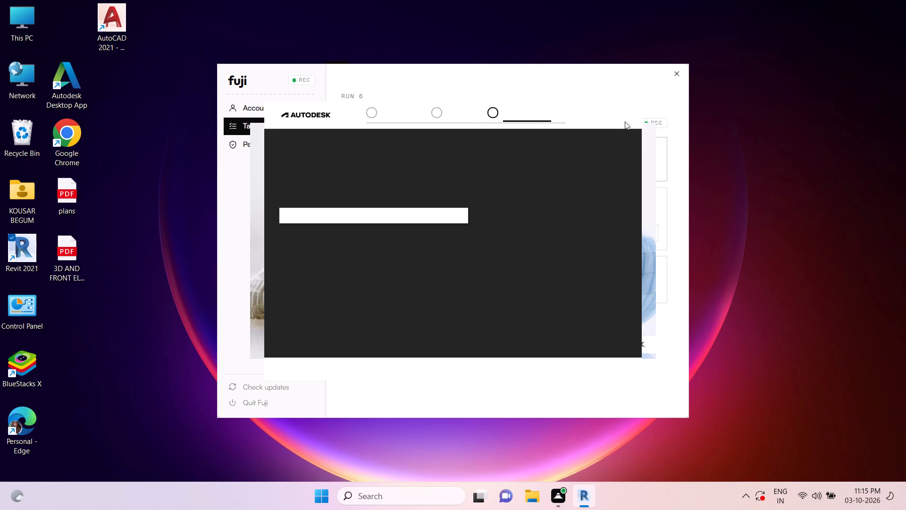
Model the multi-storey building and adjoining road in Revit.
Dismiss the Autodesk notification windows that appear while the program starts.
left_click(616, 118)
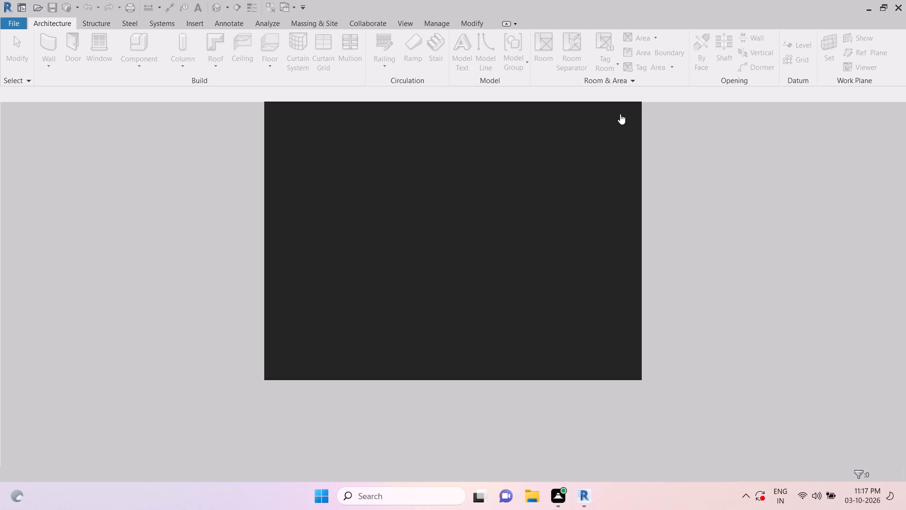
left_click(620, 114)
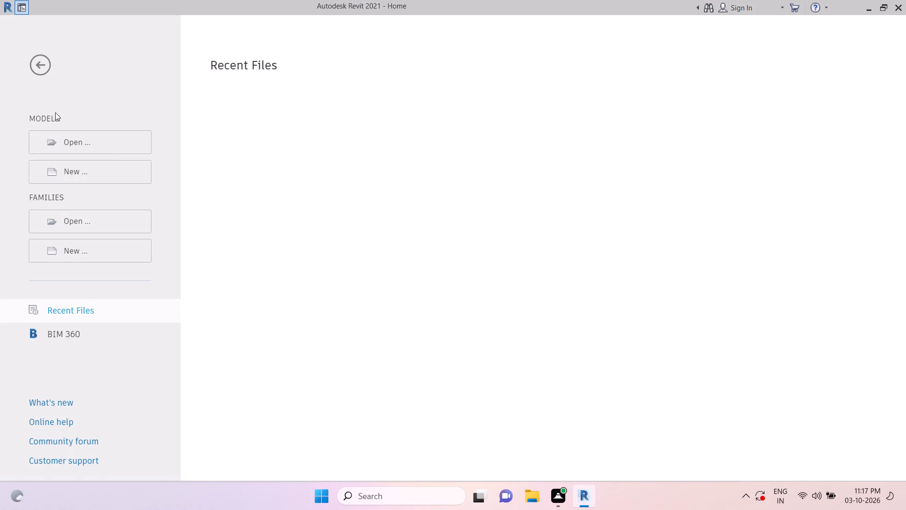
Create a new project from the default.rte template in the English-Imperial templates folder.
left_click(64, 171)
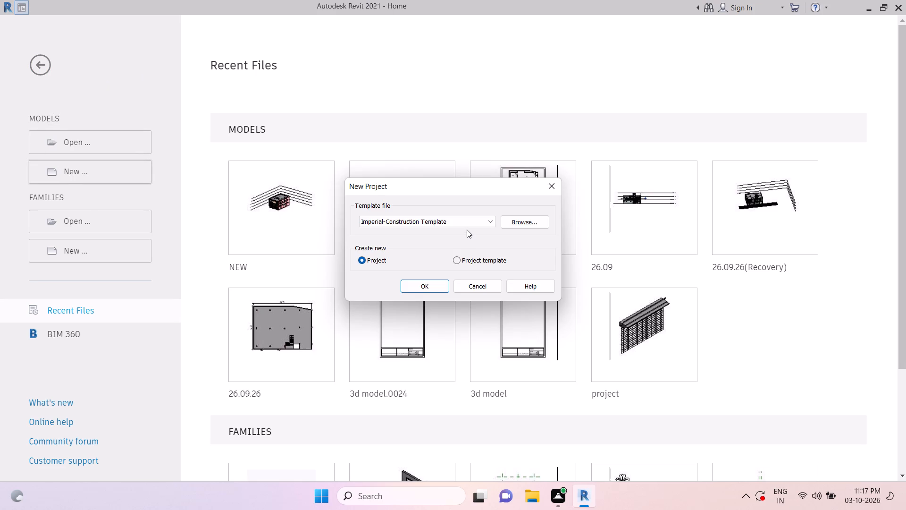
left_click(512, 220)
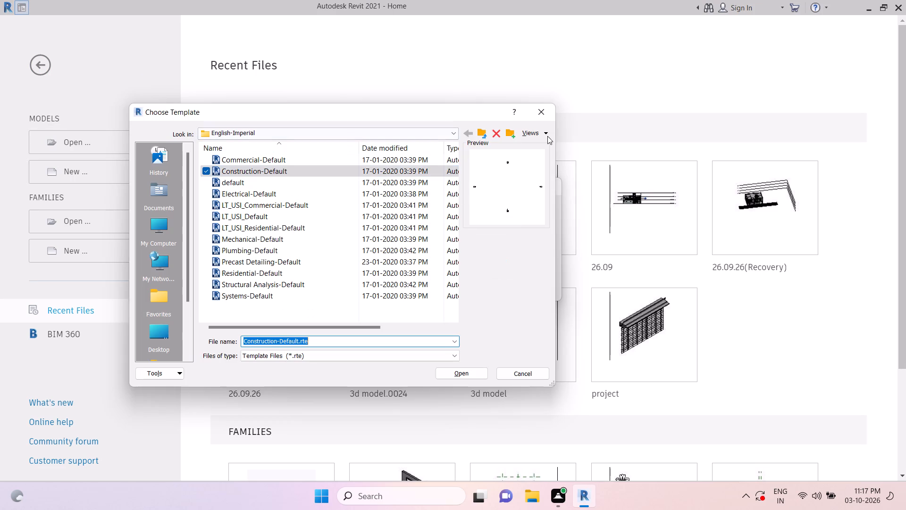
left_click(435, 136)
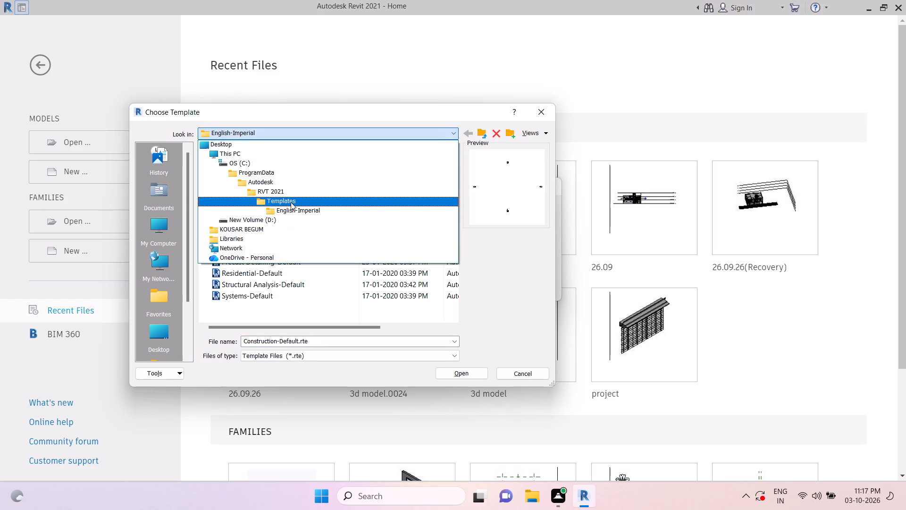
left_click(291, 202)
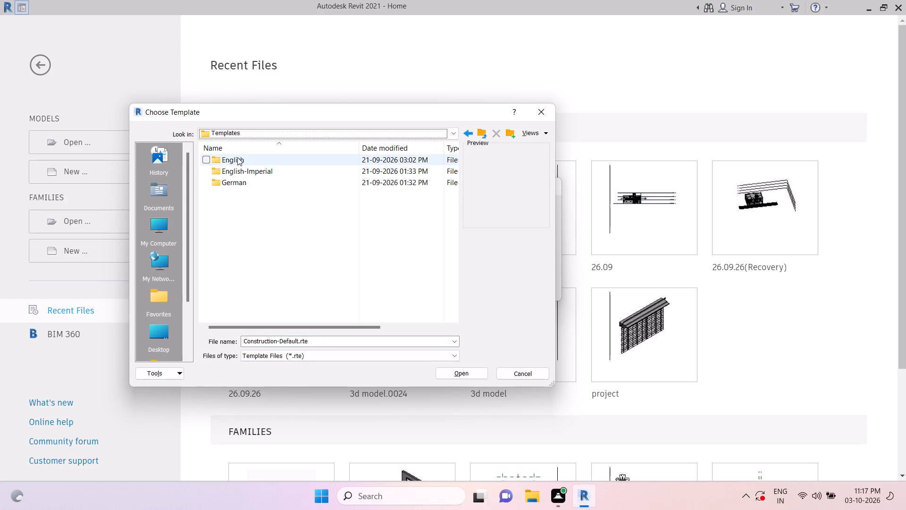
left_click(237, 156)
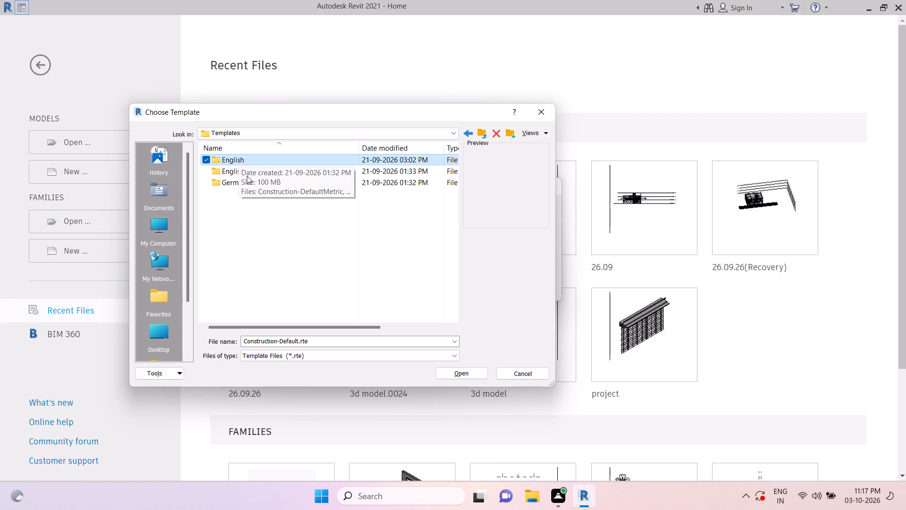
left_click(247, 176)
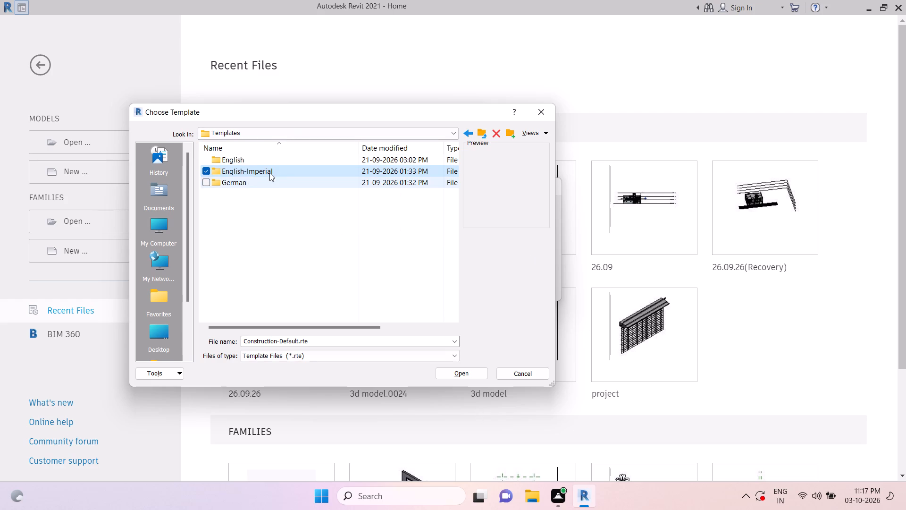
left_click(469, 373)
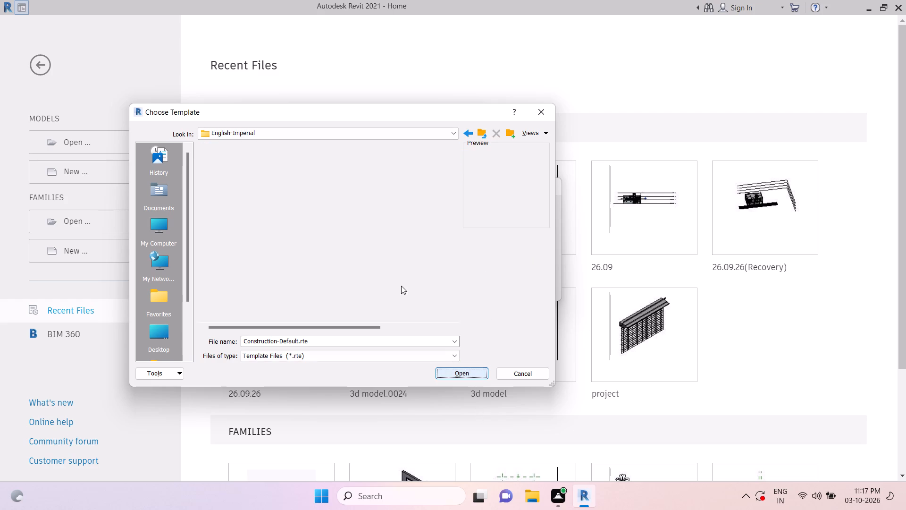
left_click(243, 185)
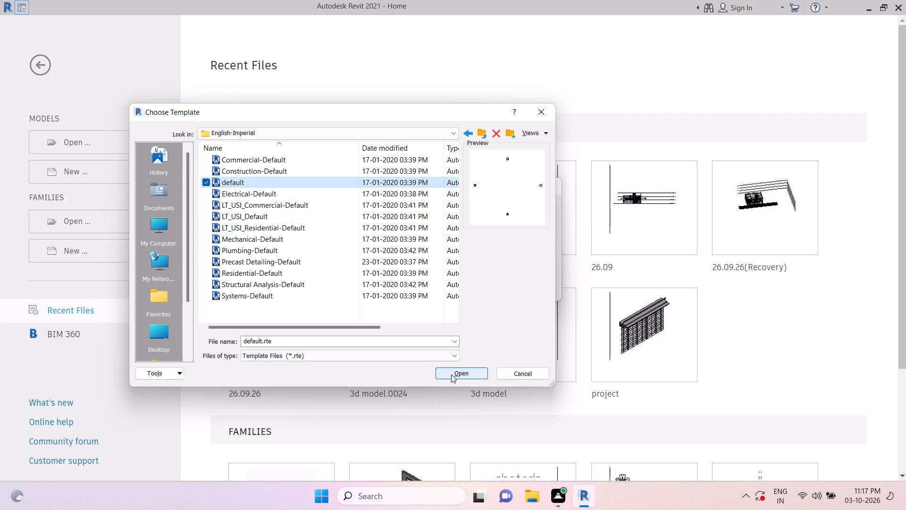
left_click(452, 373)
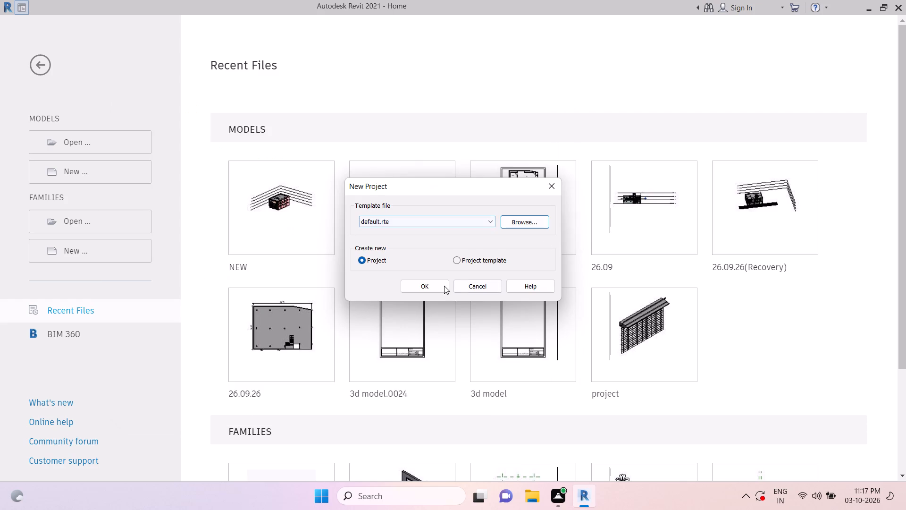
left_click(442, 285)
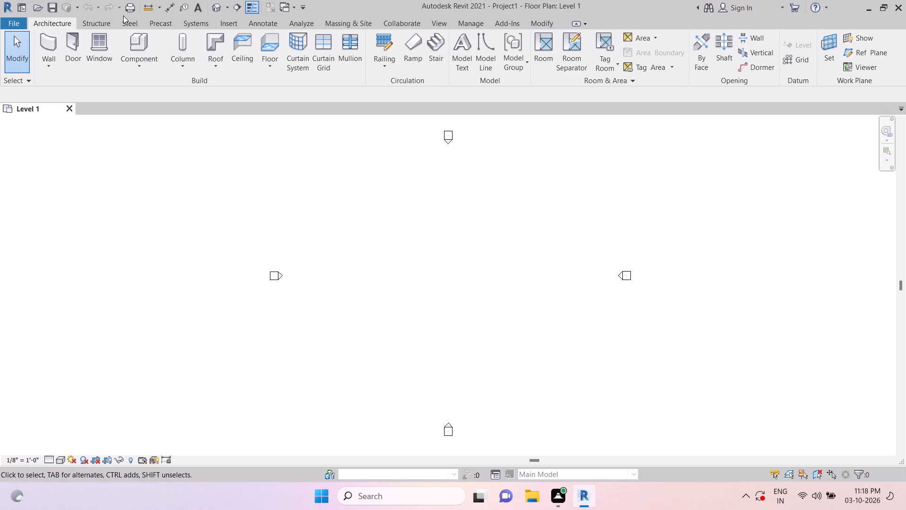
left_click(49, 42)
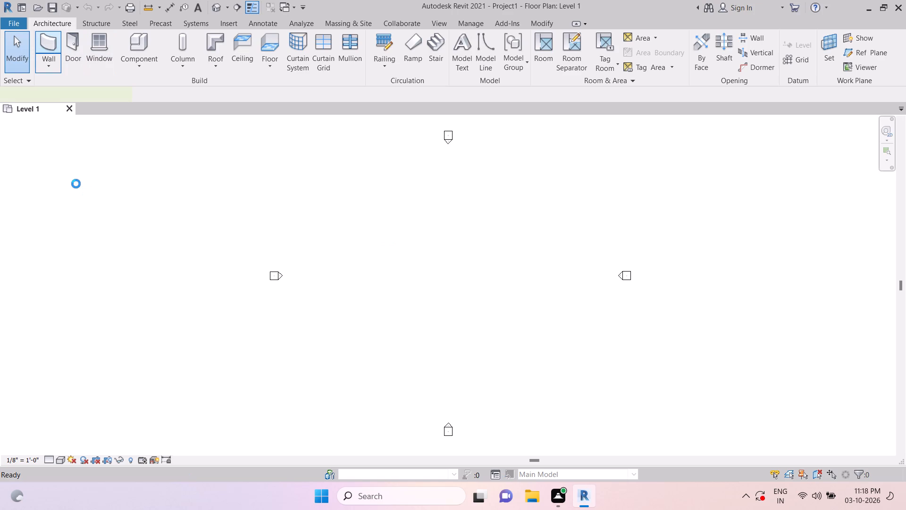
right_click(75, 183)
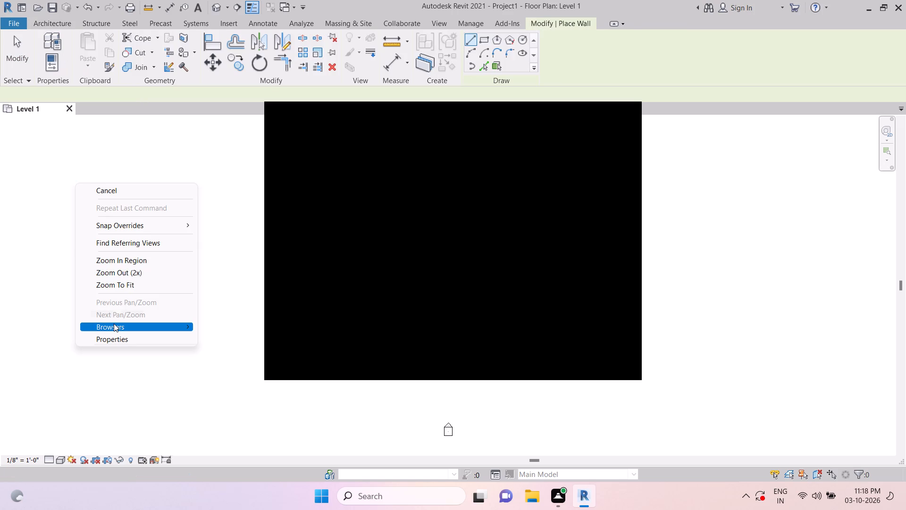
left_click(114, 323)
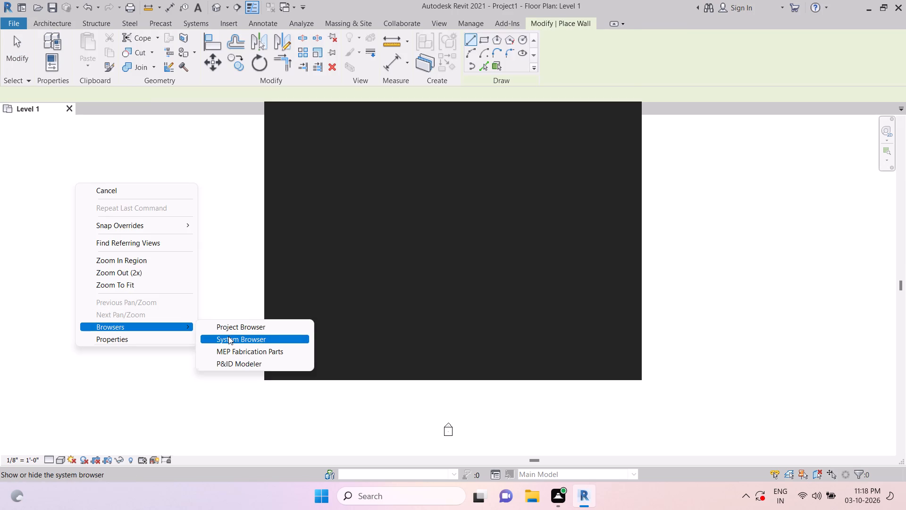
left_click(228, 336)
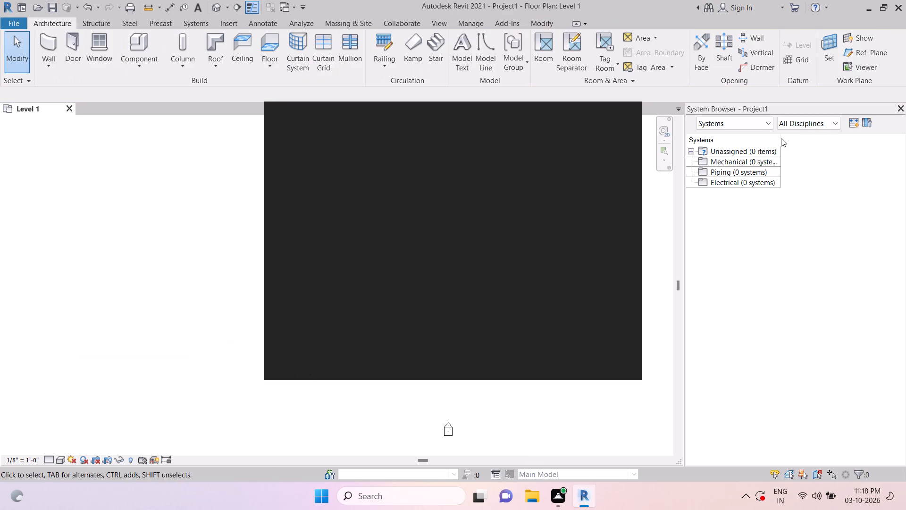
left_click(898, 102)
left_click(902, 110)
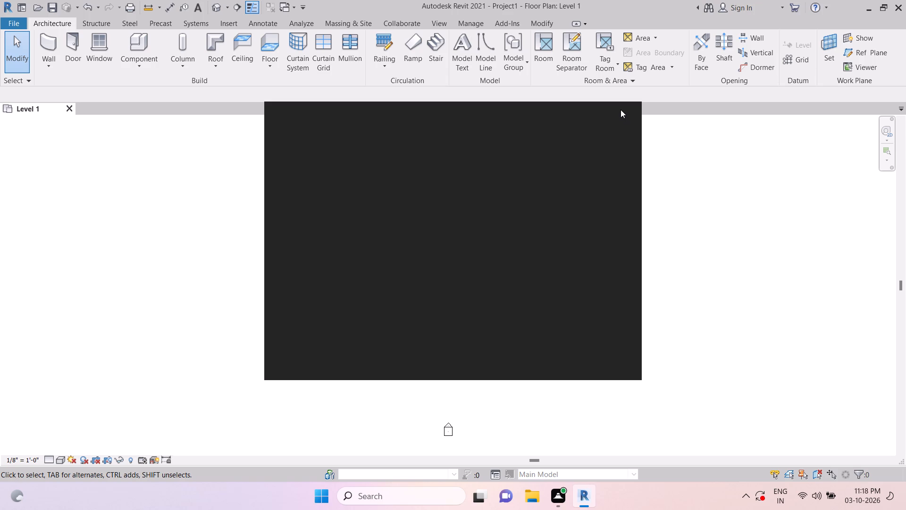
Dismiss the Autodesk notification covering the drawing area.
left_click(621, 110)
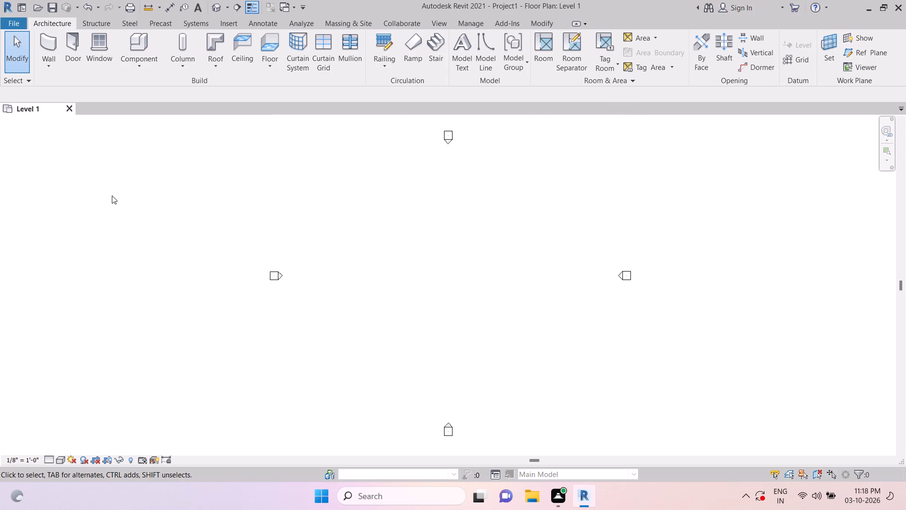
Show the Project Browser and the Properties palette beside the Level 1 plan.
right_click(97, 197)
left_click(144, 357)
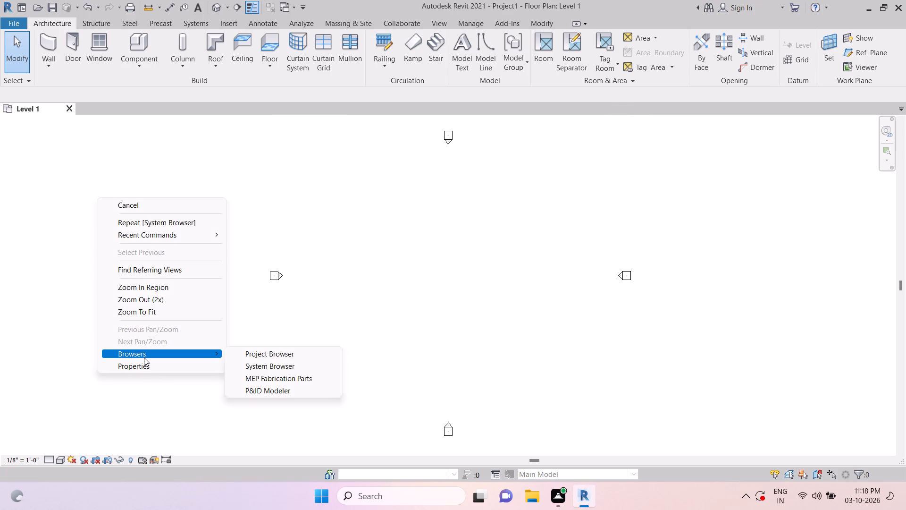
left_click(272, 357)
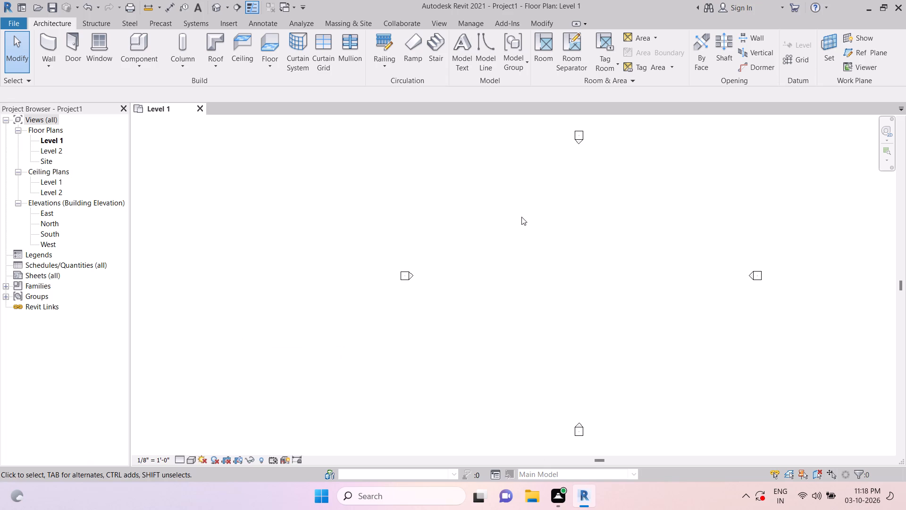
right_click(151, 163)
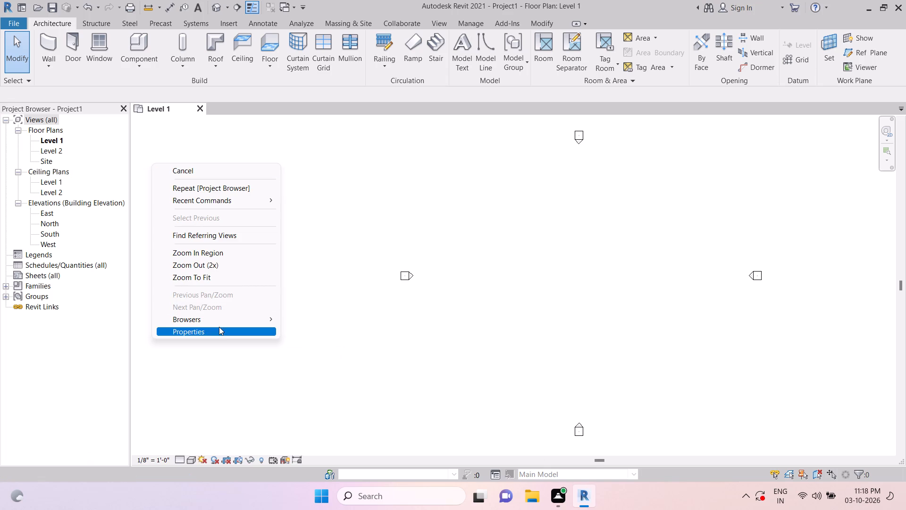
left_click(219, 326)
left_click(236, 241)
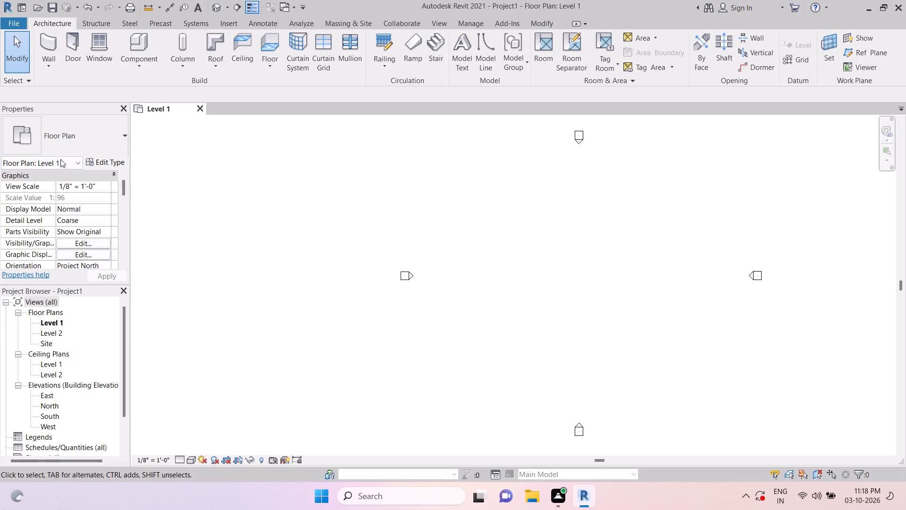
Draw two chained Generic - 5" walls on Level 1: a 40' horizontal upper wall and a 30' wall down from its right end.
left_click(48, 47)
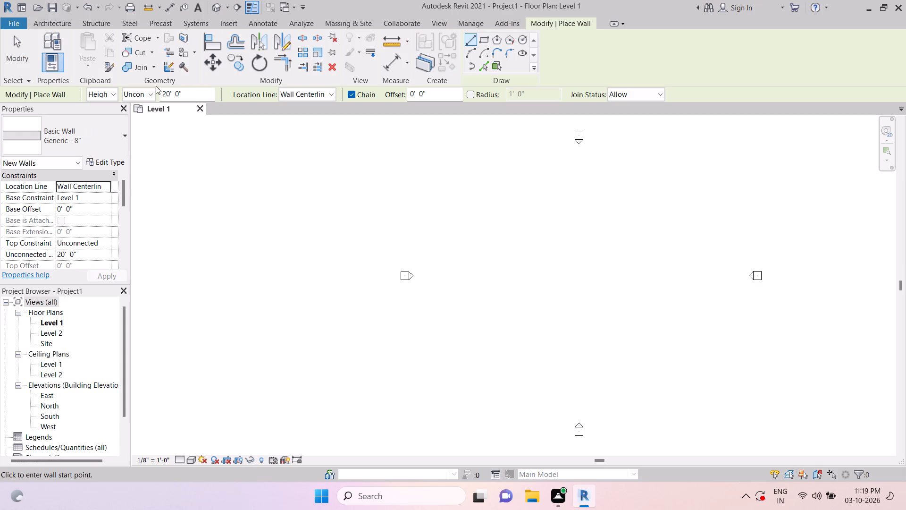
left_click(114, 137)
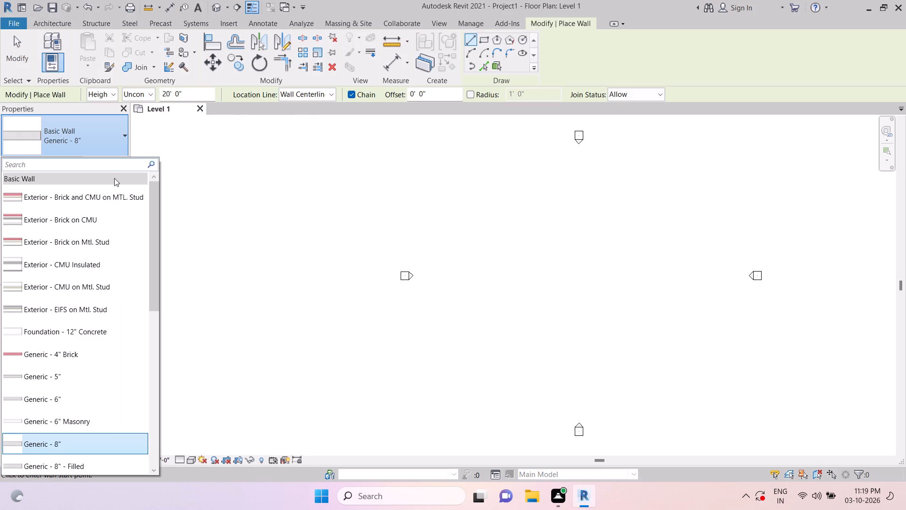
left_click(77, 370)
left_click(479, 229)
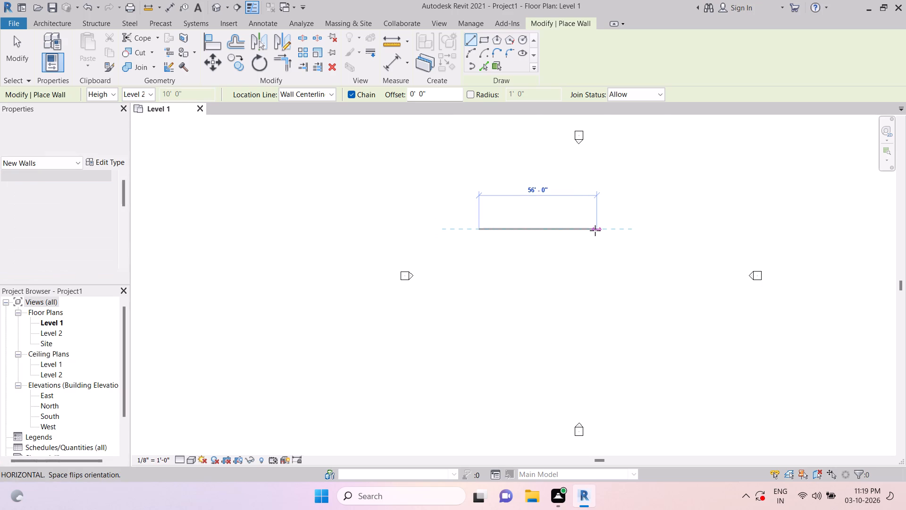
type("40")
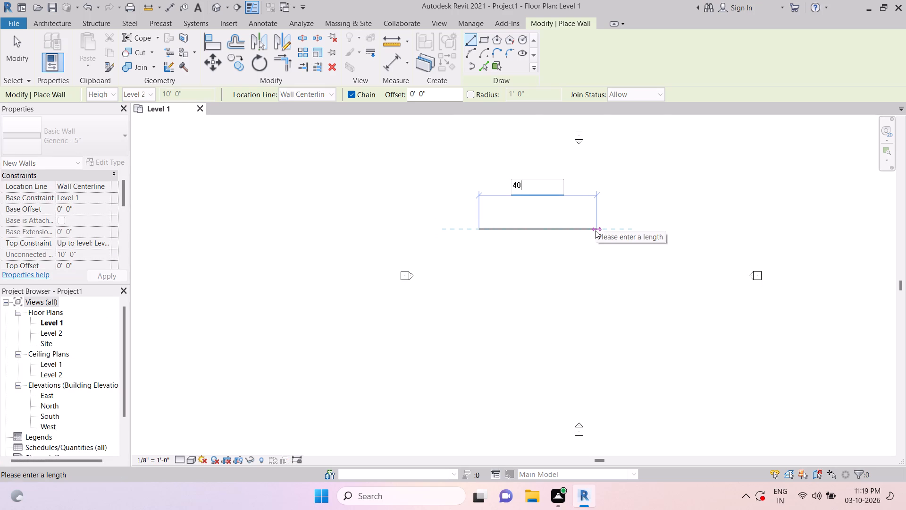
key("apostrophe")
key("Return")
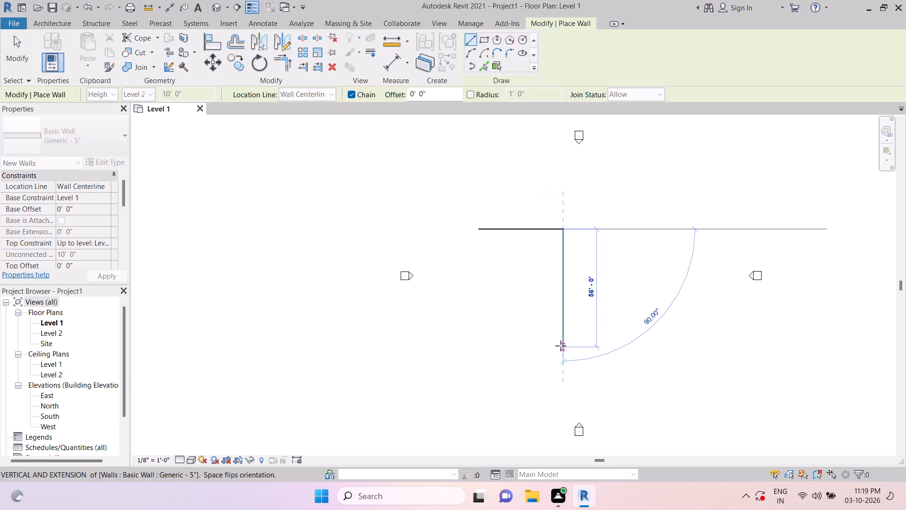
type("30'")
key("Return")
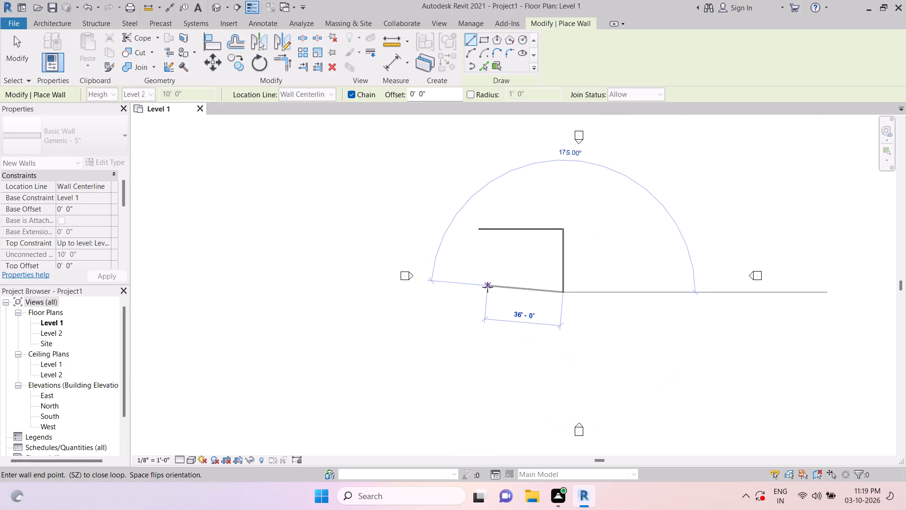
Close the wall rectangle with a 40' lower wall and a 30' left wall, and end the Wall command.
type("30")
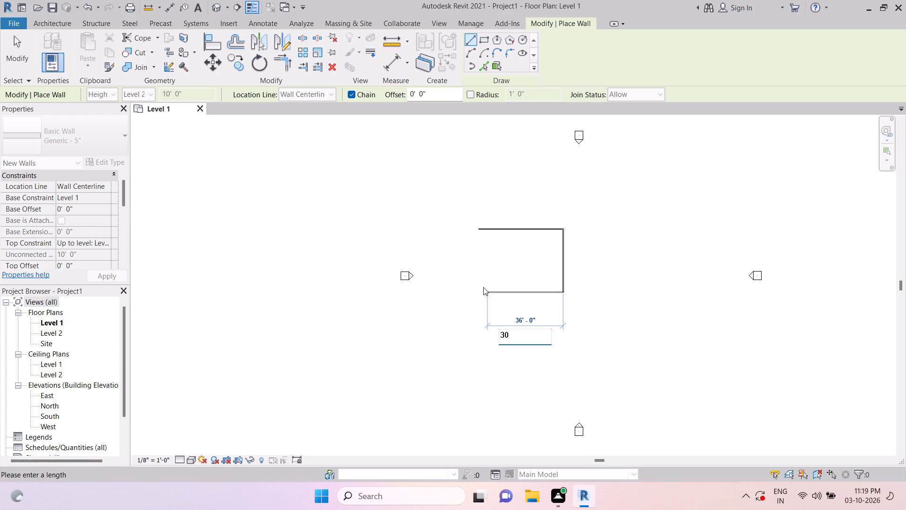
key("BackSpace")
key("BackSpace")
type("40'")
key("Return")
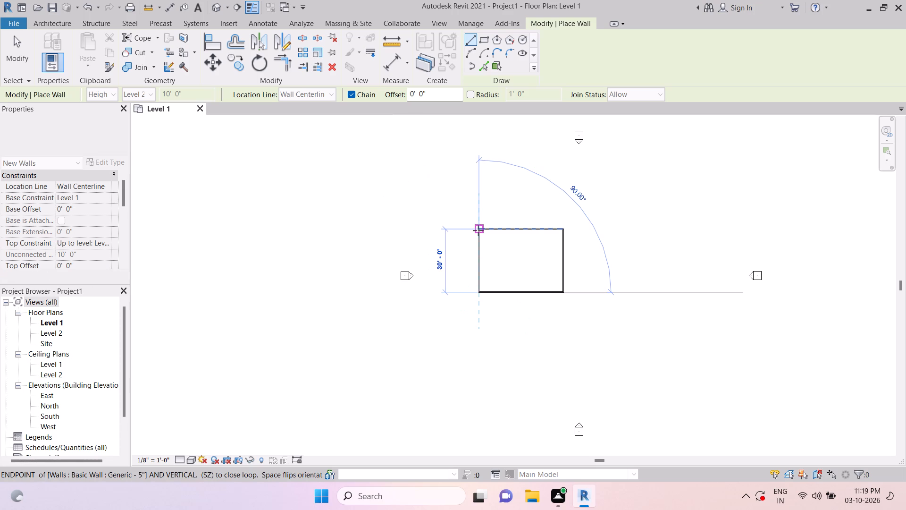
type("30")
key("apostrophe")
key("Return")
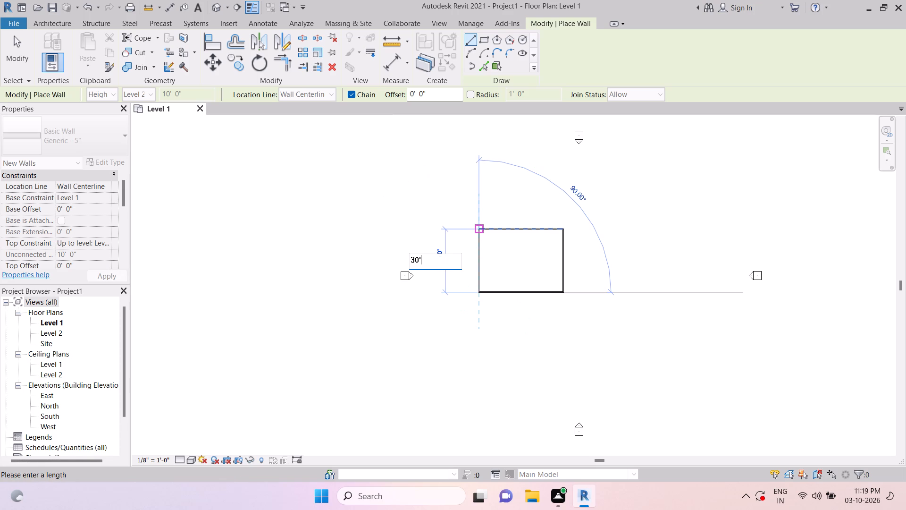
key("Escape")
key("Escape")
scroll(494, 224, "up", 2)
key("Escape")
key("Escape")
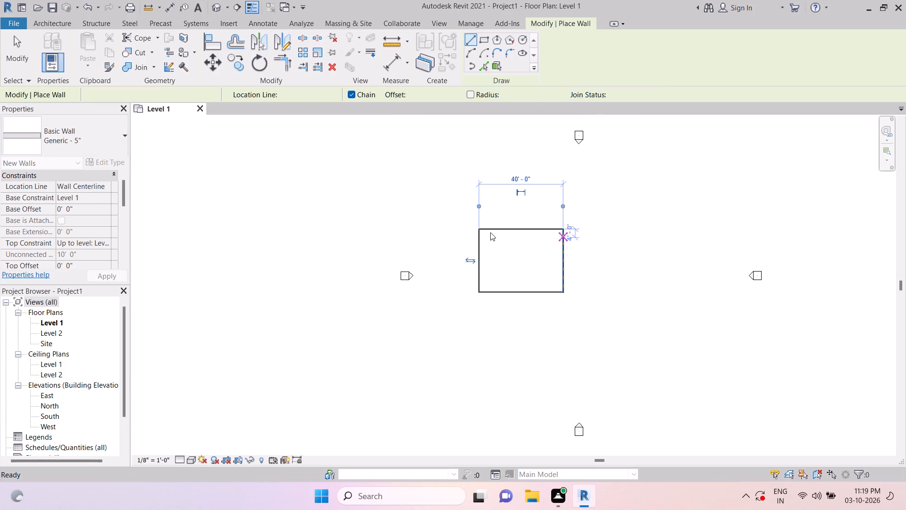
key("Escape")
scroll(484, 226, "up", 5)
key("Escape")
key("Escape")
key("Escape")
key("Escape")
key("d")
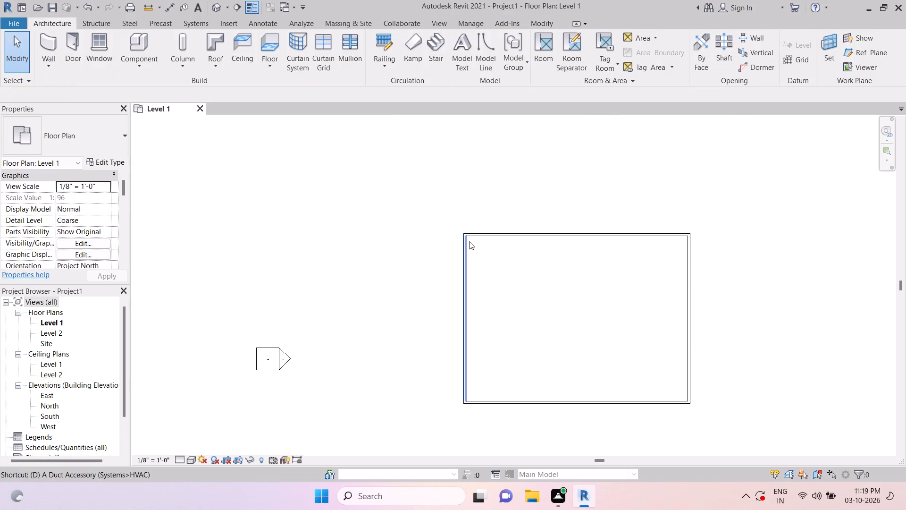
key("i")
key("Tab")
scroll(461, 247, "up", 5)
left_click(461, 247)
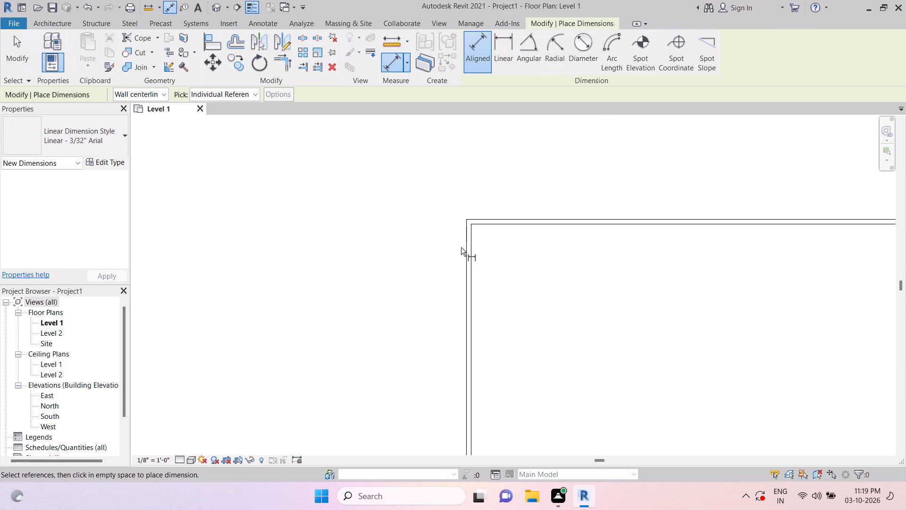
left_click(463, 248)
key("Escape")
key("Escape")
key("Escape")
Place an aligned dimension across the outer faces of the two vertical walls, above the upper wall.
key("d")
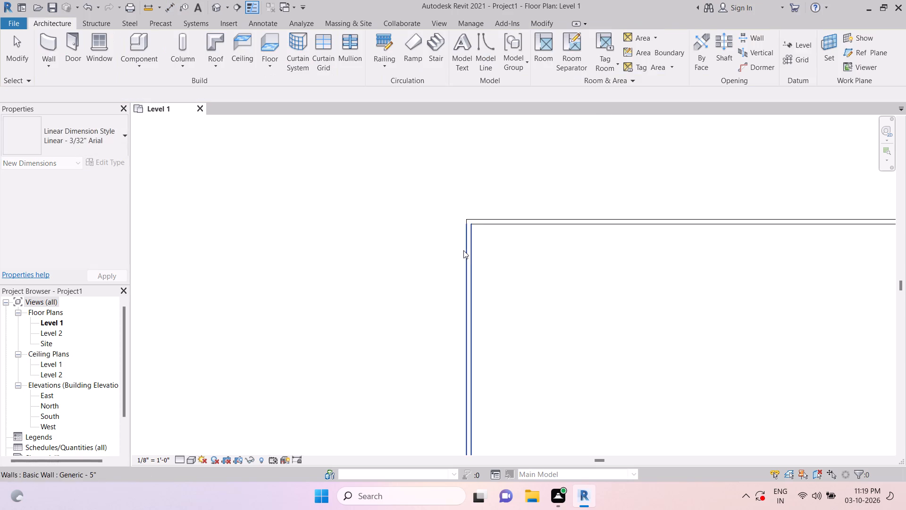
key("i")
key("Tab")
left_click(464, 255)
scroll(464, 255, "down", 6)
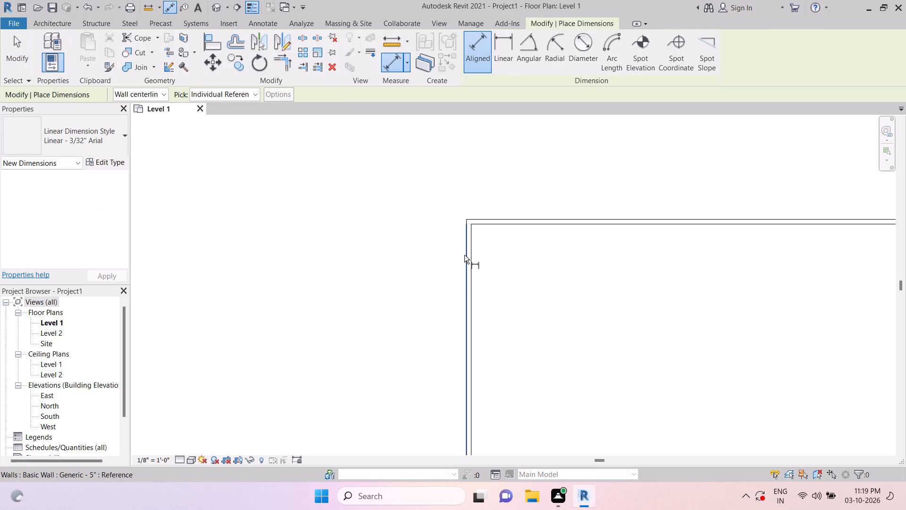
key("Tab")
left_click(662, 281)
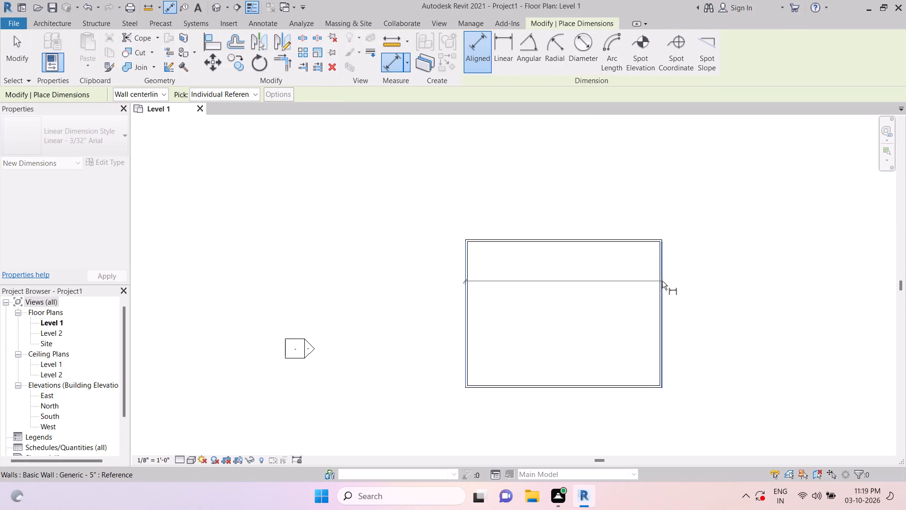
left_click(648, 201)
Place an aligned dimension between the outer faces of the upper and lower walls, outside the right wall.
key("Tab")
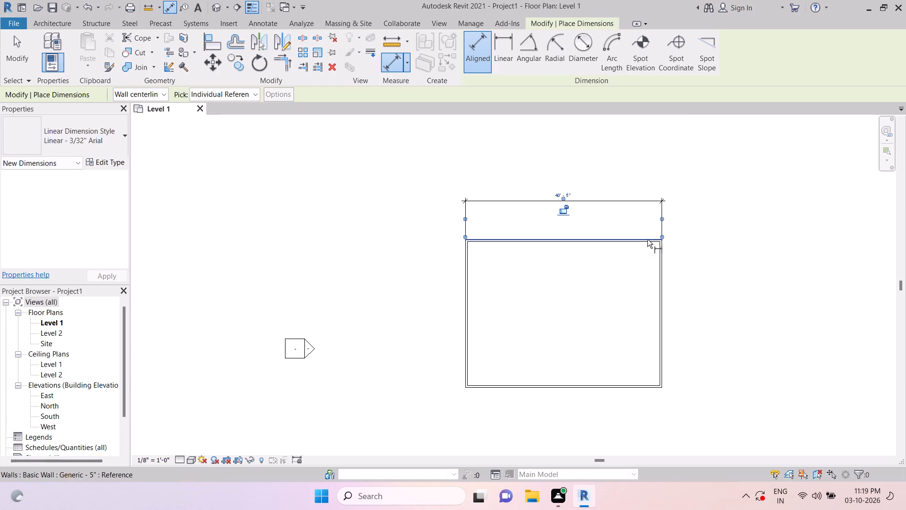
left_click(647, 239)
key("Tab")
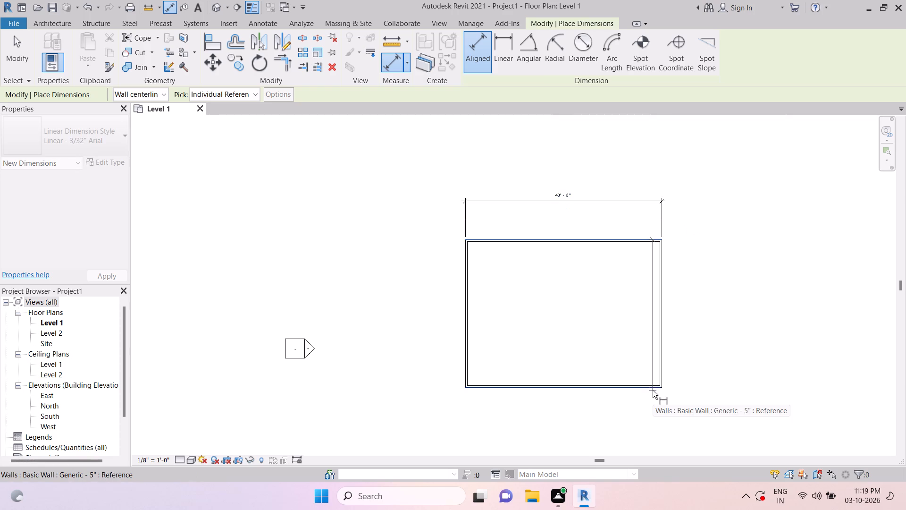
left_click(653, 390)
left_click(718, 366)
key("Escape")
key("Escape")
key("Escape")
key("Escape")
key("Escape")
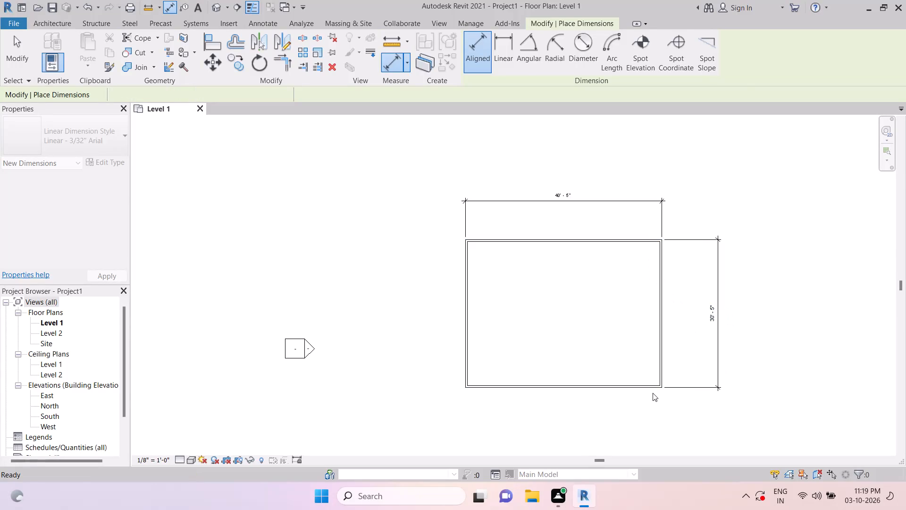
Move the lower wall by setting the overall outer-face vertical dimension to 30'.
left_click(646, 388)
left_click(712, 317)
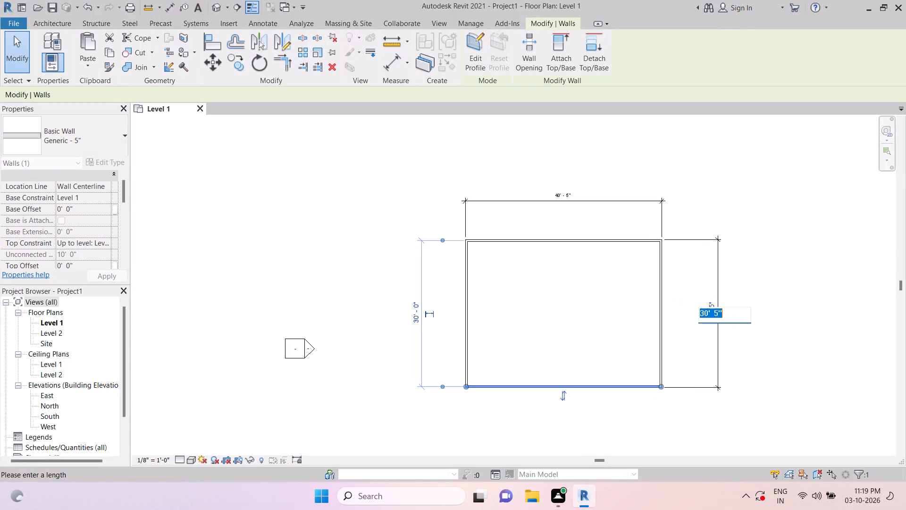
type("30'")
key("Return")
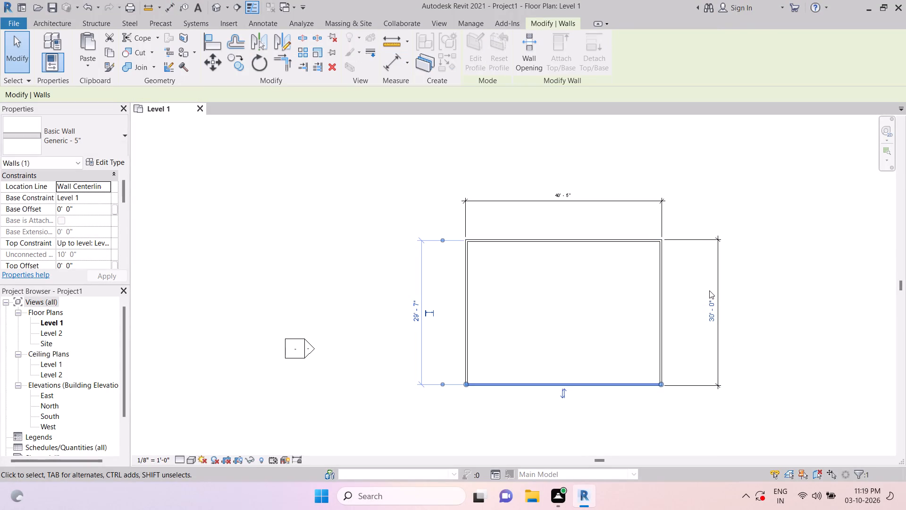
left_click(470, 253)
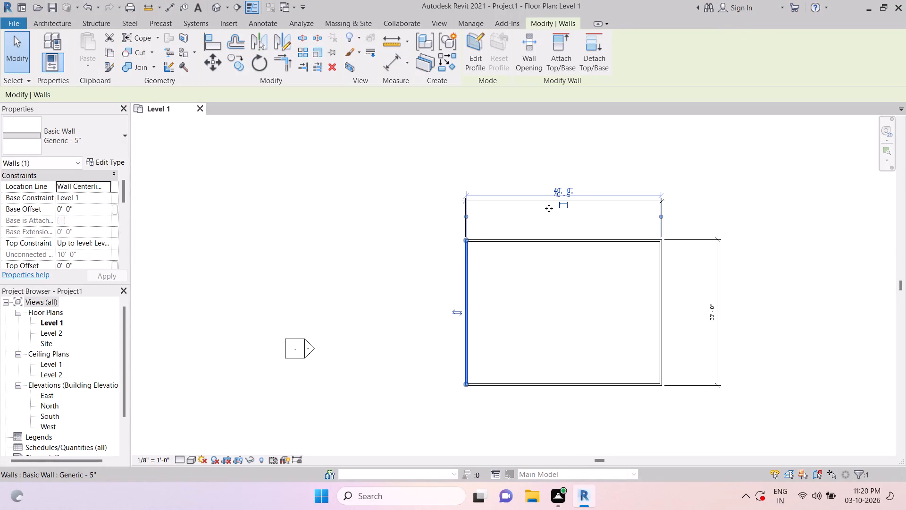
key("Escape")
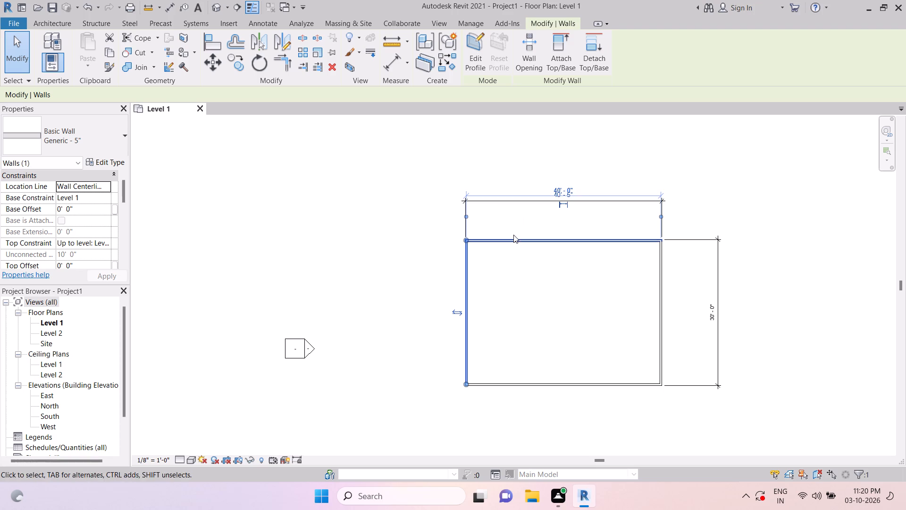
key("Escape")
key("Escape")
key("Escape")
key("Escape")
Move the right wall by setting the overall outer-face horizontal dimension to 40'.
left_click(659, 258)
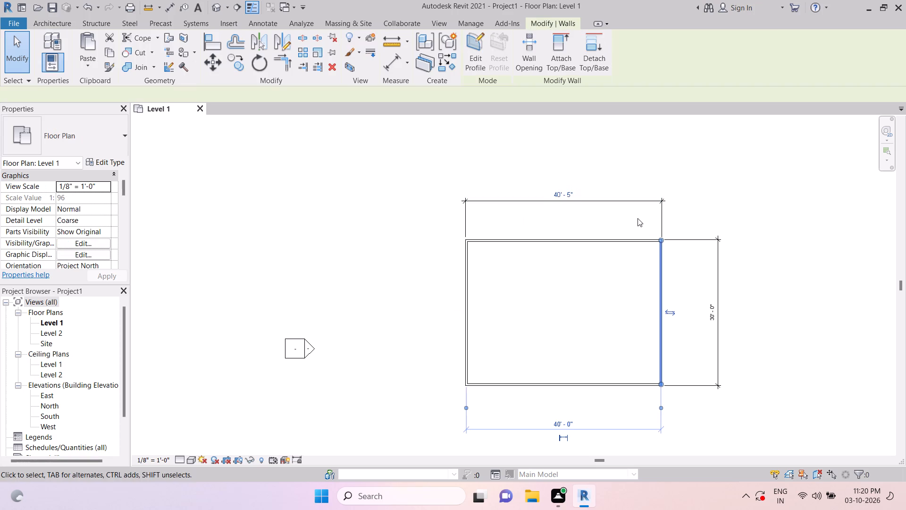
left_click(558, 192)
type("40'")
key("Return")
key("Escape")
key("Escape")
key("Escape")
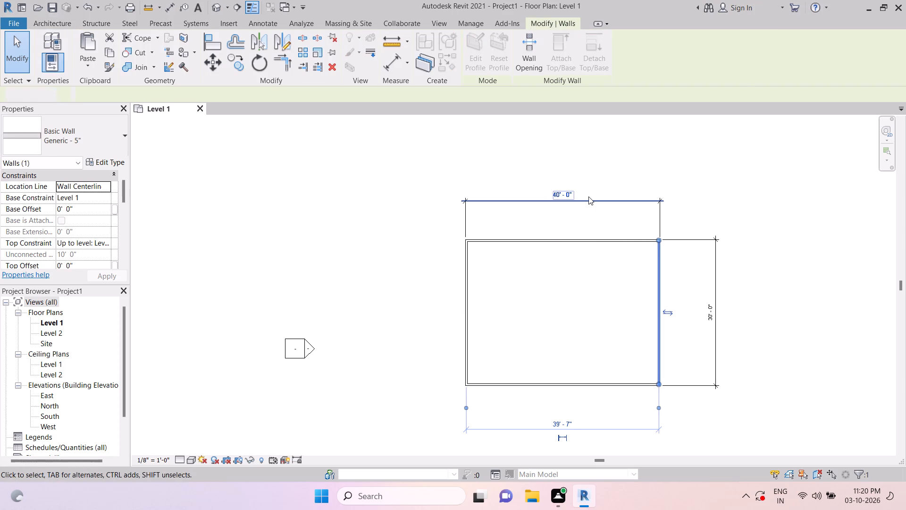
key("Escape")
key("Escape")
key("Escape")
Open the default 3D view, clear the notification covering it, and inspect the wall enclosure.
double_click(213, 11)
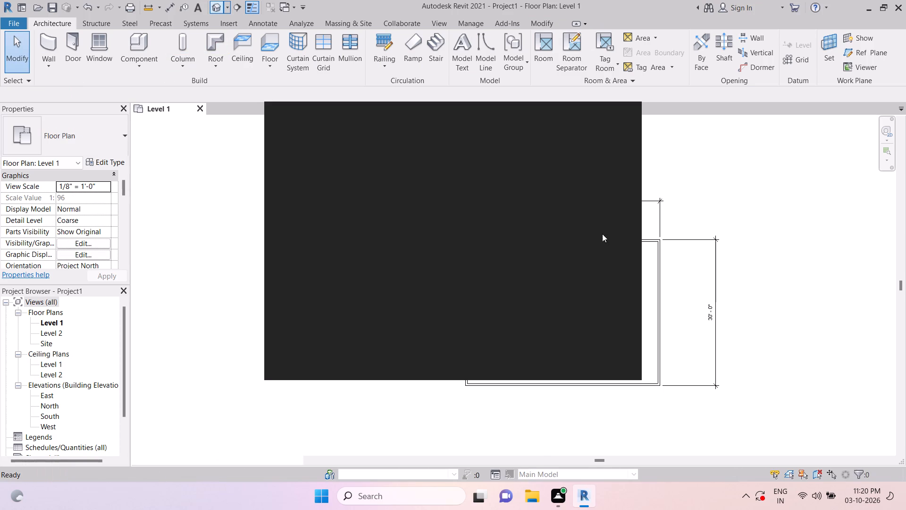
left_click(618, 109)
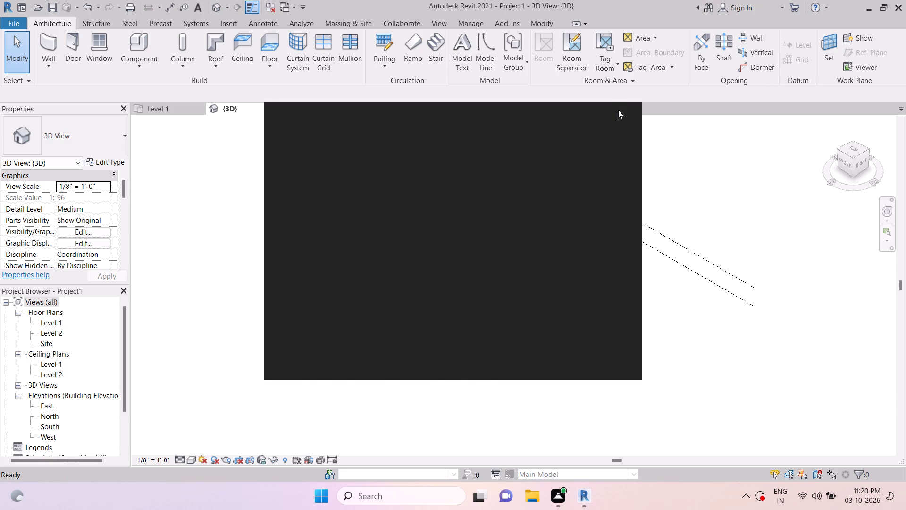
middle_click_drag(530, 290, 592, 267, "shift")
key("Escape")
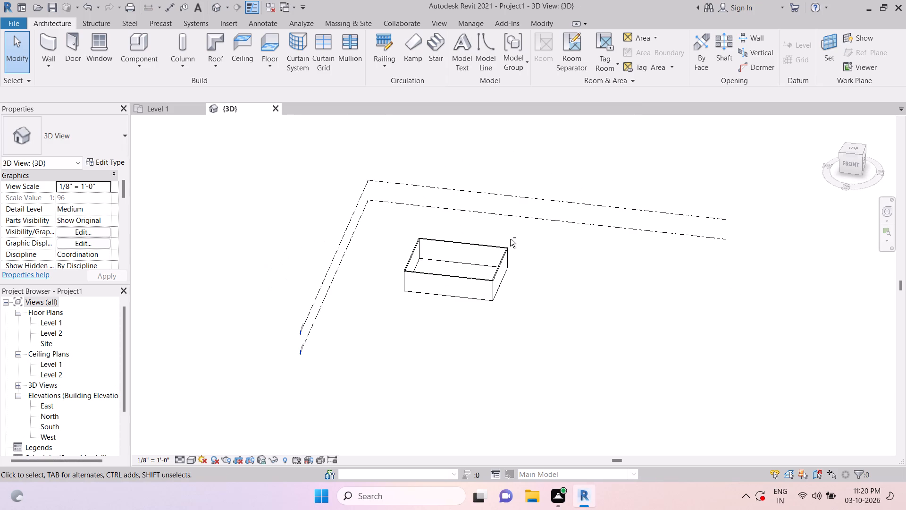
key("Escape")
key("Escape")
Open the North building elevation.
double_click(55, 417)
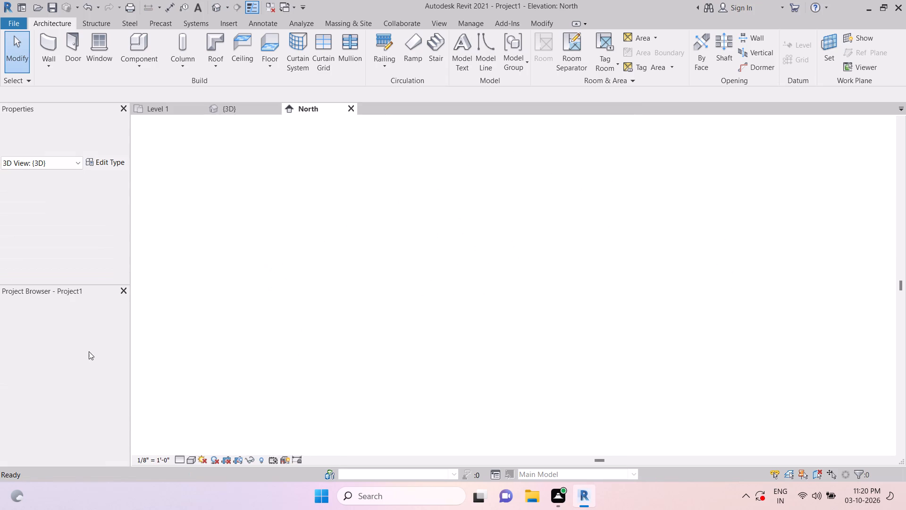
scroll(532, 282, "down", 2)
key("Escape")
key("Escape")
key("Escape")
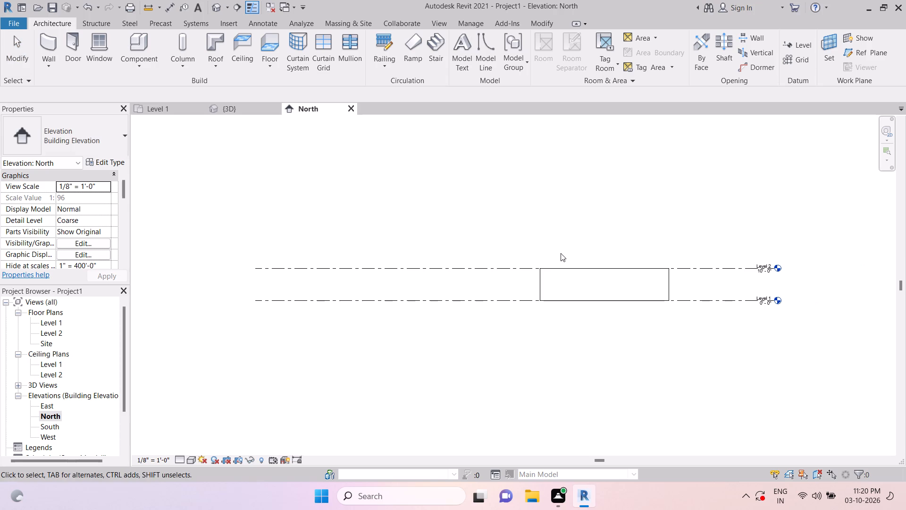
key("Escape")
Draw a new level about 9'-6" above Level 2, with its ends aligned to the existing levels.
key("l")
key("l")
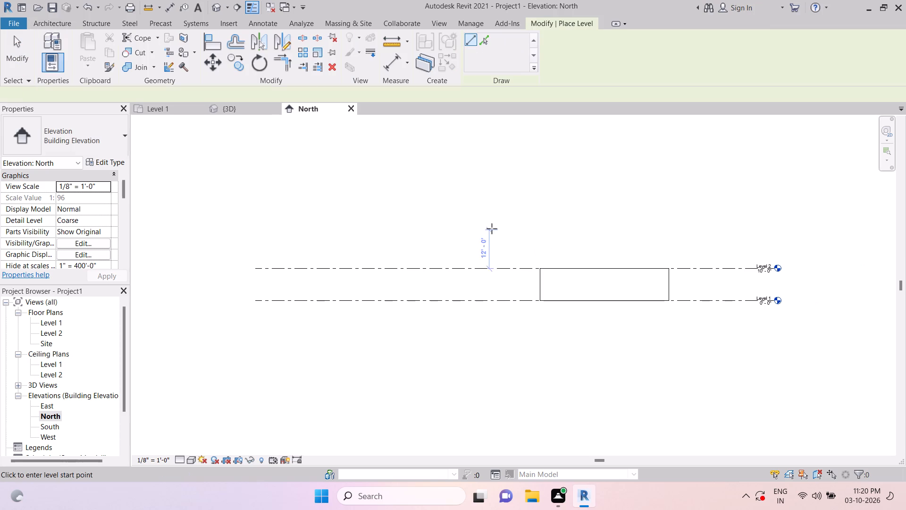
left_click(259, 238)
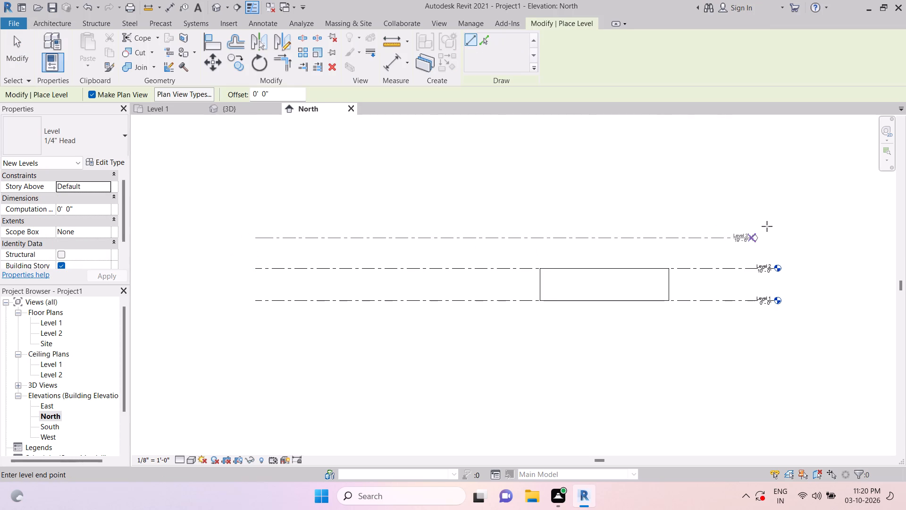
left_click(772, 224)
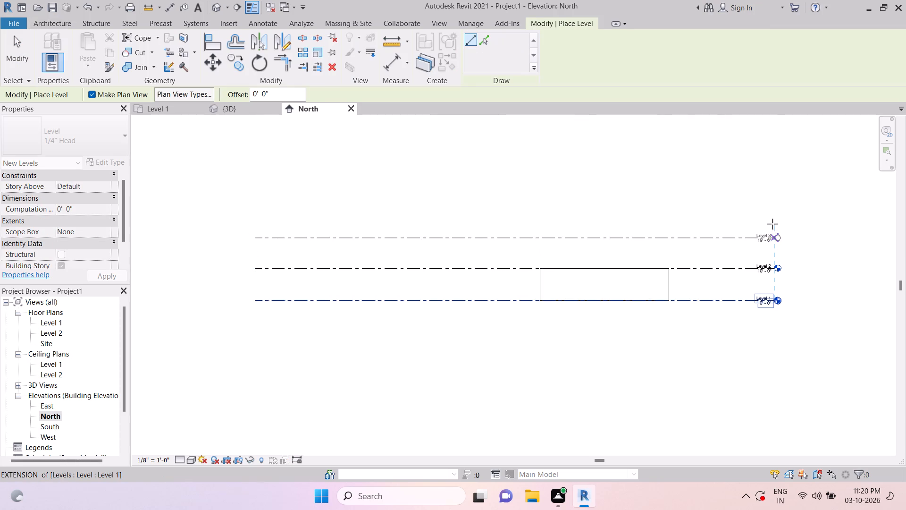
key("Escape")
key("Escape")
key("Escape")
key("Escape")
key("Escape")
key("Escape")
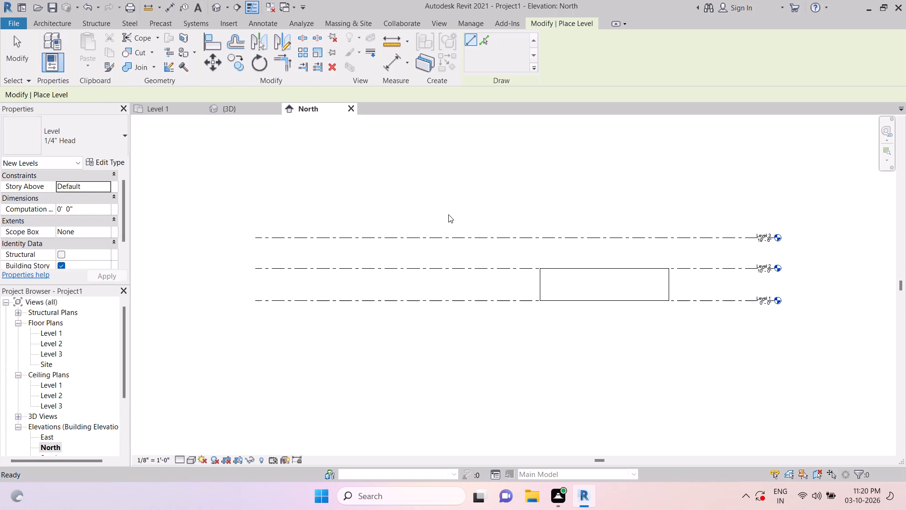
key("Escape")
key("Escape")
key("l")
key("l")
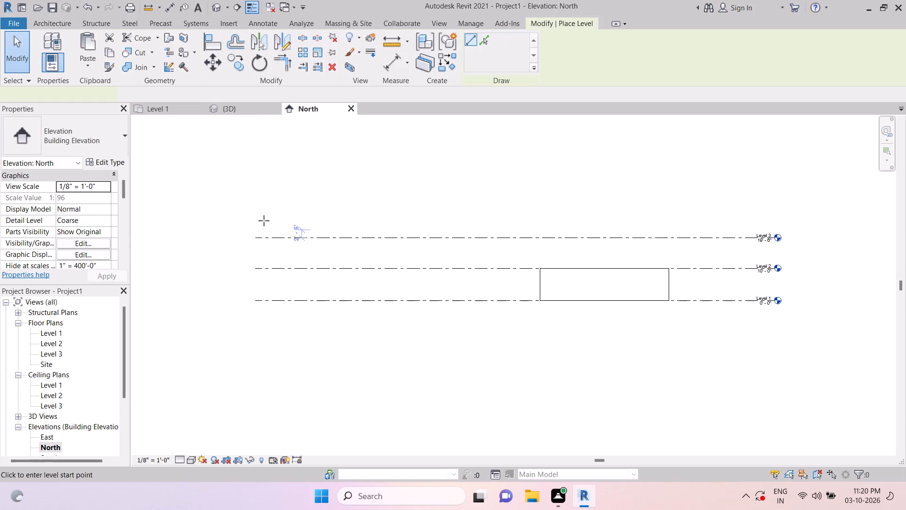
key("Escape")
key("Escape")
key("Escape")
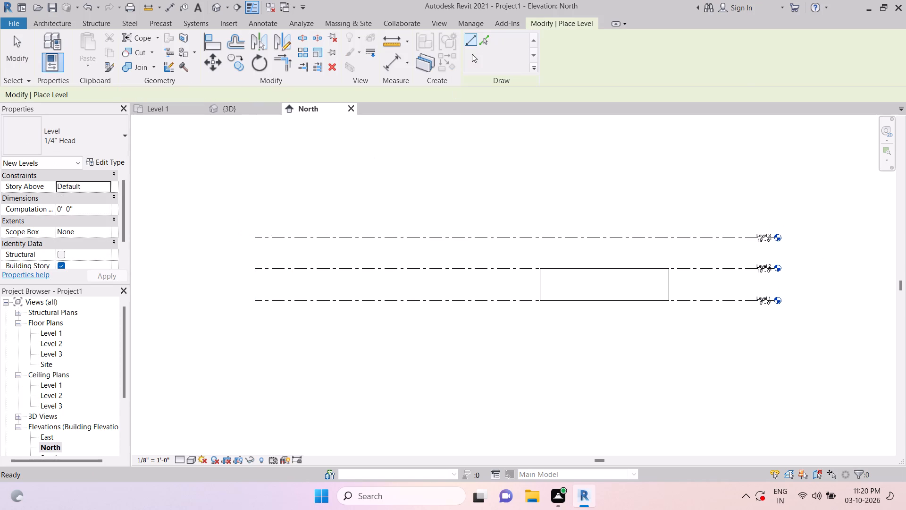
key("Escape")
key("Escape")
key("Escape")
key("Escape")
Create a level 10' above Level 3 using the Level command's Pick Lines method with a 10' offset.
type("ll")
left_click(487, 38)
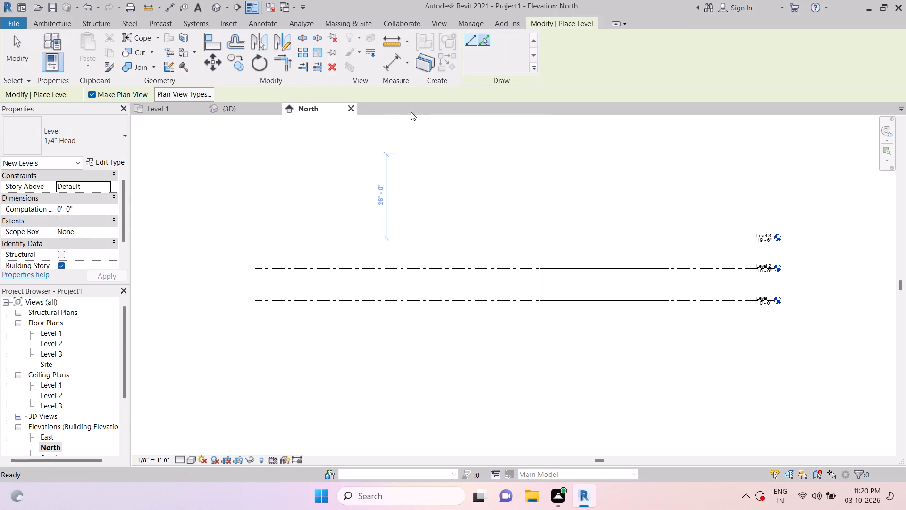
left_click_drag(287, 96, 239, 101)
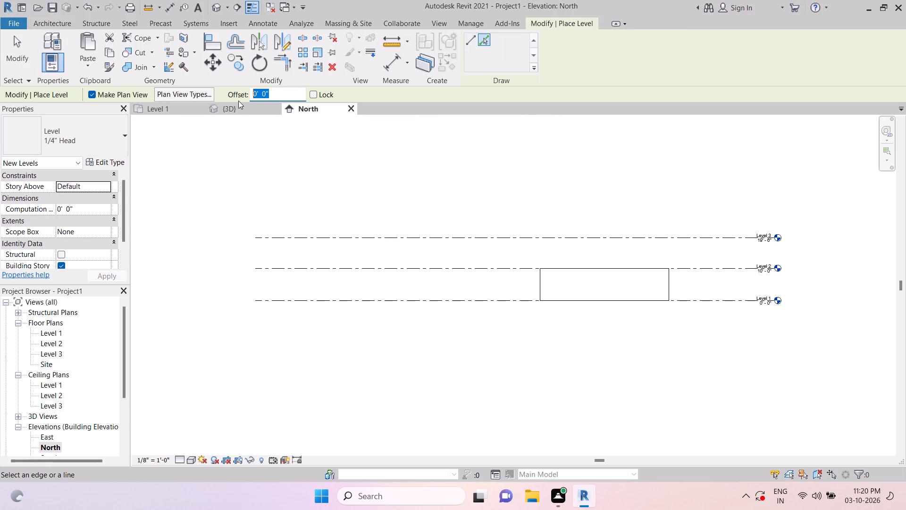
type("10")
key("apostrophe")
key("Return")
left_click(458, 234)
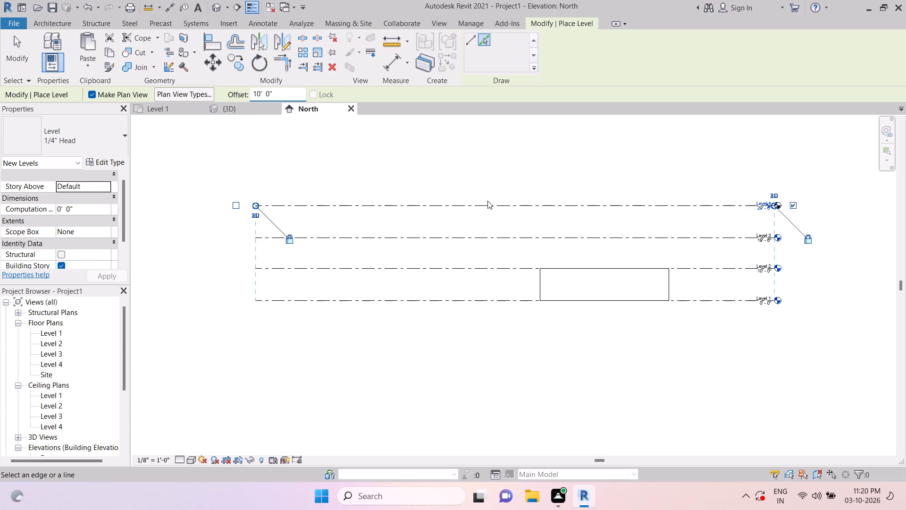
Add six more levels upward with the same 10' offset, picking the topmost level each time.
left_click(487, 201)
middle_click_drag(523, 187, 518, 230)
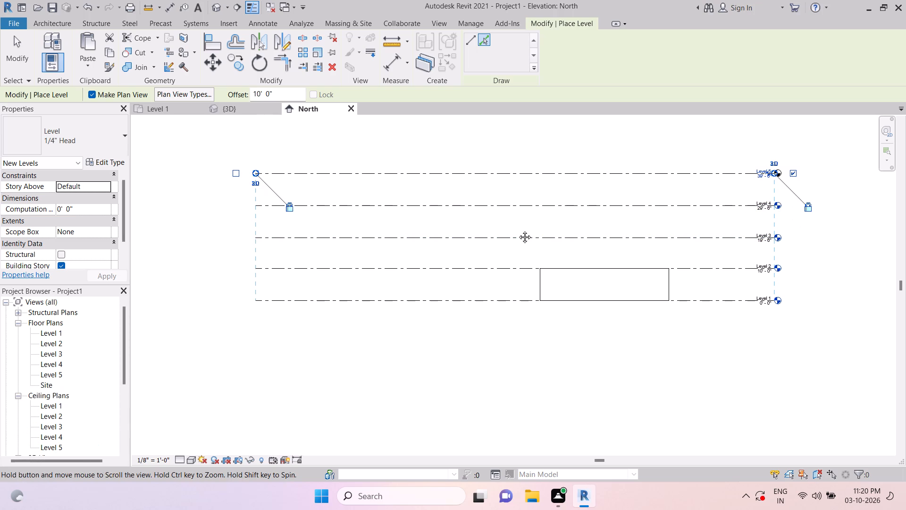
middle_click_drag(518, 230, 518, 242)
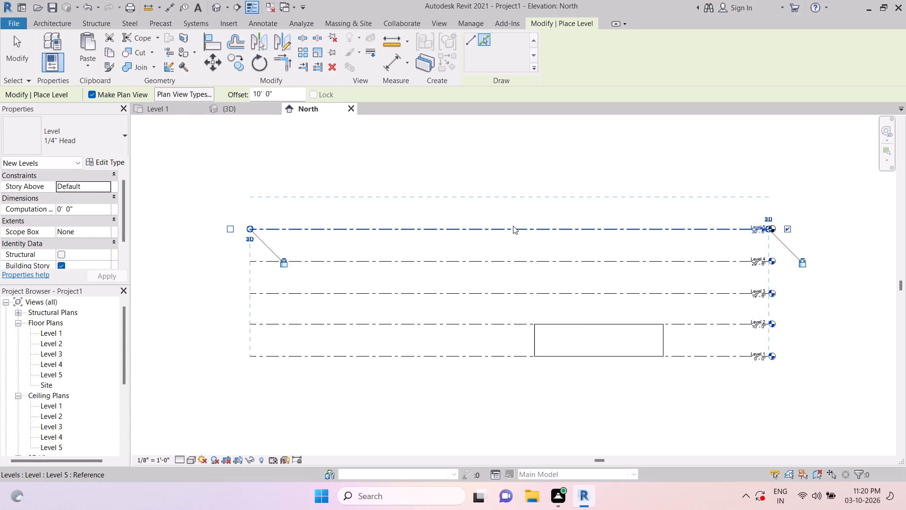
left_click(513, 226)
left_click(524, 192)
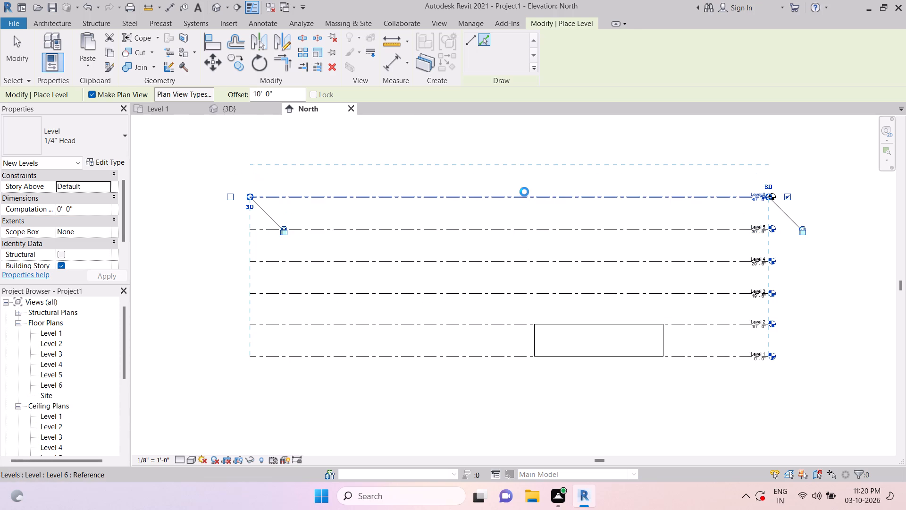
middle_click_drag(558, 194, 545, 271)
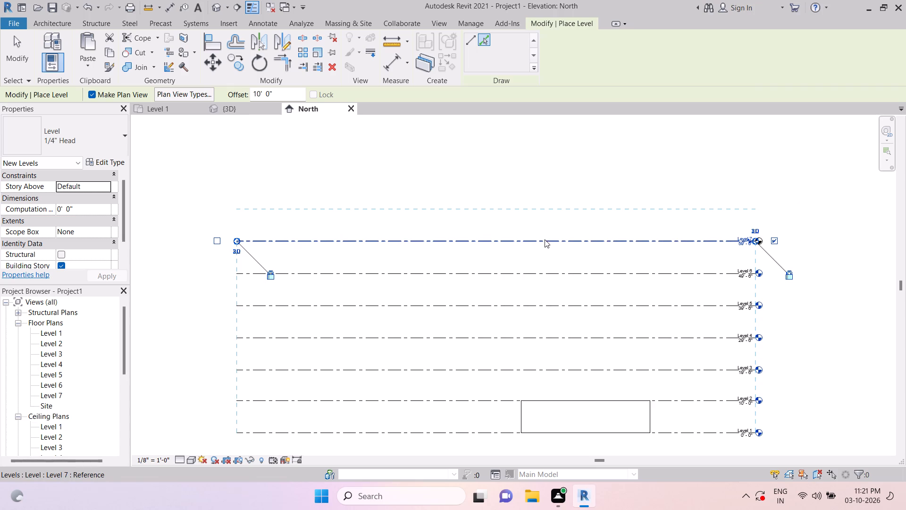
left_click(545, 239)
left_click(553, 205)
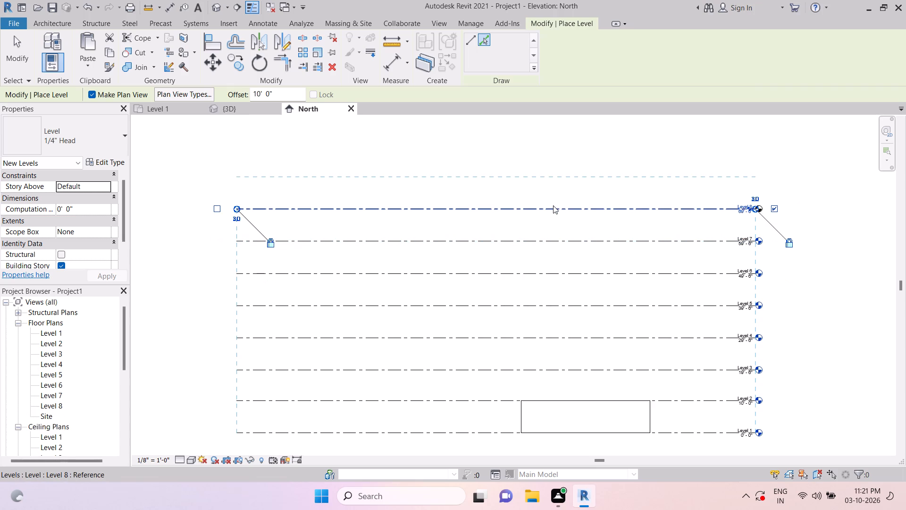
left_click(561, 174)
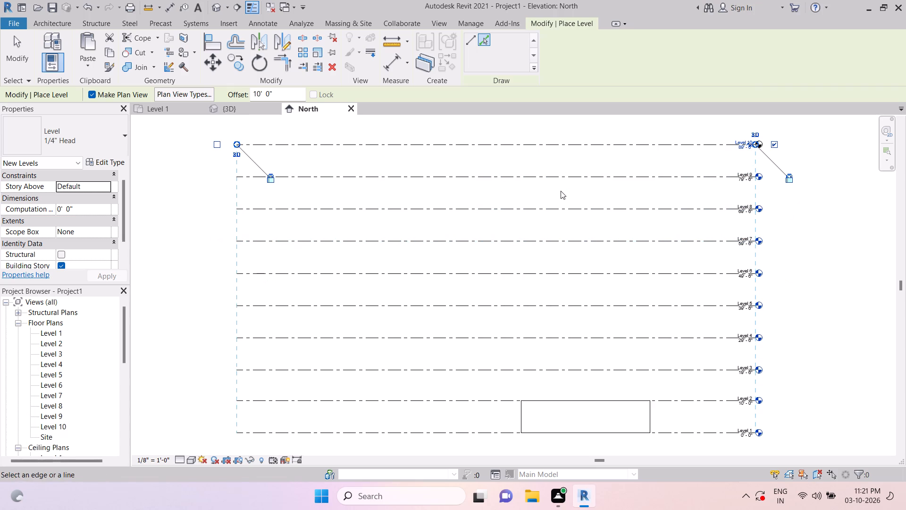
Add four more levels above Level 10 at the same 10' offset, picking the topmost level each time, and end the Level command.
middle_click_drag(566, 190, 566, 279)
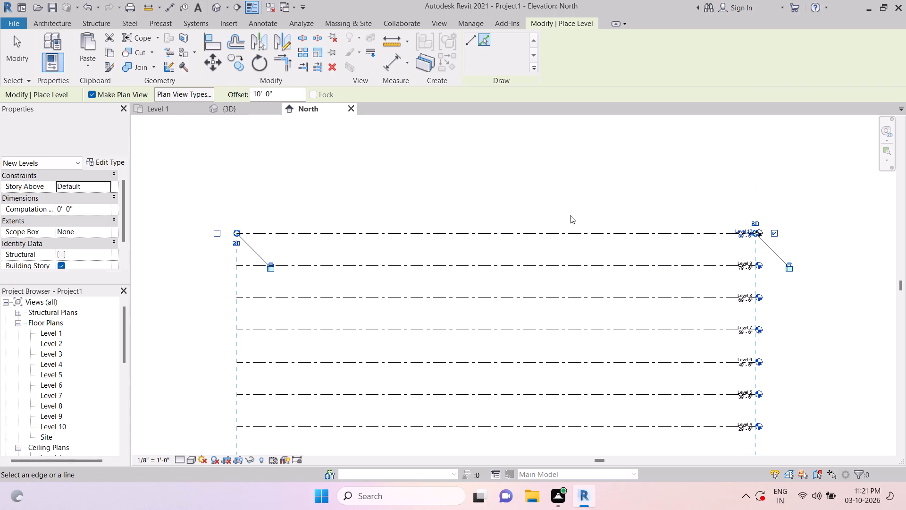
left_click(569, 232)
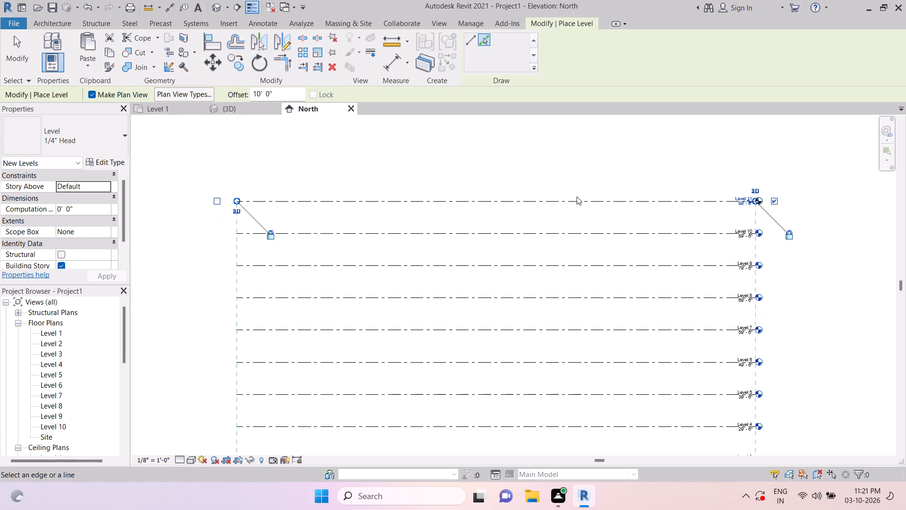
left_click(575, 200)
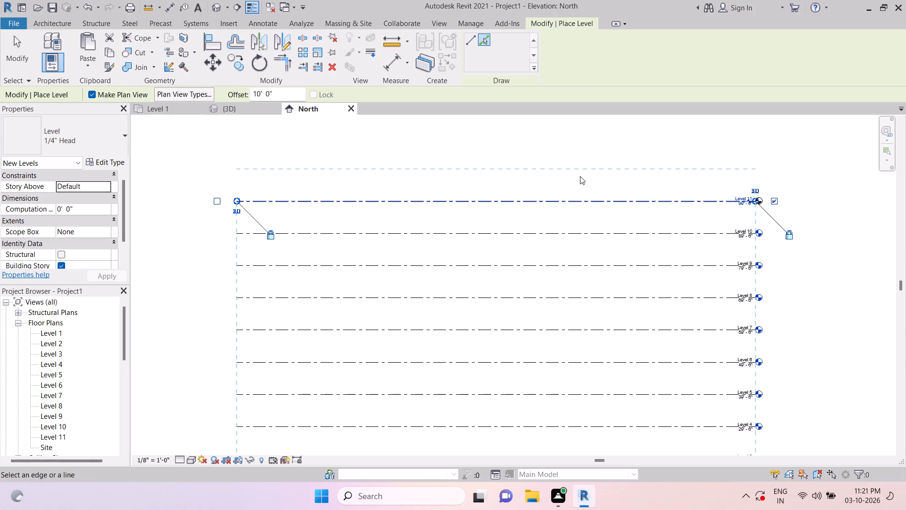
left_click(572, 165)
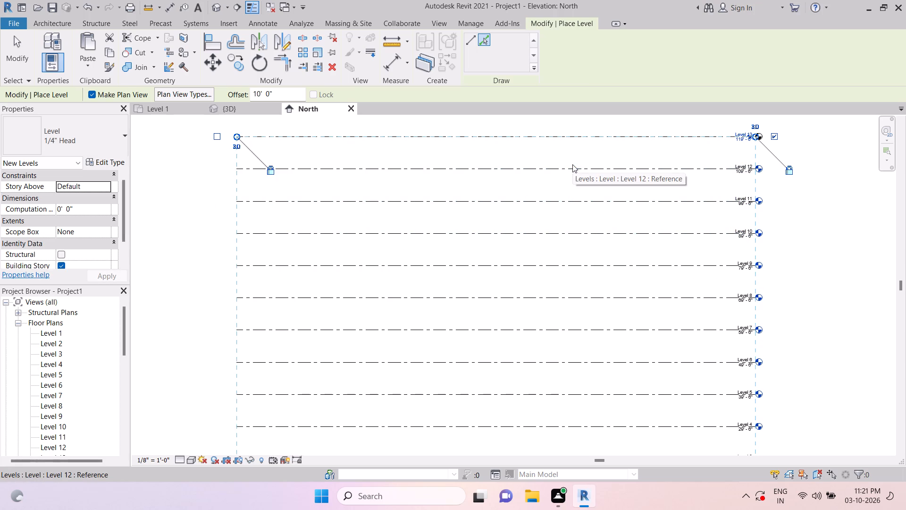
middle_click_drag(572, 164, 564, 262)
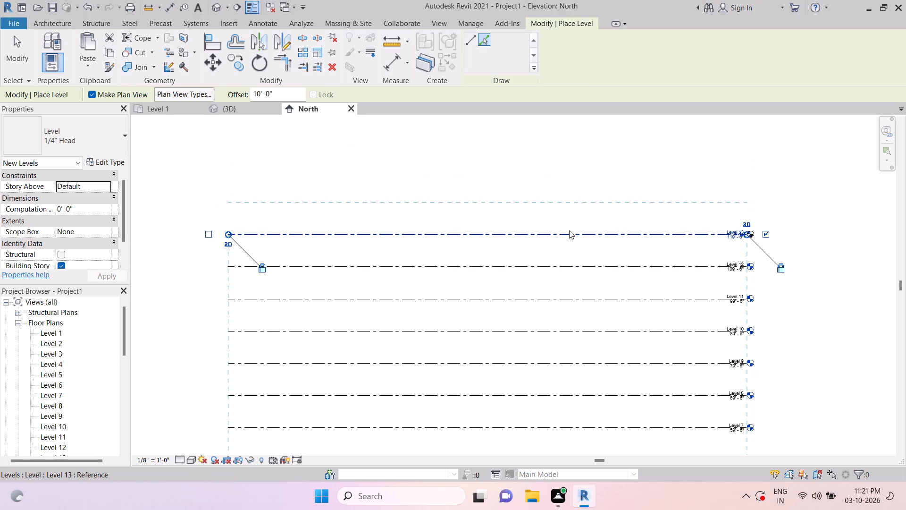
left_click(569, 230)
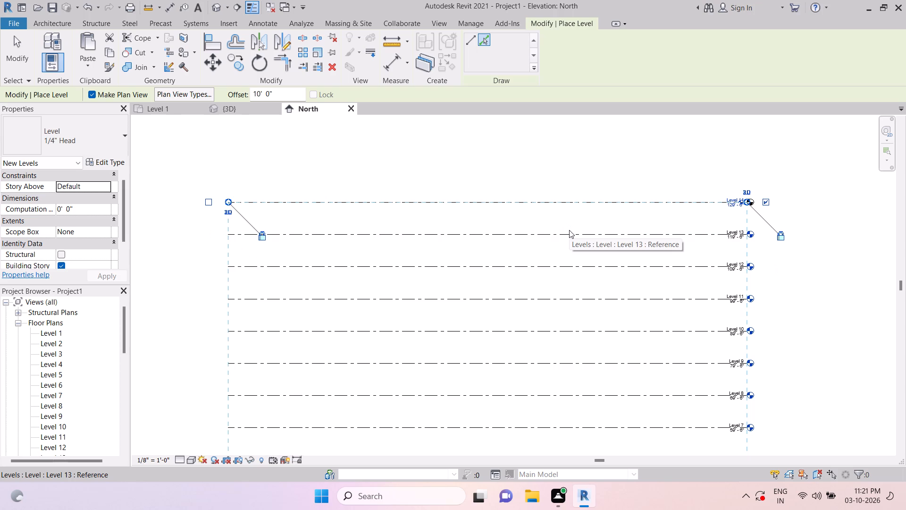
key("Escape")
key("Escape")
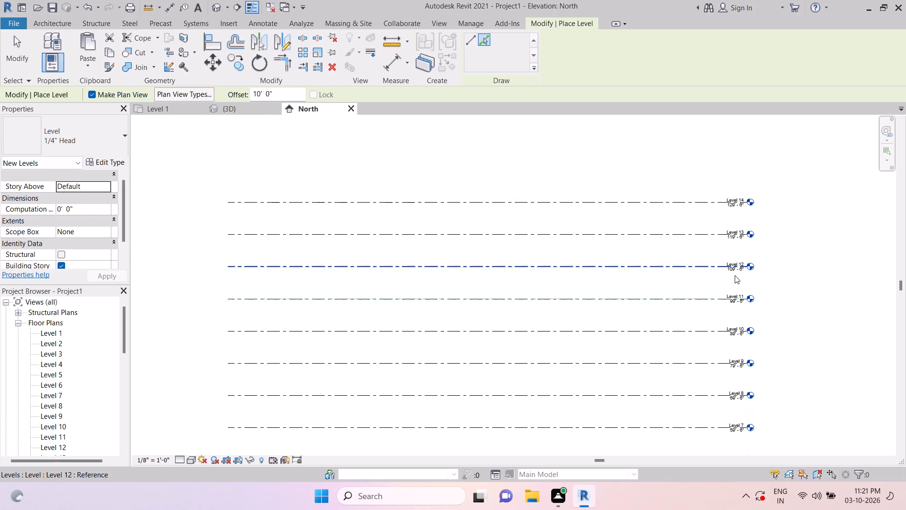
key("Escape")
key("Escape")
Rename Level 1 as GROUND FLOOR on its level head in the North elevation, without renaming the corresponding views.
scroll(746, 200, "down", 4)
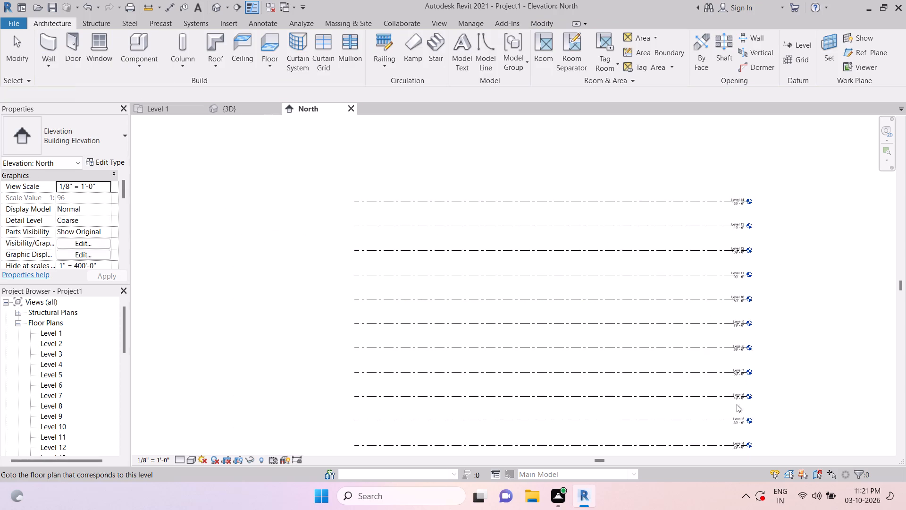
middle_click_drag(735, 402, 727, 315)
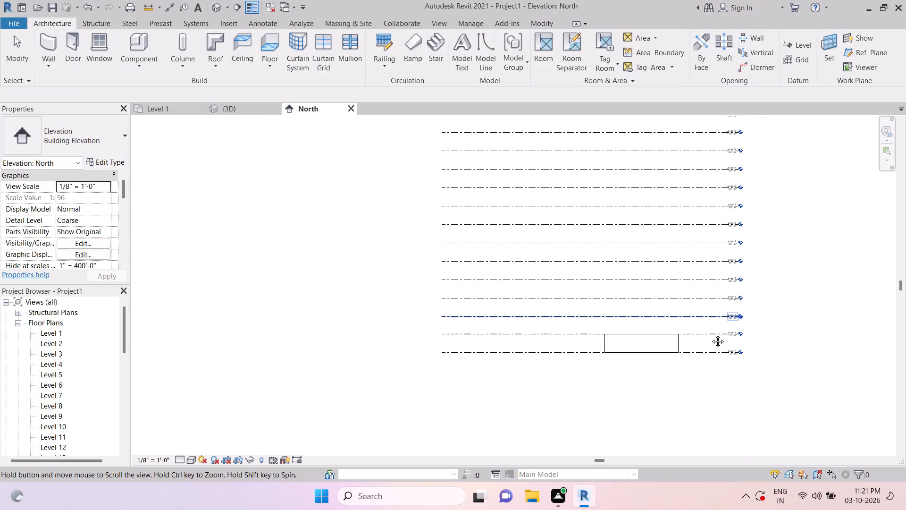
scroll(723, 336, "up", 13)
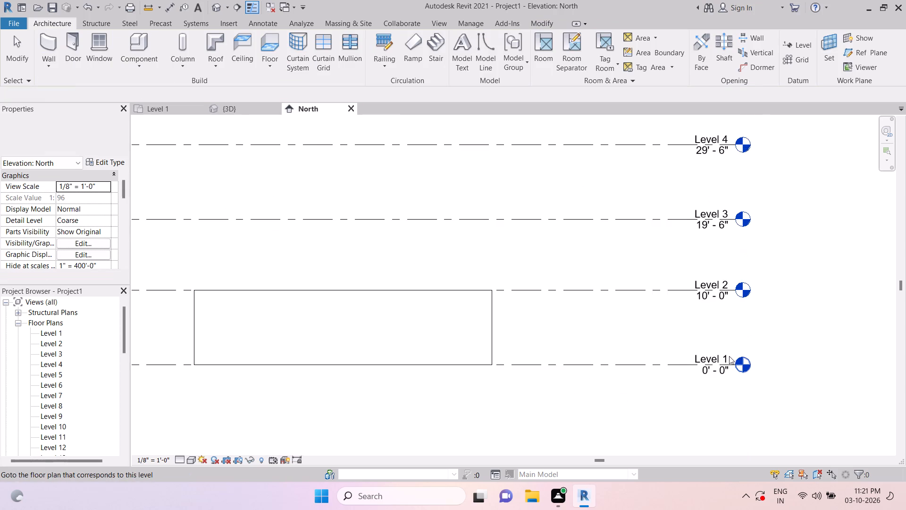
scroll(729, 356, "up", 2)
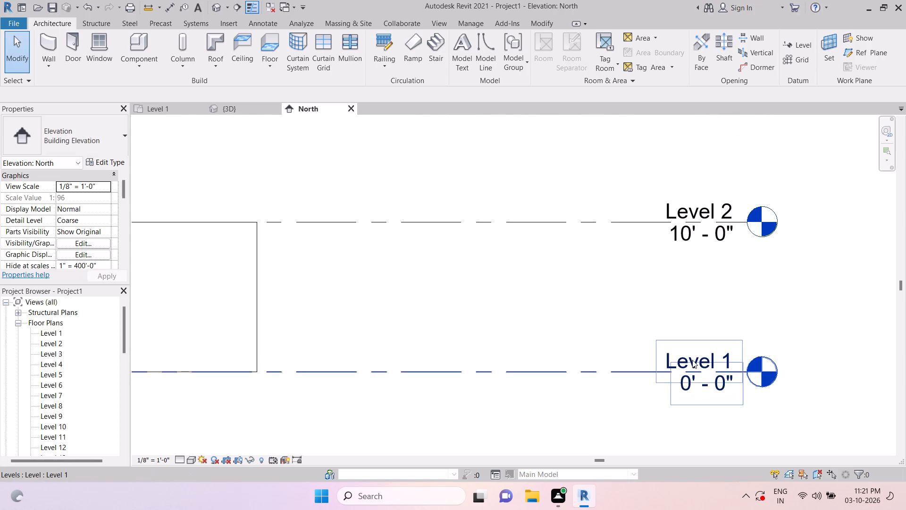
double_click(668, 357)
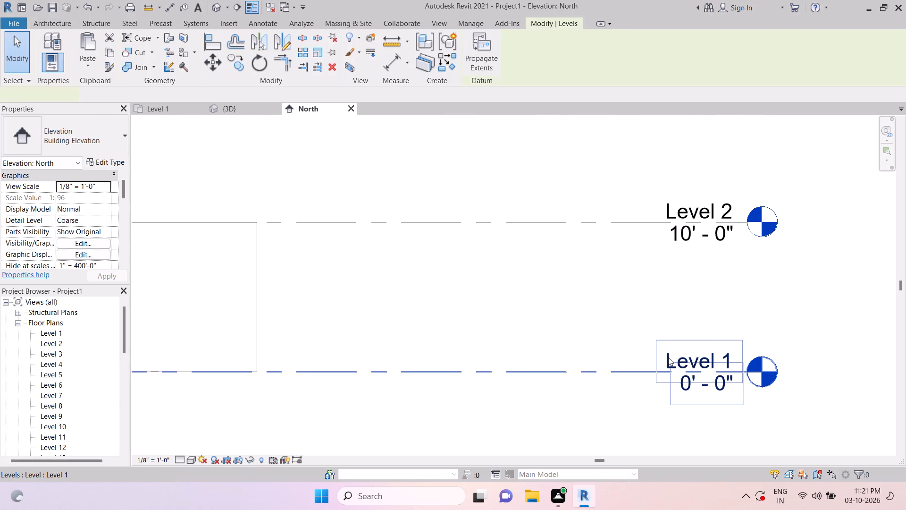
key("BackSpace")
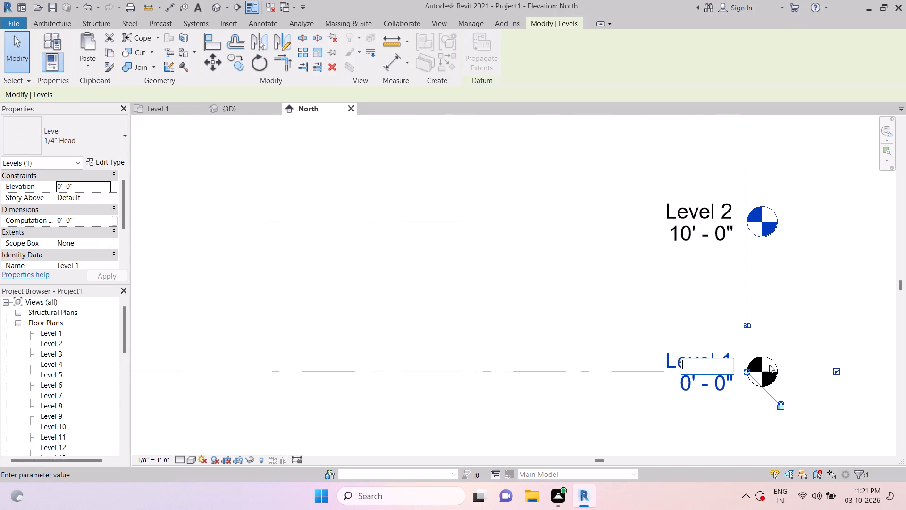
key("g")
type("GROUND")
key("space")
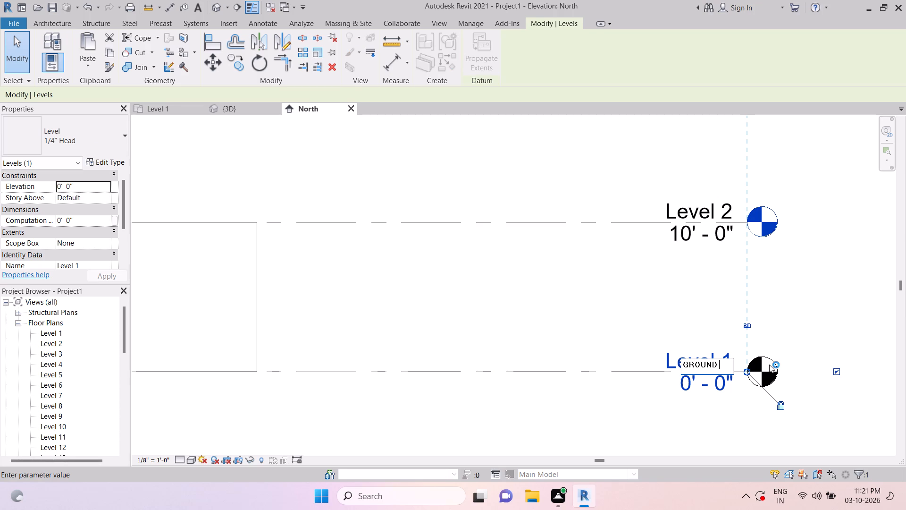
type("FLOOR")
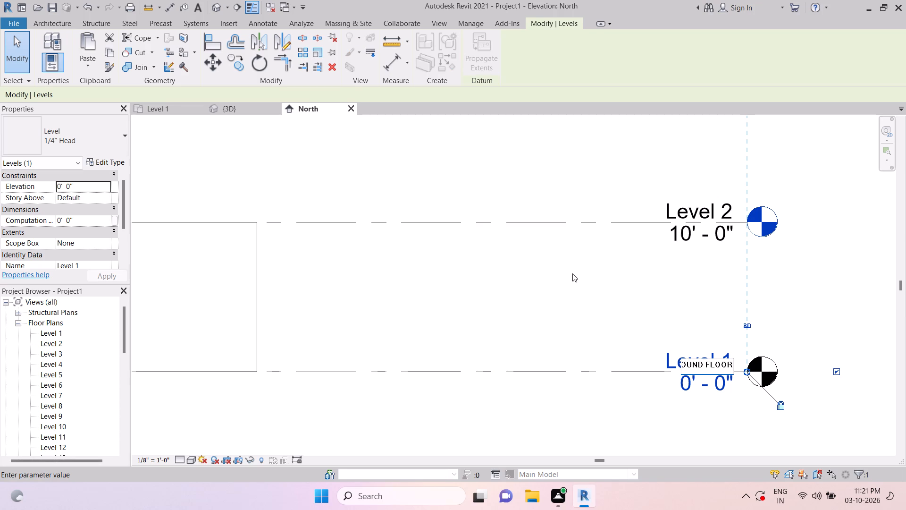
left_click(572, 273)
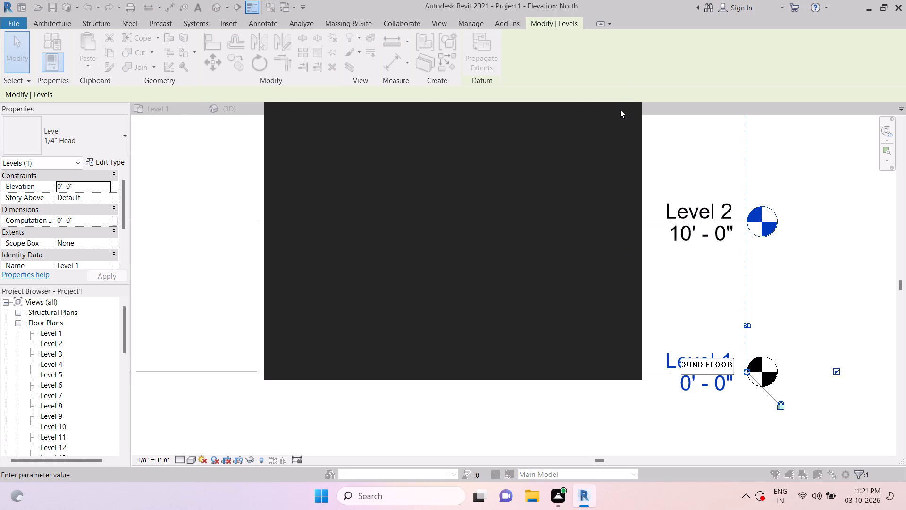
left_click(619, 109)
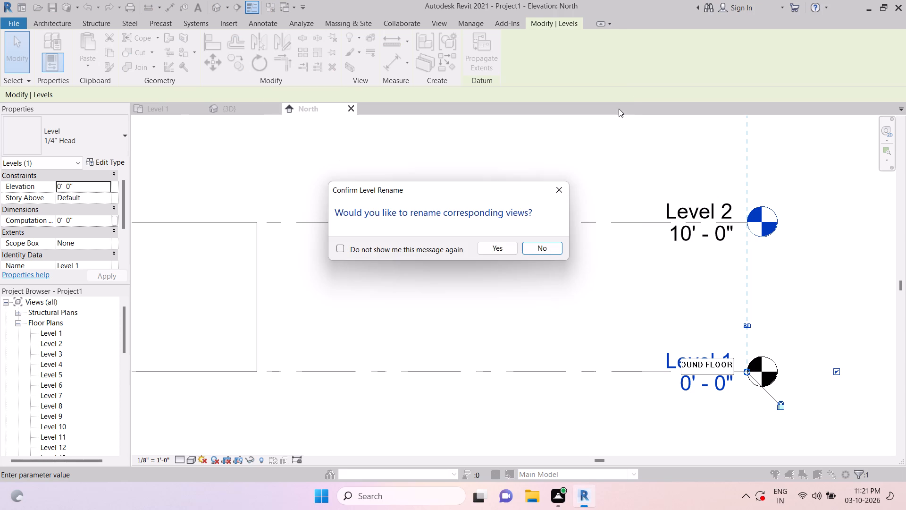
left_click(554, 186)
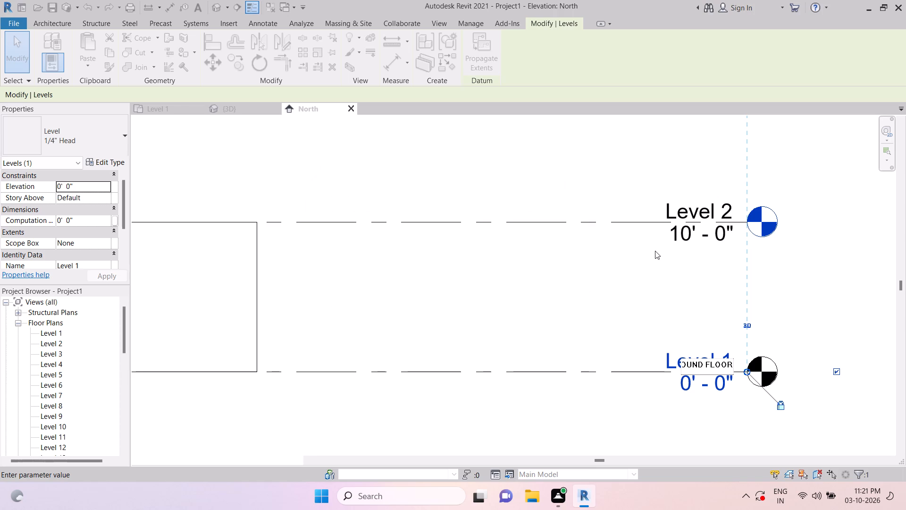
key("Escape")
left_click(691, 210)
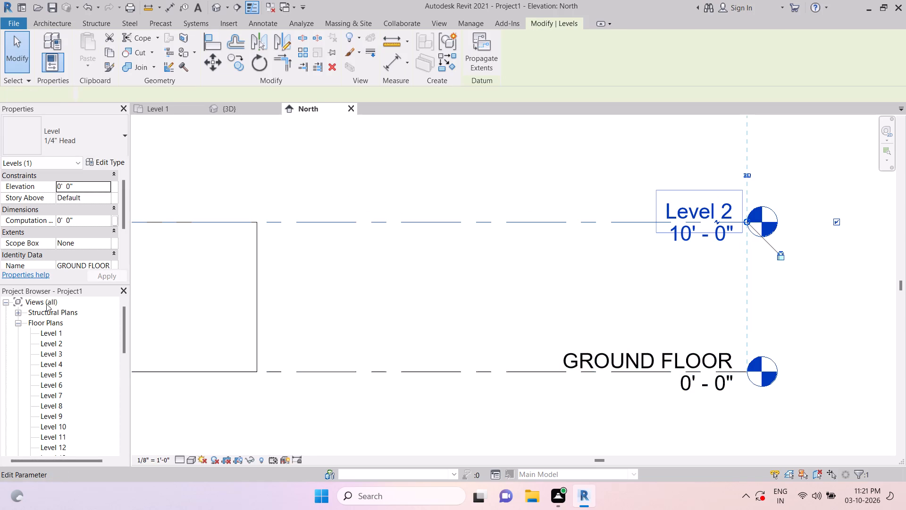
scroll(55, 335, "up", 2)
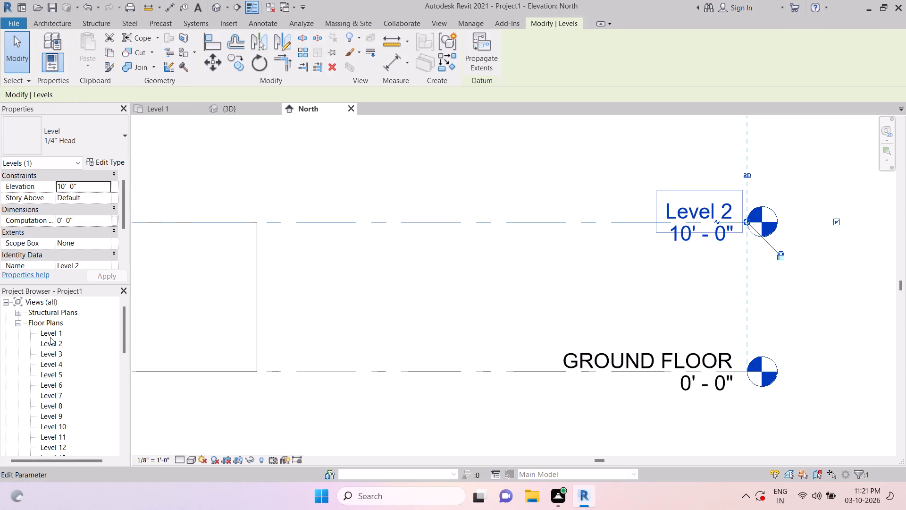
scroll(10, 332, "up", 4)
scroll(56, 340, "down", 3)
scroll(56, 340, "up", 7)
Set the View Name of the Level 1 floor plan to GROUND FLOOR.
left_click(55, 332)
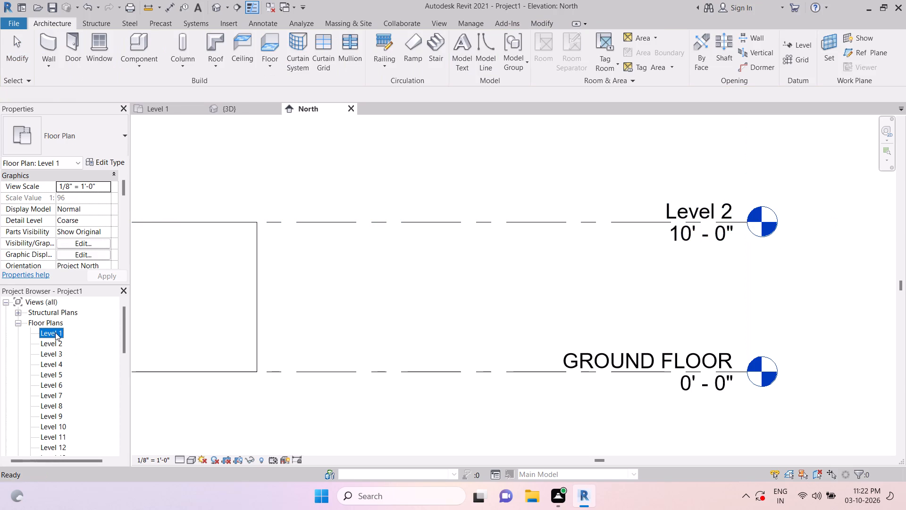
scroll(64, 263, "down", 4)
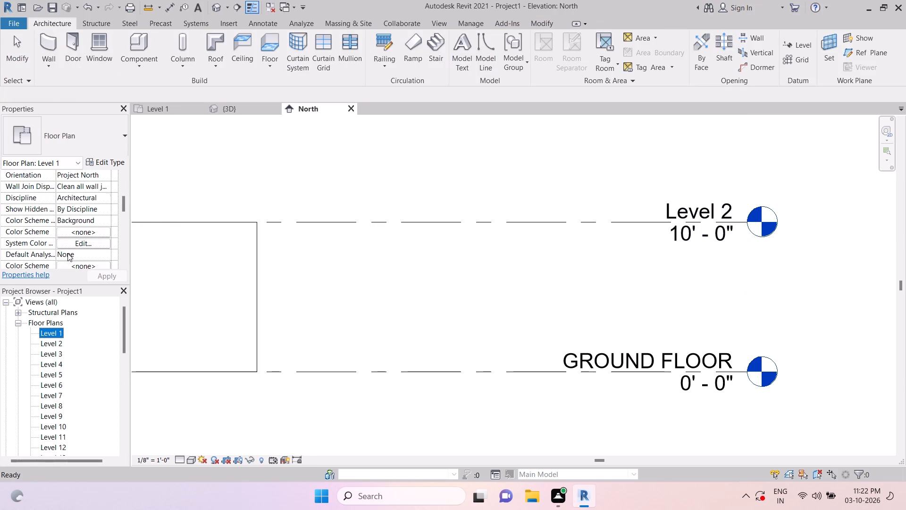
scroll(67, 253, "down", 7)
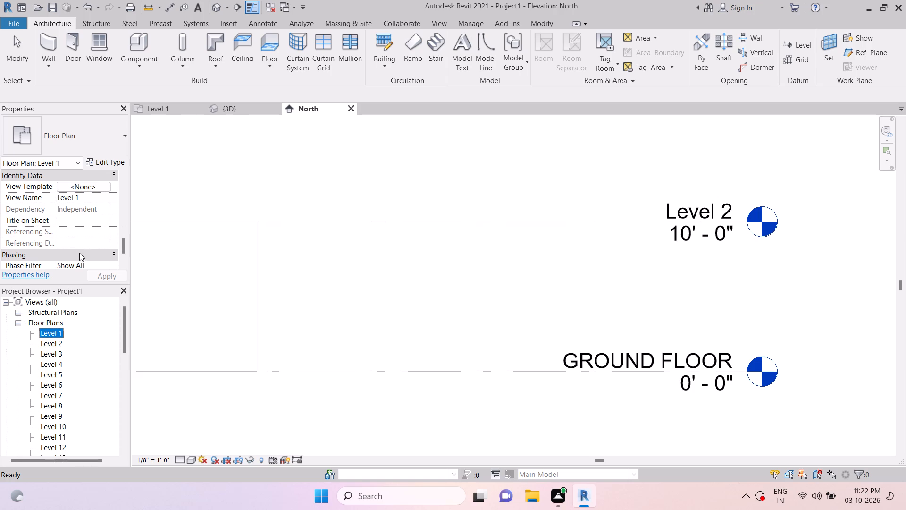
left_click(86, 197)
key("g")
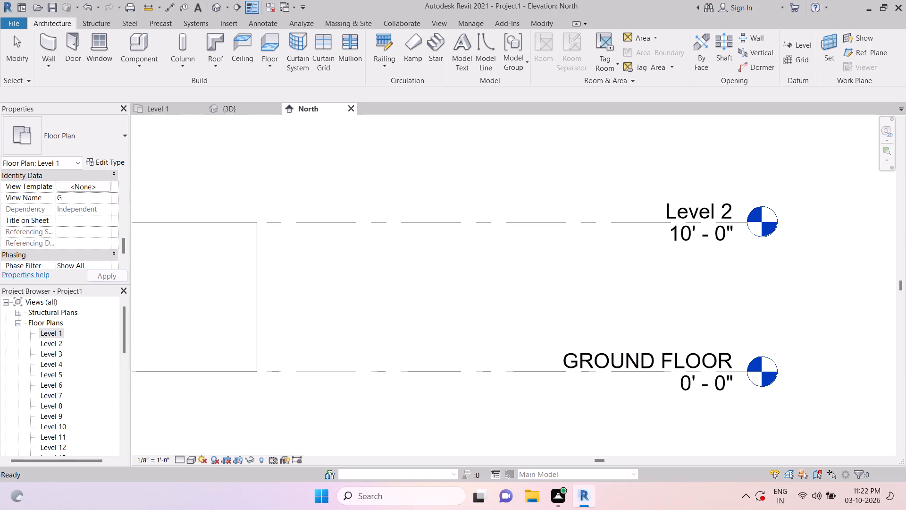
type("ROUN")
type("D")
key("space")
type("FLOOR")
left_click(226, 179)
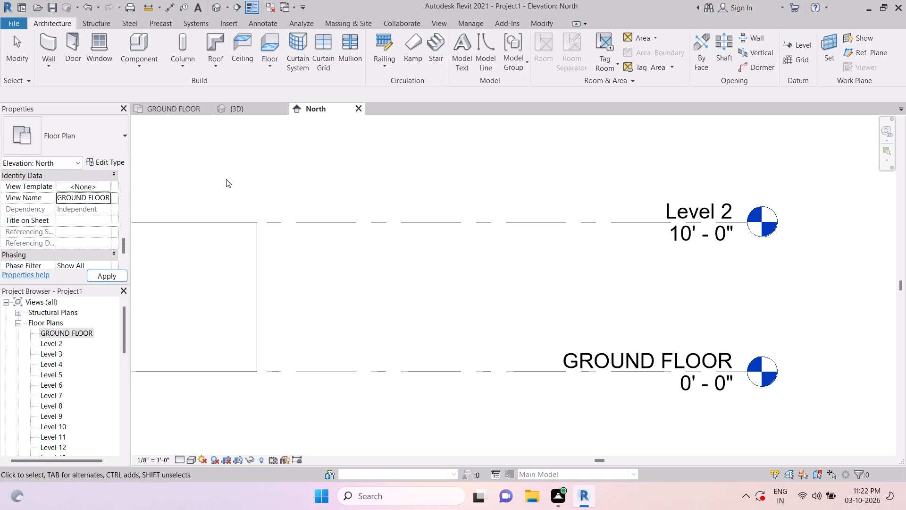
Set the View Name of the Level 2 floor plan to 1st FLOOR.
left_click(57, 344)
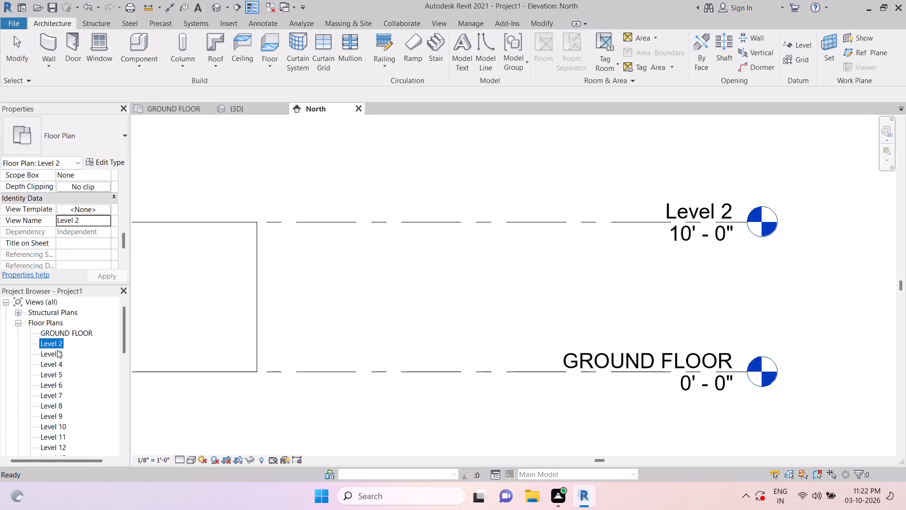
scroll(92, 221, "down", 8)
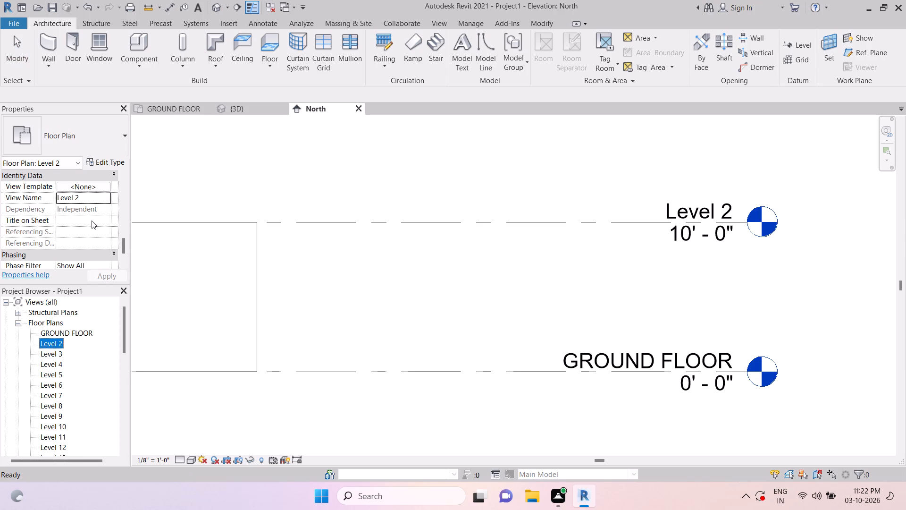
scroll(92, 221, "up", 5)
scroll(86, 221, "down", 1)
scroll(86, 221, "up", 1)
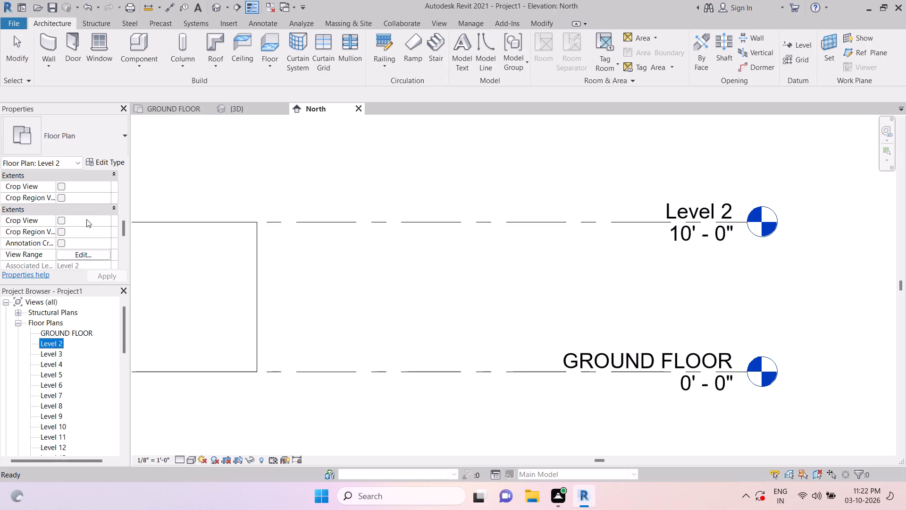
scroll(85, 189, "down", 2)
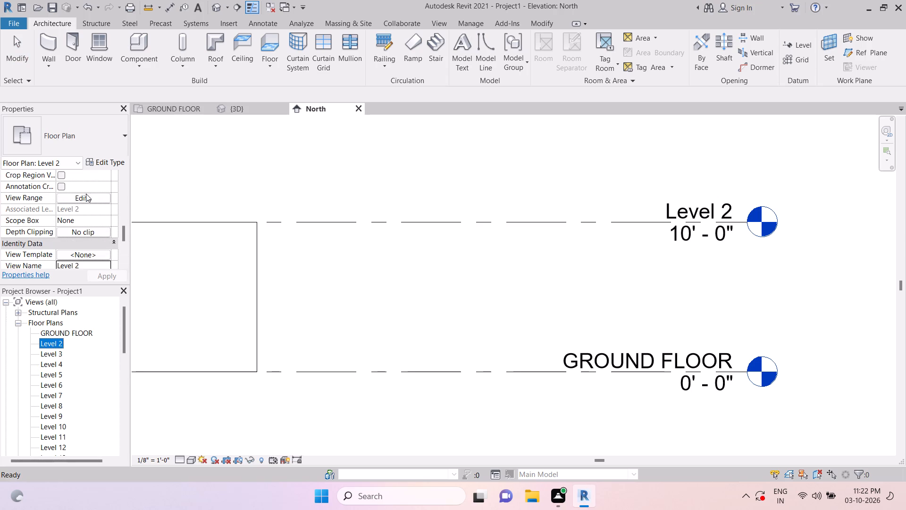
scroll(90, 212, "down", 1)
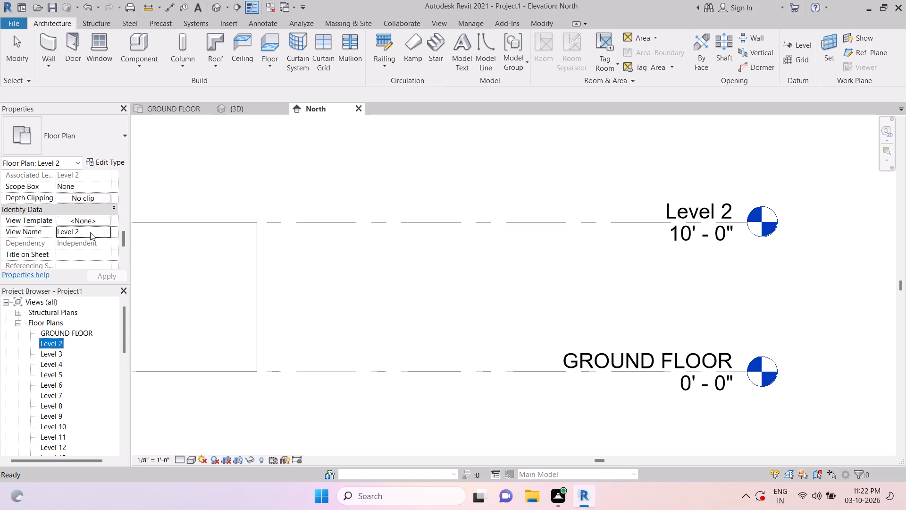
left_click(90, 232)
type("1ST")
key("space")
key("BackSpace")
key("BackSpace")
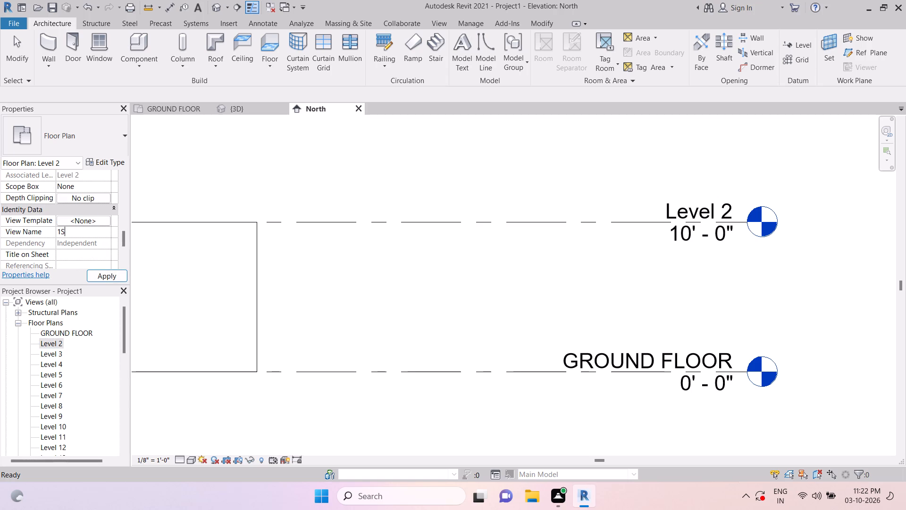
key("BackSpace")
type("st FLOO")
key("r")
left_click(210, 180)
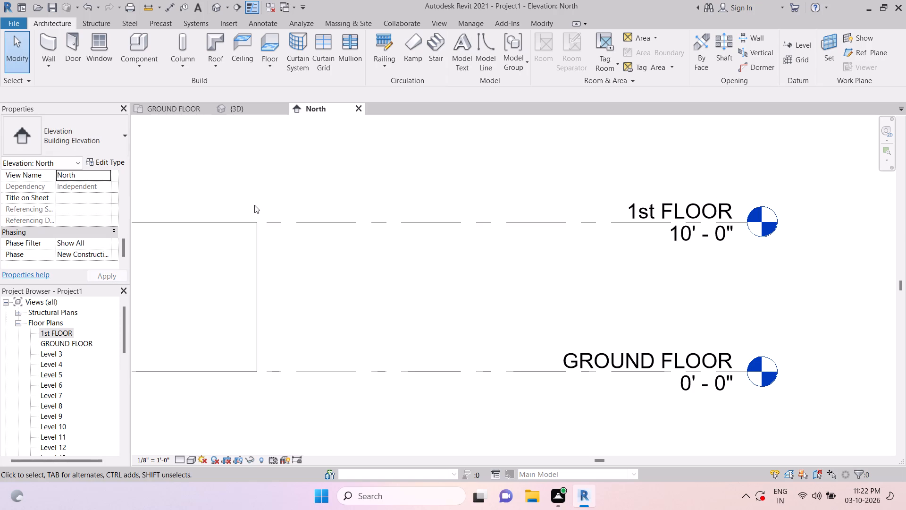
Add the prefix 0 to the ground floor plan's View Name, making it 0 GROUND FLOOR.
left_click(56, 353)
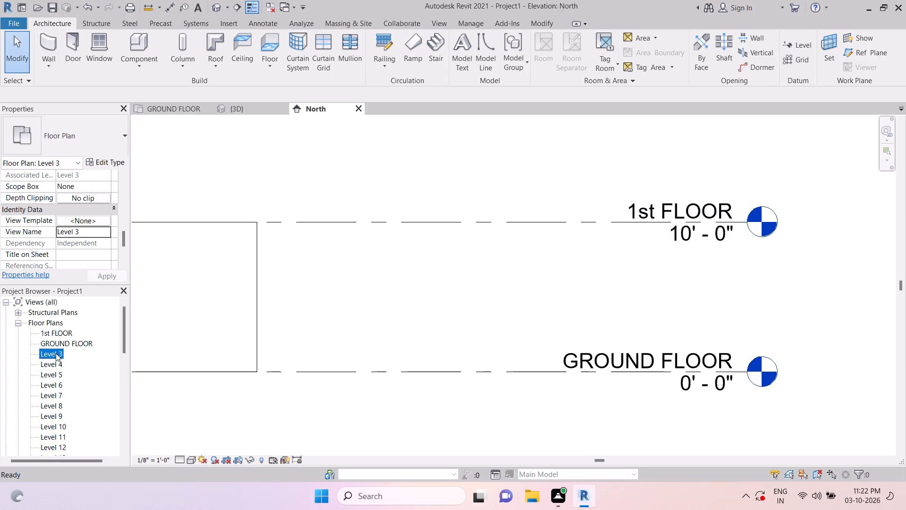
left_click(59, 341)
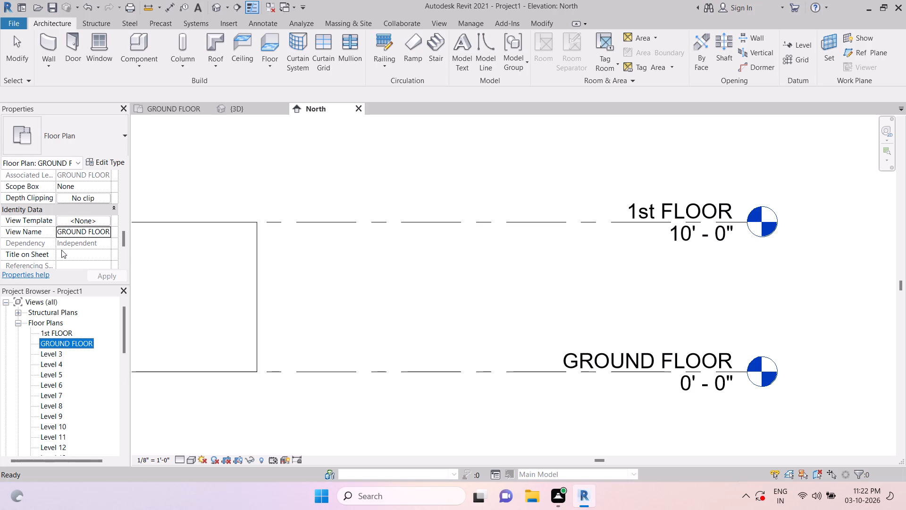
left_click(59, 234)
key("0")
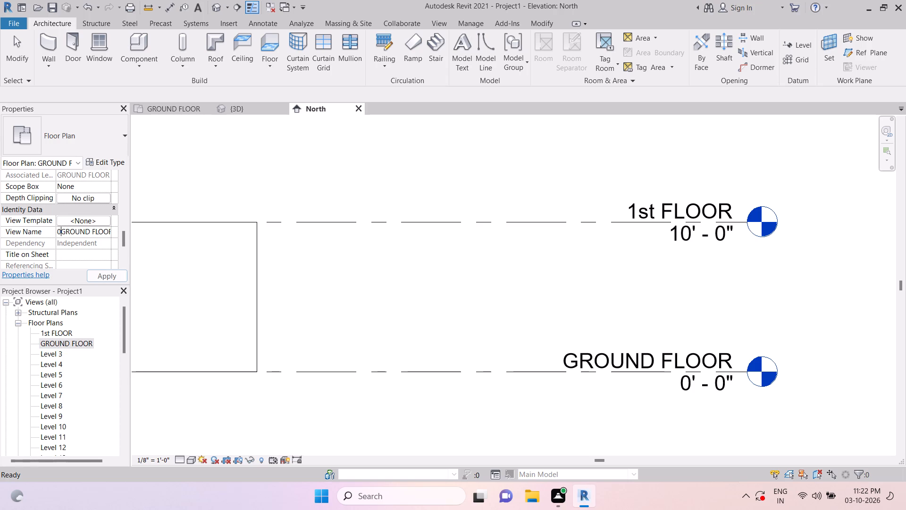
key("space")
left_click(166, 203)
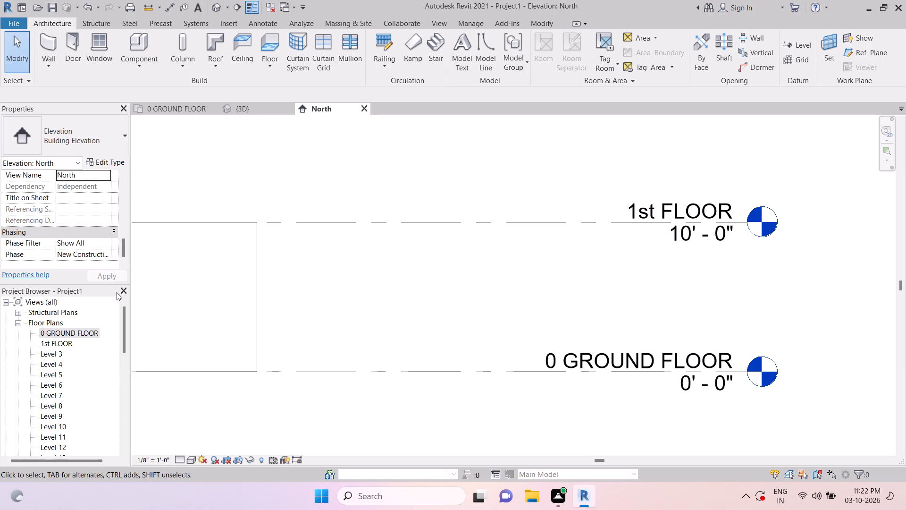
Set the View Name of the Level 3 floor plan to 2nd FLOOR.
left_click(56, 353)
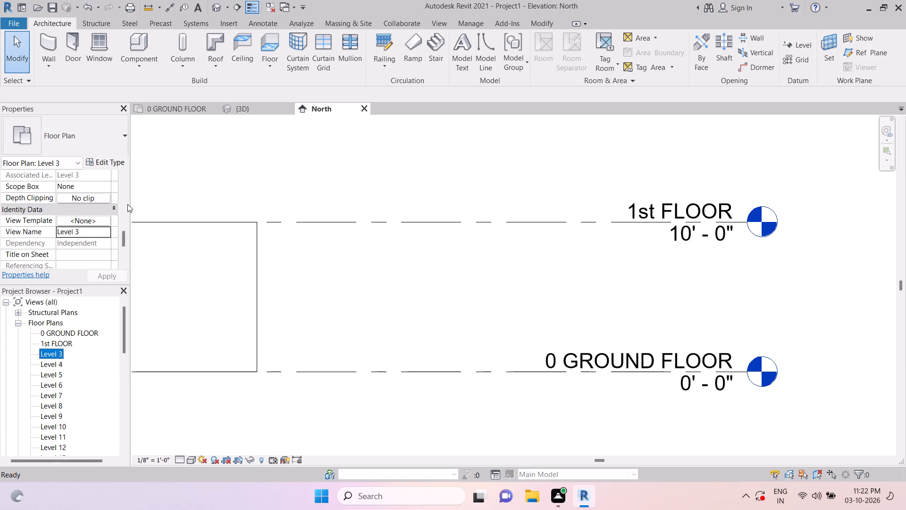
left_click(86, 231)
key("2")
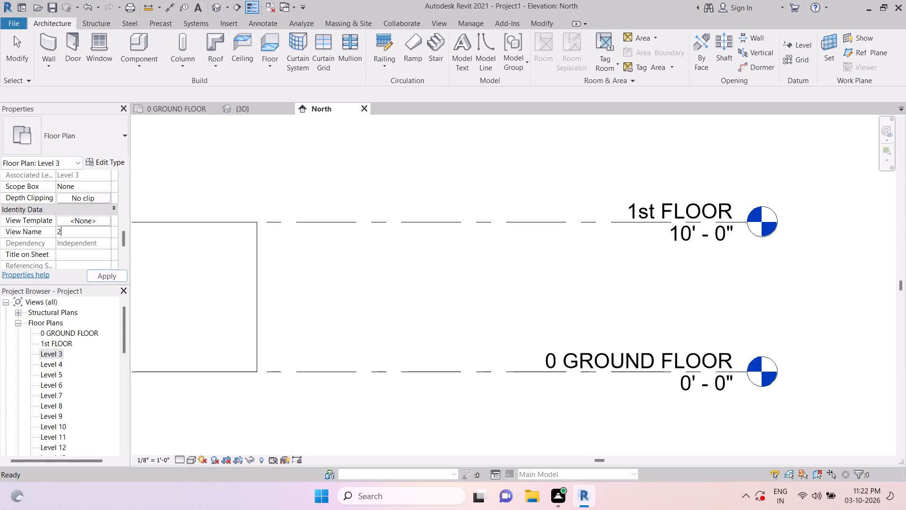
type("nd")
key("space")
type("FLOO")
key("r")
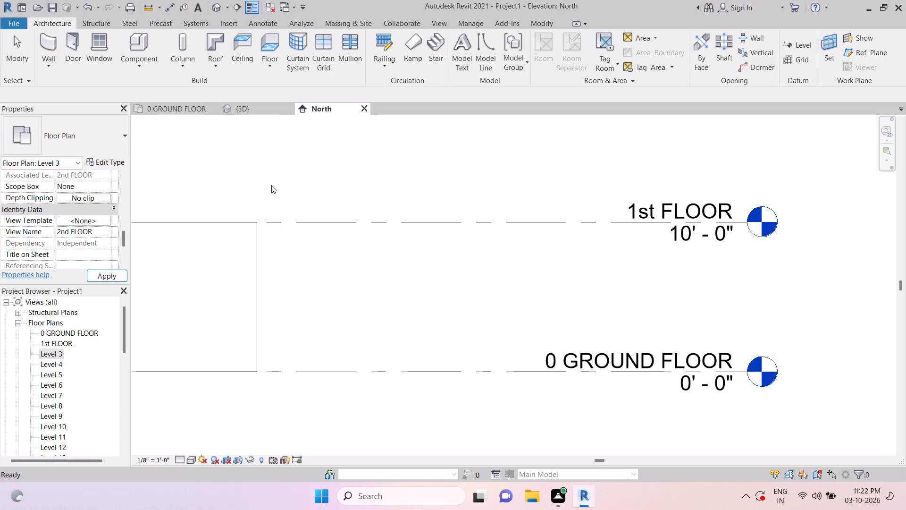
Set the View Name of the Level 4 floor plan to 3rd FLOOR.
left_click(57, 366)
left_click(86, 230)
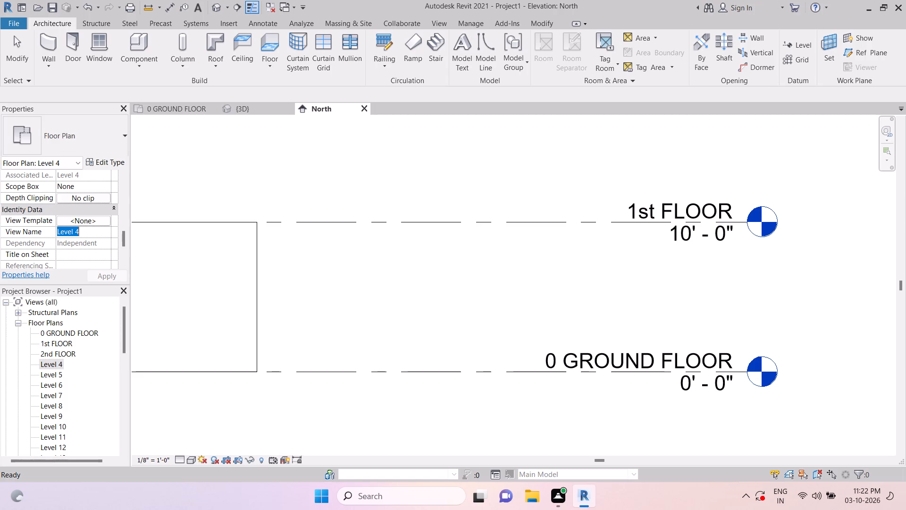
key("3")
type("rd FLOOR")
left_click(220, 175)
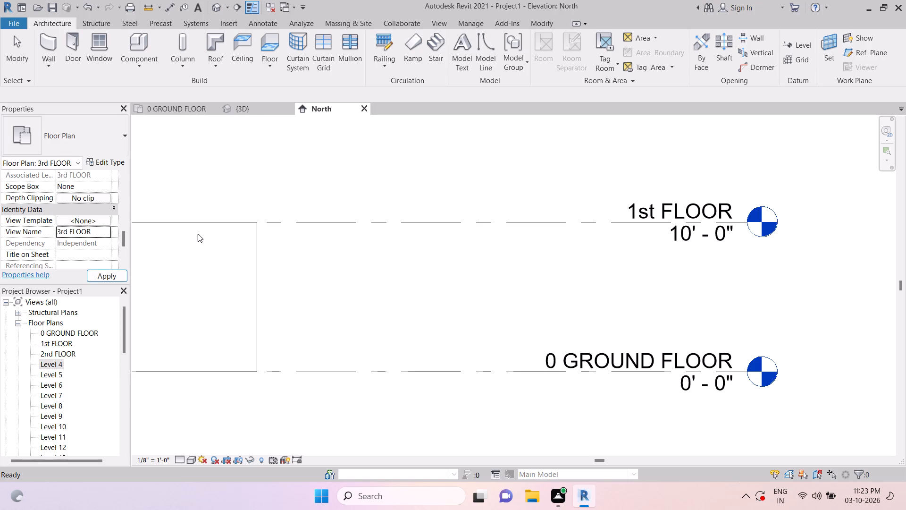
Set the View Name of the Level 5 floor plan to 5th FLOOR.
left_click(60, 375)
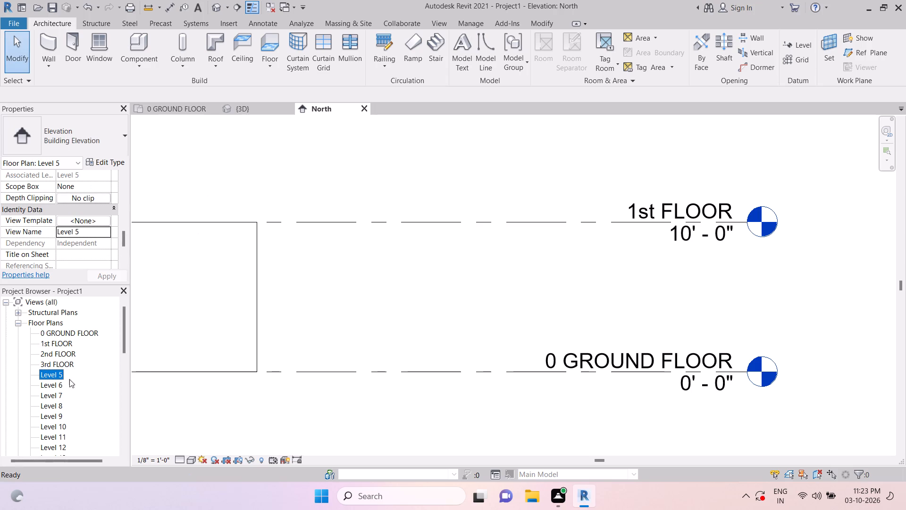
left_click(91, 233)
key("5")
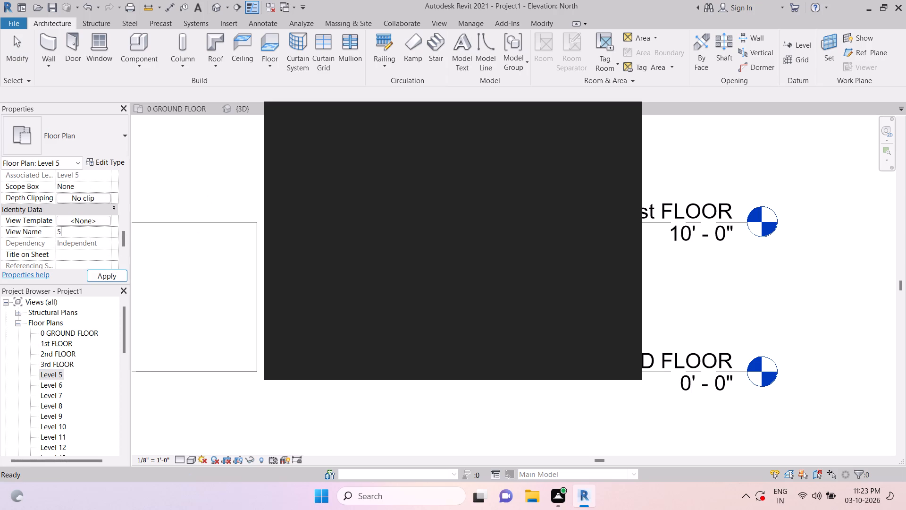
key("shift+t")
type("h FLOOR")
scroll(92, 232, "up", 1)
left_click(185, 153)
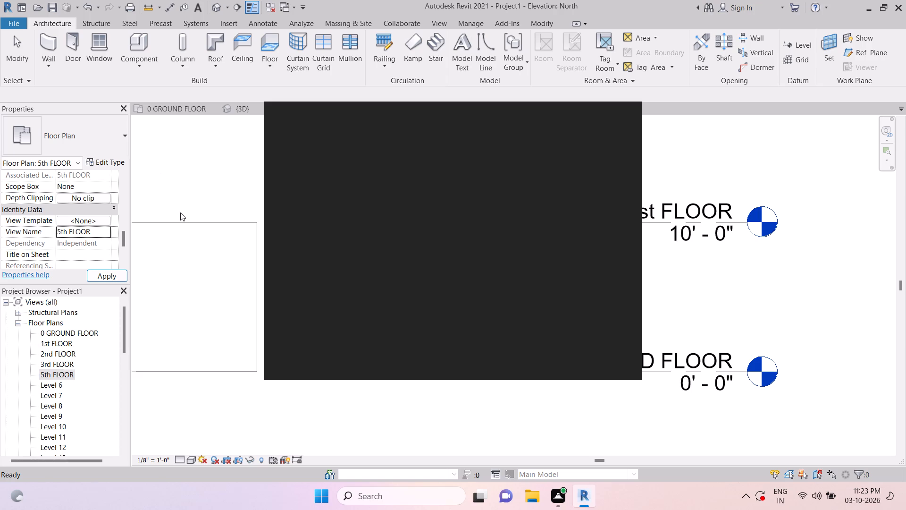
Correct the View Name of the 5th FLOOR floor plan to 4th FLOOR.
left_click(63, 381)
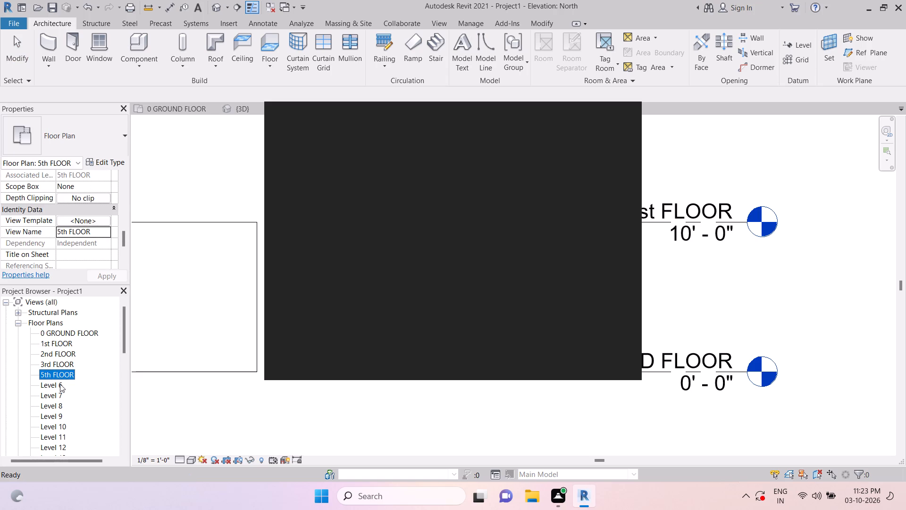
left_click(60, 384)
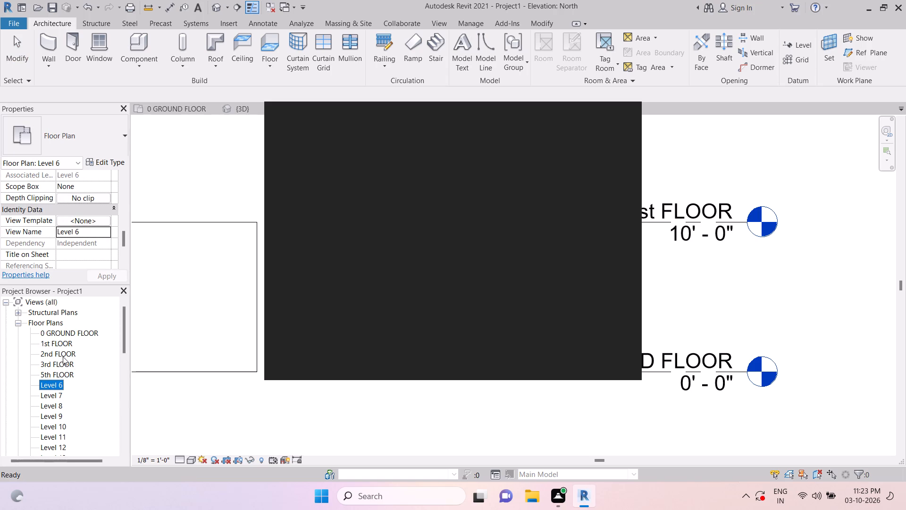
left_click(53, 374)
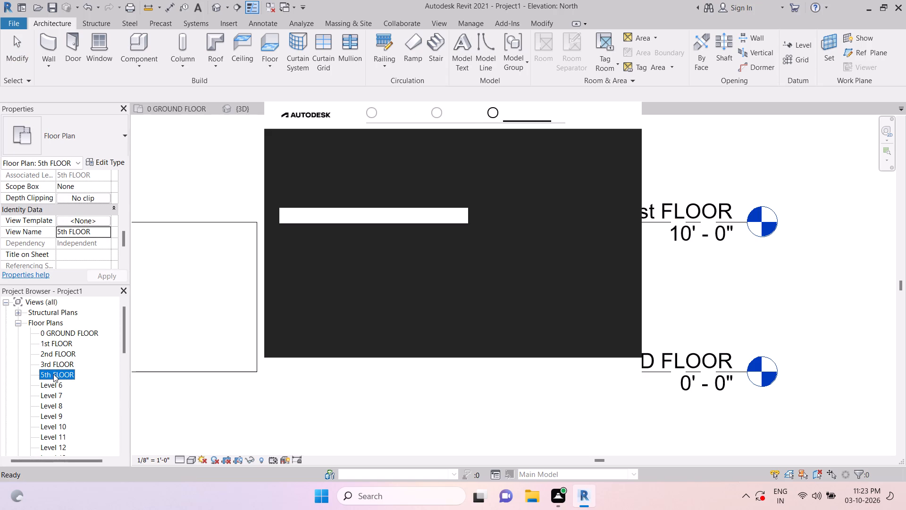
left_click(62, 232)
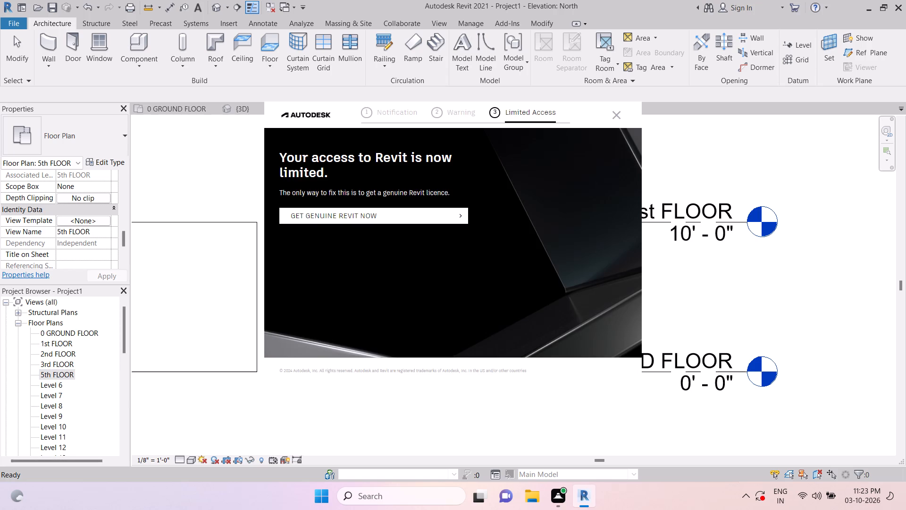
key("BackSpace")
key("4")
left_click(187, 191)
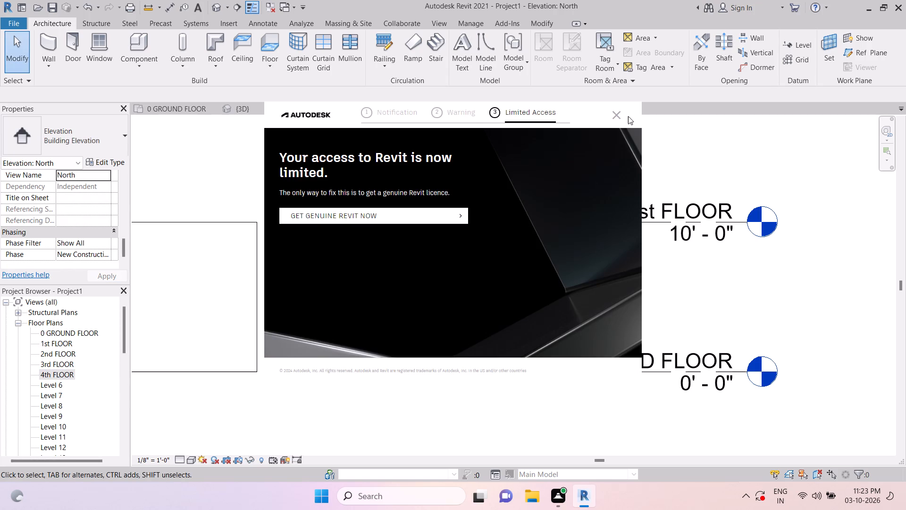
Dismiss the Autodesk limited-access notification covering the North elevation.
left_click(615, 115)
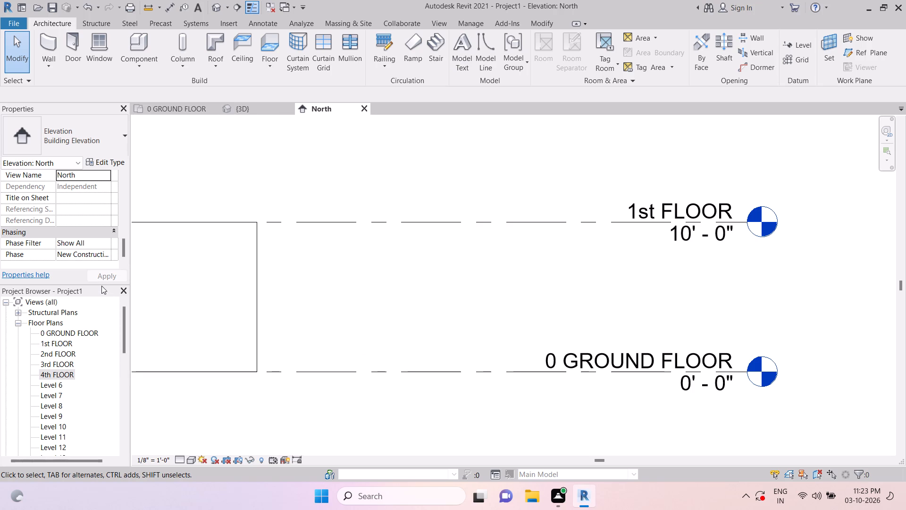
scroll(117, 276, "up", 4)
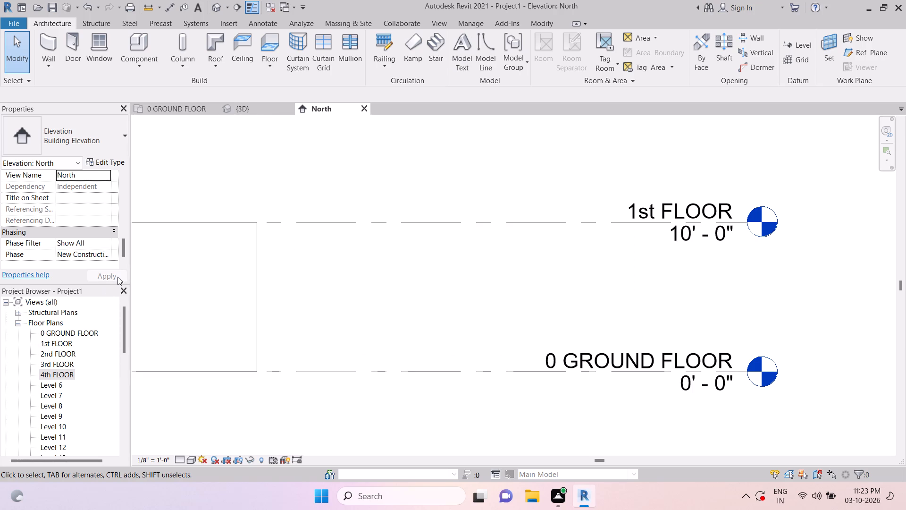
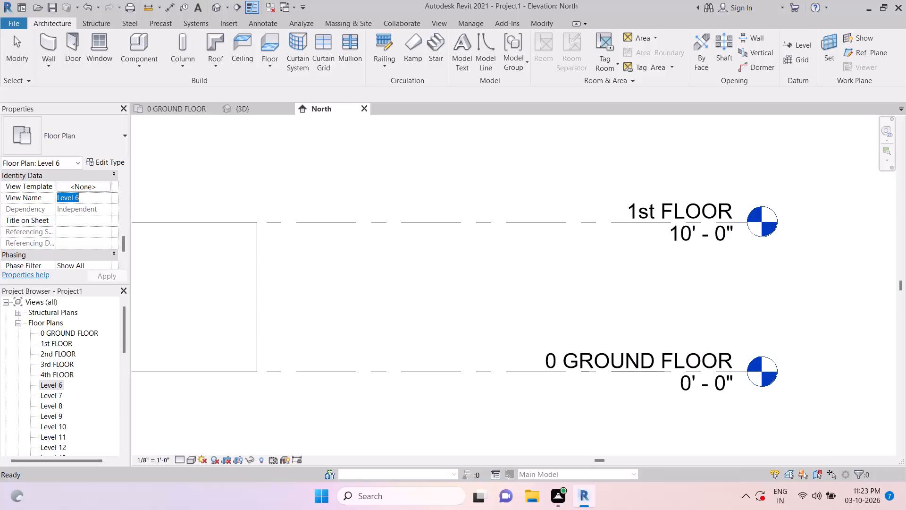
Set the View Name of the Level 6 floor plan to 5th FLOOR.
key("5")
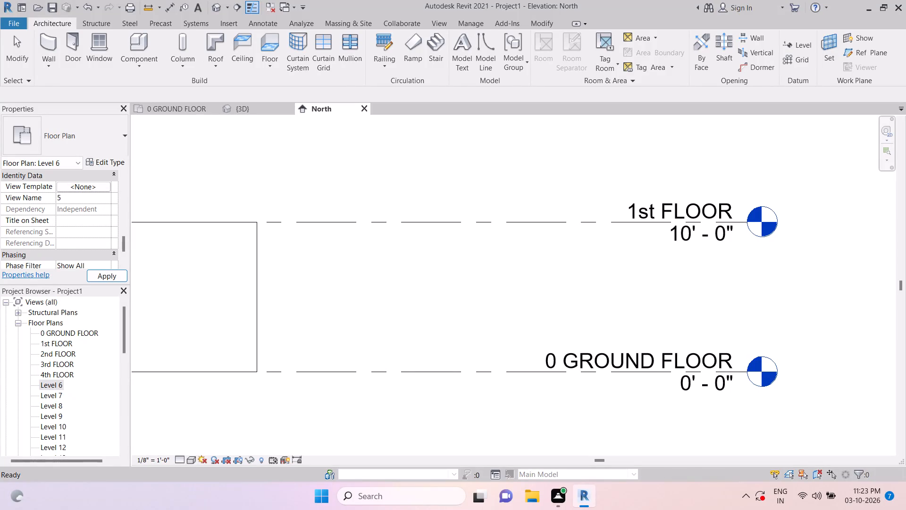
type("THB")
key("space")
key("BackSpace")
key("BackSpace")
key("BackSpace")
key("BackSpace")
type("th FLOOR")
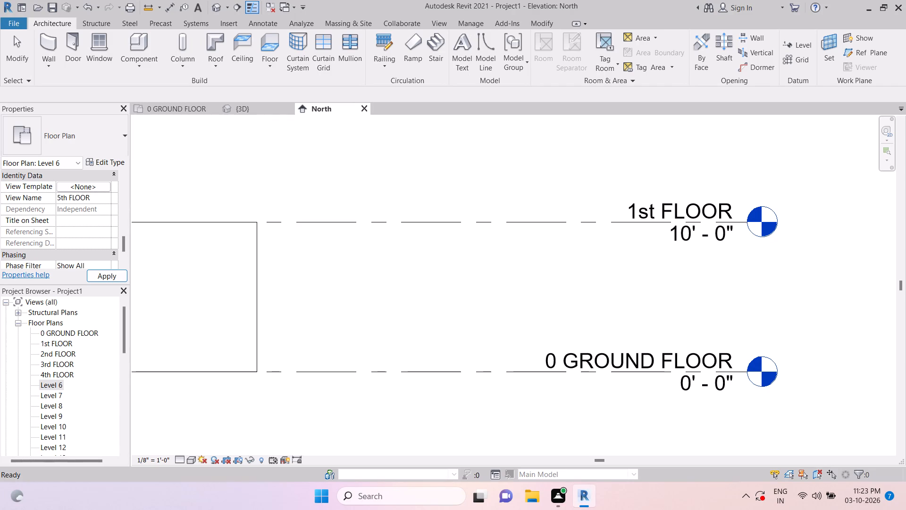
left_click(326, 199)
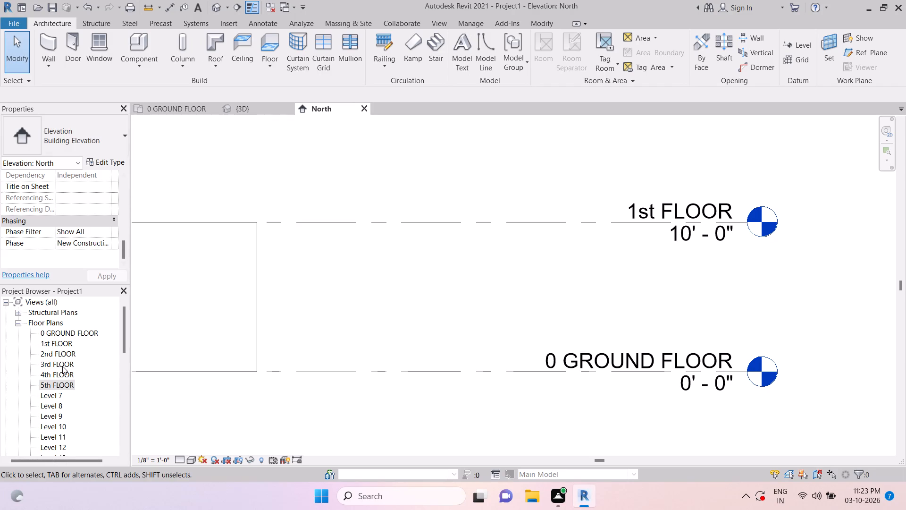
Set the View Name of the Level 7 floor plan to 6th FLOOR.
left_click(56, 393)
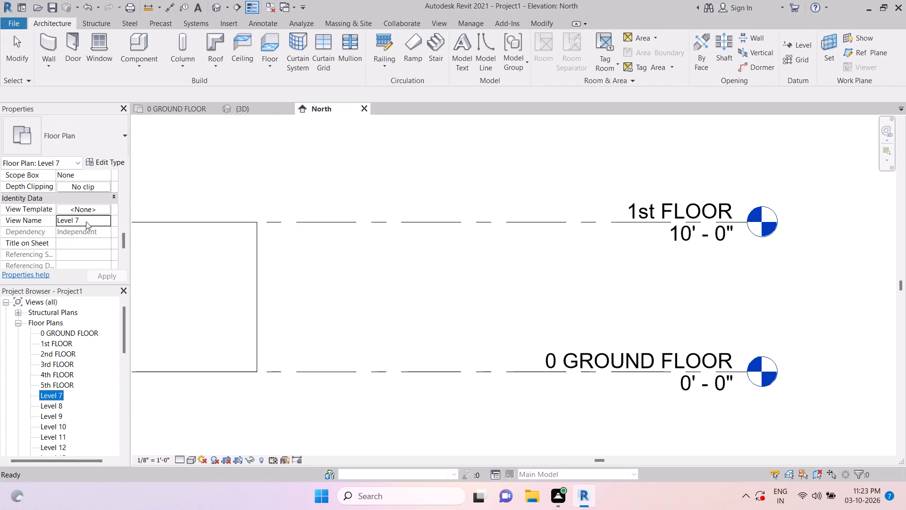
left_click(86, 221)
key("6")
type("th")
key("space")
left_click(86, 218)
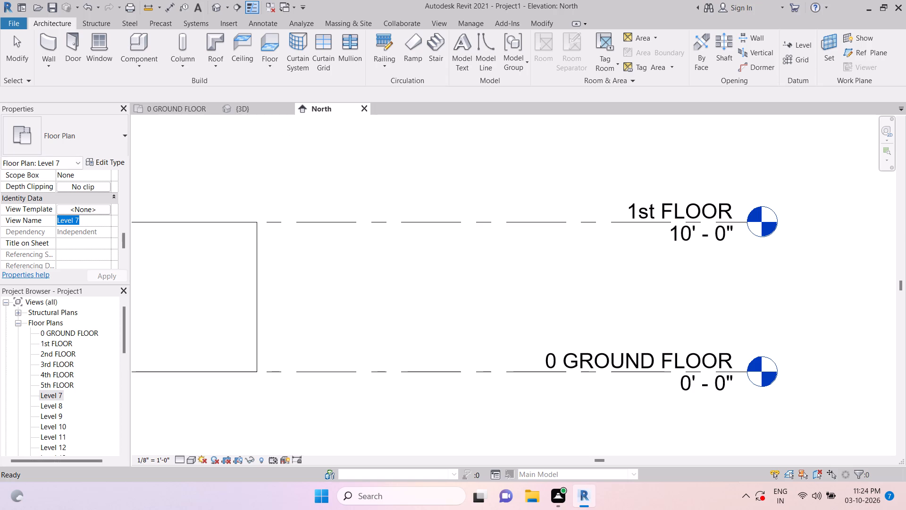
key("6")
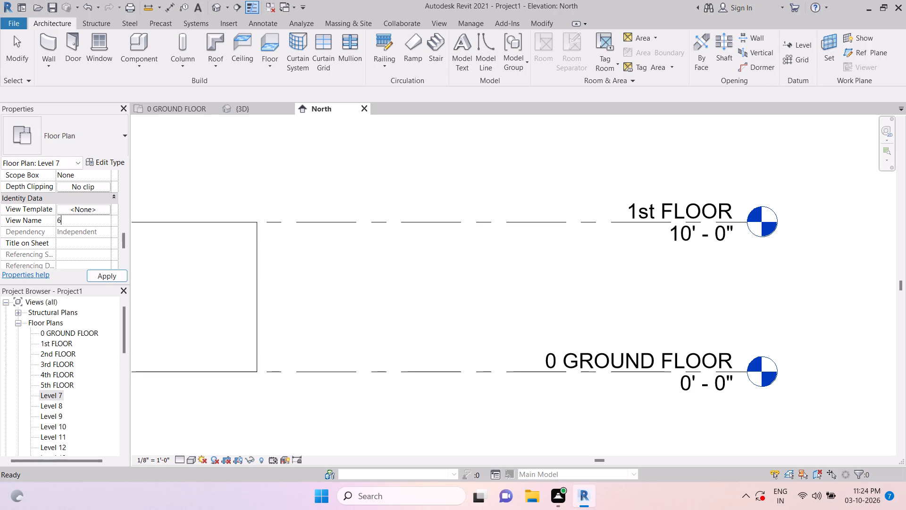
type("th")
key("space")
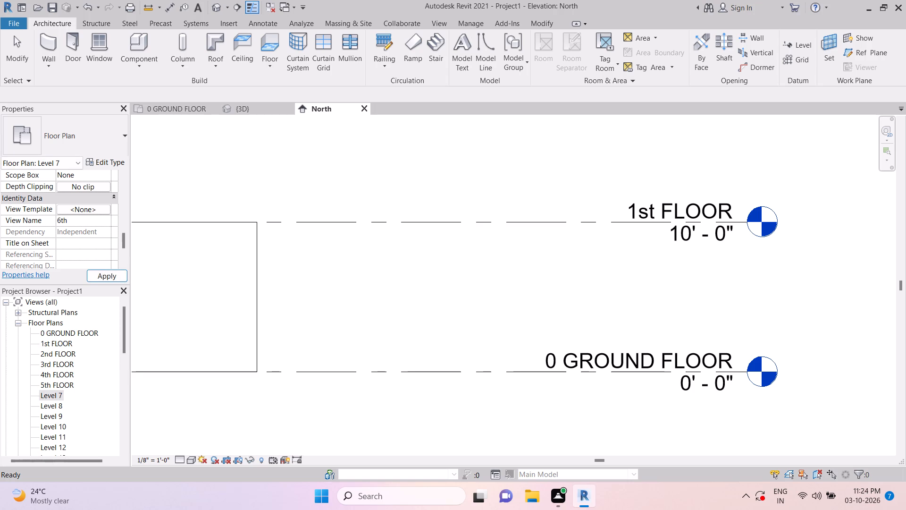
type("FLOOR")
scroll(89, 217, "up", 1)
left_click(285, 148)
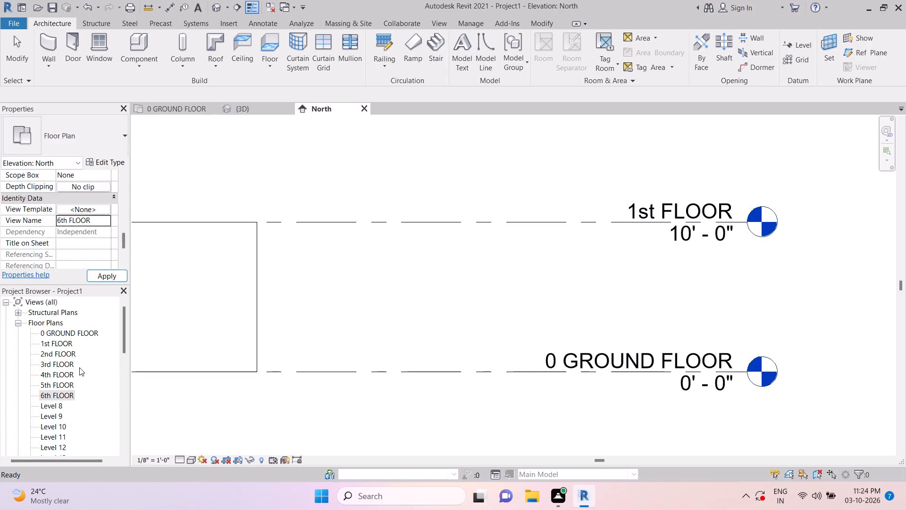
Set the View Name of the Level 8 floor plan to 7th FLOOR.
left_click(51, 407)
left_click(85, 221)
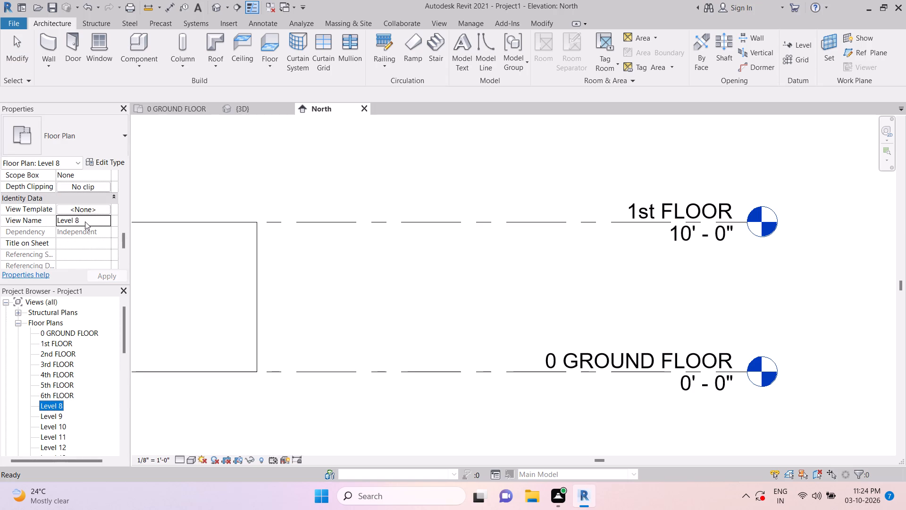
key("7")
type("th FLOOR")
scroll(85, 222, "up", 1)
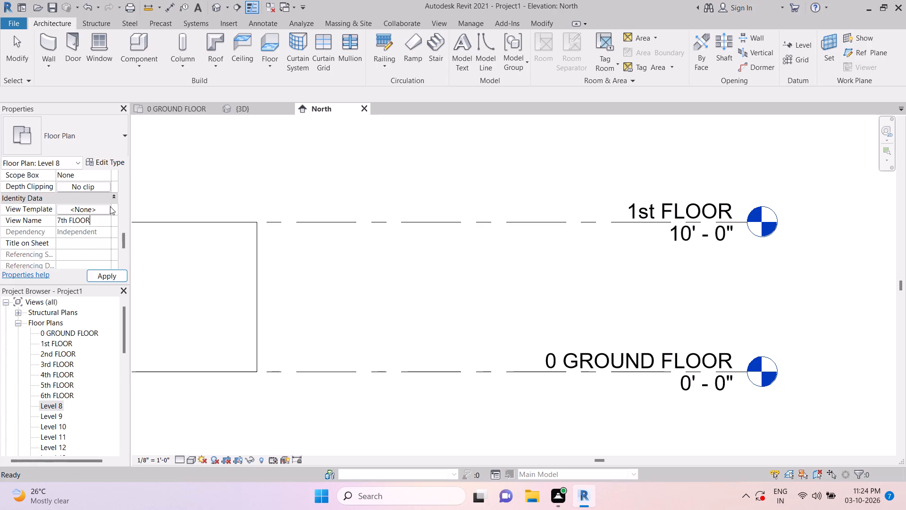
left_click(268, 166)
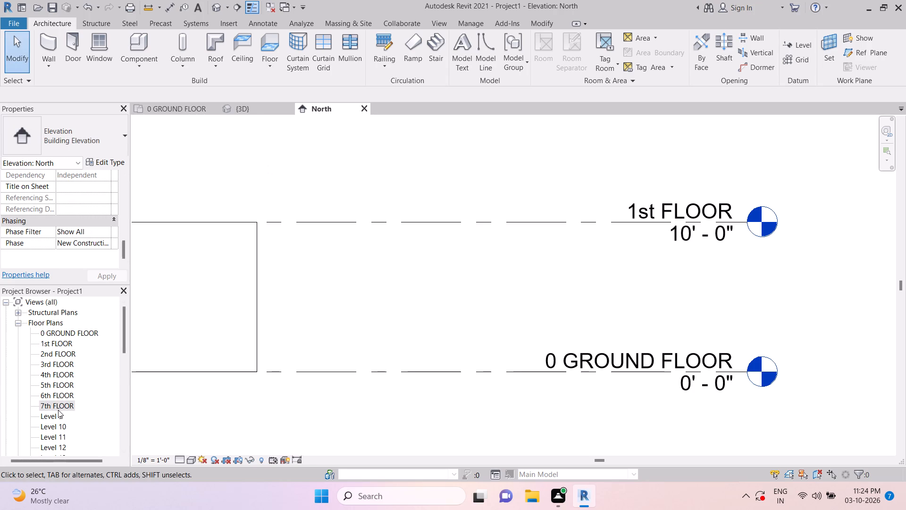
Set the View Name of the Level 9 floor plan to 8th FLOOR.
left_click(58, 410)
left_click(59, 415)
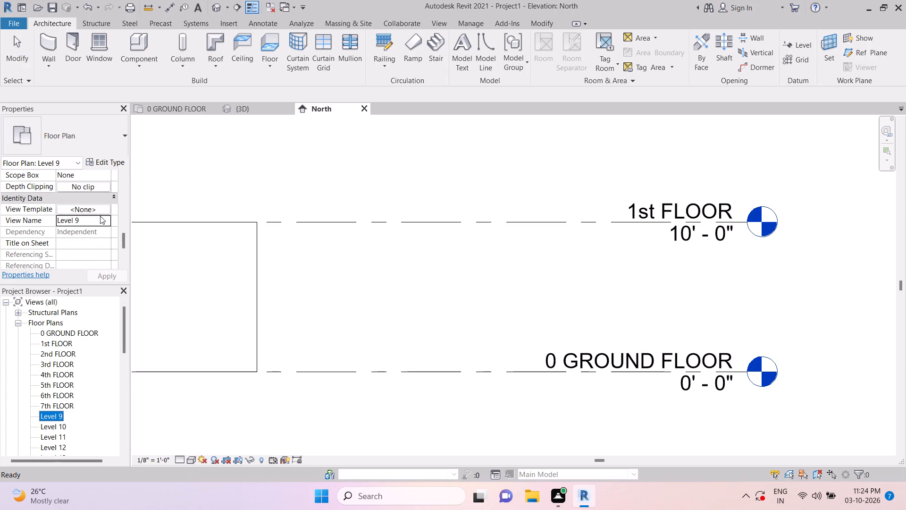
left_click(95, 224)
key("8")
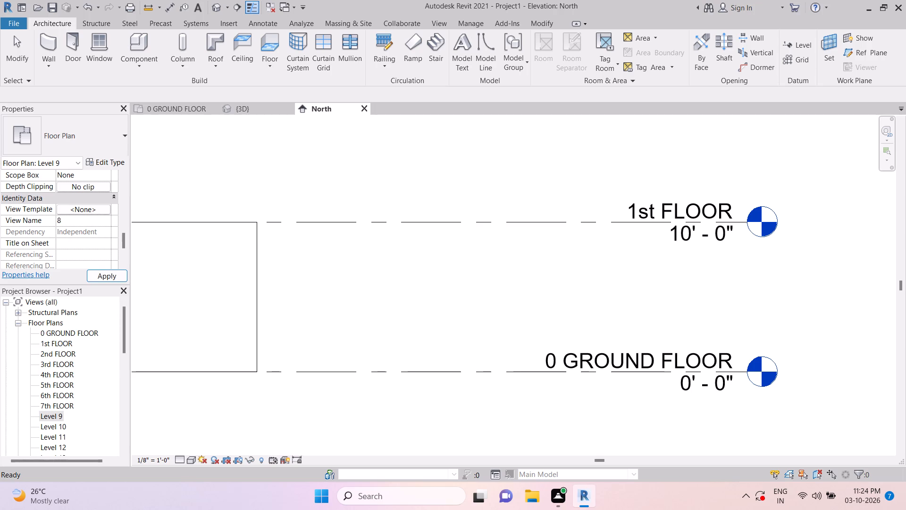
type("th FLOOR")
left_click(250, 195)
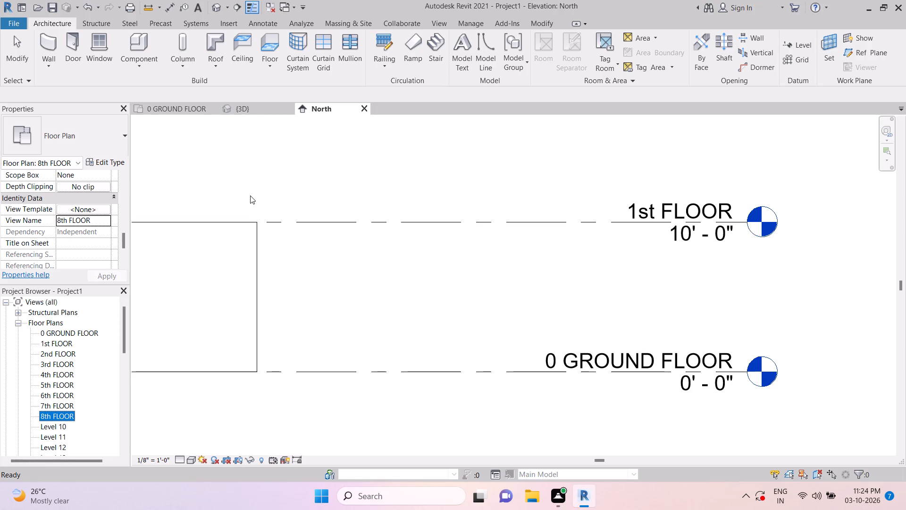
Set the View Name of the Level 10 floor plan to 9th FLOOR.
scroll(100, 295, "down", 1)
scroll(105, 346, "down", 2)
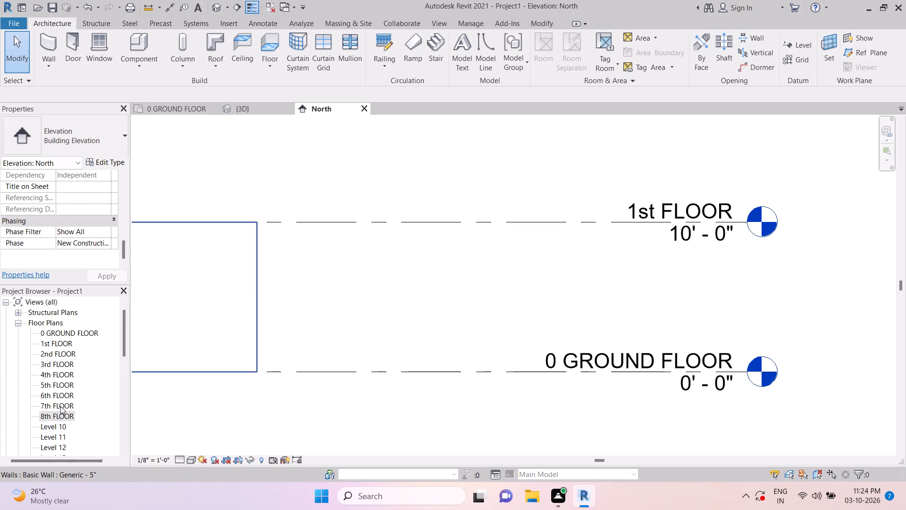
left_click(61, 406)
left_click(90, 220)
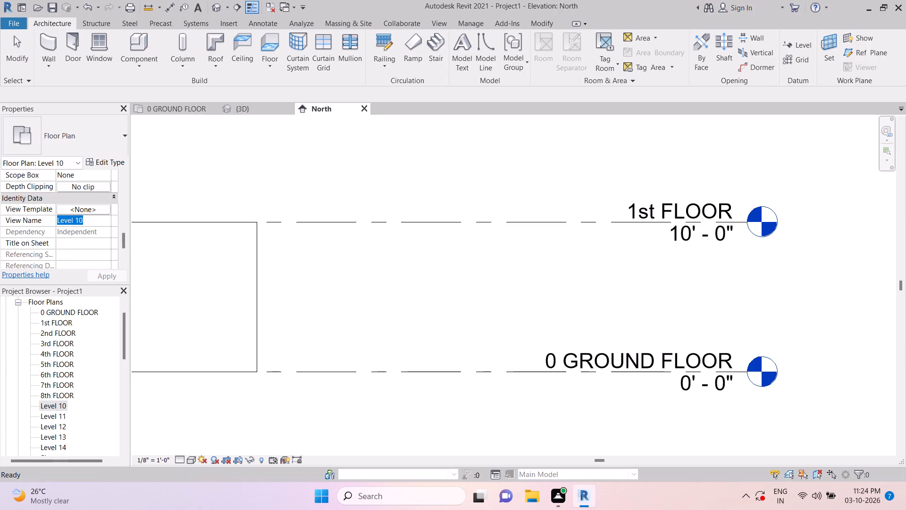
key("9")
type("th FLOOR")
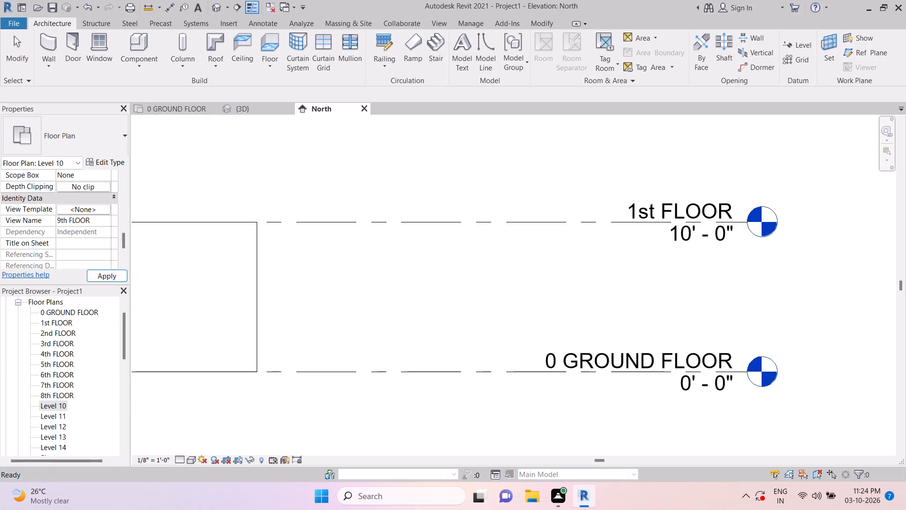
left_click(298, 170)
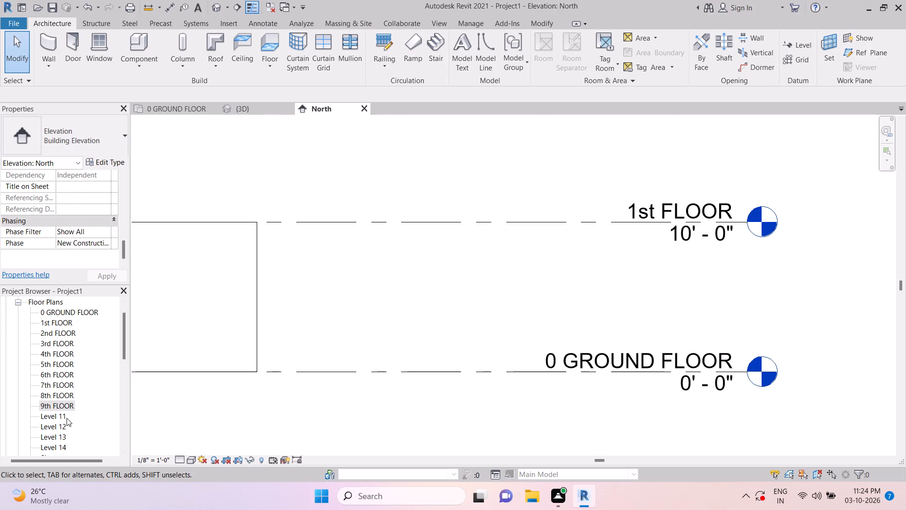
Set the View Name of the Level 11 floor plan to 10th FLOOR.
left_click(62, 416)
left_click(85, 215)
left_click(92, 223)
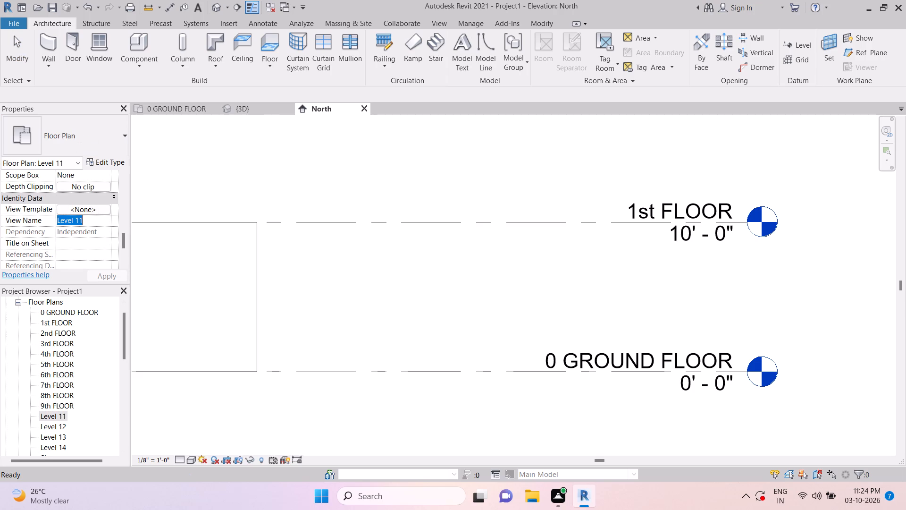
type("10th FLOOR")
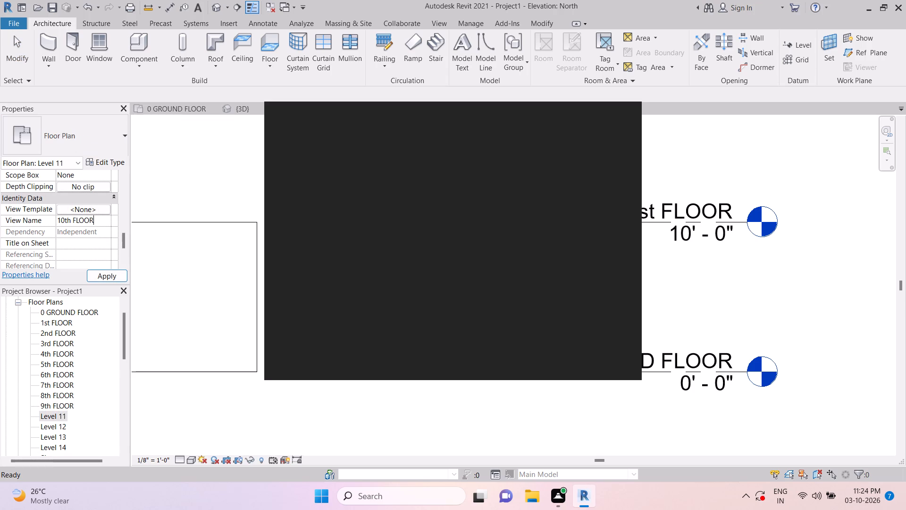
left_click(218, 184)
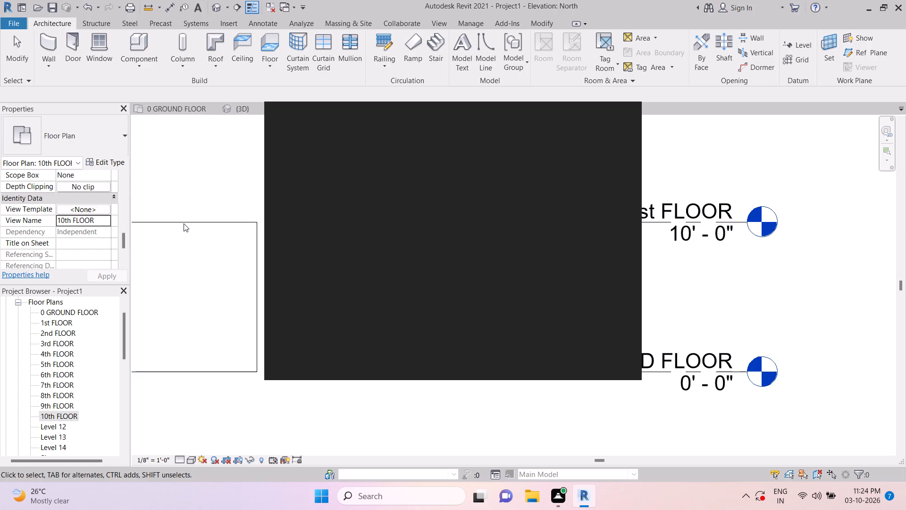
Set the View Name of the Level 12 floor plan to 11th FLOOR.
left_click(59, 425)
left_click(87, 221)
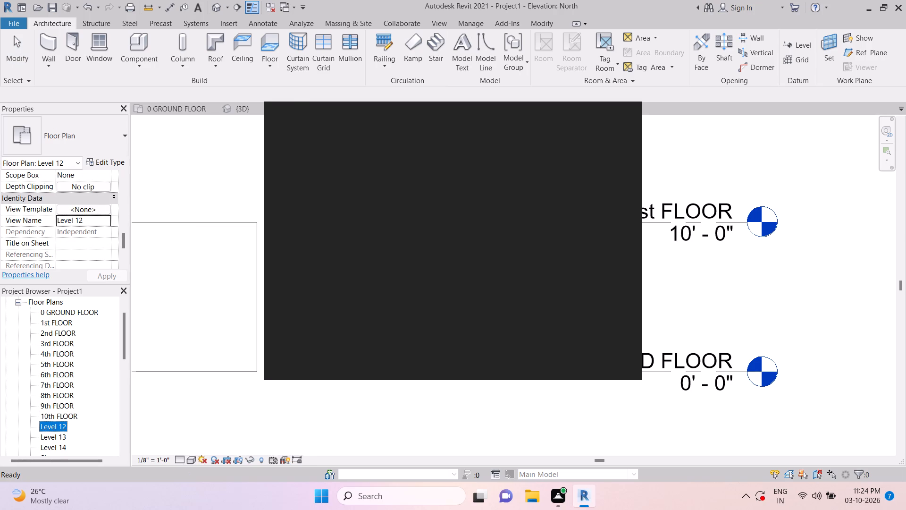
left_click_drag(87, 221, 57, 225)
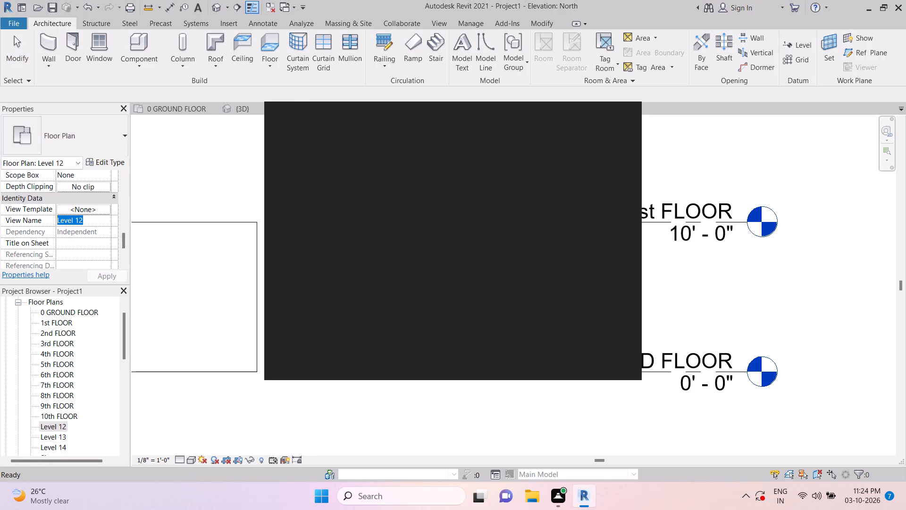
key("1")
key("1")
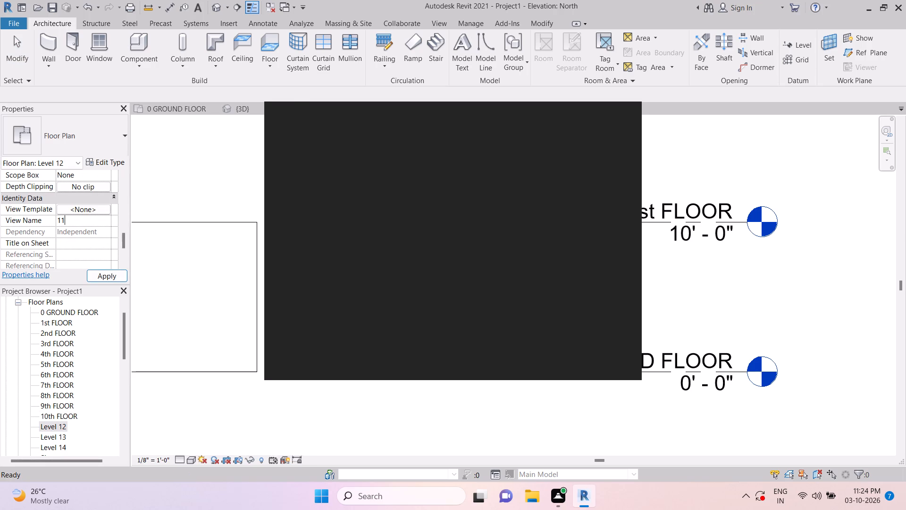
type("th FLOOR")
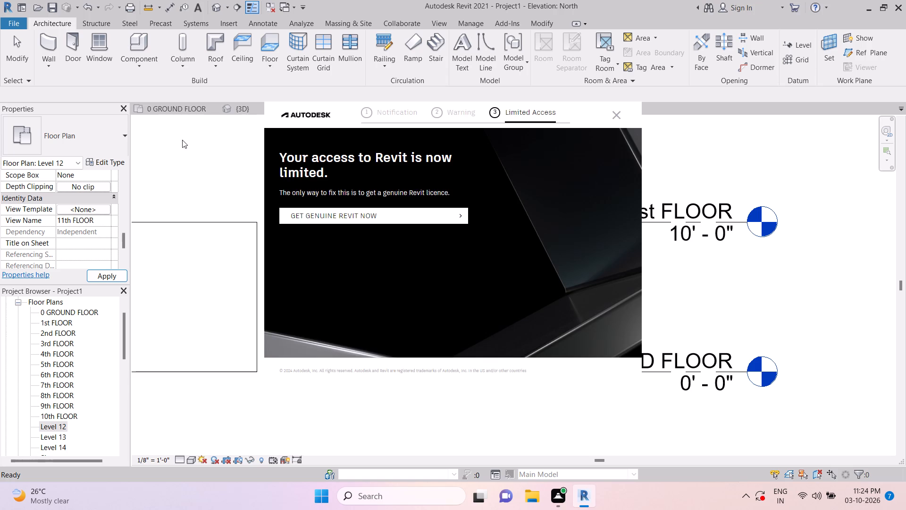
left_click(189, 161)
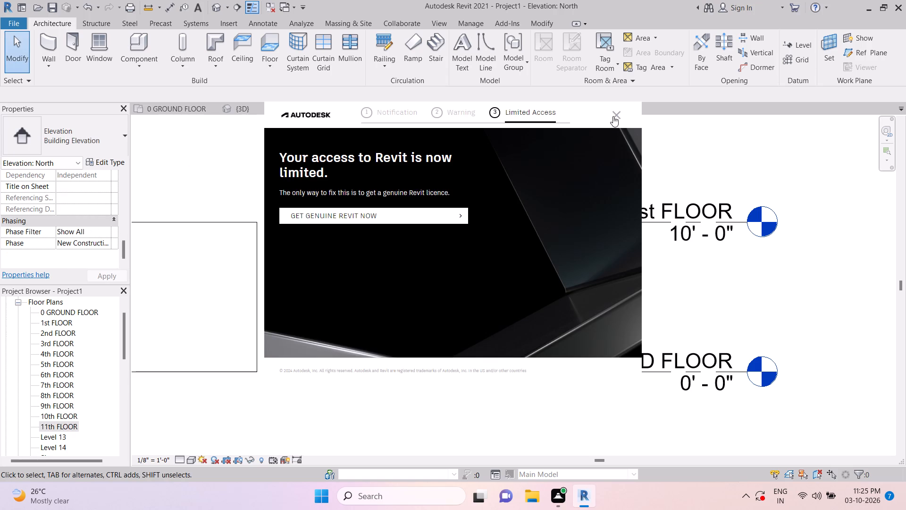
Dismiss the Autodesk limited-access notification covering the North elevation.
left_click(613, 115)
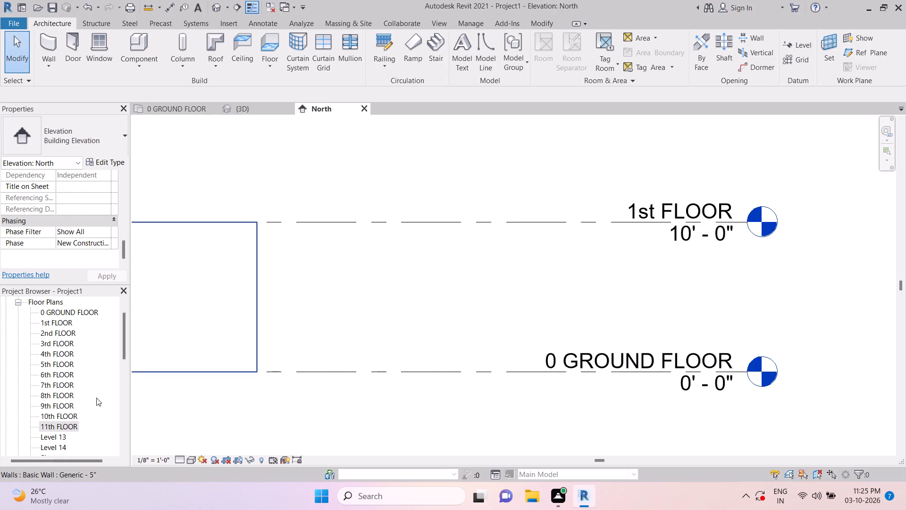
Set the View Name of the Level 13 floor plan to 12th FLOOR.
left_click(59, 435)
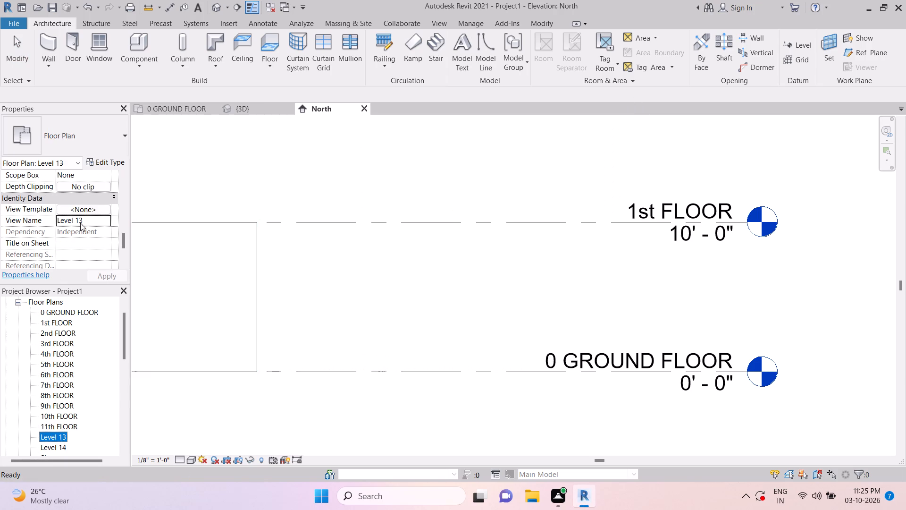
left_click(90, 221)
type("12")
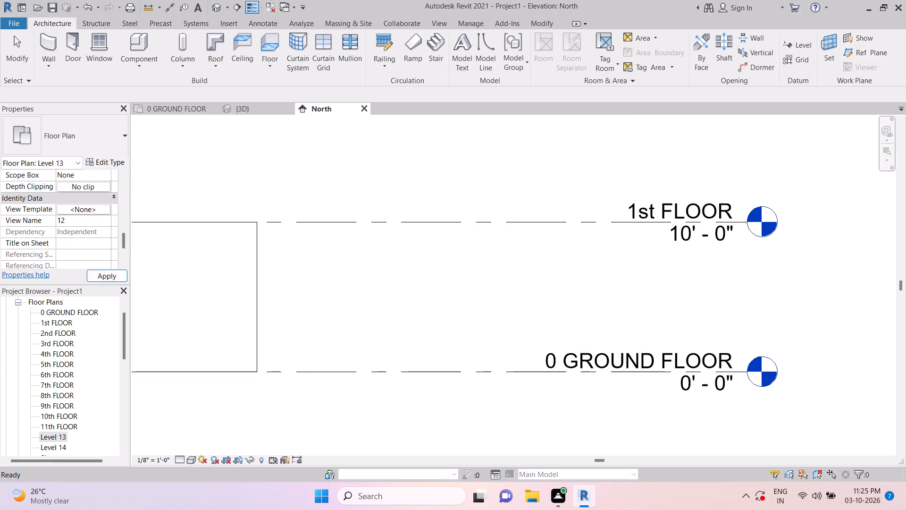
type("th FLOOR")
left_click(301, 189)
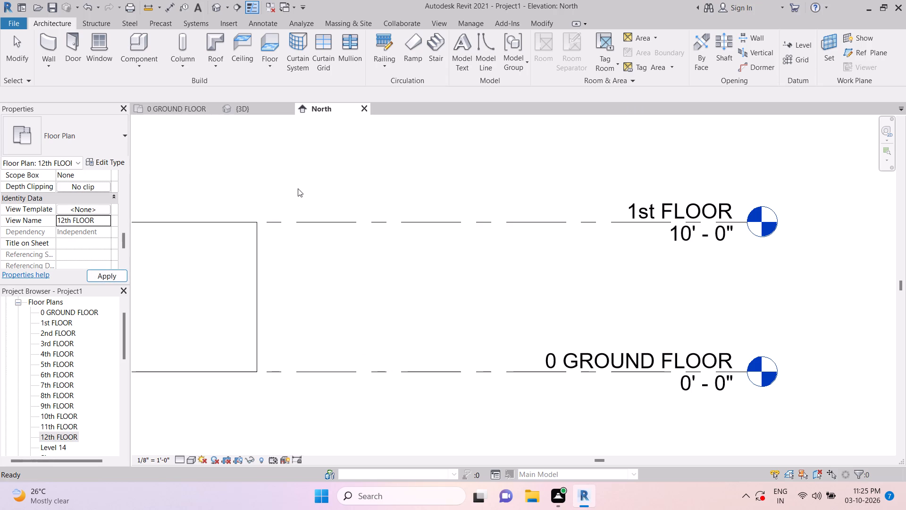
Set the View Name of the Level 14 floor plan to 13th FLOOR.
scroll(86, 345, "down", 3)
left_click(63, 416)
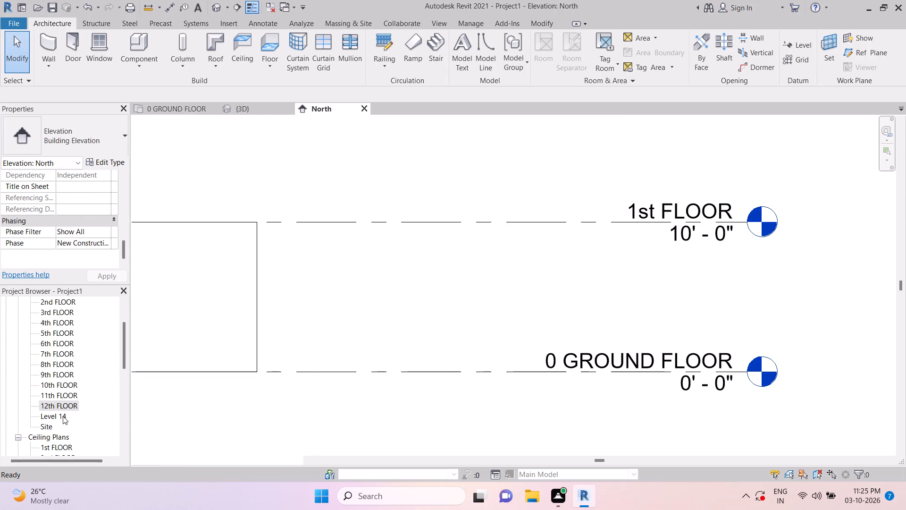
left_click(94, 217)
type("13")
type("th")
key("space")
type("floor")
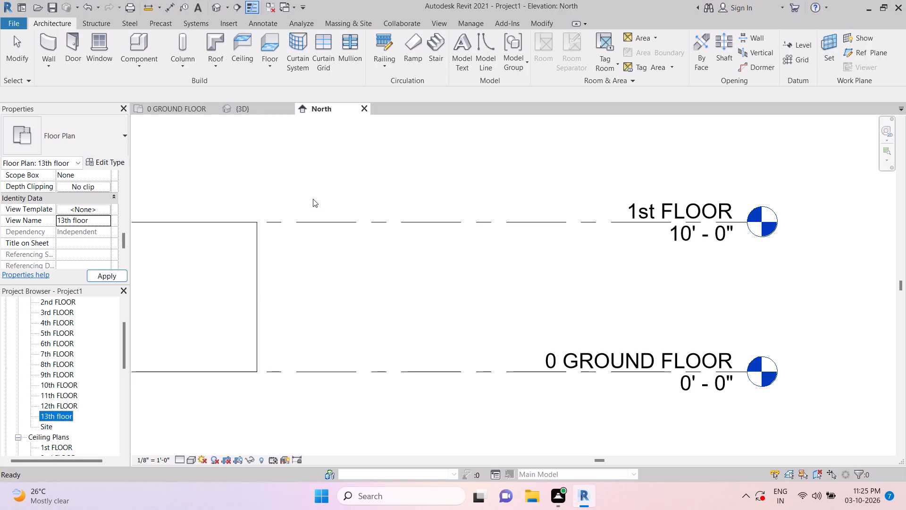
left_click(98, 221)
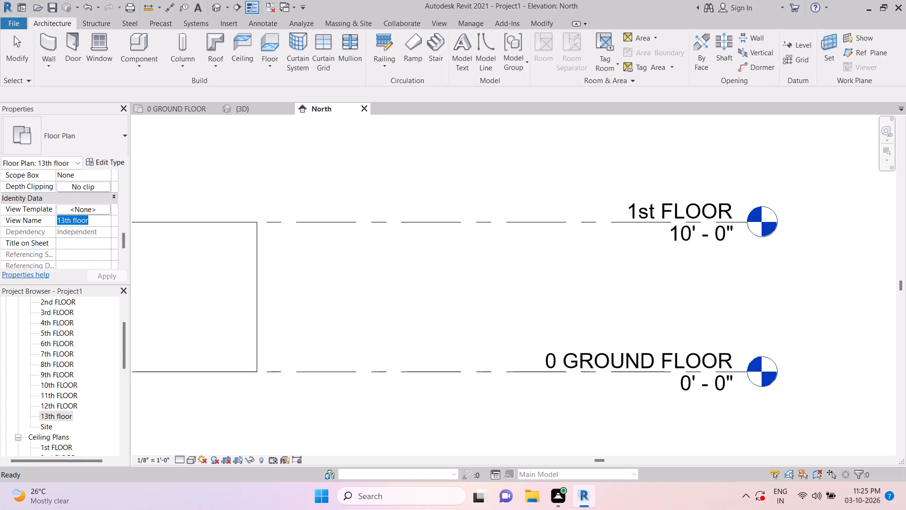
left_click(99, 221)
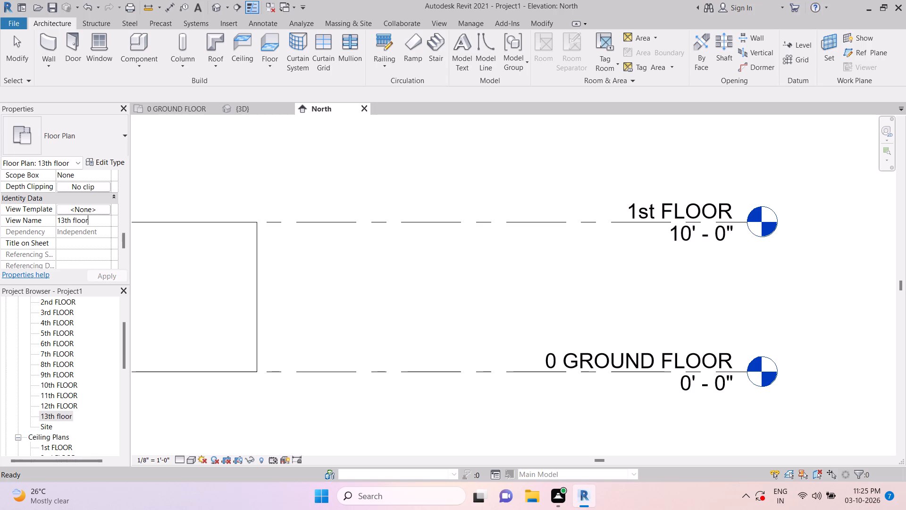
key("BackSpace")
key("BackSpace")
key("BackSpace")
key("BackSpace")
key("BackSpace")
type("FLOOR")
left_click(266, 185)
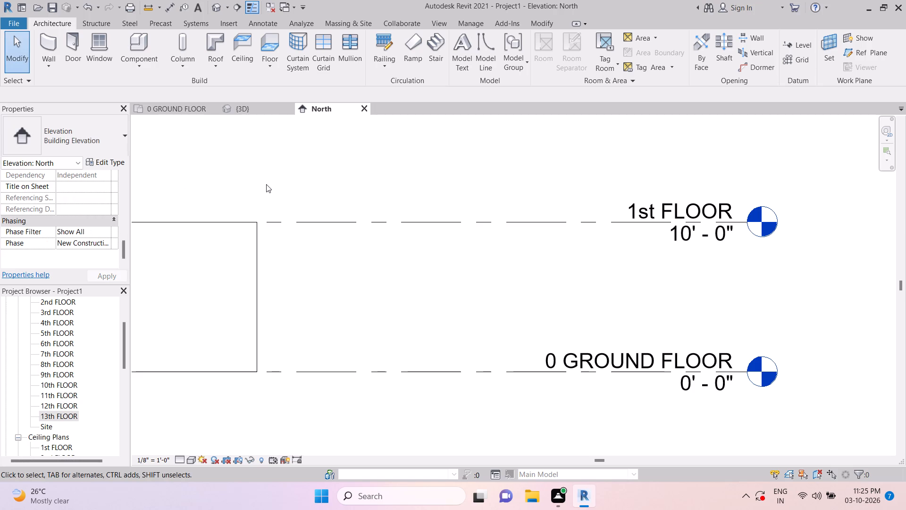
Open the 0 GROUND FLOOR floor plan view.
scroll(270, 175, "up", 1)
scroll(78, 349, "up", 6)
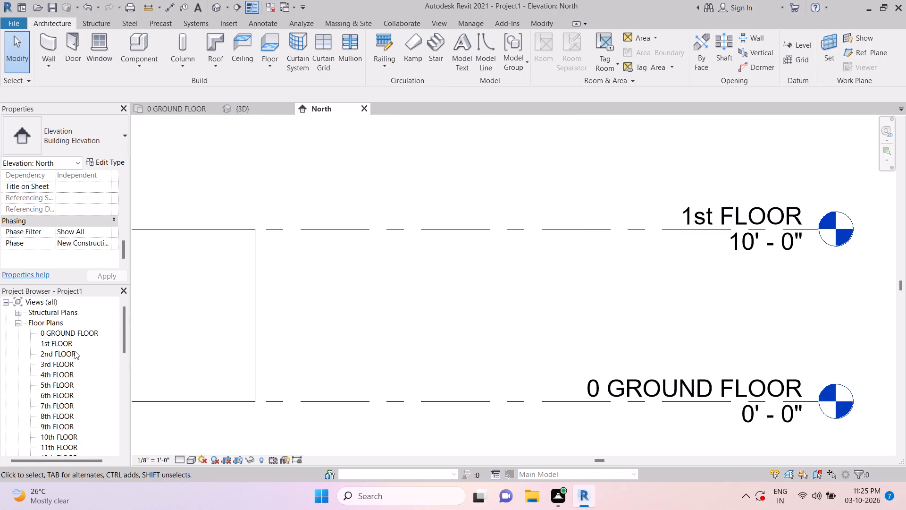
scroll(75, 351, "up", 10)
double_click(77, 331)
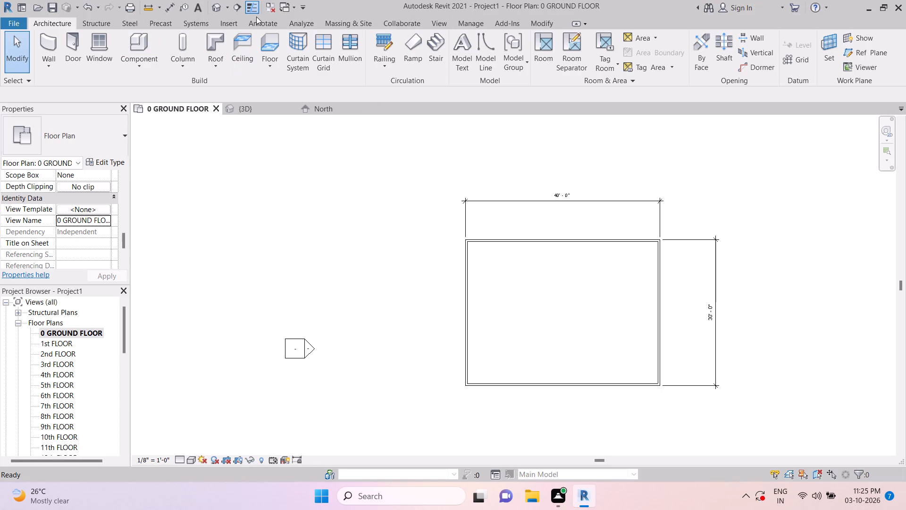
Load the column family.rfa file from the famalies folder on drive D into the project.
left_click(237, 21)
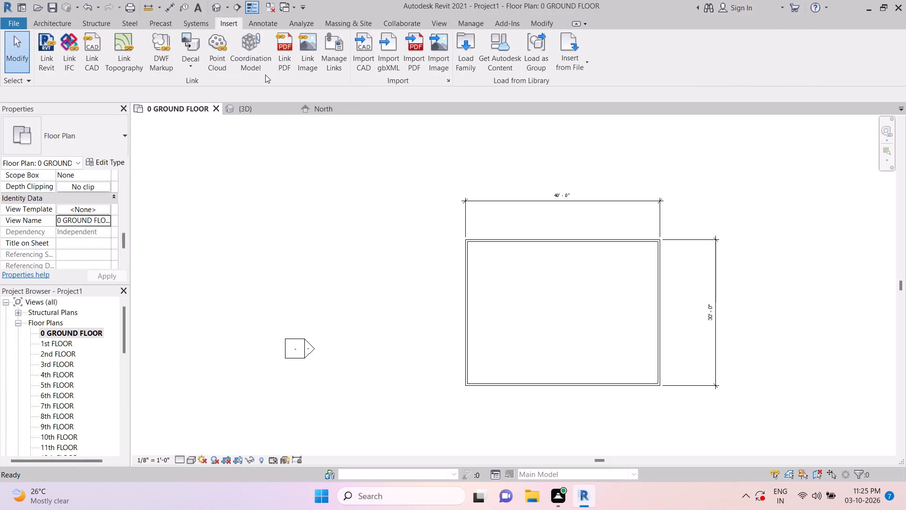
left_click(459, 51)
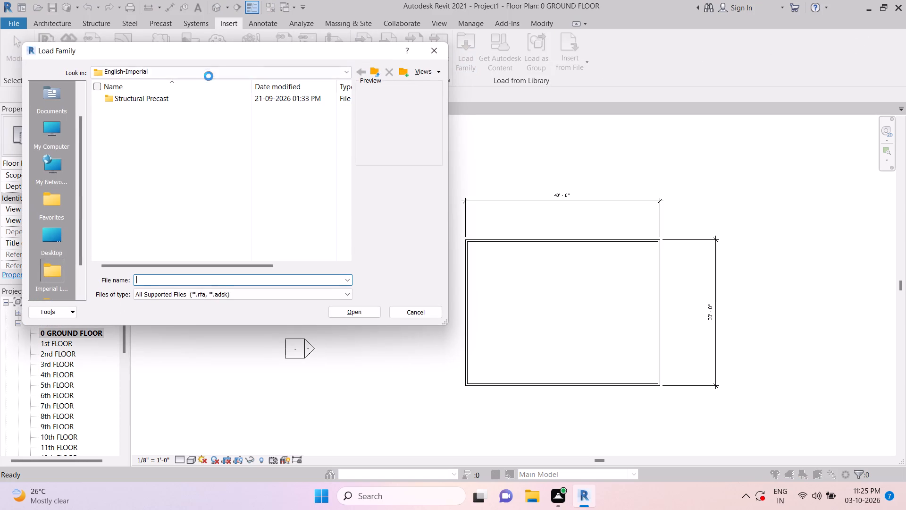
left_click(209, 76)
scroll(200, 132, "up", 3)
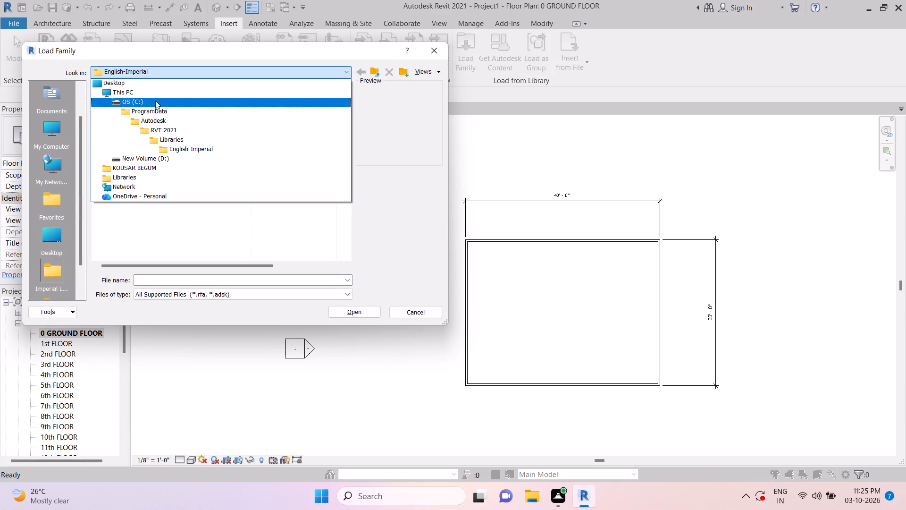
double_click(174, 163)
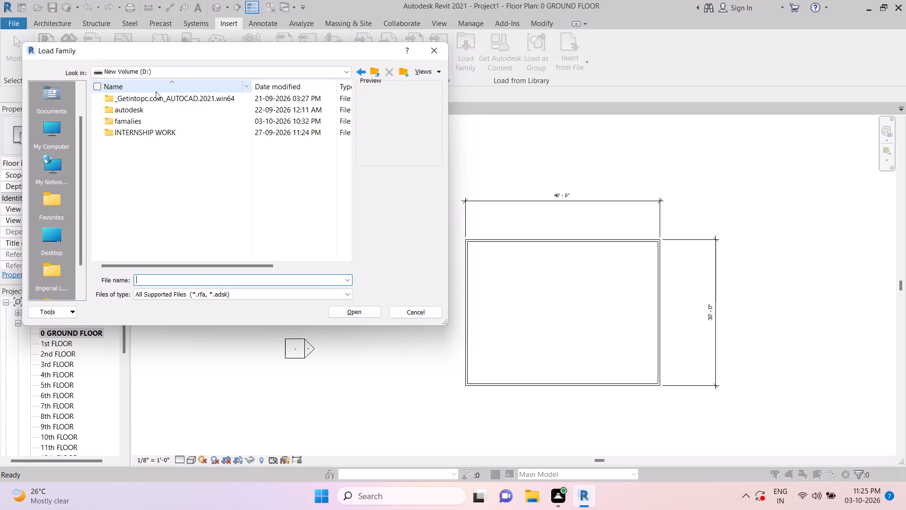
double_click(151, 118)
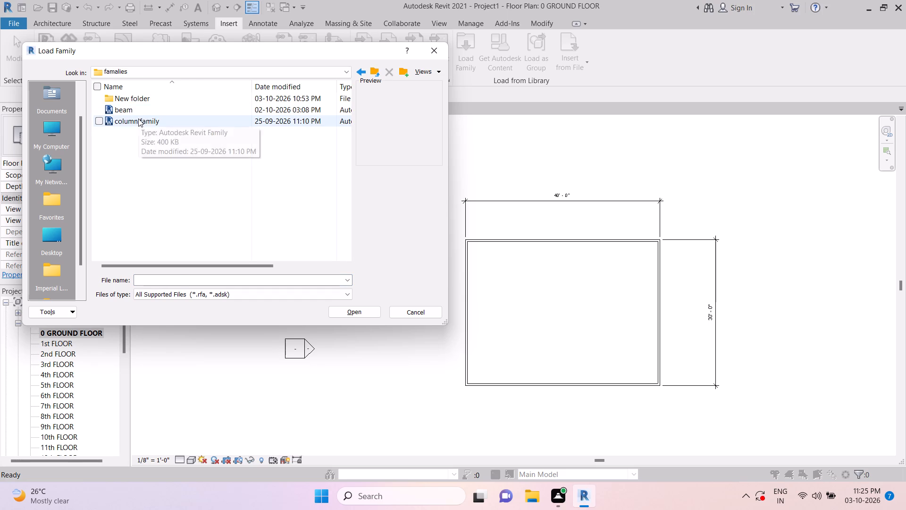
left_click(138, 119)
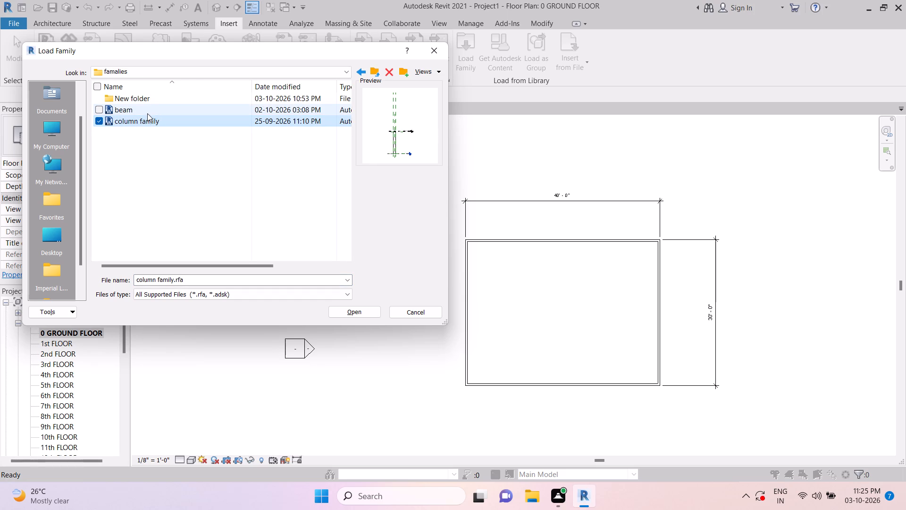
left_click(147, 113)
left_click(145, 122)
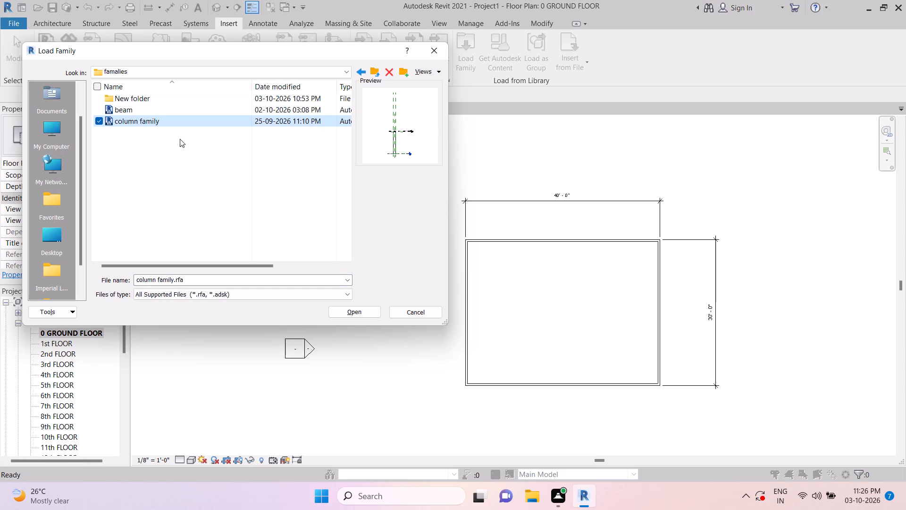
left_click(348, 316)
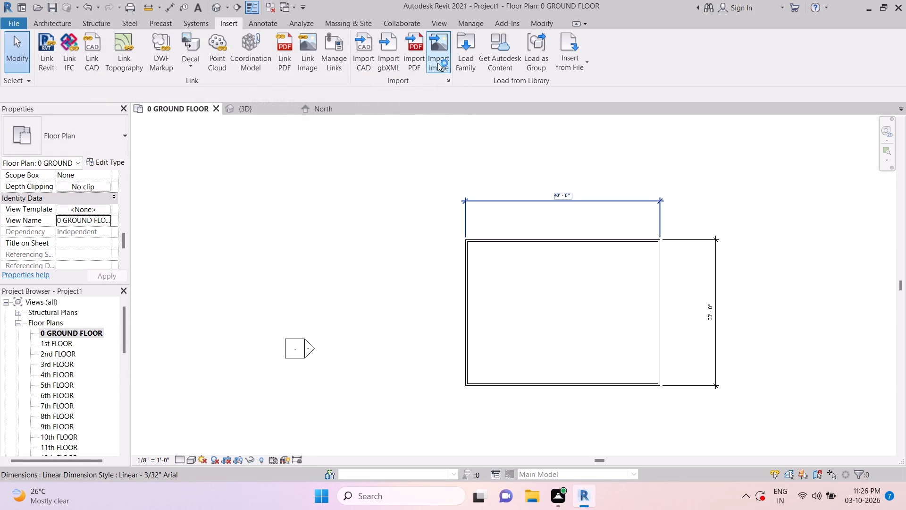
Place one architectural column family instance outside the upper-left wall corner, about 3'-6" from the left wall and 2'-6" below the top wall.
left_click(44, 25)
left_click(182, 62)
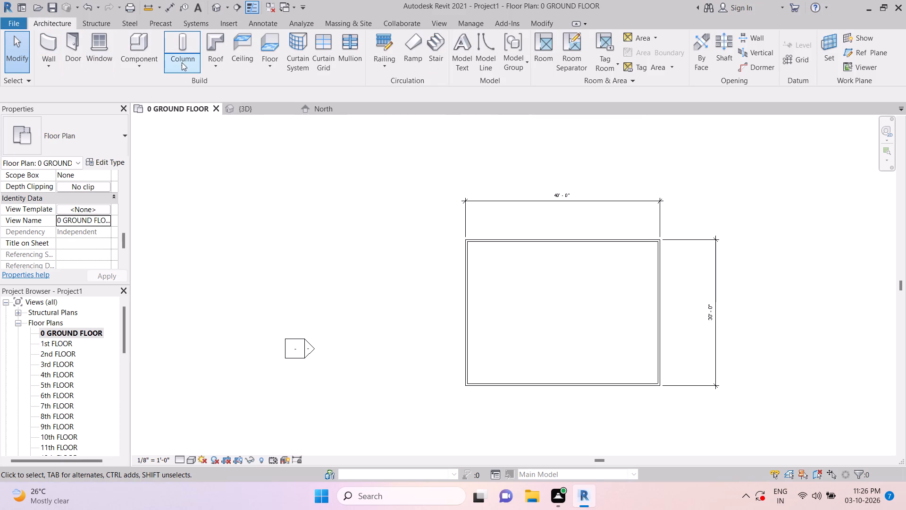
left_click(190, 102)
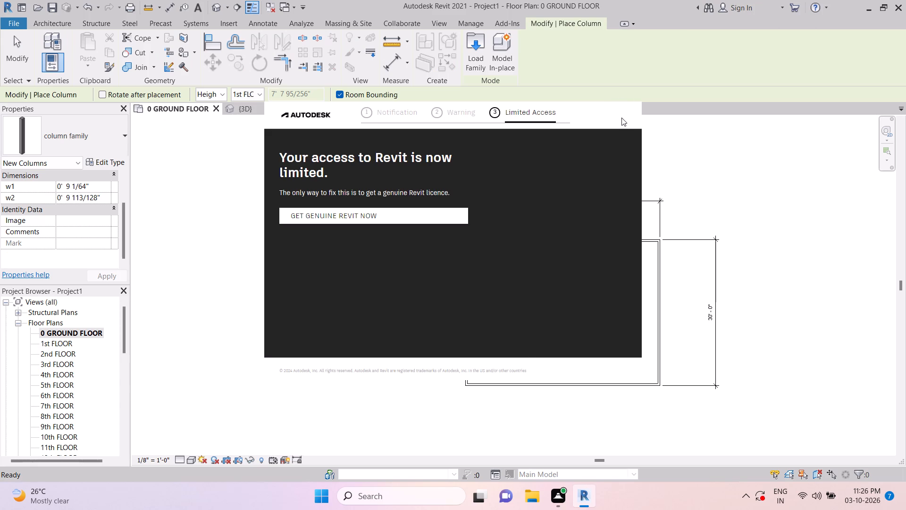
left_click(621, 115)
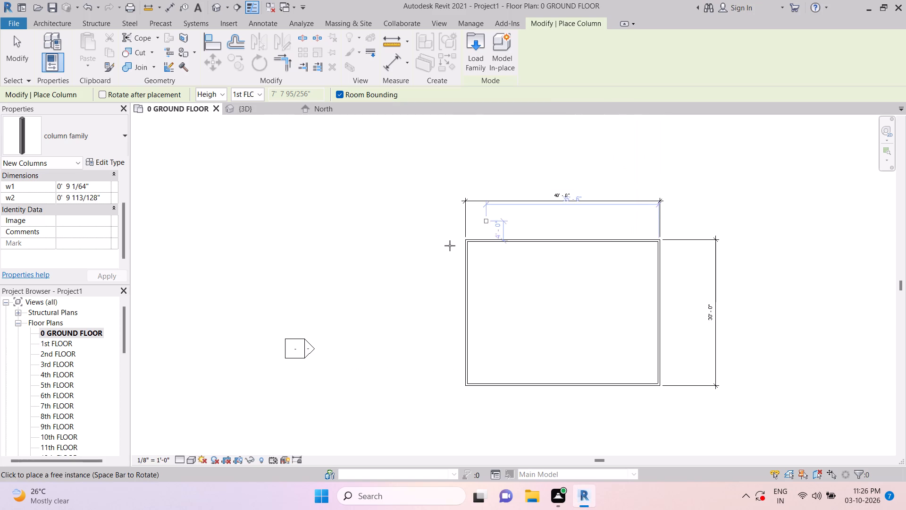
left_click(449, 254)
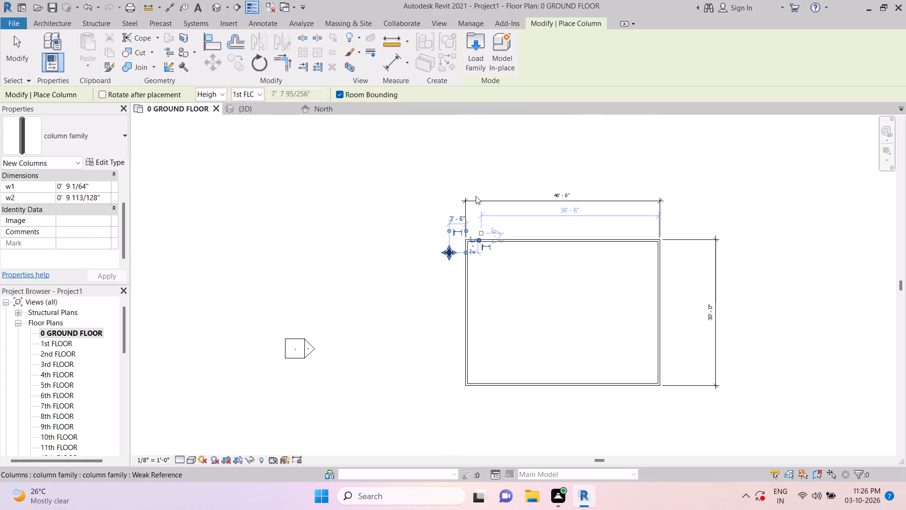
key("Escape")
key("Escape")
key("Escape")
key("Escape")
key("Escape")
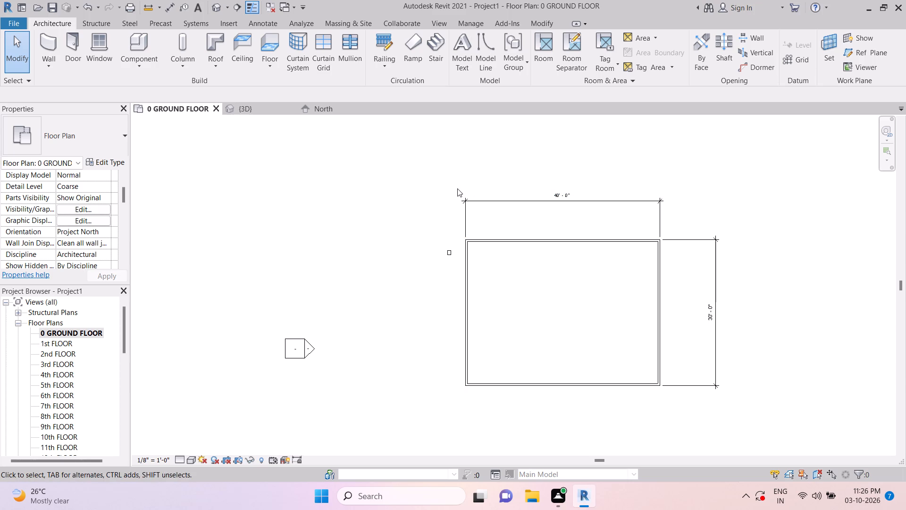
Draw a short horizontal reference plane between the column and the left wall, slightly above the column.
scroll(463, 264, "up", 5)
middle_click_drag(614, 258, 442, 268)
key("Escape")
key("Escape")
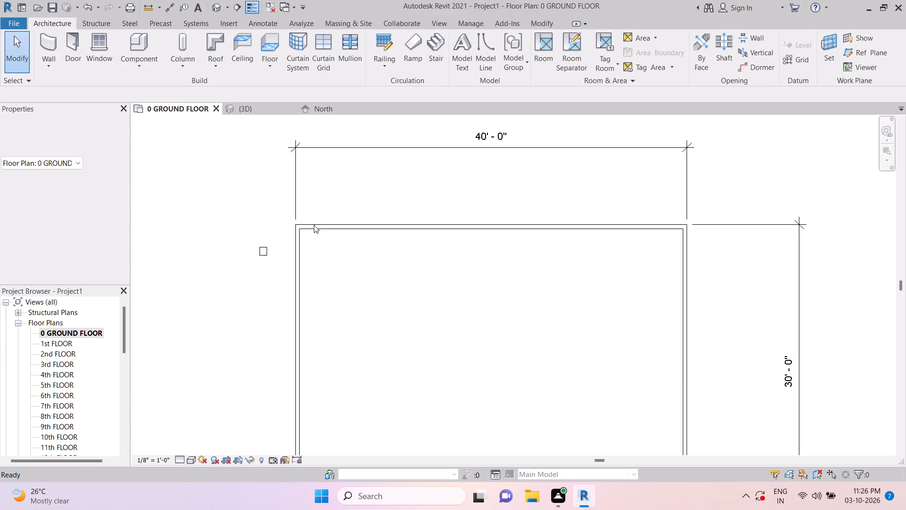
scroll(260, 246, "up", 10)
key("Escape")
key("Escape")
key("Escape")
type("RP")
left_click(296, 208)
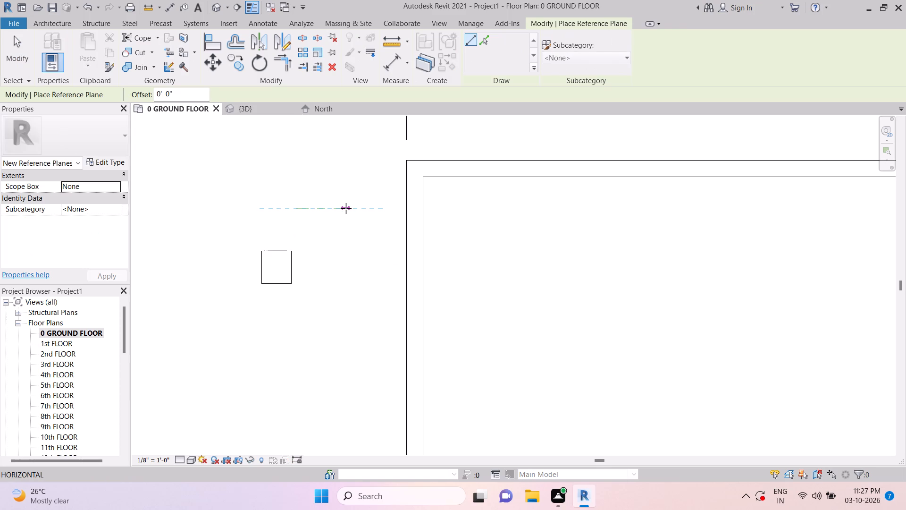
left_click(346, 208)
key("Escape")
key("Escape")
key("Escape")
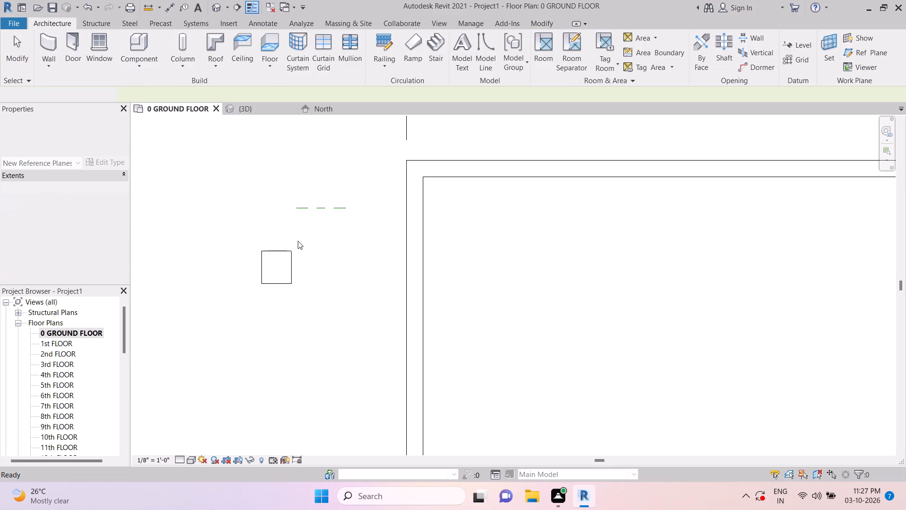
Move the column about 1'-11" horizontally away from the left wall.
left_click(286, 258)
key("Escape")
left_click(292, 255)
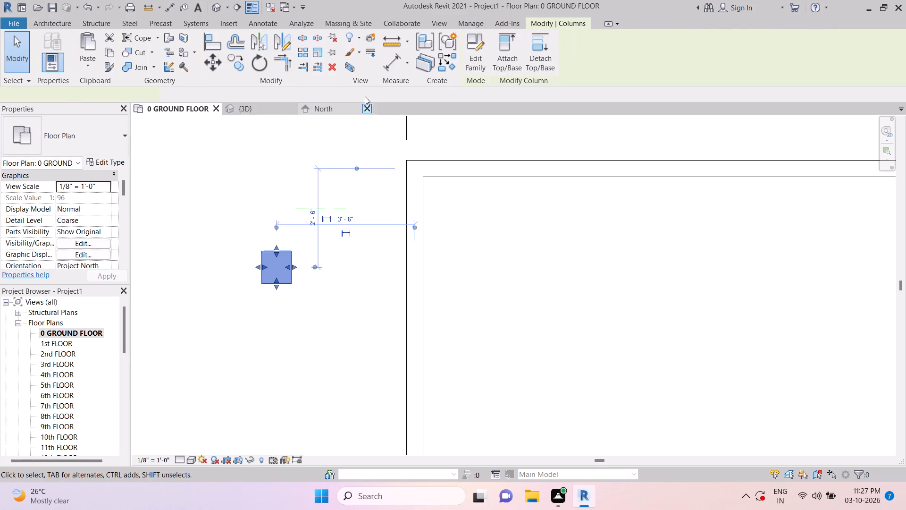
left_click(207, 55)
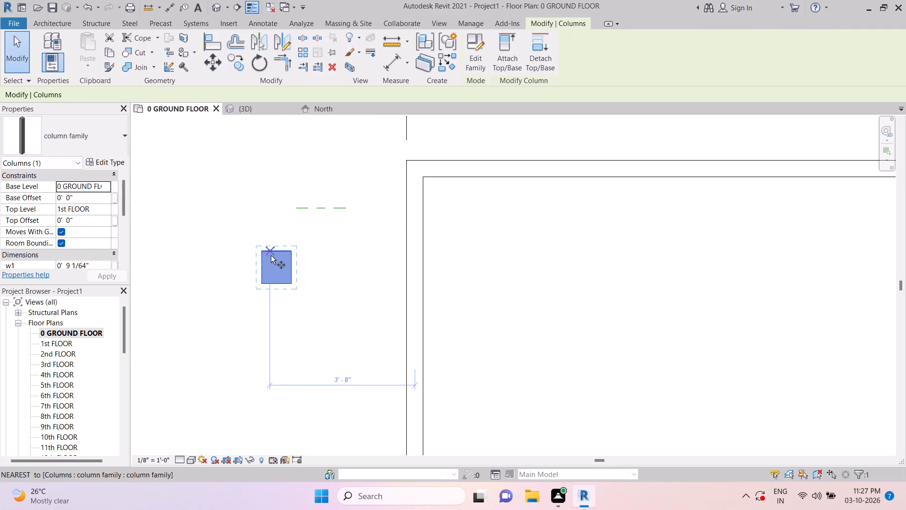
left_click(276, 265)
left_click(201, 265)
key("Escape")
key("Escape")
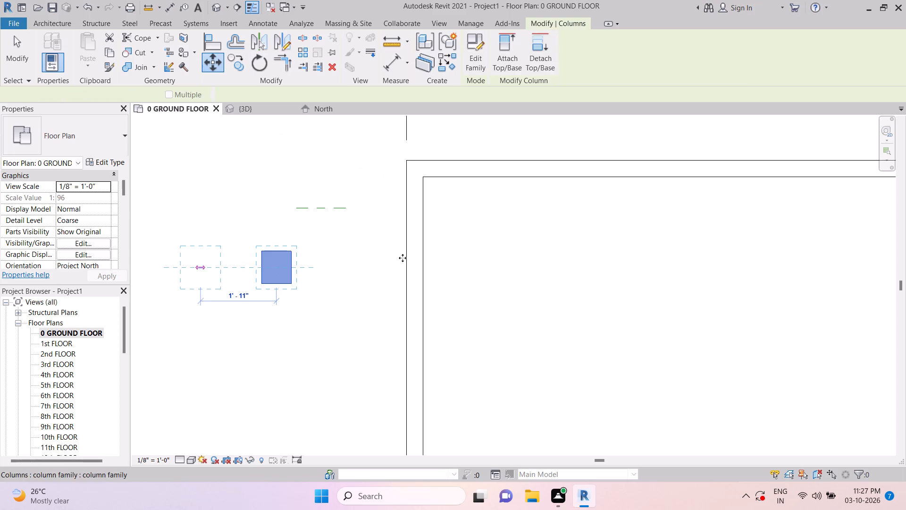
key("Escape")
key("Escape")
key("Escape")
Draw a second short horizontal reference plane directly below the first, level with the column's top edge.
type("RP")
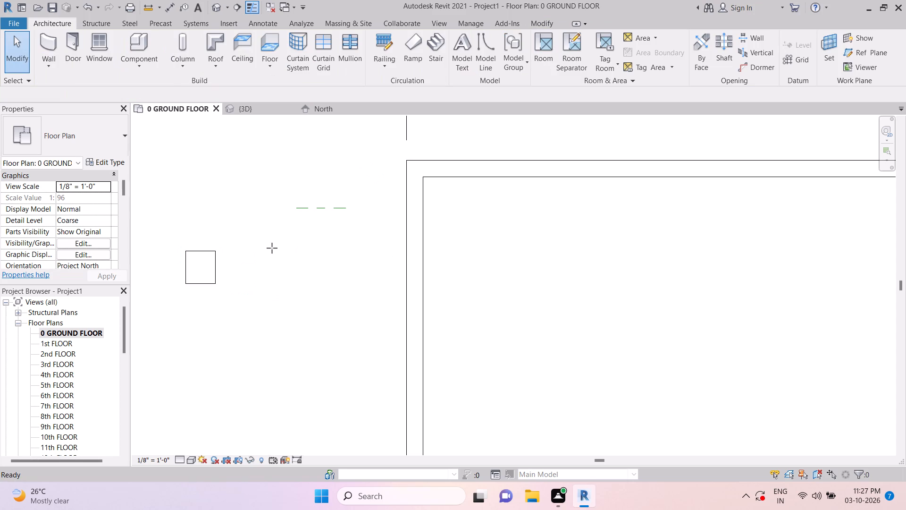
left_click(292, 251)
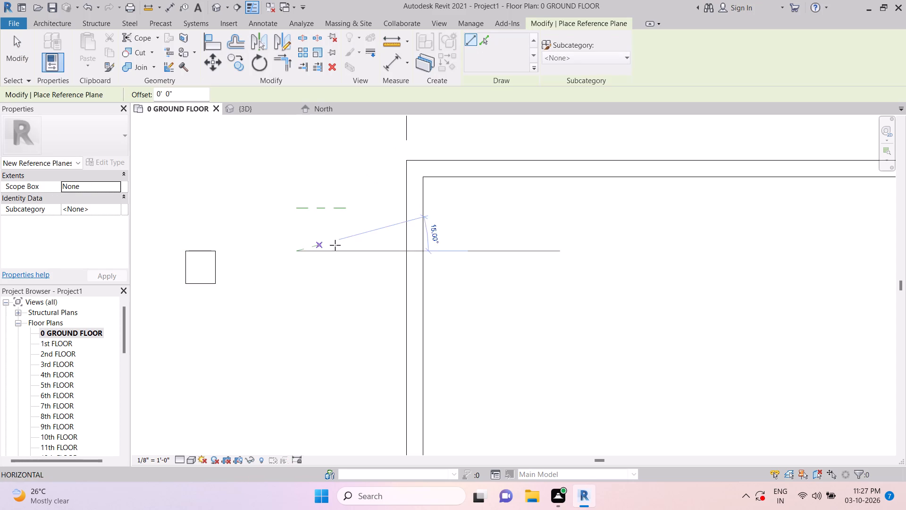
left_click(343, 250)
key("Escape")
key("Escape")
key("Escape")
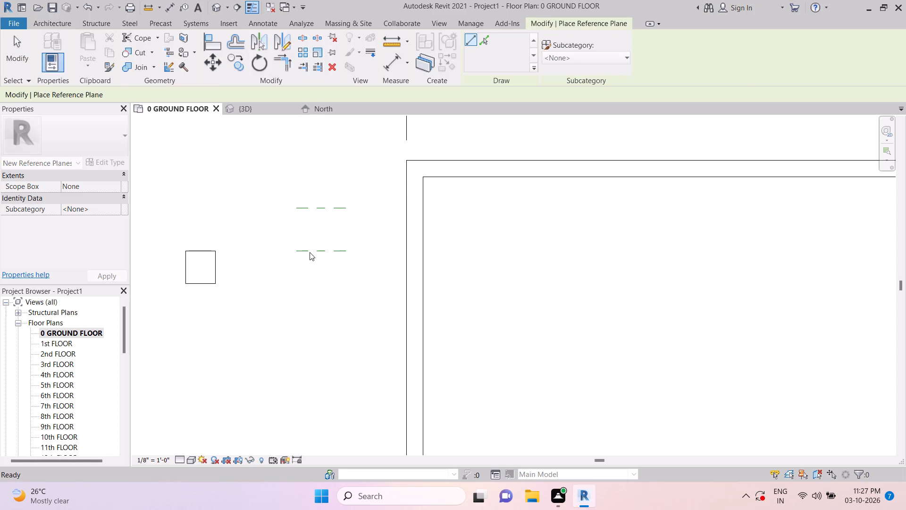
key("Escape")
key("Escape")
Draw two short vertical reference planes crossing both ends of the horizontal pair to frame a small square.
key("r")
key("p")
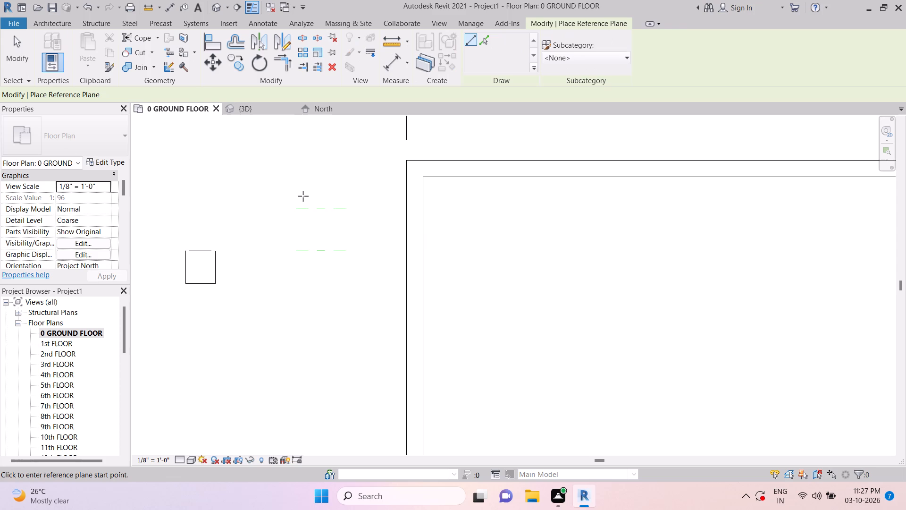
left_click(303, 195)
left_click(300, 268)
key("Escape")
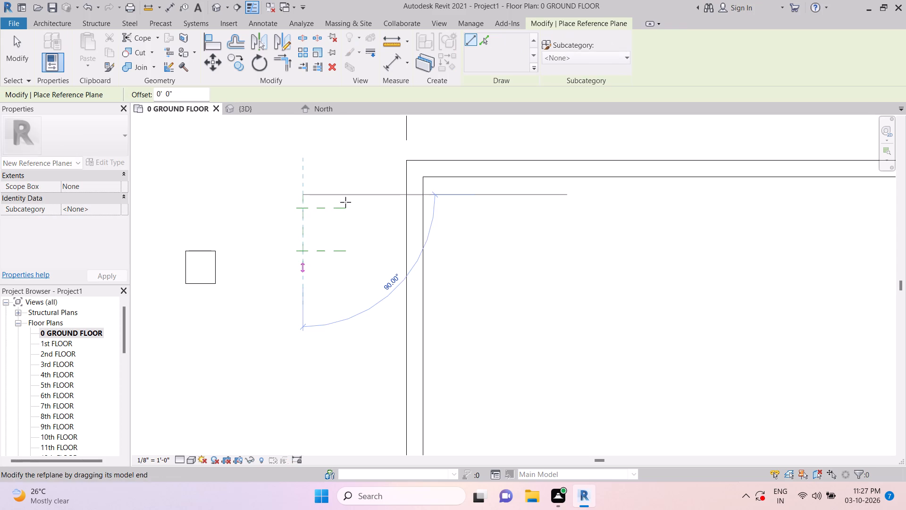
left_click(348, 195)
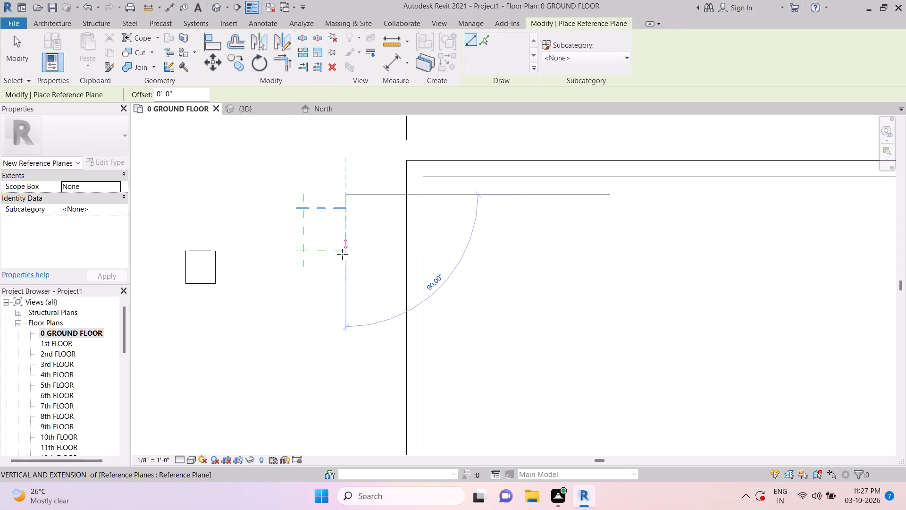
left_click(341, 266)
key("Escape")
key("Escape")
key("Escape")
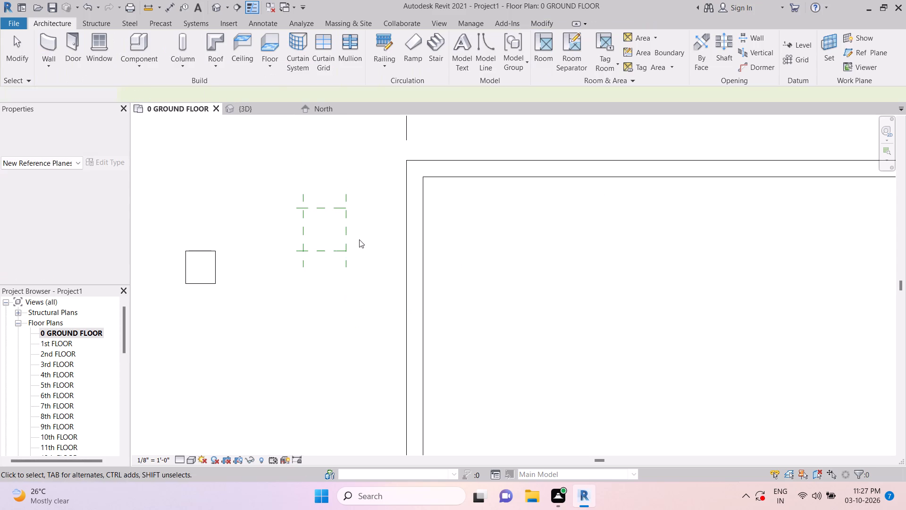
key("Escape")
Add aligned dimensions between the two vertical reference planes and between the two horizontal ones, placed outside the small square.
key("d")
key("i")
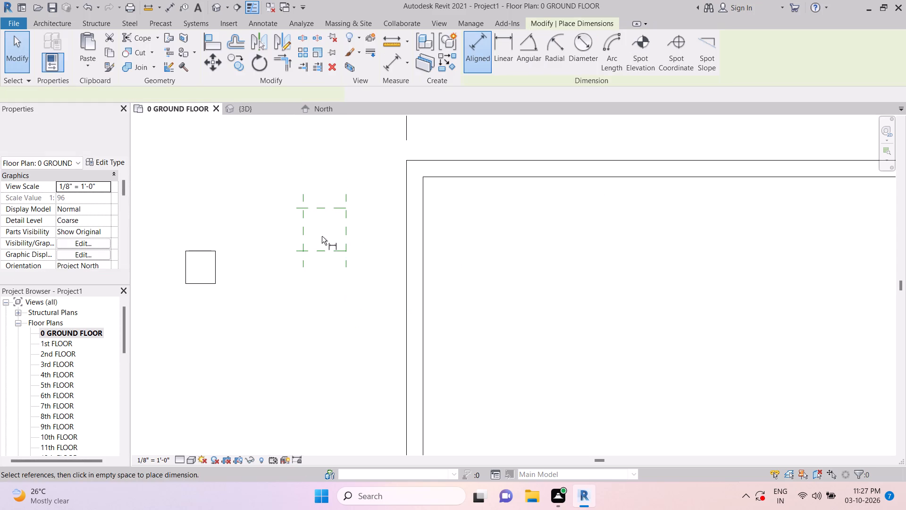
left_click(306, 229)
left_click(344, 228)
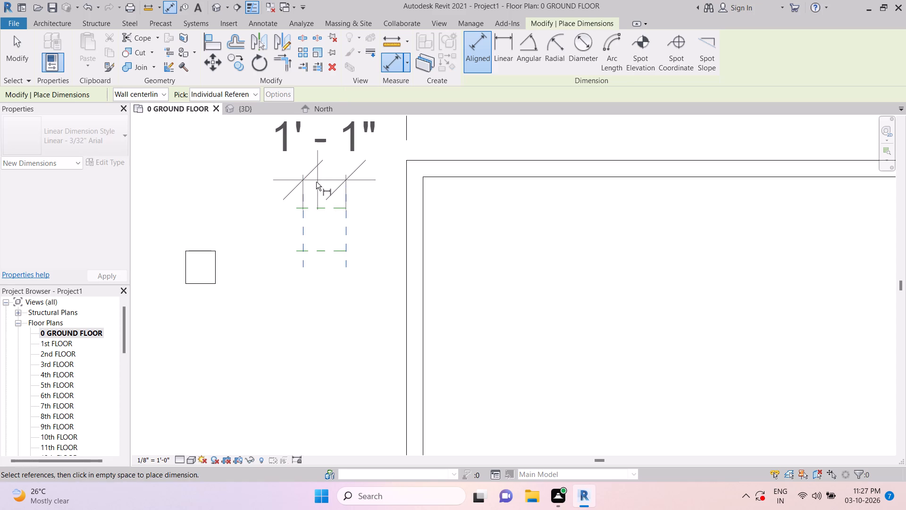
left_click(274, 177)
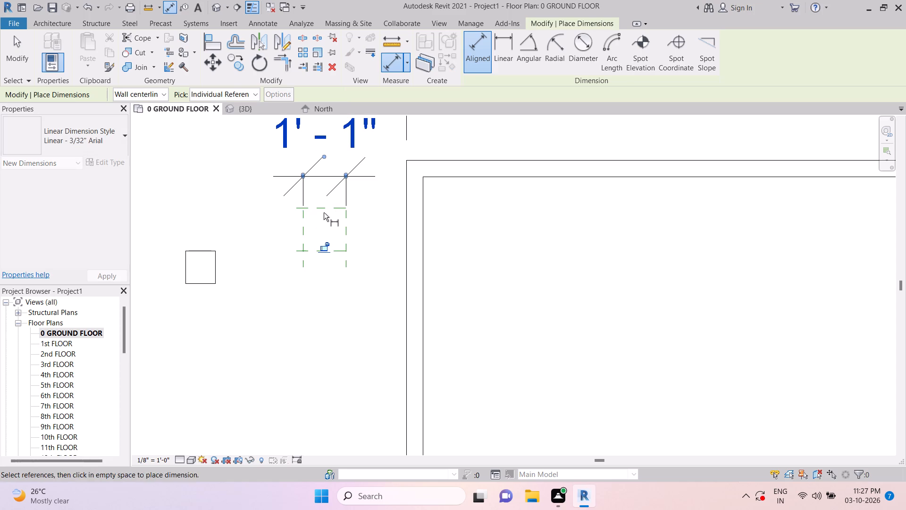
left_click(323, 212)
left_click(322, 248)
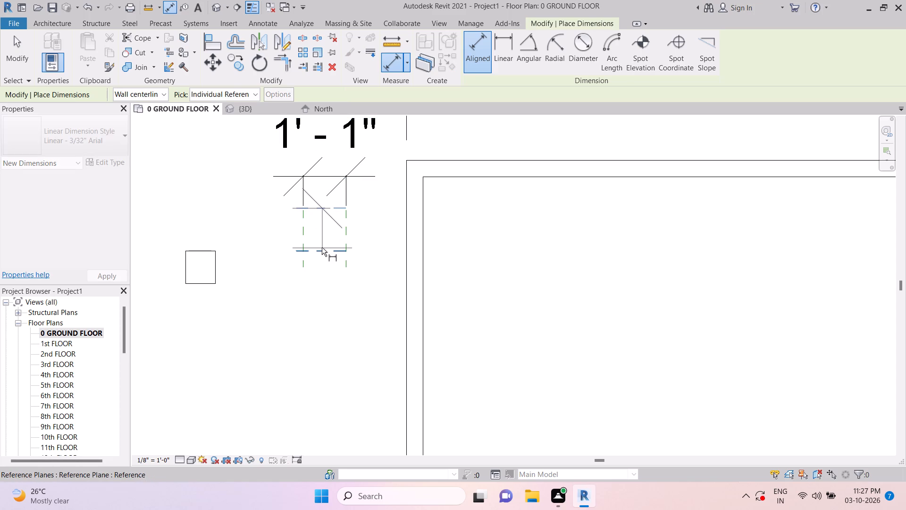
left_click(277, 279)
key("Escape")
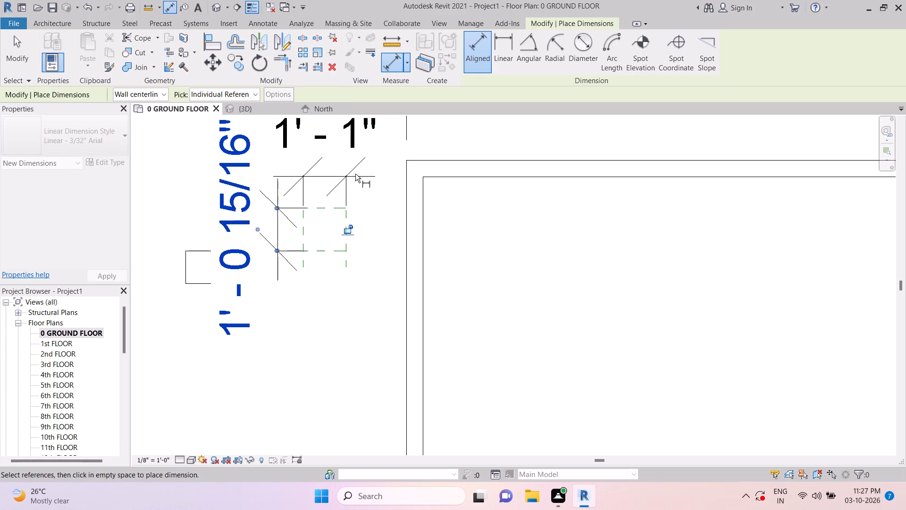
key("Escape")
key("Escape")
Set the spacing of the vertical reference planes to 15" by moving the one nearer the wall, and dismiss the notification card.
left_click(348, 216)
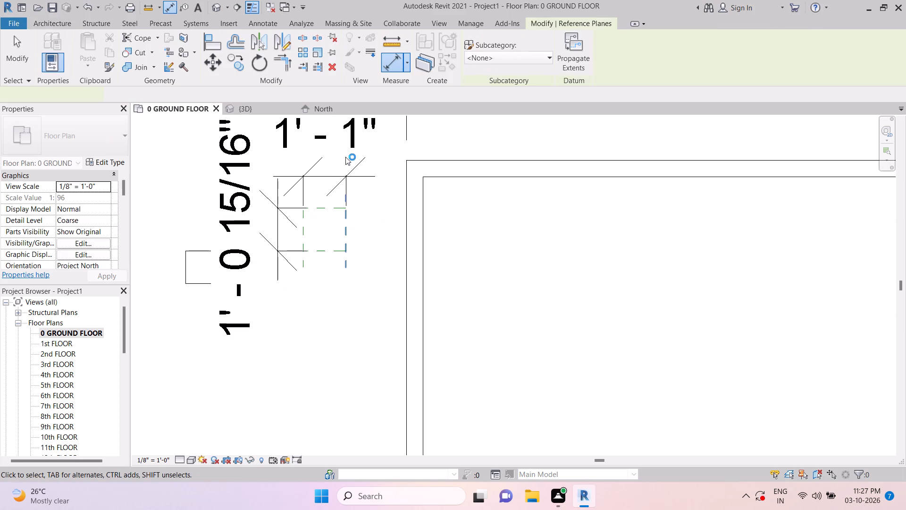
left_click(327, 151)
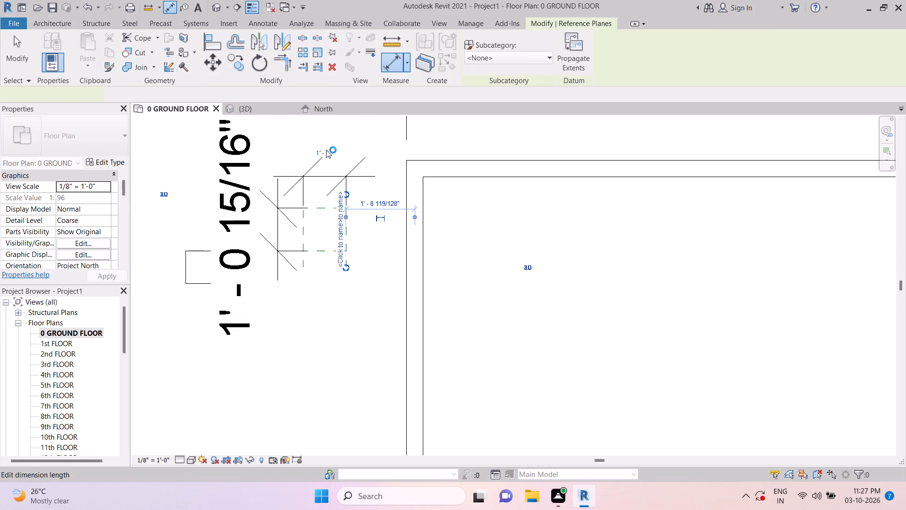
type("15")
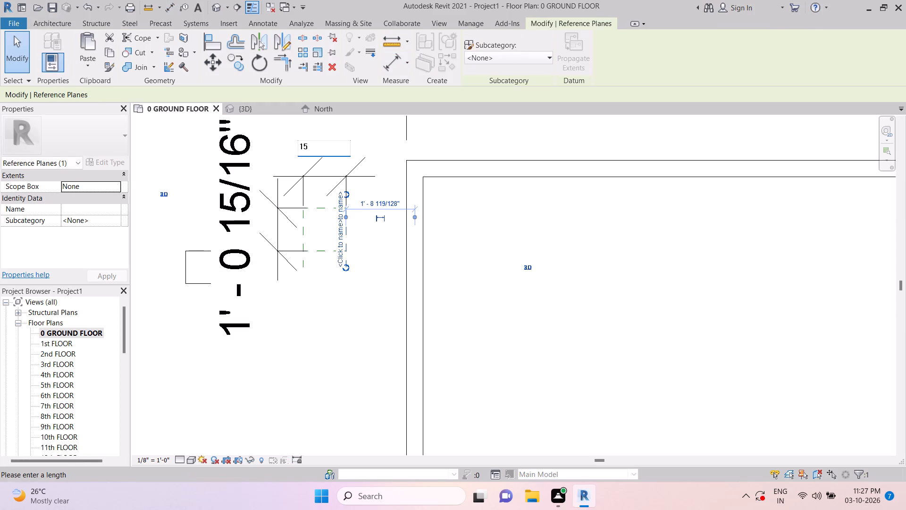
key("shift+quotedbl")
key("Return")
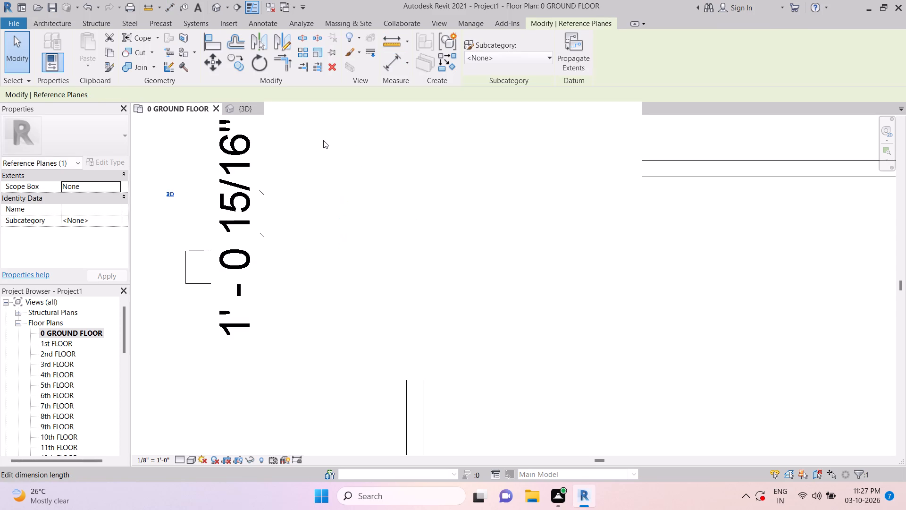
scroll(324, 141, "up", 1)
key("Escape")
key("Escape")
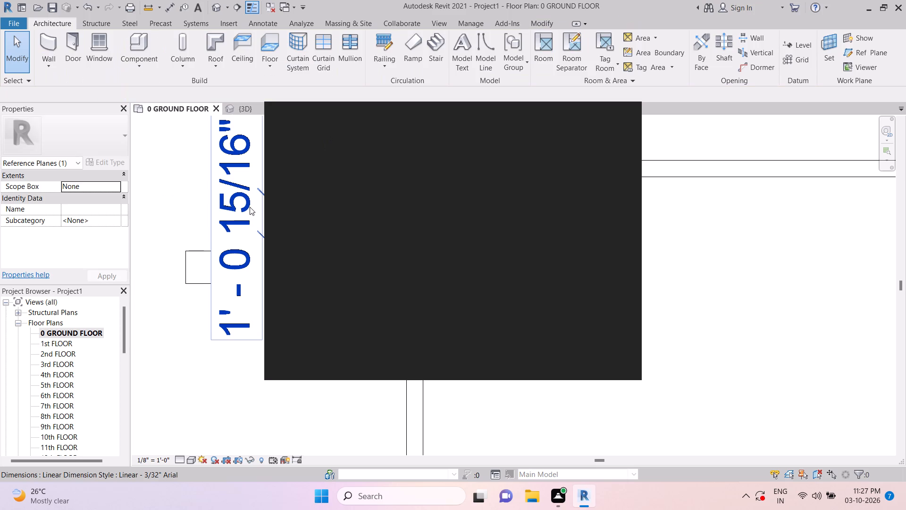
key("Escape")
key("Escape")
key("Escape")
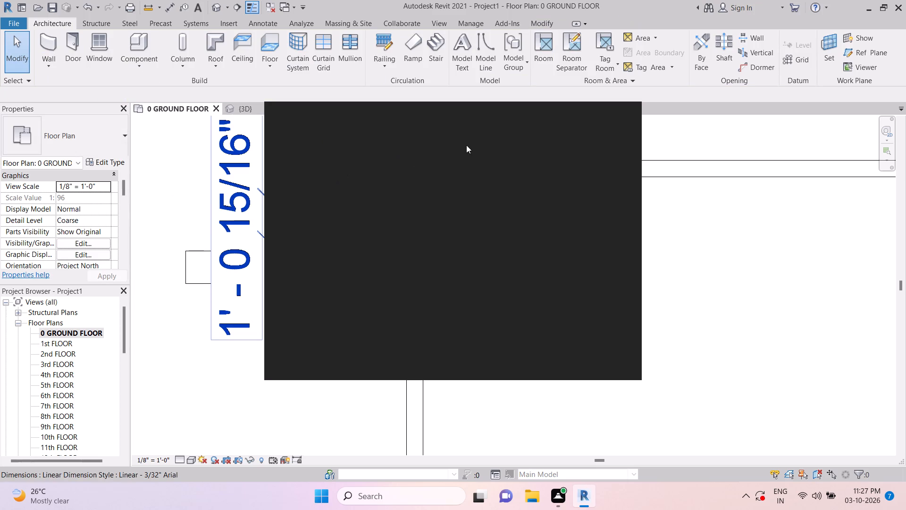
left_click(626, 108)
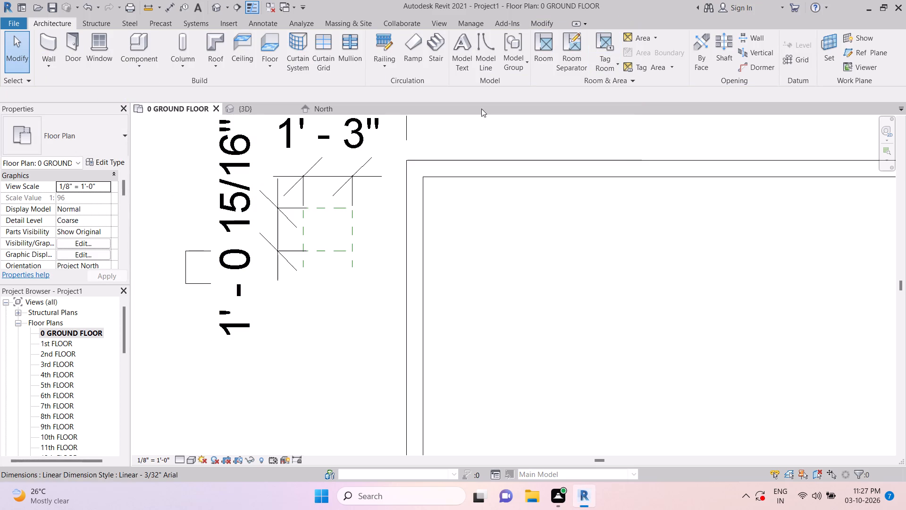
key("Escape")
key("Escape")
key("Escape")
key("Escape")
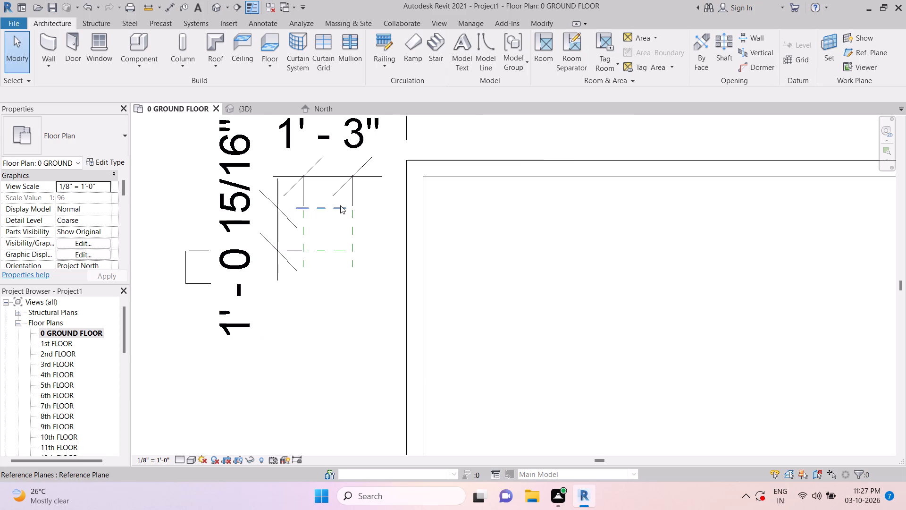
Set the spacing of the horizontal reference planes to 15" by moving the upper one.
left_click(336, 207)
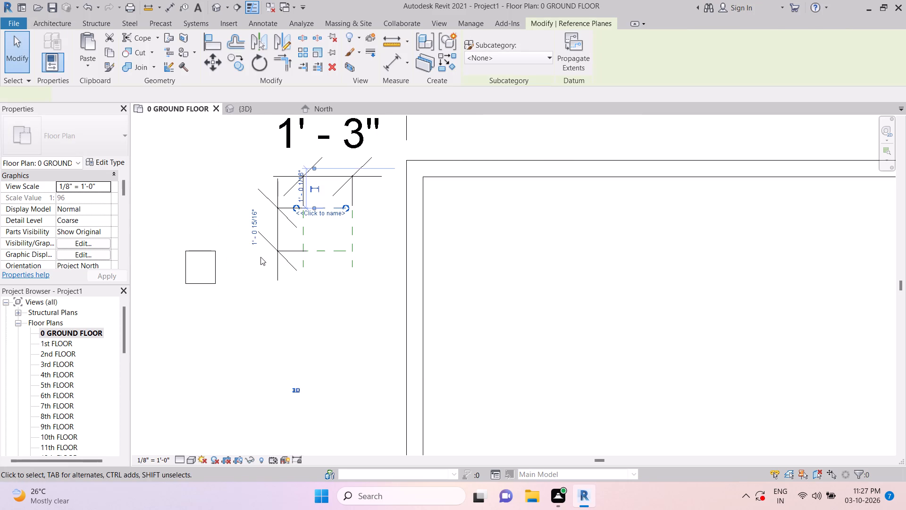
left_click(255, 231)
type("15\"")
key("Return")
key("Escape")
key("Escape")
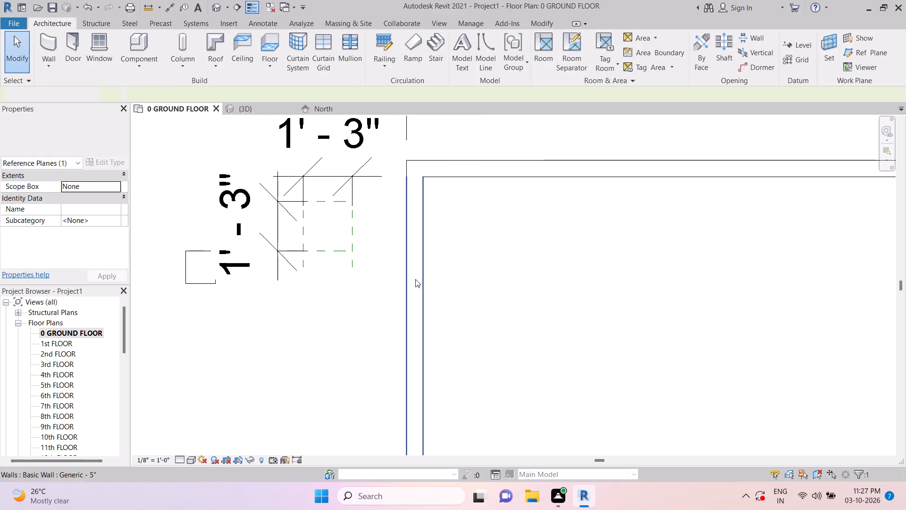
key("Escape")
key("Escape")
Delete the two dimensions placed on the reference-plane square.
left_click(340, 163)
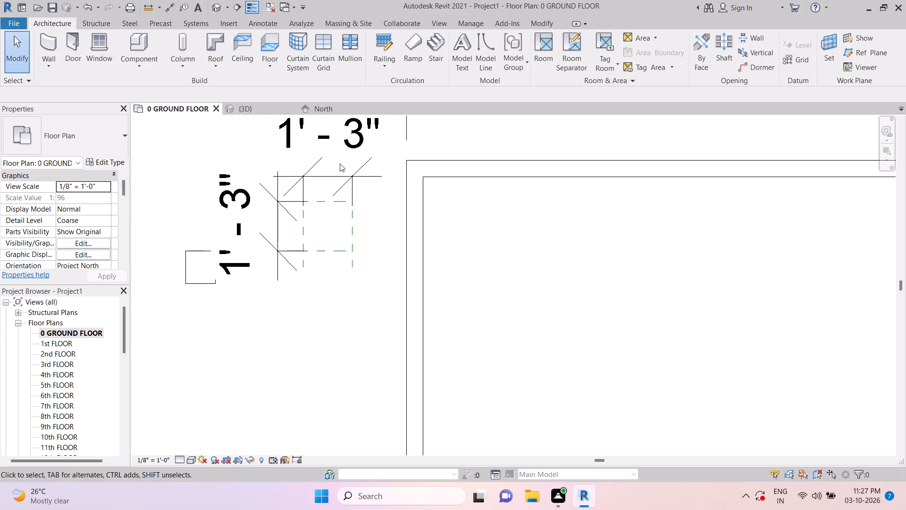
key("Delete")
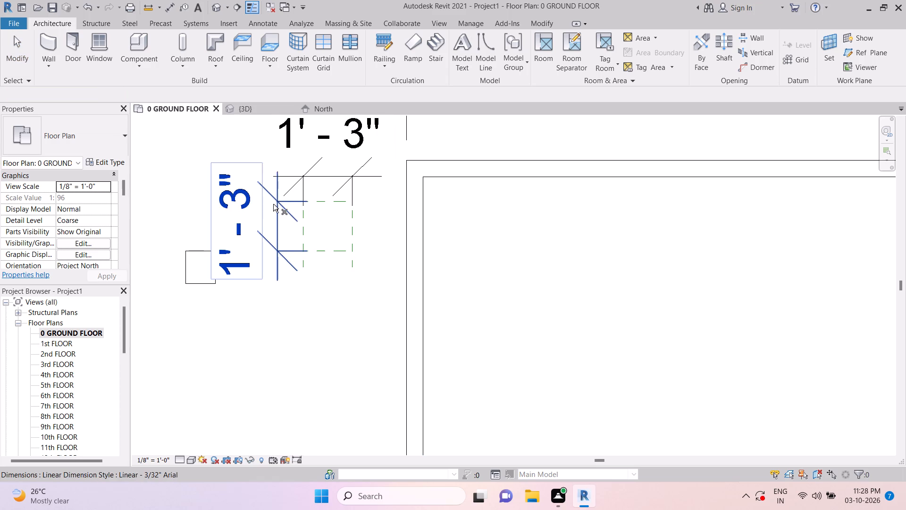
left_click(262, 189)
key("Delete")
left_click(294, 147)
key("Delete")
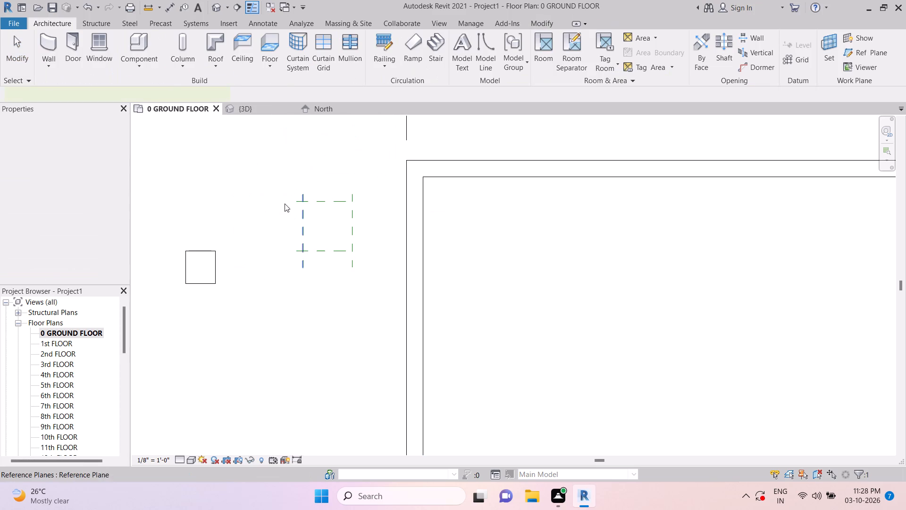
Move the column by its centre about 3'-4" to the middle of the reference-plane square.
left_click(220, 258)
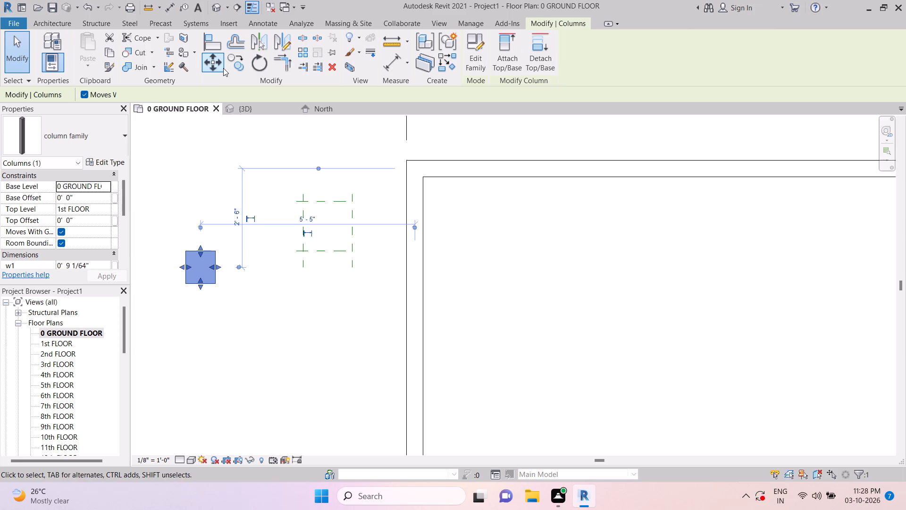
left_click(221, 67)
left_click(201, 266)
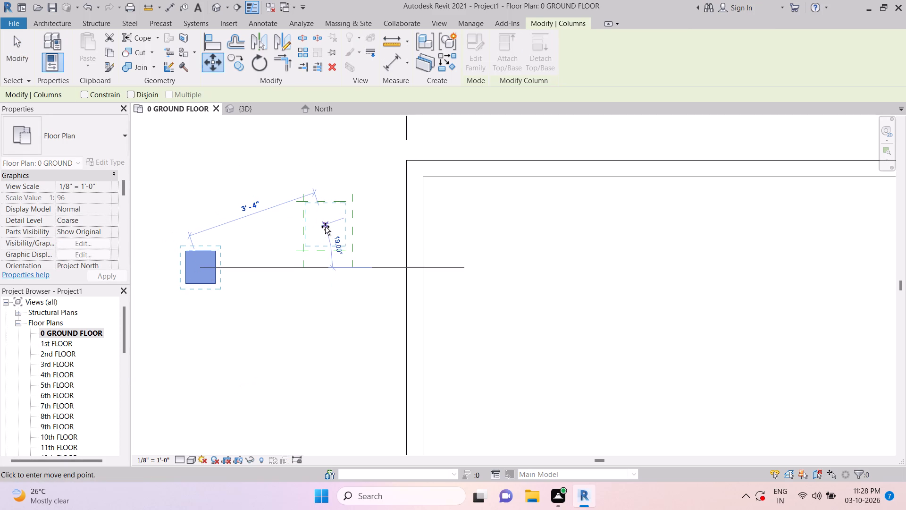
left_click(327, 226)
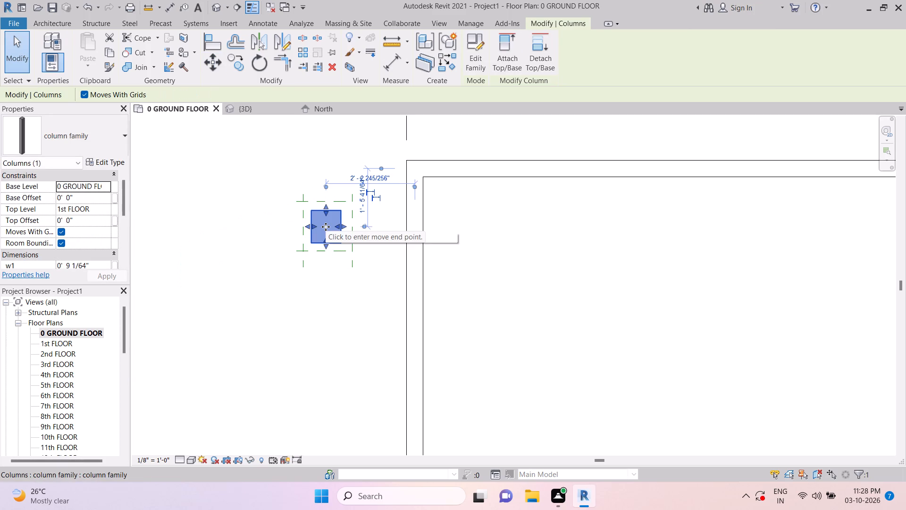
key("Escape")
key("Escape")
key("Escape")
Align all four column edges to the surrounding reference planes.
scroll(324, 224, "up", 3)
key("Escape")
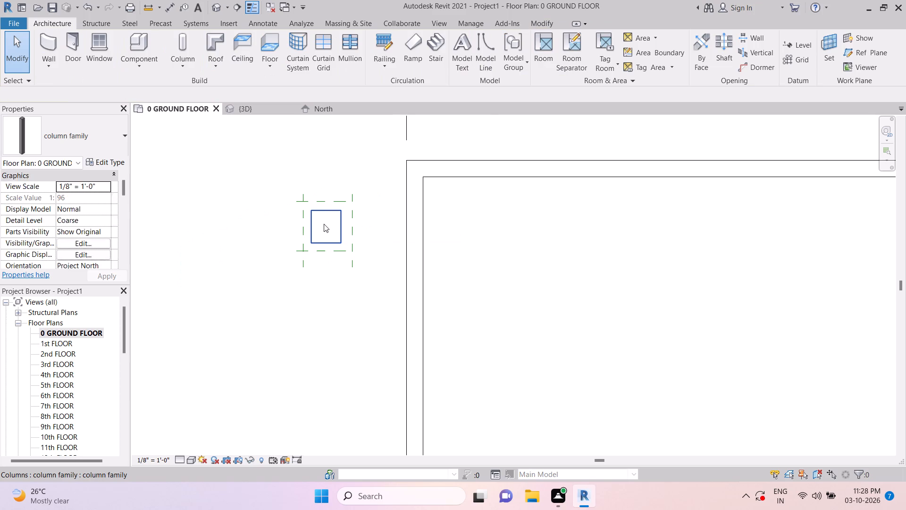
scroll(324, 224, "up", 2)
key("Escape")
type("AL")
scroll(322, 222, "up", 3)
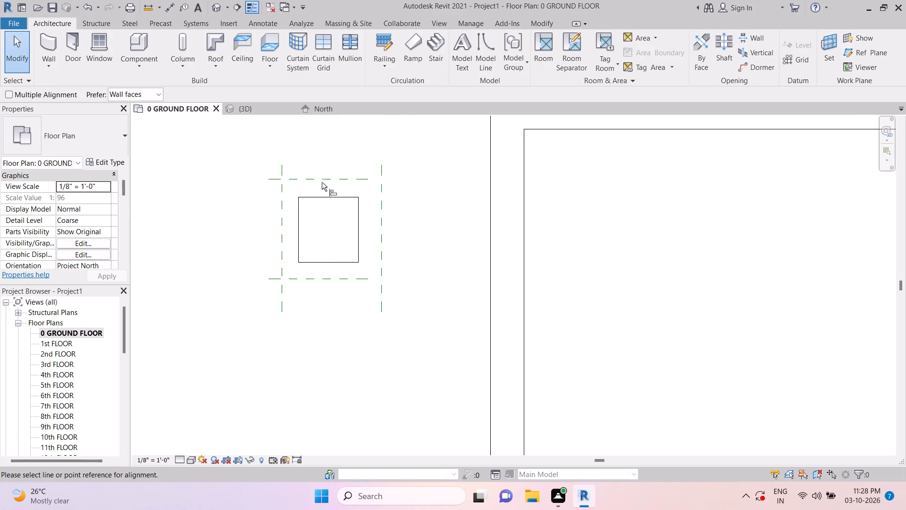
left_click(343, 159)
left_click(343, 189)
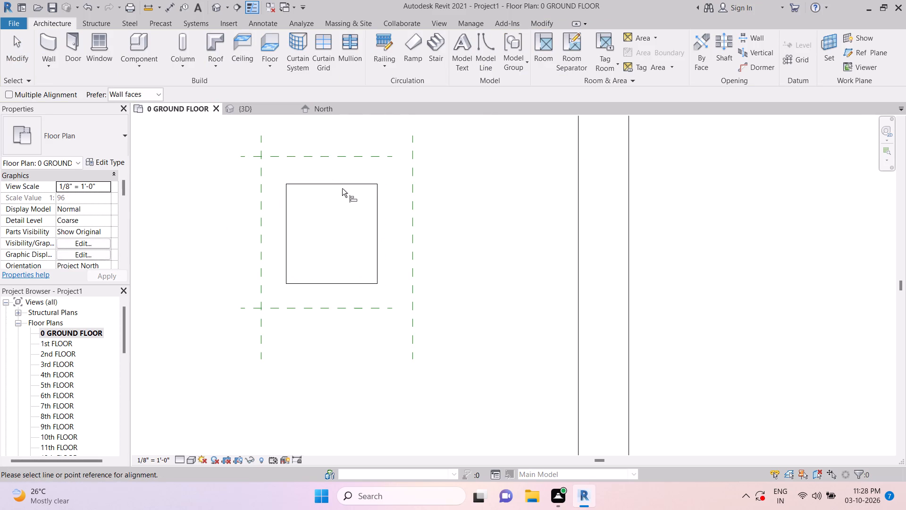
left_click(354, 159)
left_click(347, 180)
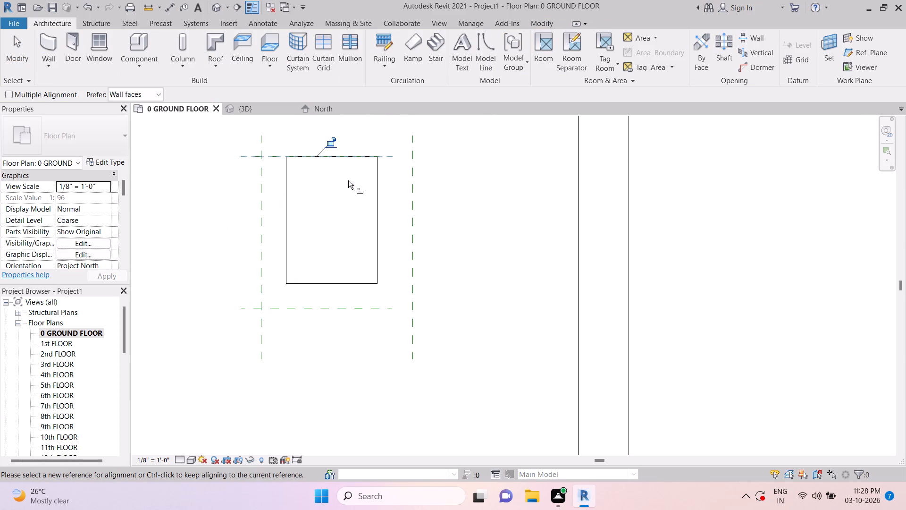
left_click(410, 207)
left_click(377, 209)
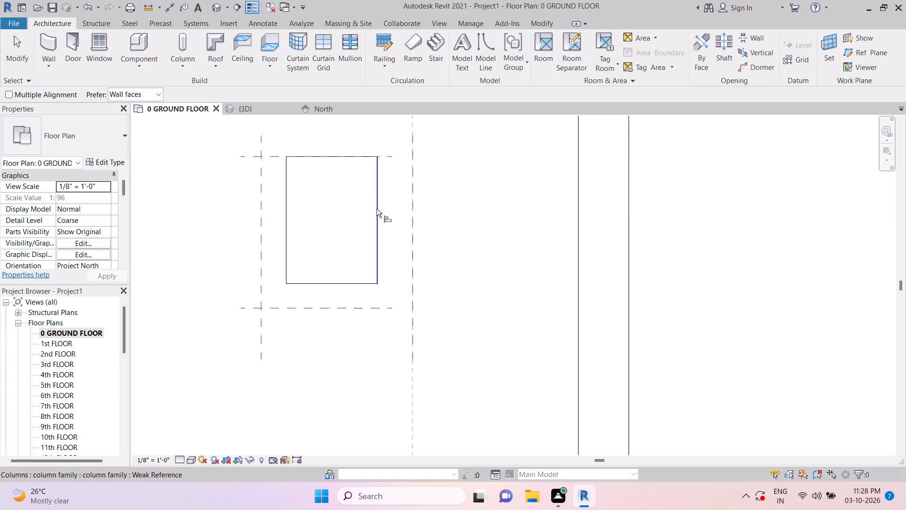
left_click(358, 304)
left_click(362, 285)
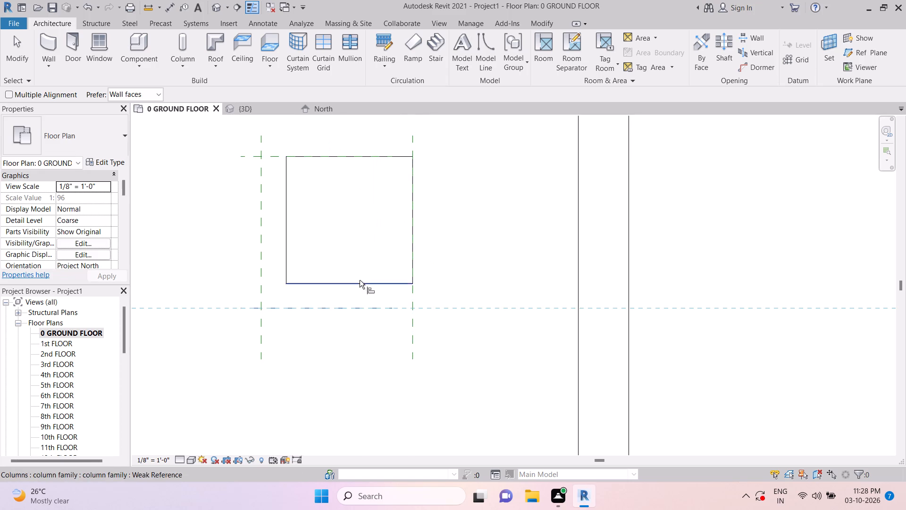
left_click(260, 244)
left_click(287, 241)
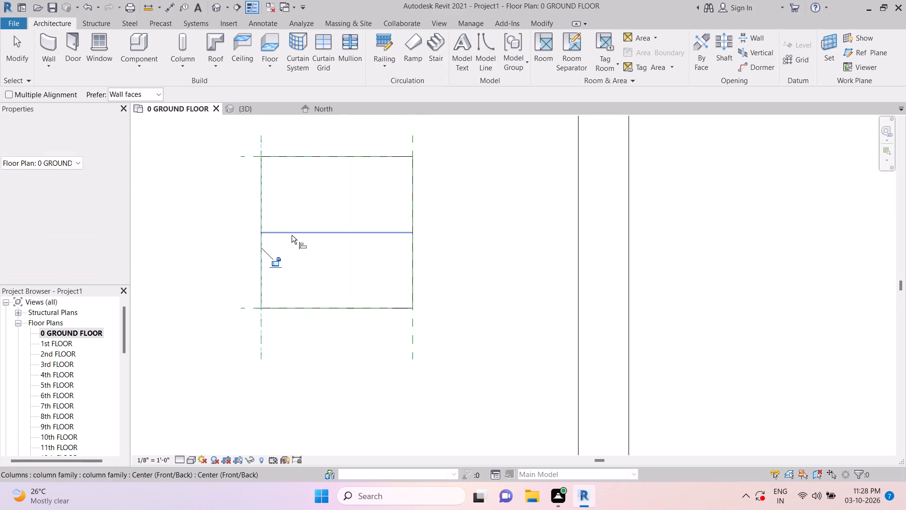
scroll(406, 262, "down", 4)
key("Escape")
key("Escape")
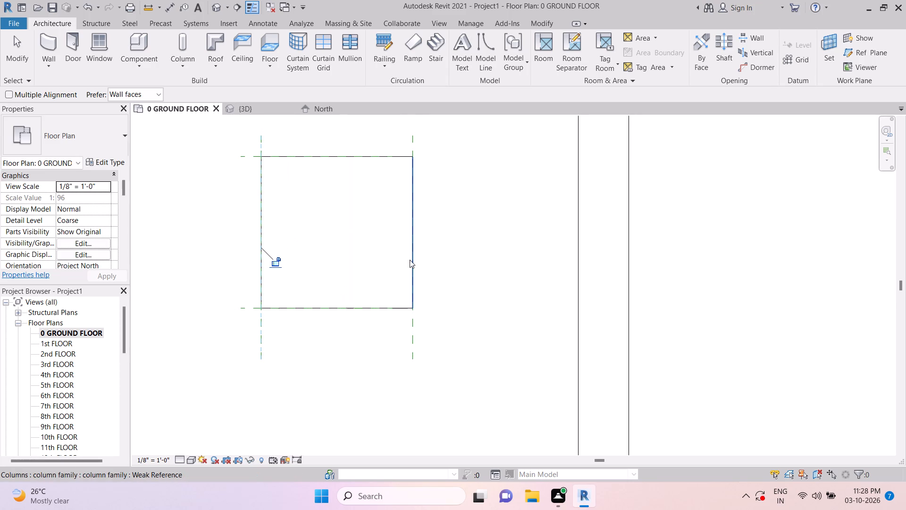
key("Escape")
Delete the four reference planes around the column.
scroll(295, 211, "up", 4)
left_click(320, 198)
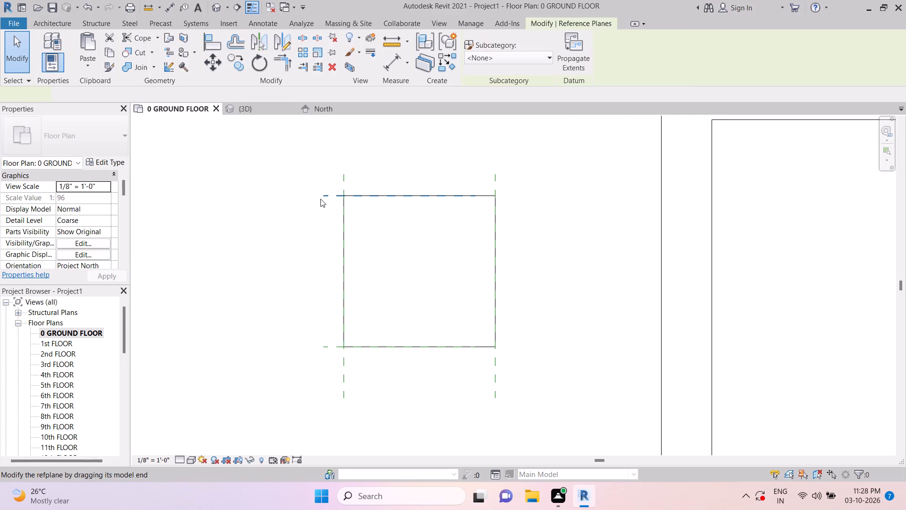
key("Delete")
left_click(346, 185)
key("Delete")
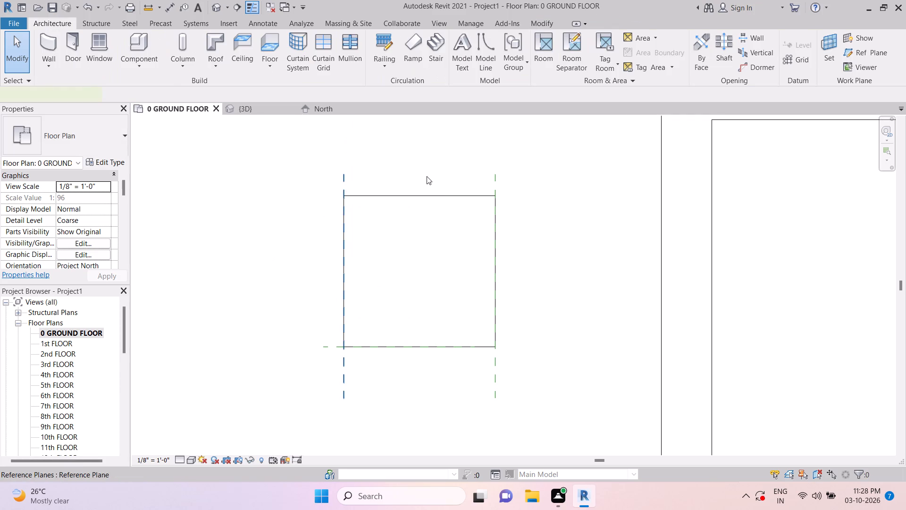
left_click(493, 181)
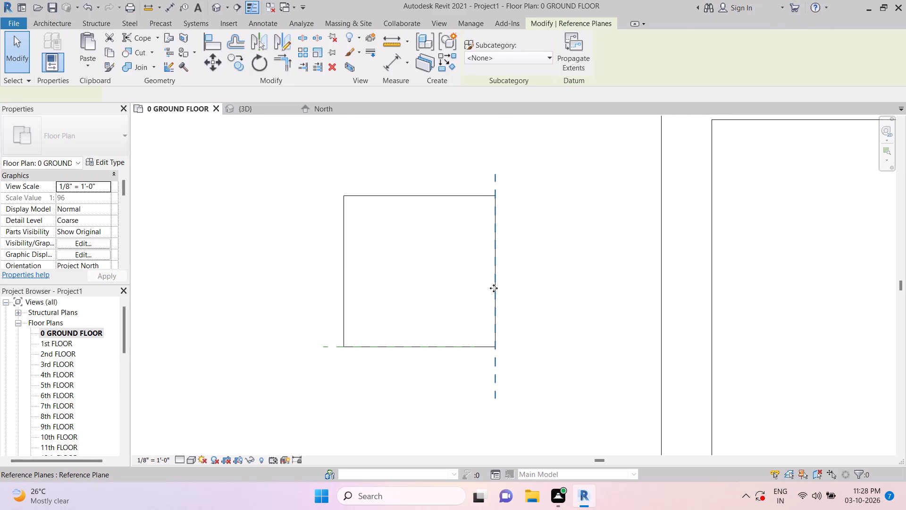
key("Delete")
scroll(329, 351, "up", 1)
left_click(330, 349)
key("Delete")
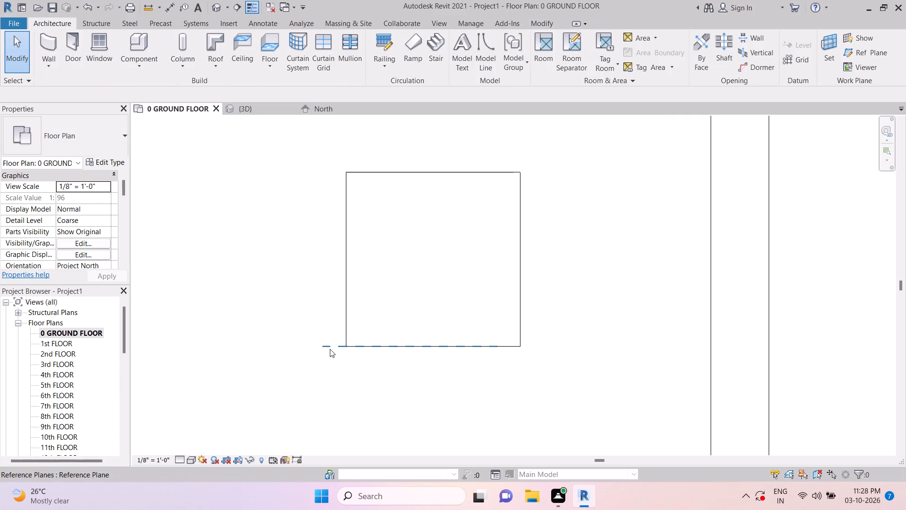
scroll(332, 340, "down", 9)
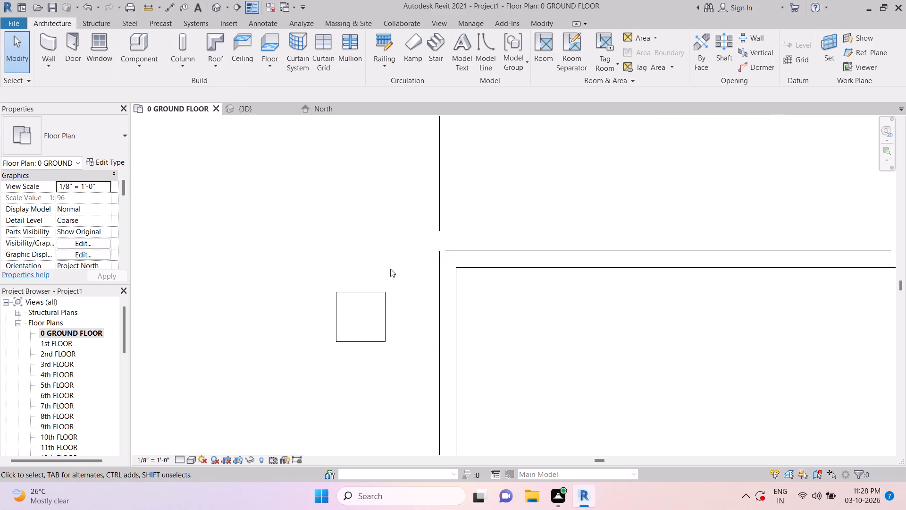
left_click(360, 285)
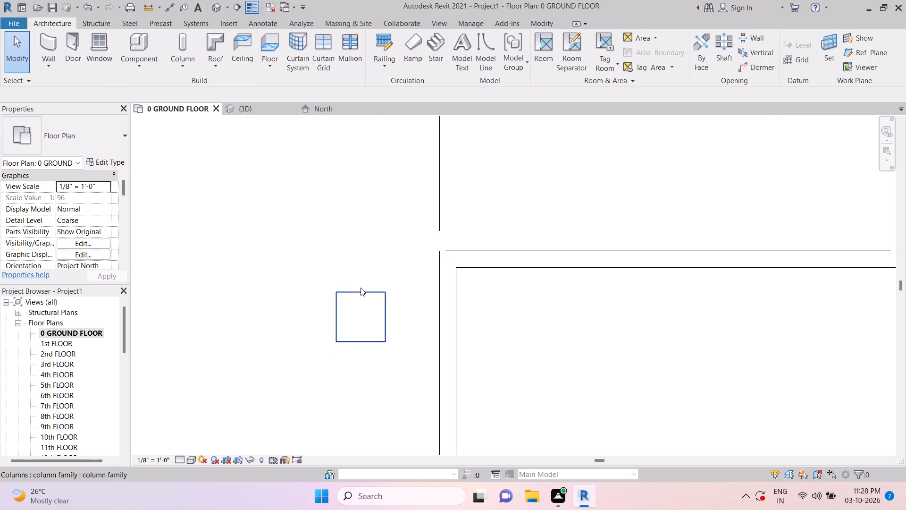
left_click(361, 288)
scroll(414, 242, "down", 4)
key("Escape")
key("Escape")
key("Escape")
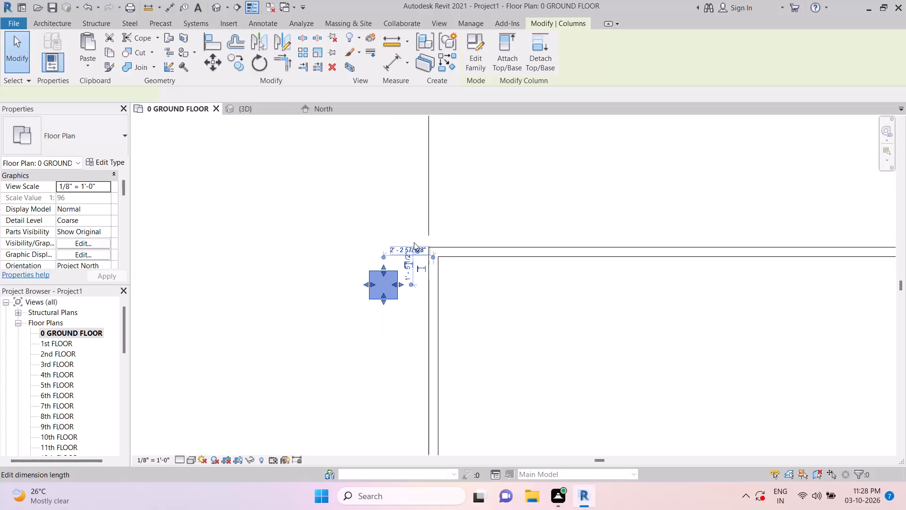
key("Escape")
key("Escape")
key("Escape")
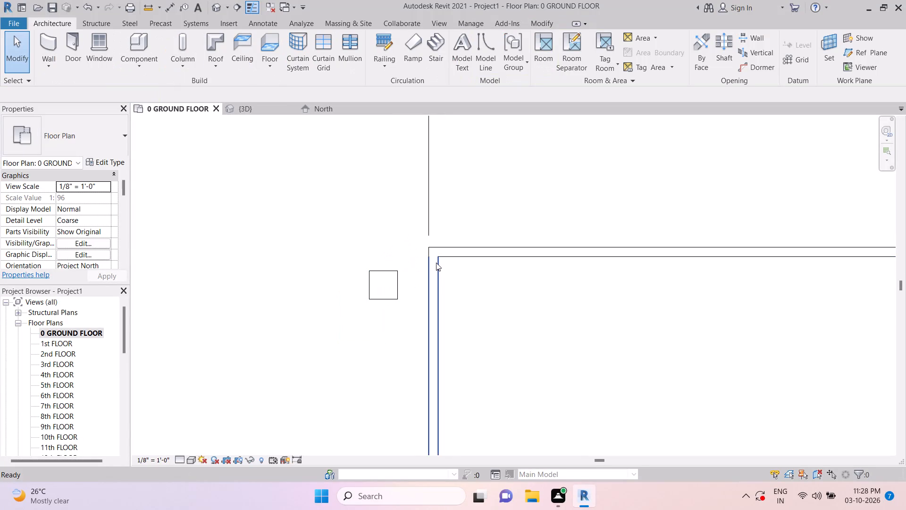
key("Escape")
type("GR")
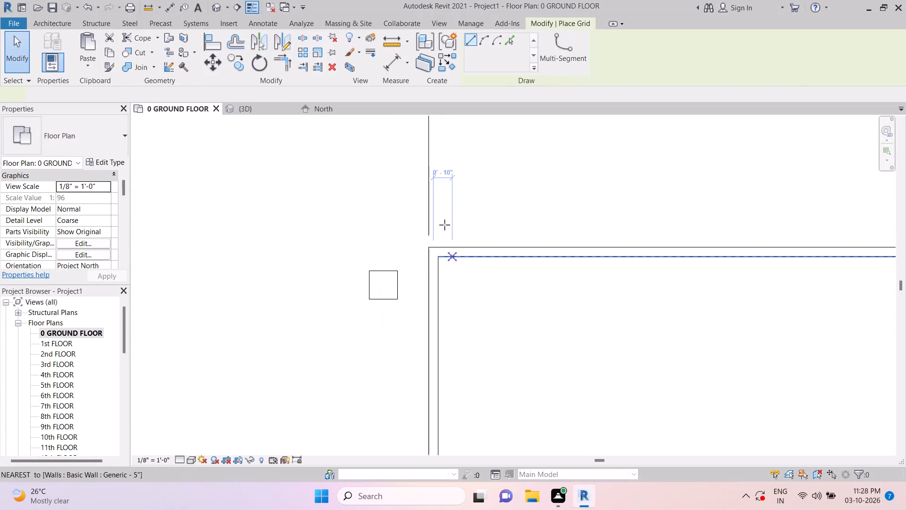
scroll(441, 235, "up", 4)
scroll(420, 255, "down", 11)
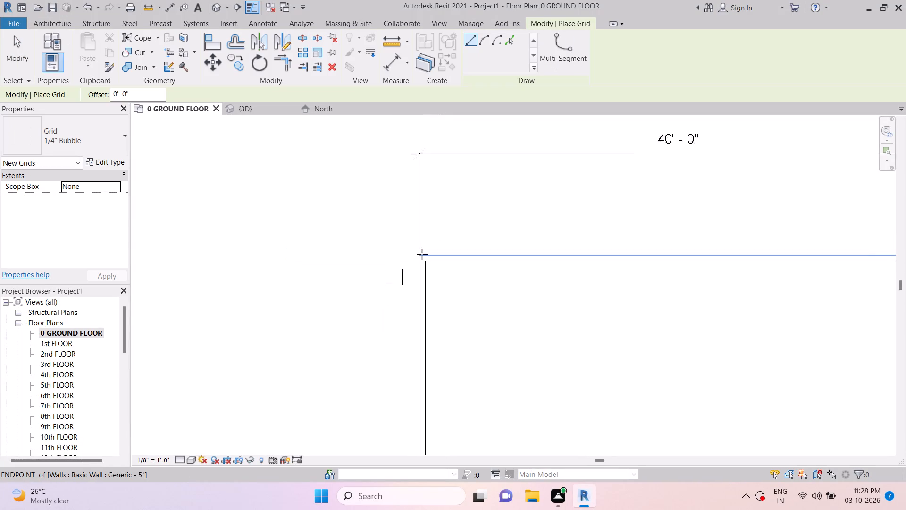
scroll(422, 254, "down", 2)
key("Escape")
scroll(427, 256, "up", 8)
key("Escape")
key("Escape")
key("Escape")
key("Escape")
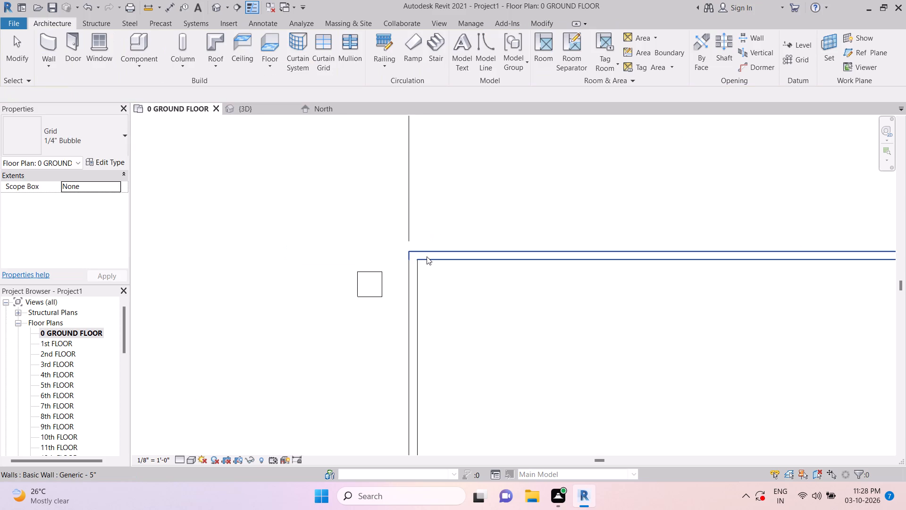
Draw a vertical grid line along the left wall's outer face, from the upper-left wall corner to below the bottom wall.
type("GR")
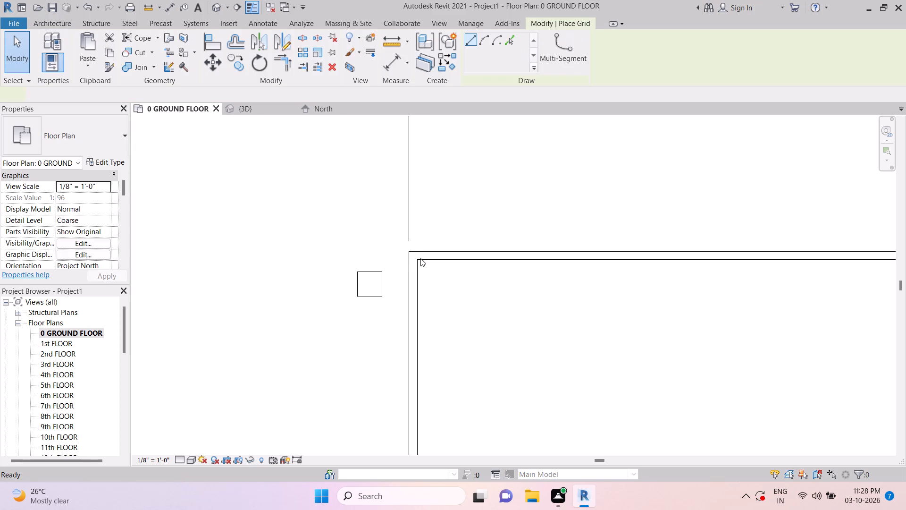
scroll(409, 259, "up", 5)
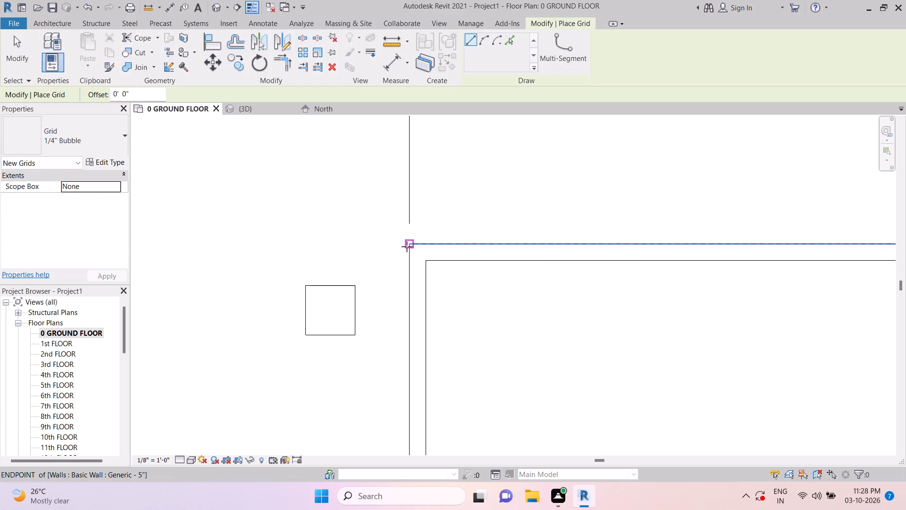
left_click(407, 246)
scroll(407, 246, "down", 16)
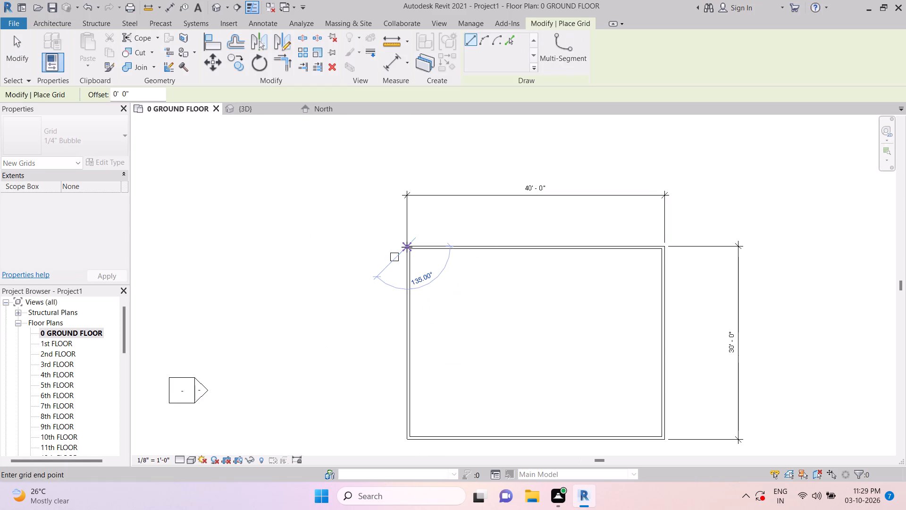
left_click(402, 419)
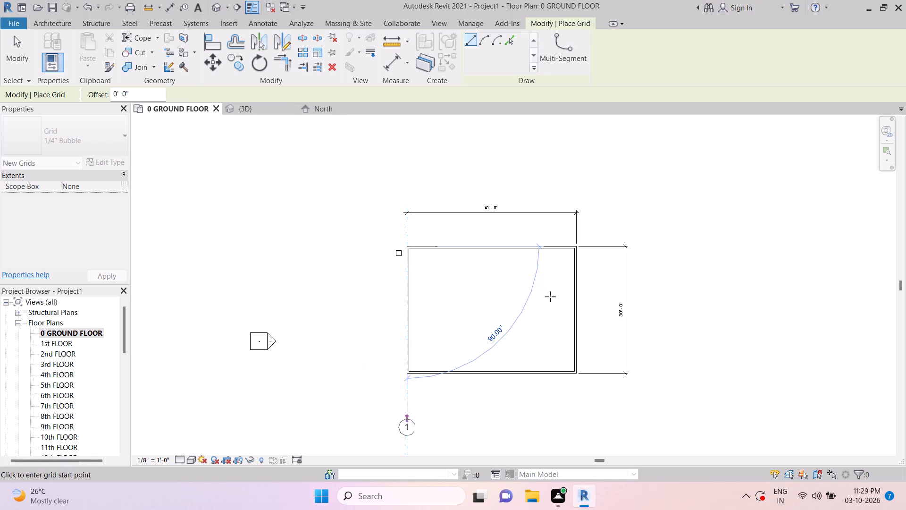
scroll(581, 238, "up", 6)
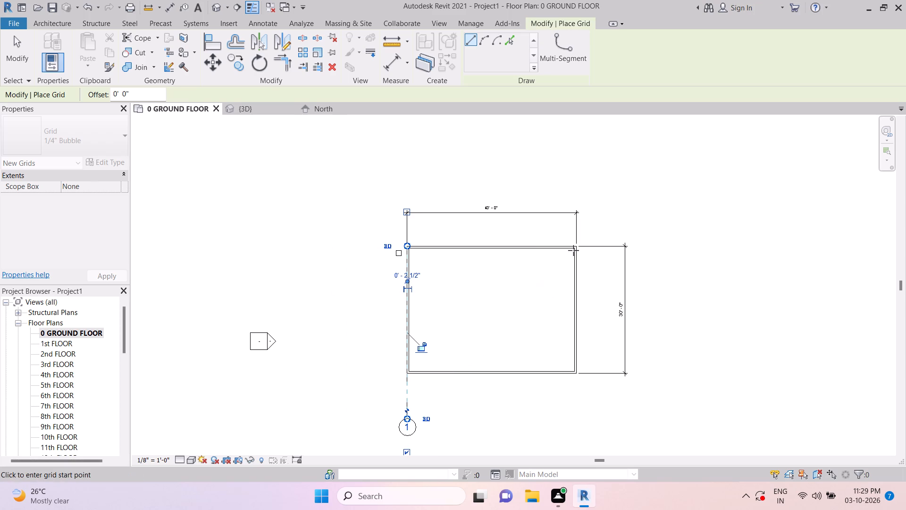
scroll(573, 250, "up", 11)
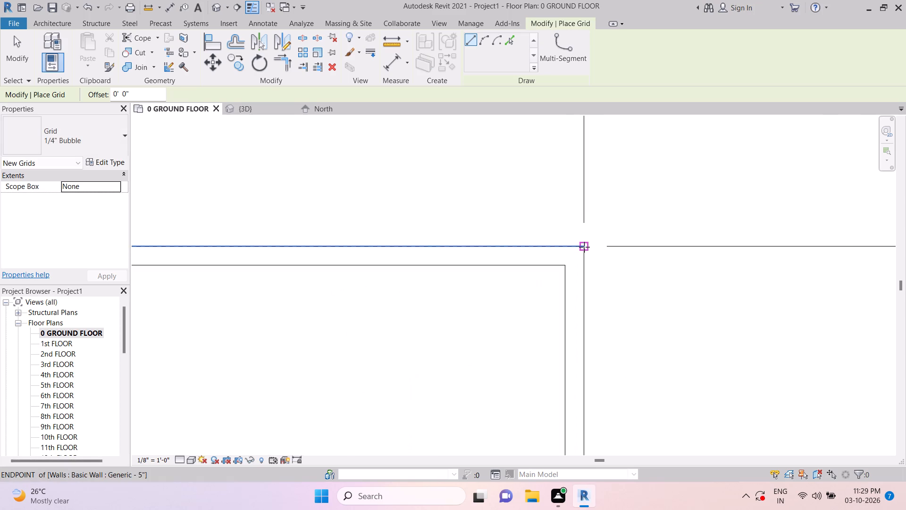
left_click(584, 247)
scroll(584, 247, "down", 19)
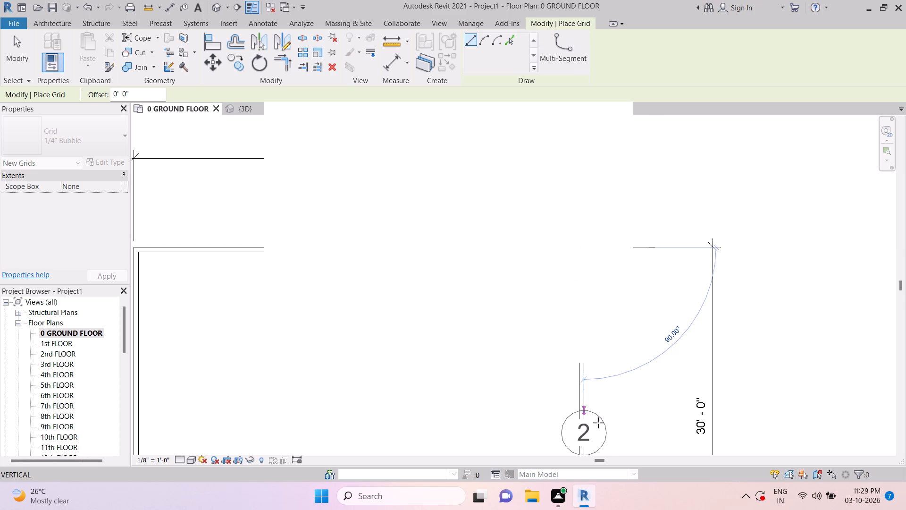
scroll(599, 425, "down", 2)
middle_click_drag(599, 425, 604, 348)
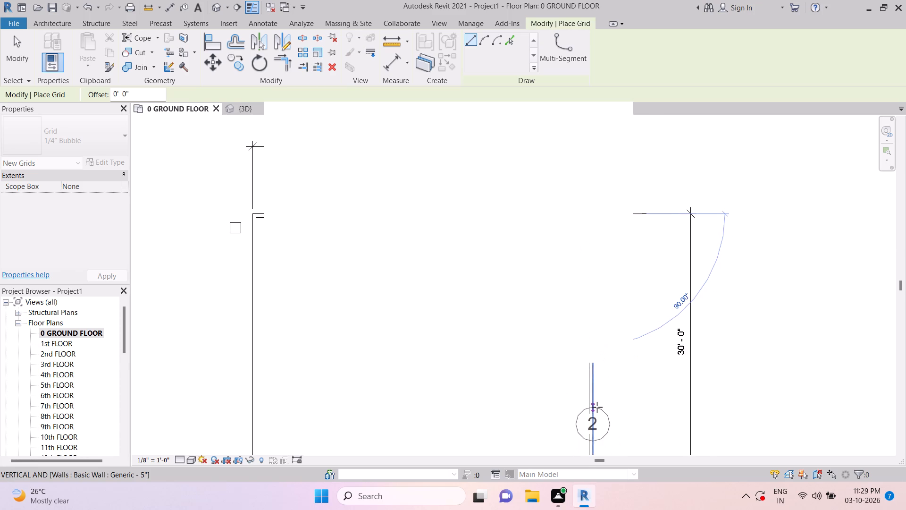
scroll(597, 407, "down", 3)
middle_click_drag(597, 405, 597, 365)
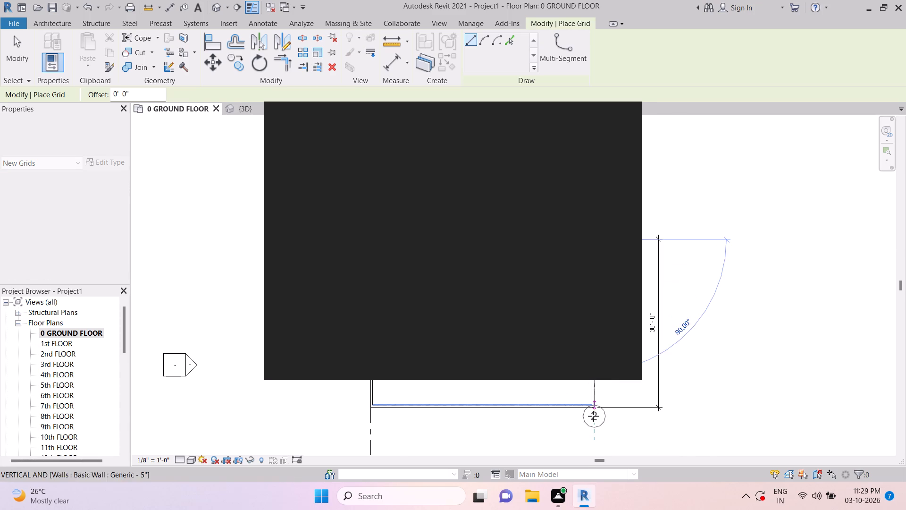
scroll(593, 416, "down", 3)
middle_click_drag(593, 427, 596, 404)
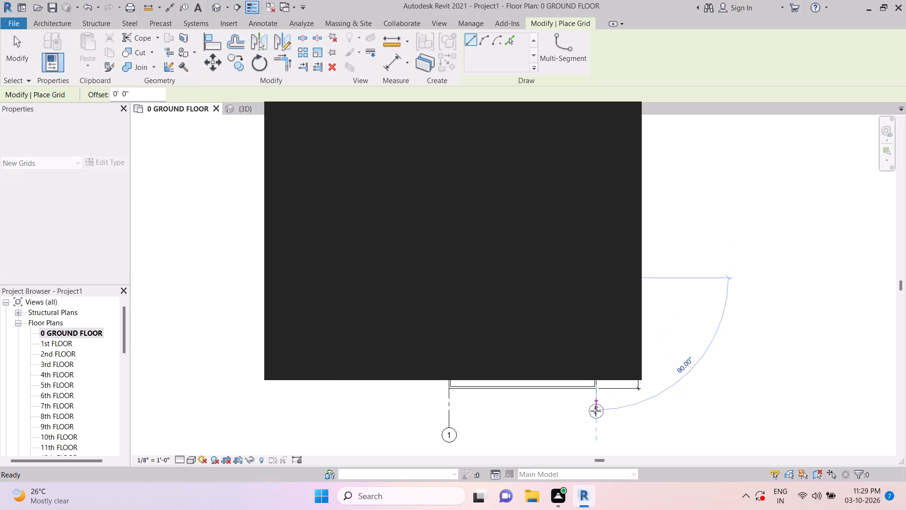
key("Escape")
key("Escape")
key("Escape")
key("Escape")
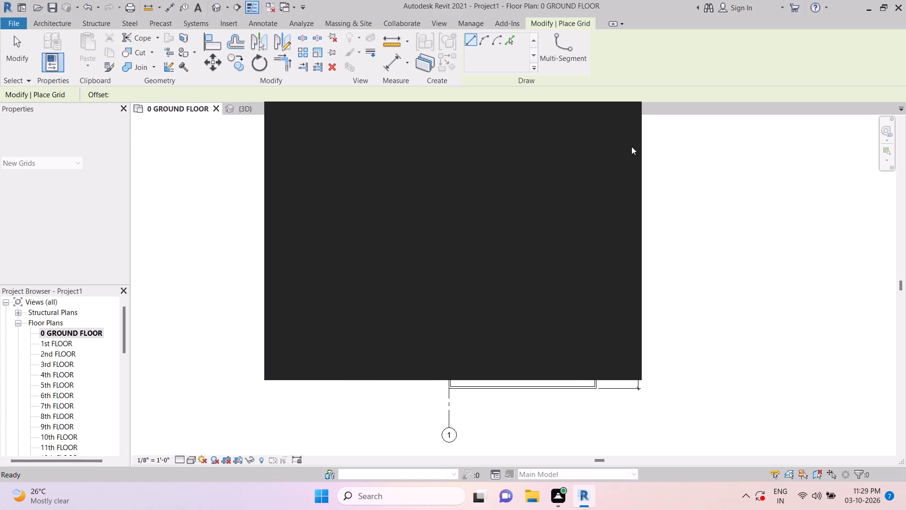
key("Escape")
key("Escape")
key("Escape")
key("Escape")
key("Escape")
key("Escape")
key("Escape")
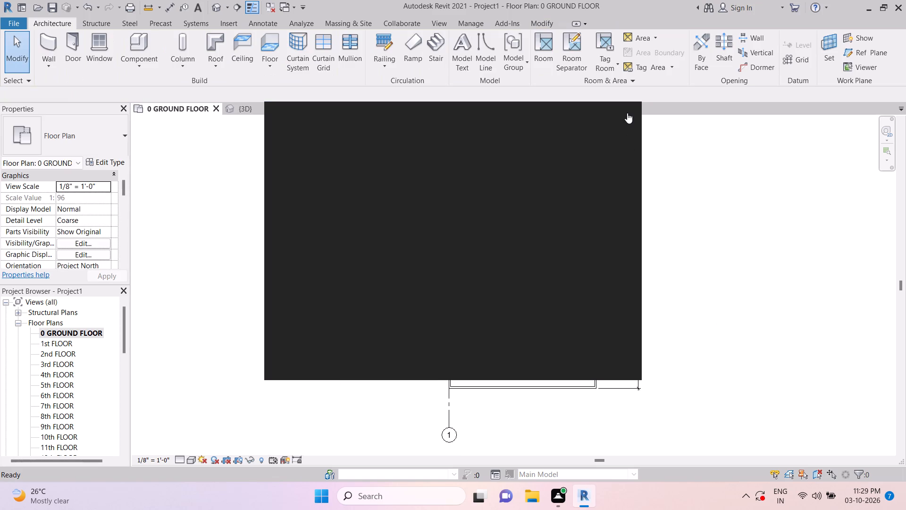
Close the notification card covering the floor plan.
left_click(627, 112)
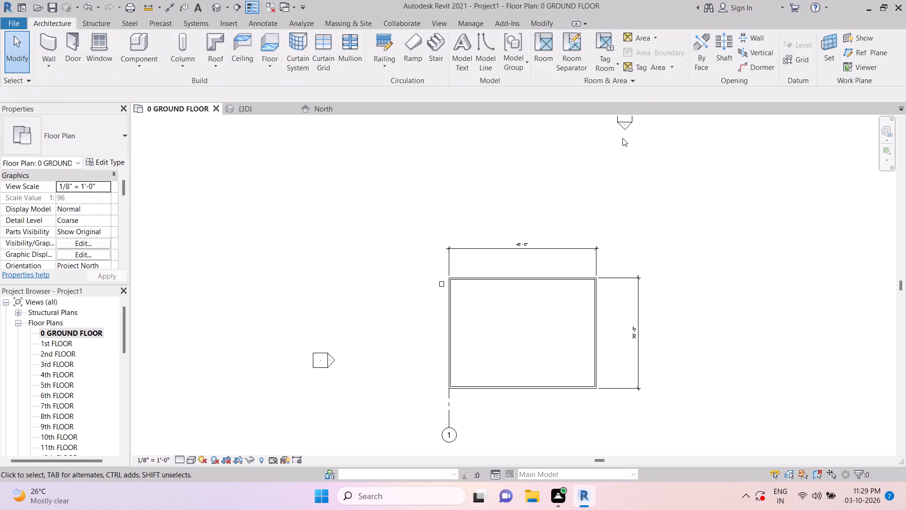
Draw a second vertical grid line about 9' right of grid 1, from the top wall down to line up with grid 1's end.
middle_click_drag(480, 344, 520, 316)
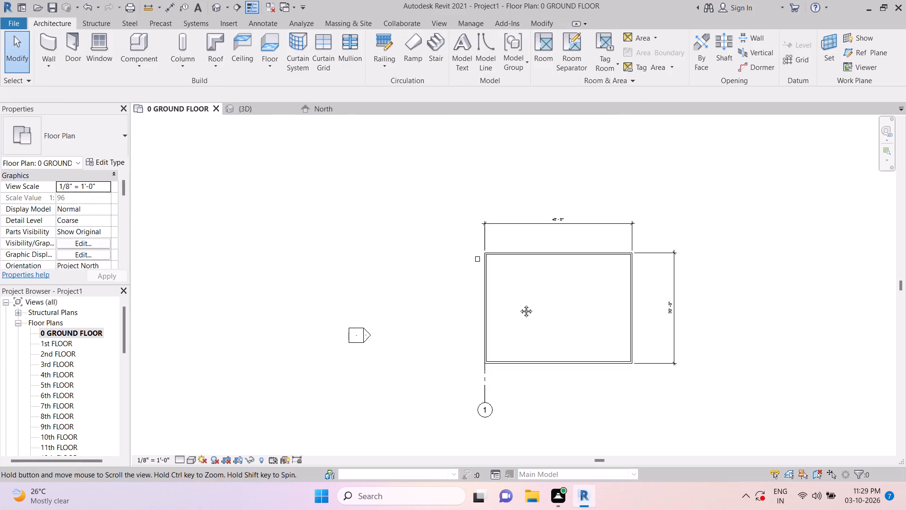
key("Escape")
key("Escape")
type("GR")
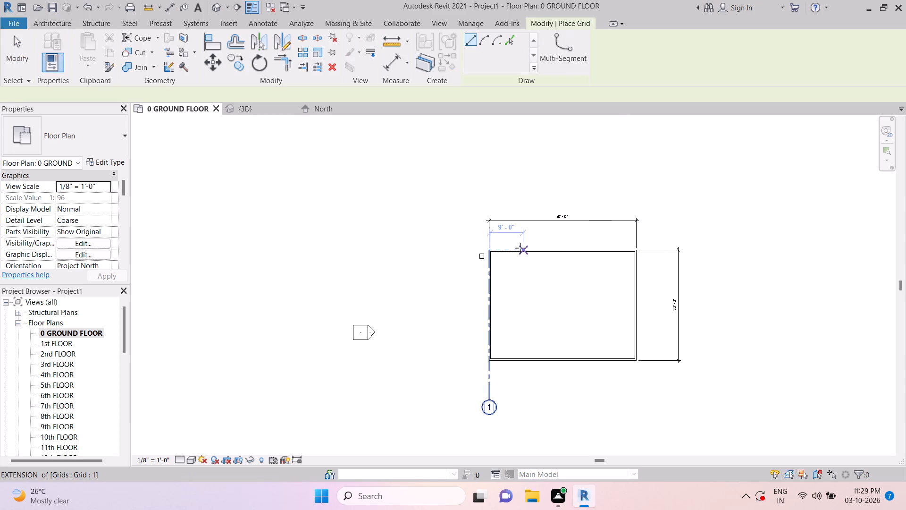
scroll(520, 248, "up", 4)
middle_click_drag(520, 252, 519, 198)
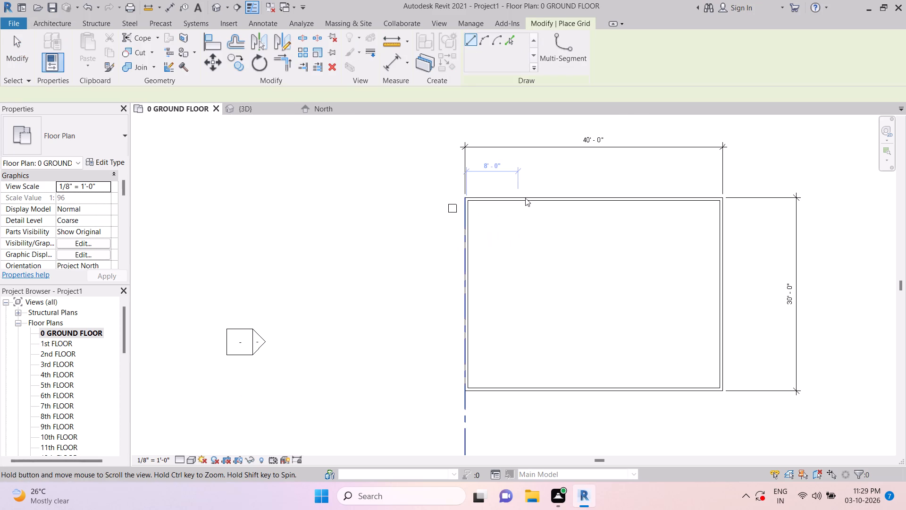
left_click(525, 197)
scroll(525, 197, "down", 5)
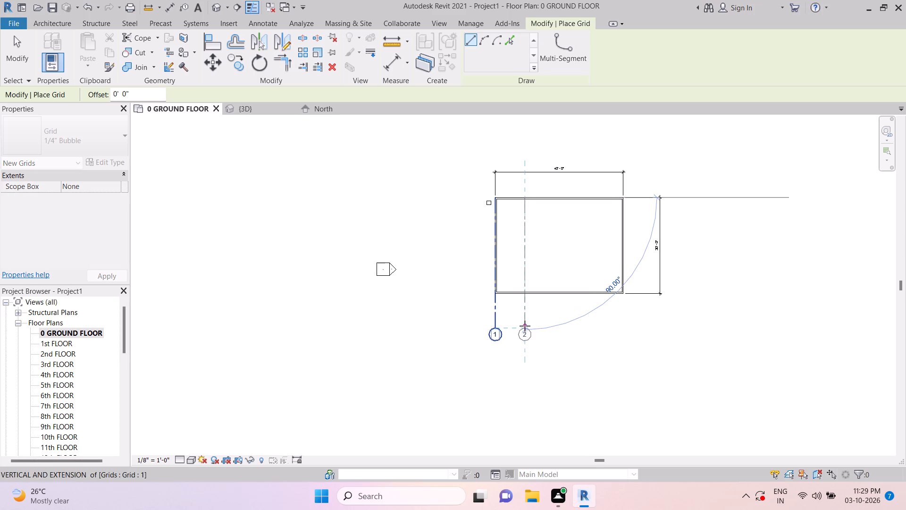
left_click(526, 325)
key("Escape")
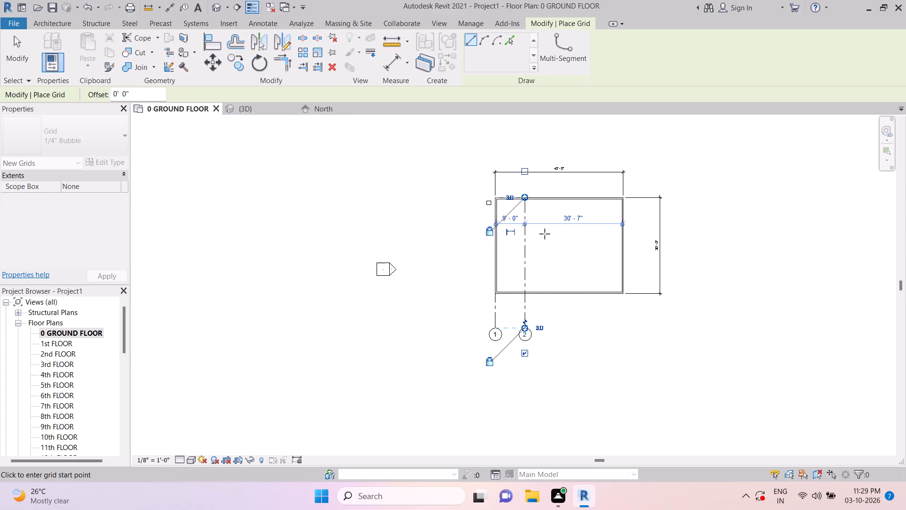
Draw vertical grids 3 and 4 from the top wall, about 18'-6" from the right wall and about 10'-6" right of grid 3, ends aligned.
left_click(563, 195)
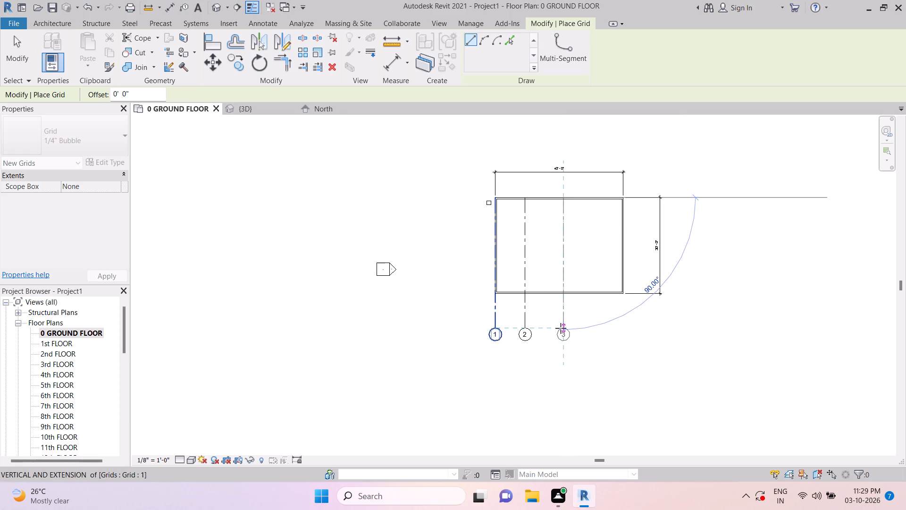
left_click(561, 328)
key("Escape")
left_click(596, 199)
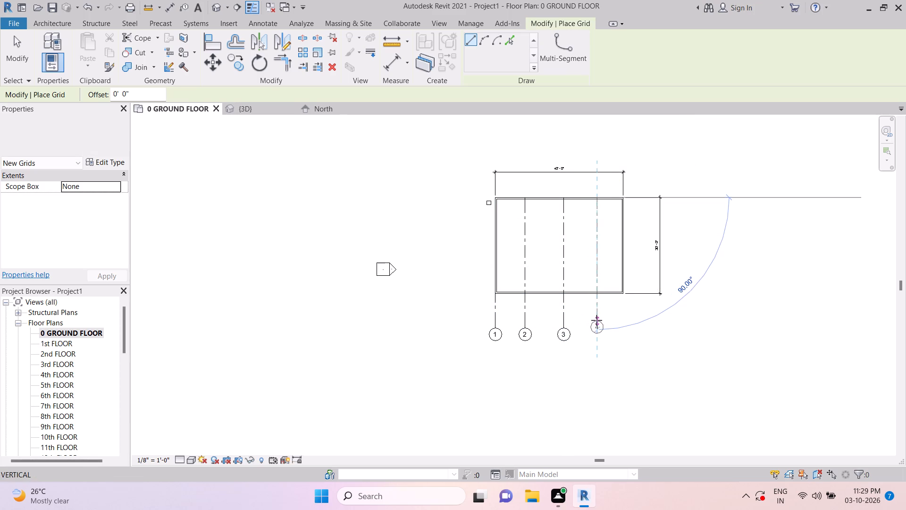
left_click(593, 328)
key("Escape")
key("Escape")
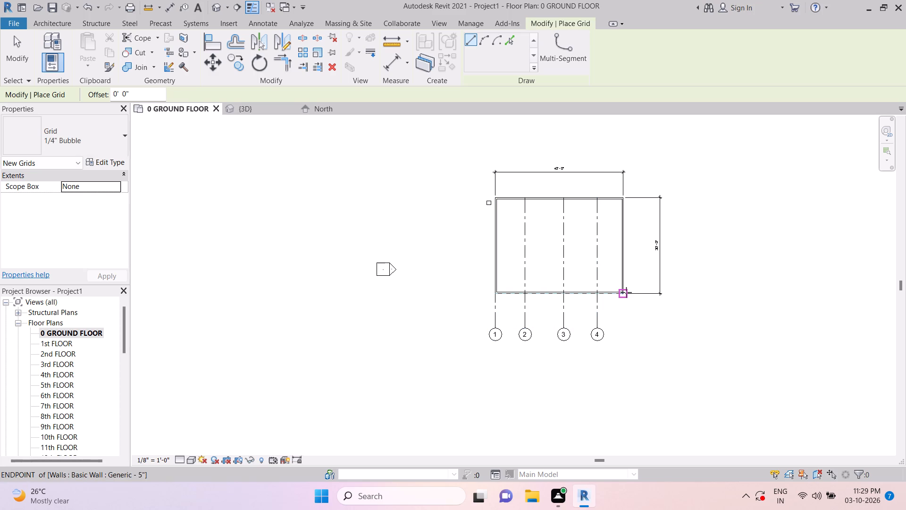
key("Escape")
key("Escape")
Set the distance between the left wall and grid 2 to 10'.
left_click(528, 232)
scroll(508, 228, "up", 2)
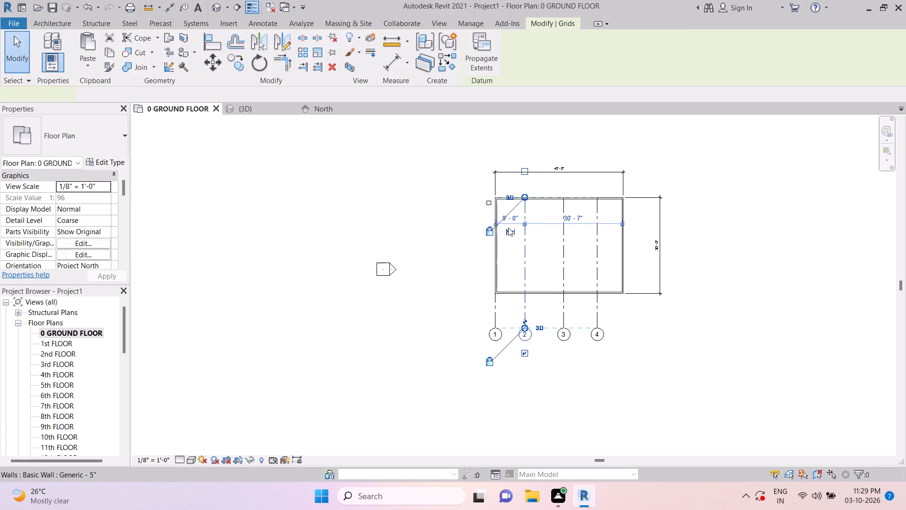
scroll(508, 228, "up", 1)
left_click(513, 213)
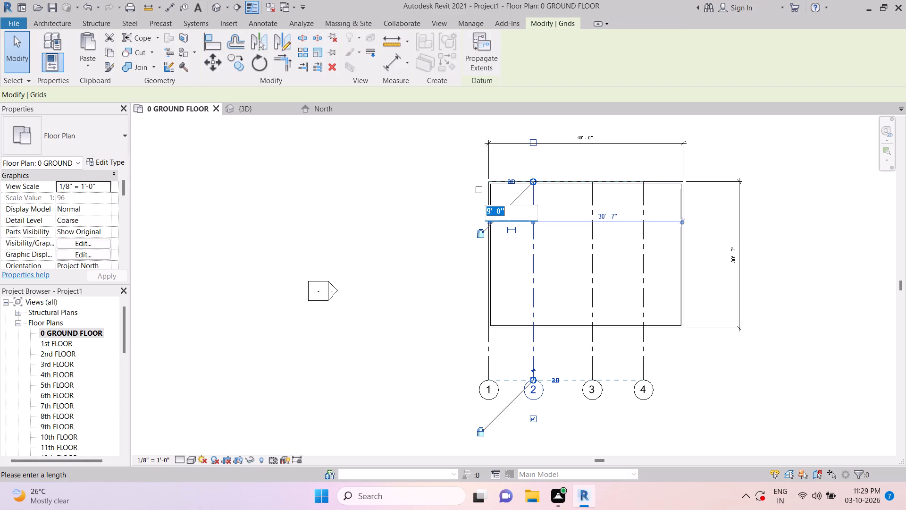
type("10")
key("apostrophe")
key("Return")
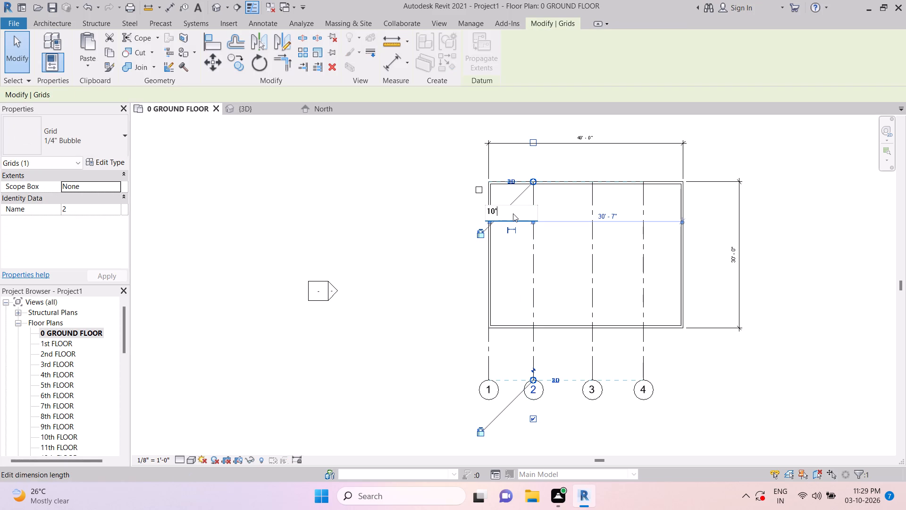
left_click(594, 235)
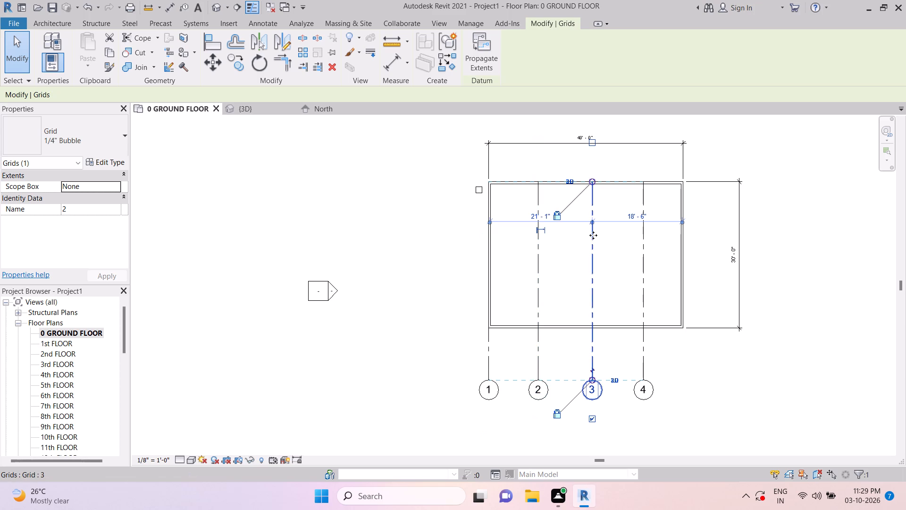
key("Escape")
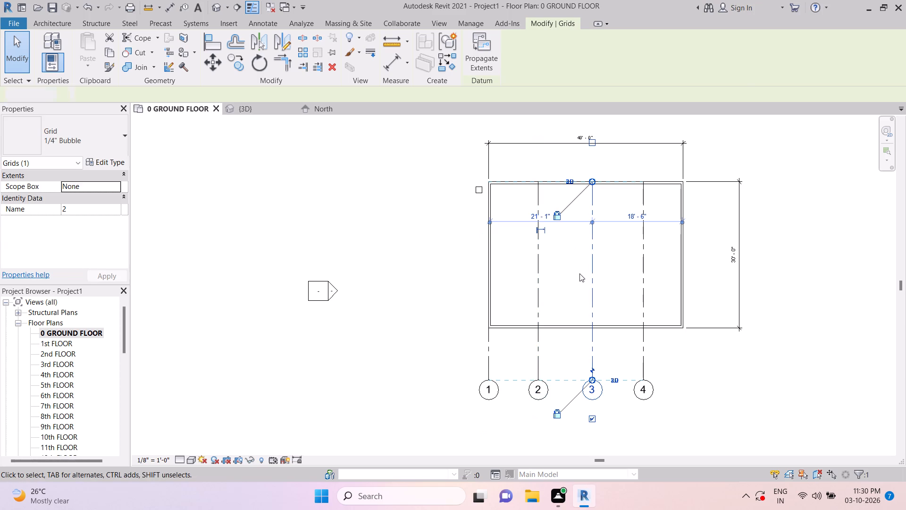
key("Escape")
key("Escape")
Add aligned dimensions between grids 2 and 3 and between grids 3 and 4, inside the wall rectangle.
type("DI")
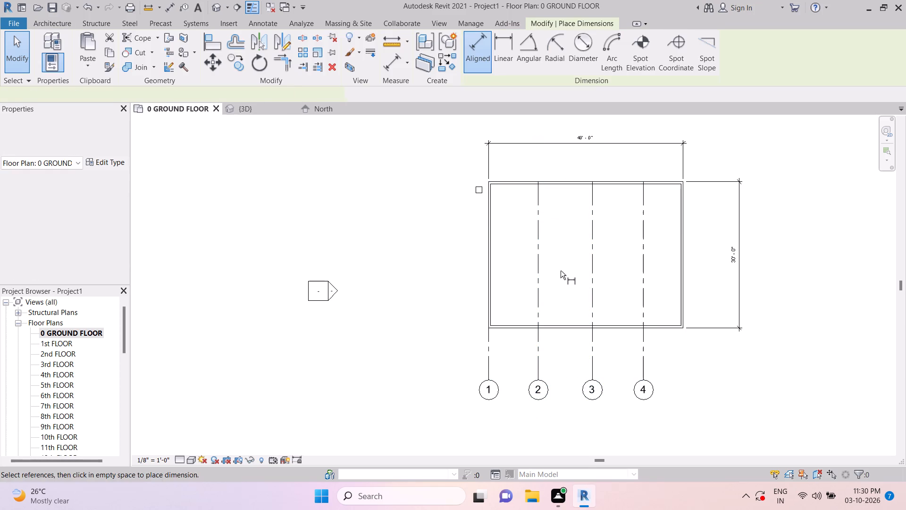
left_click(536, 264)
left_click(591, 265)
left_click(569, 247)
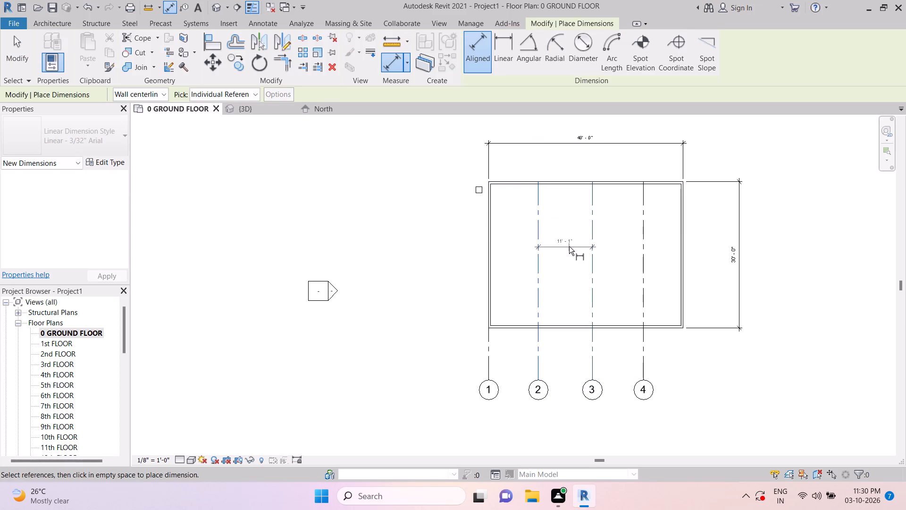
left_click(591, 268)
left_click(641, 267)
left_click(622, 281)
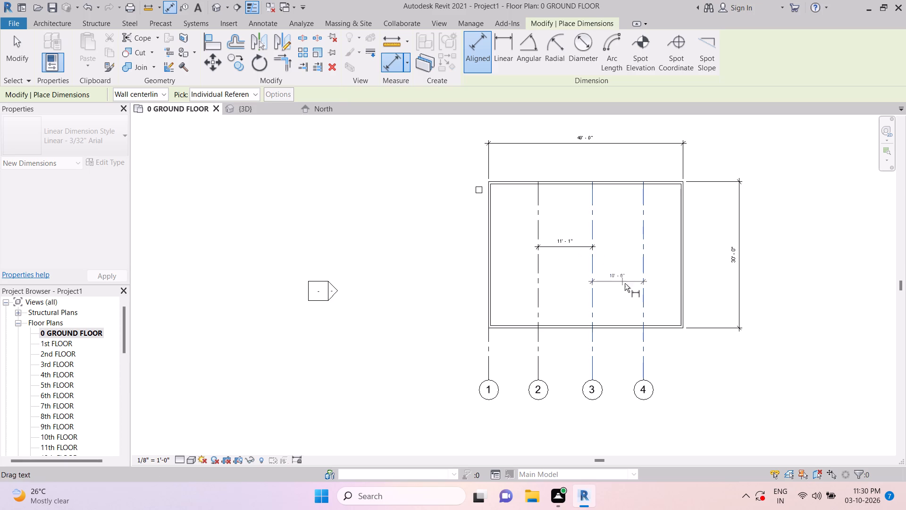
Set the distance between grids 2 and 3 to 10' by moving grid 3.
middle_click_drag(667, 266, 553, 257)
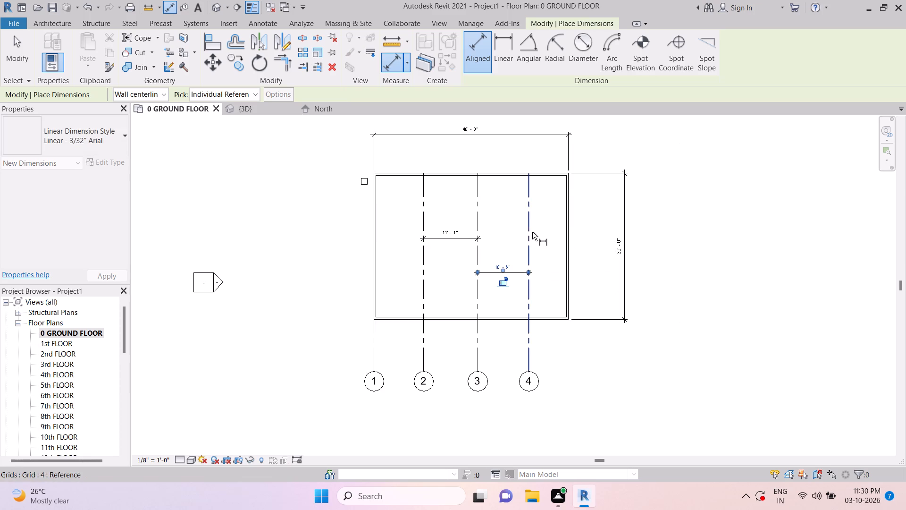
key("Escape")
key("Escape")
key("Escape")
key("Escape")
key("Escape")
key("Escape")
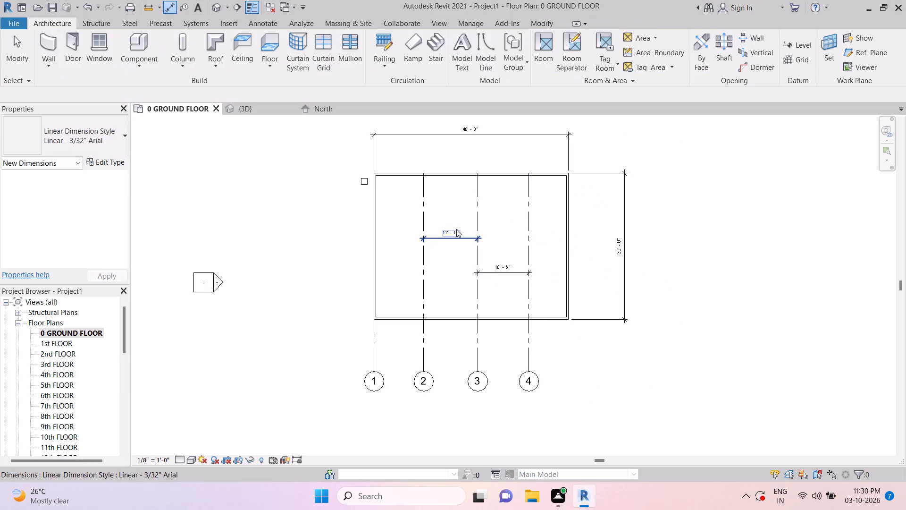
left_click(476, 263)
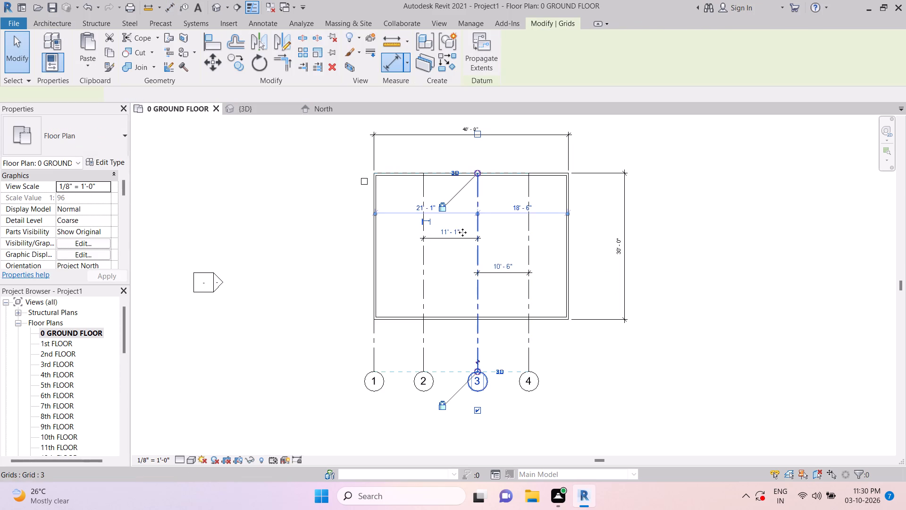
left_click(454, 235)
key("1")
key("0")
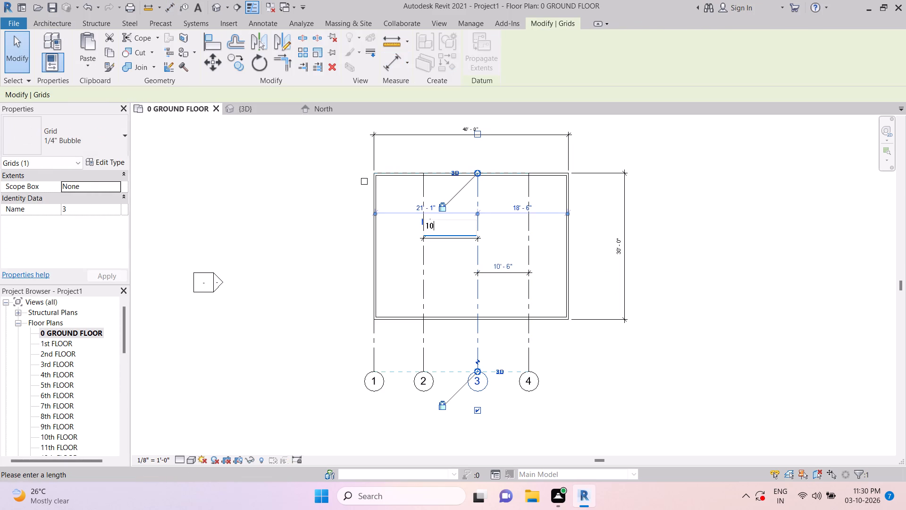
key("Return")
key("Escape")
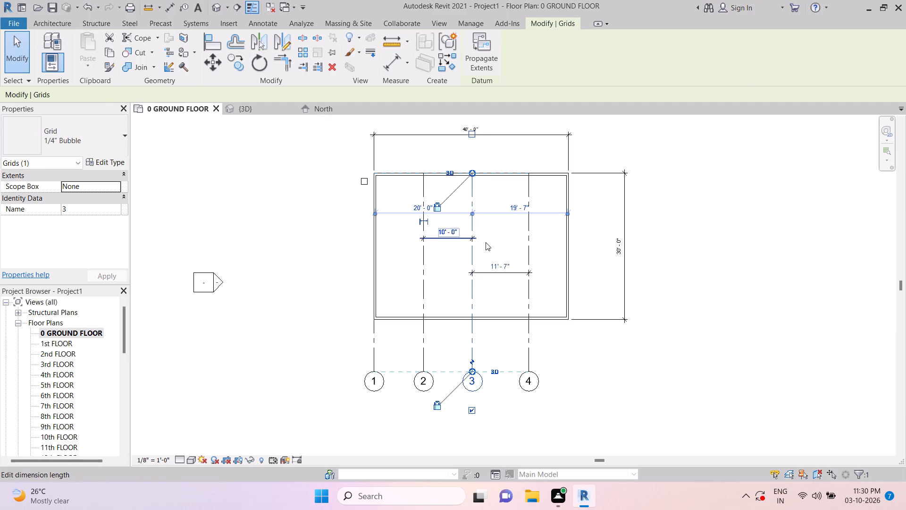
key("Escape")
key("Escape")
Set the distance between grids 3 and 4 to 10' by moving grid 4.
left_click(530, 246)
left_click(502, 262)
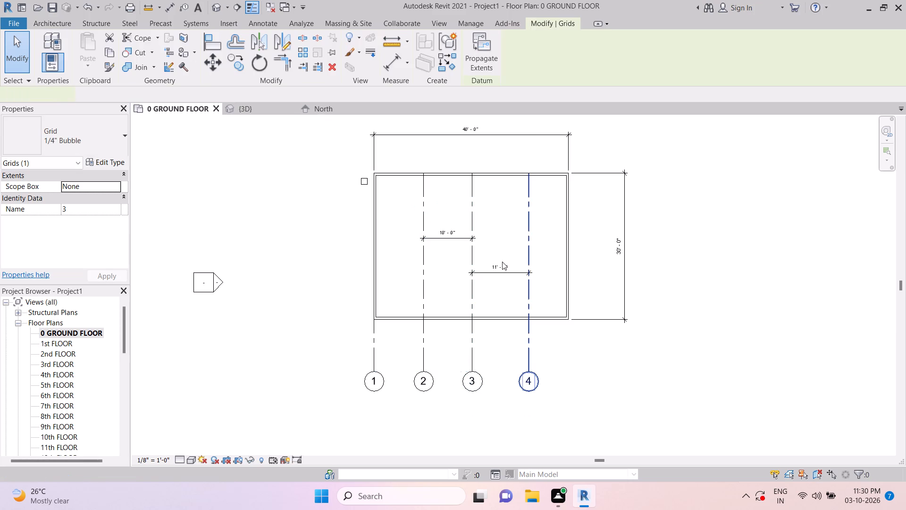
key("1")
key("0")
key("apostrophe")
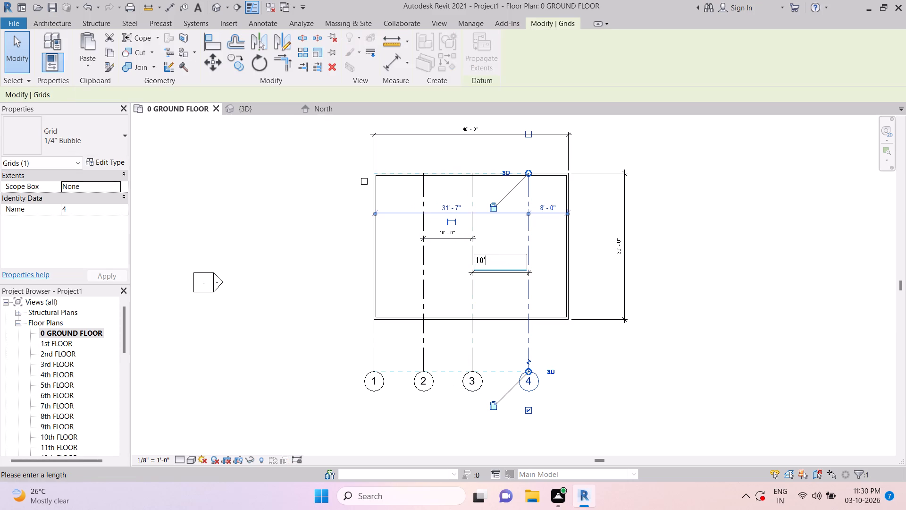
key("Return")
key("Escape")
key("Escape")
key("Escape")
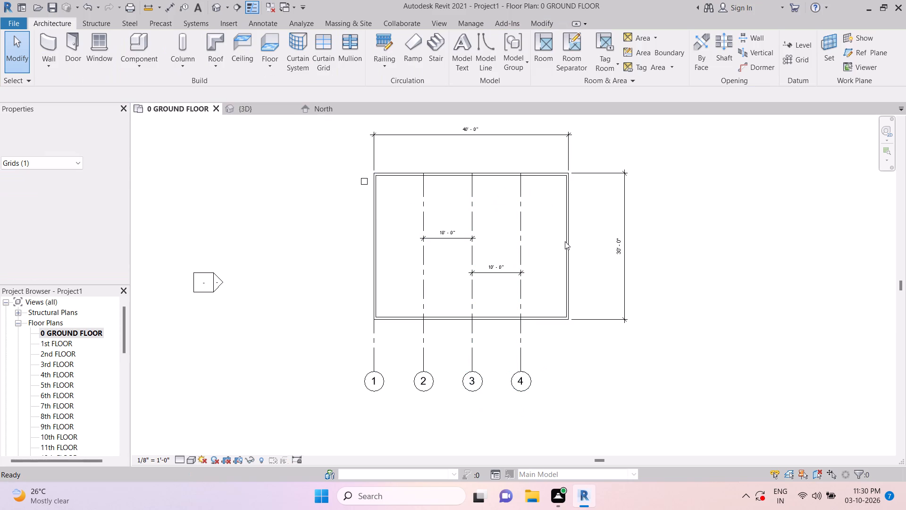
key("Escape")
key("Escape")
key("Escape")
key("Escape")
Reference grid 2's temporary dimension to the left wall's outer face and set that distance to 10'.
left_click(427, 262)
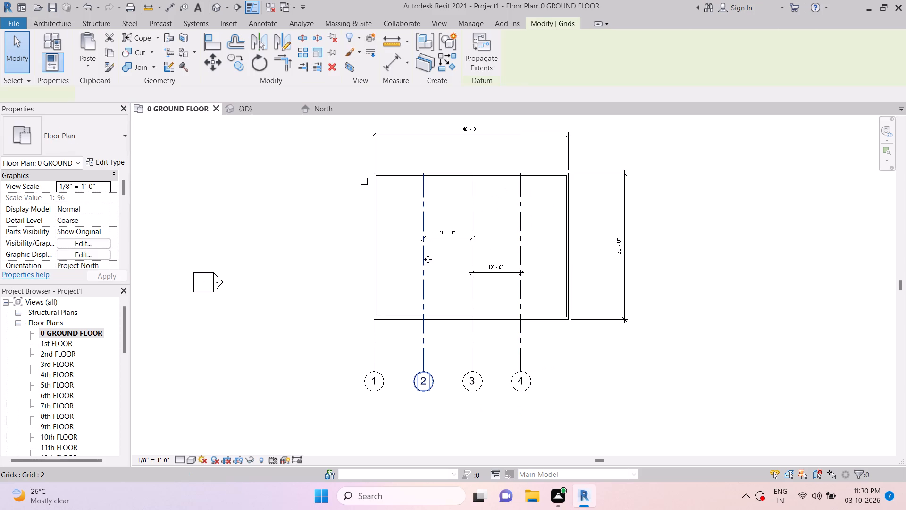
scroll(407, 195, "up", 9)
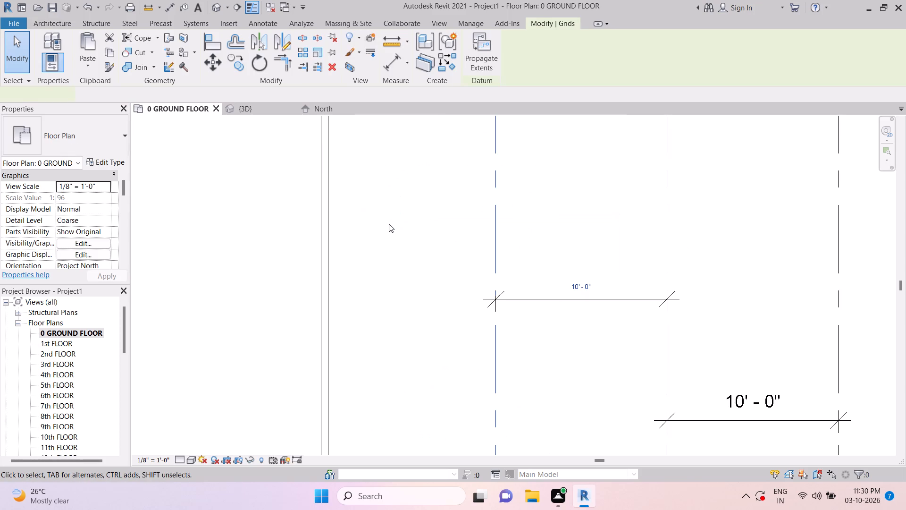
left_click(325, 215)
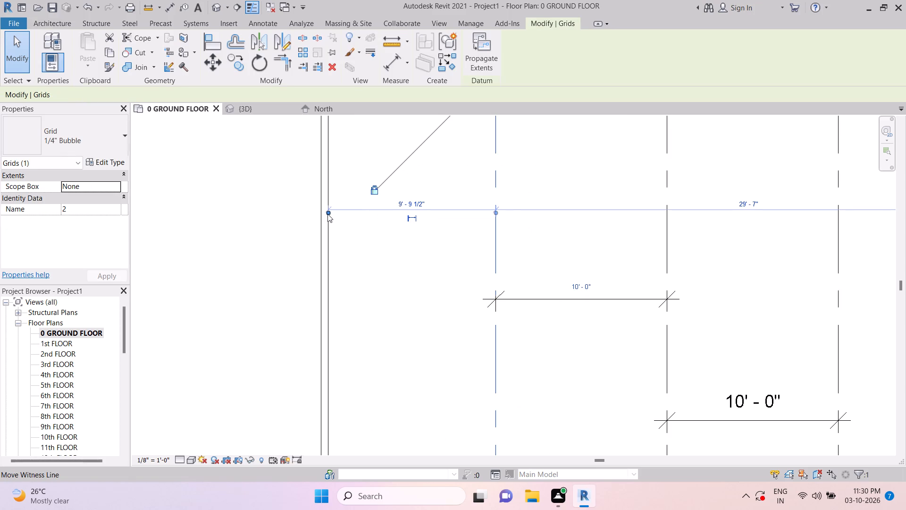
left_click(327, 213)
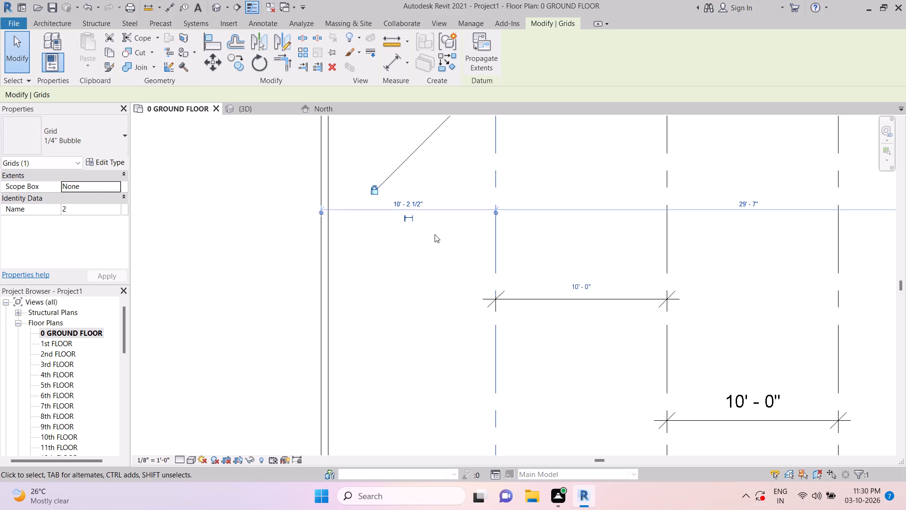
left_click(417, 207)
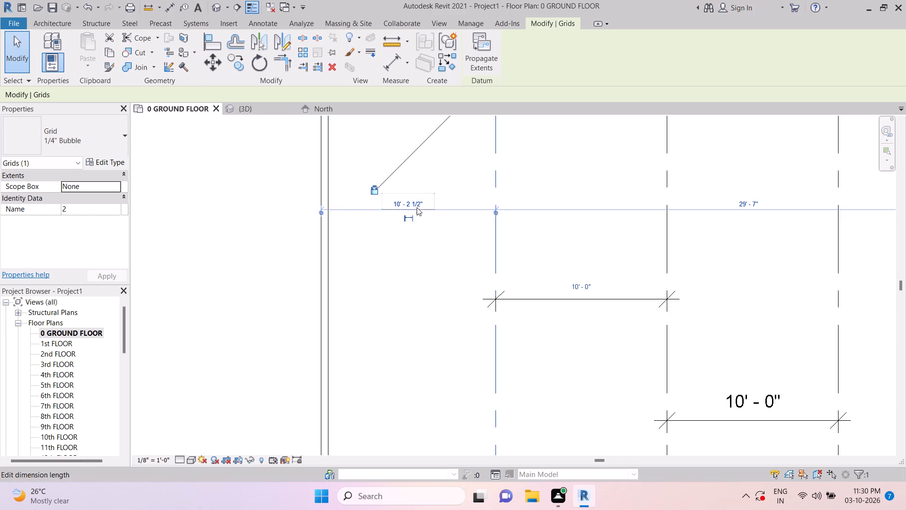
type("10'")
key("Return")
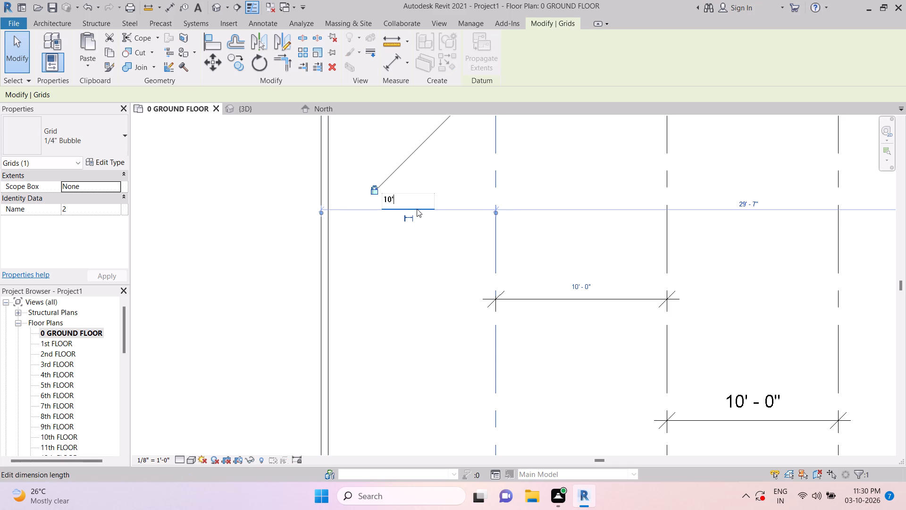
Set the distance between grids 2 and 3 to 10' by moving grid 3, and dismiss the pop-up notice.
scroll(580, 293, "down", 3)
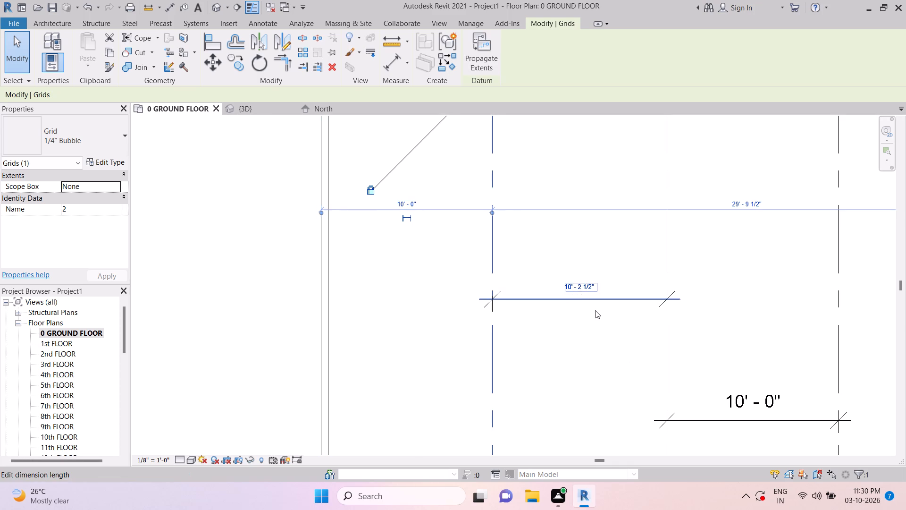
scroll(602, 288, "down", 2)
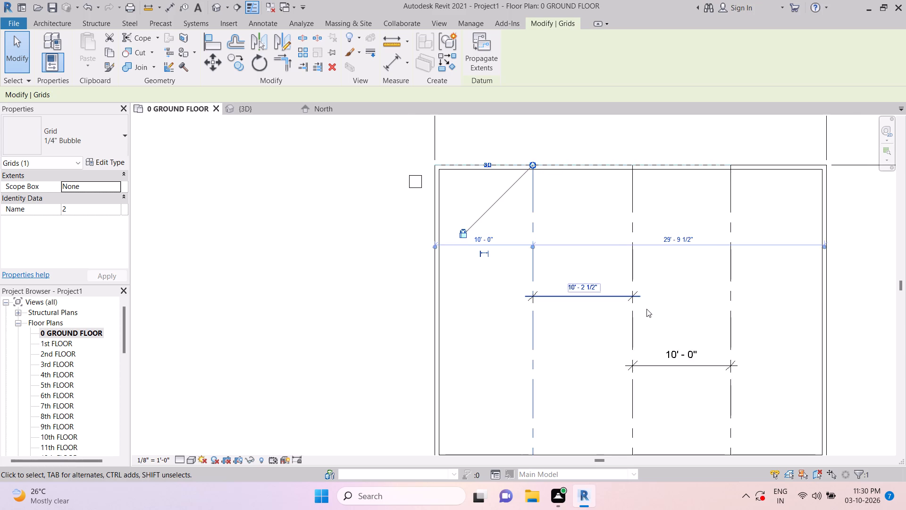
middle_click_drag(623, 303, 562, 300)
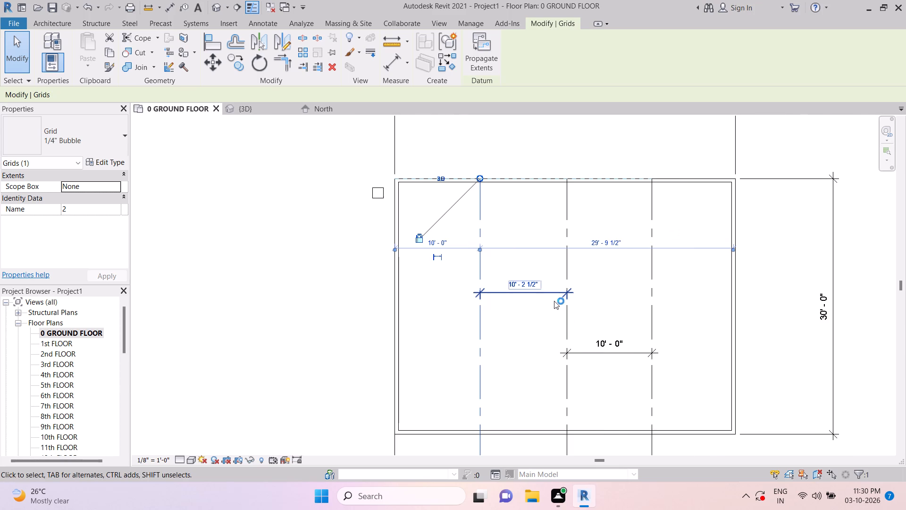
left_click(564, 322)
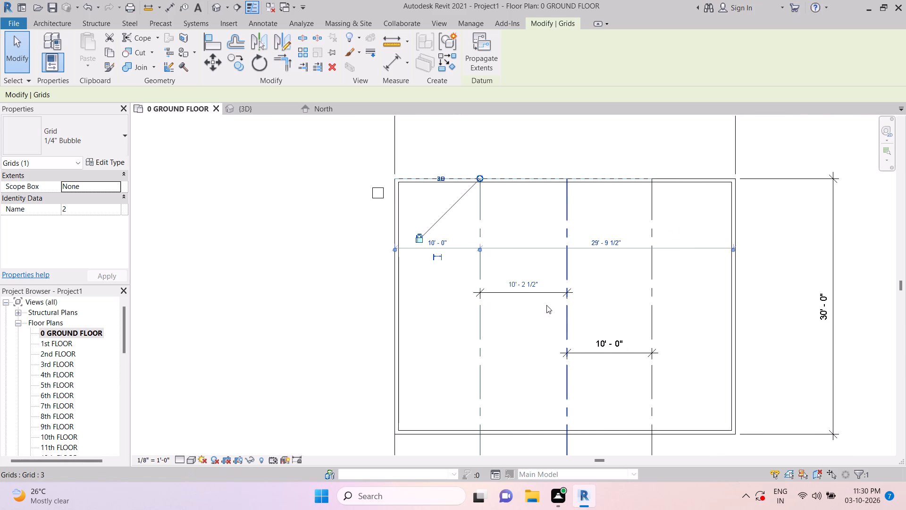
left_click(531, 285)
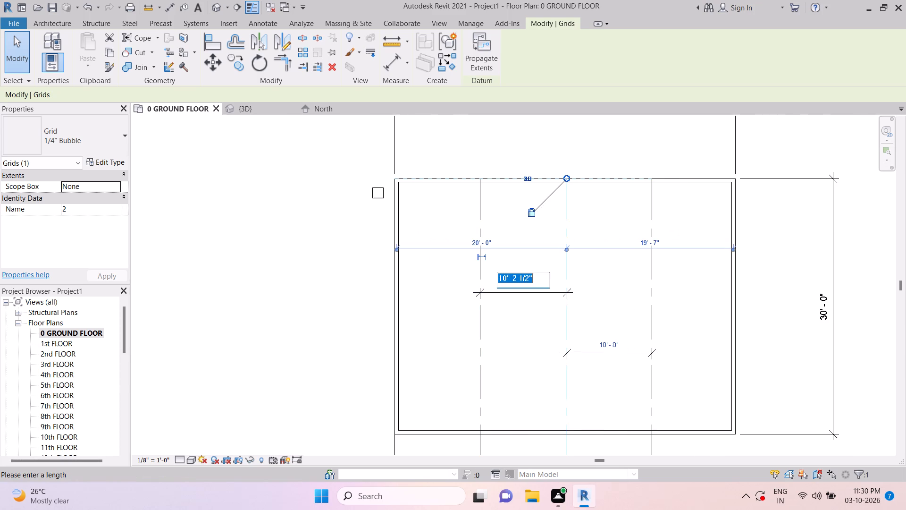
type("10'")
key("Return")
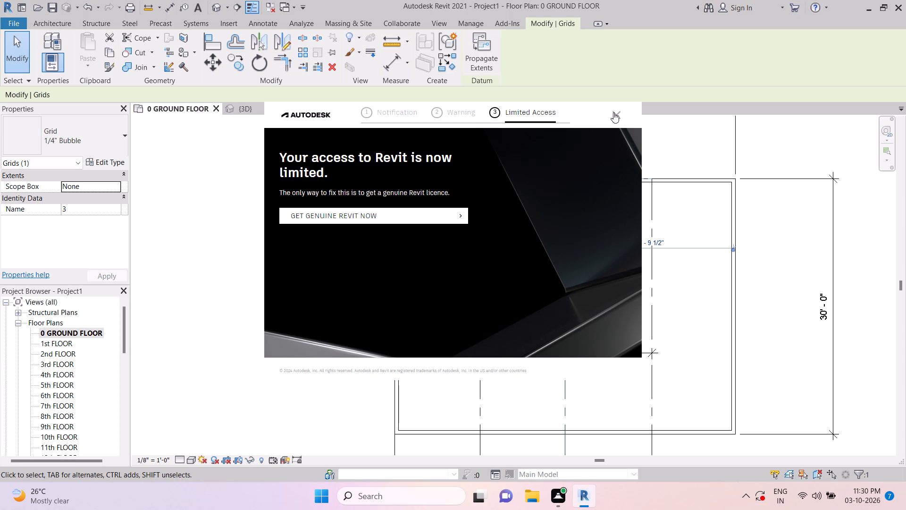
left_click(618, 113)
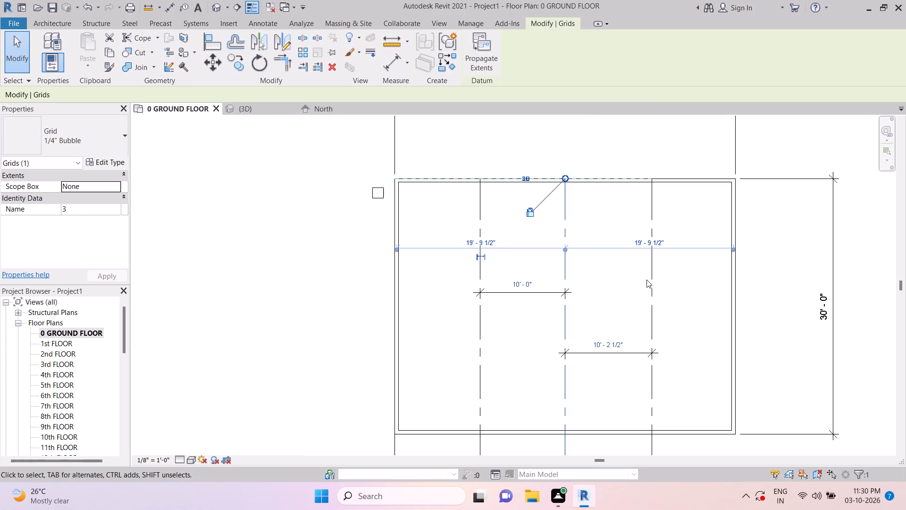
Set the distance between grids 3 and 4 to 10' by moving grid 4.
middle_click_drag(603, 299, 544, 289)
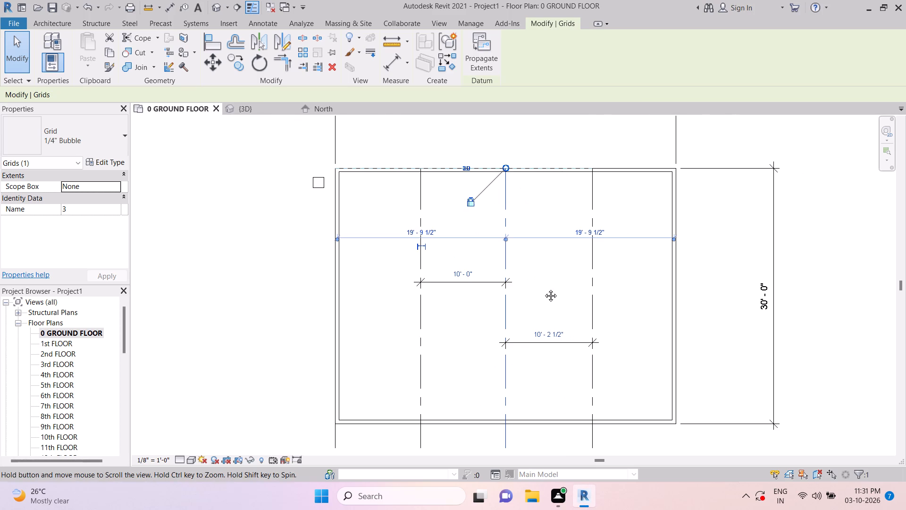
middle_click_drag(544, 289, 543, 288)
left_click(593, 367)
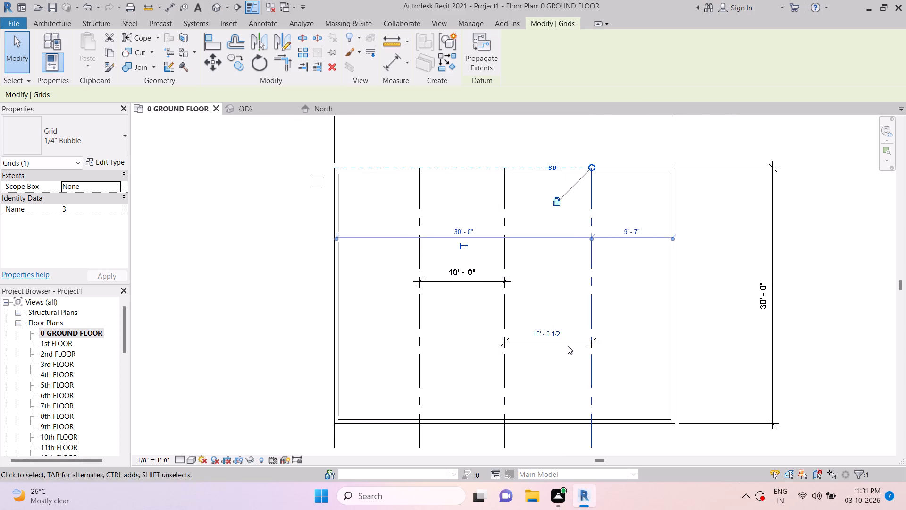
left_click(555, 337)
type("10'")
key("Return")
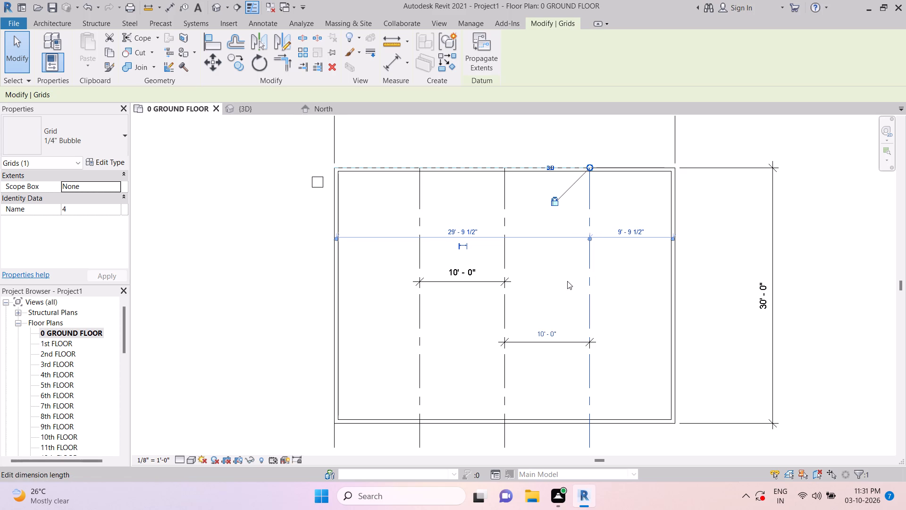
middle_click_drag(551, 281, 490, 282)
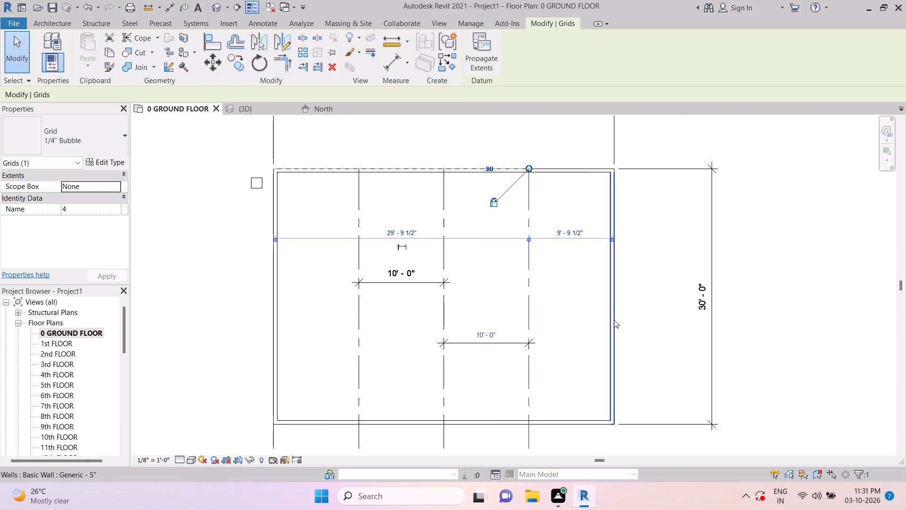
key("Escape")
key("Escape")
key("Escape")
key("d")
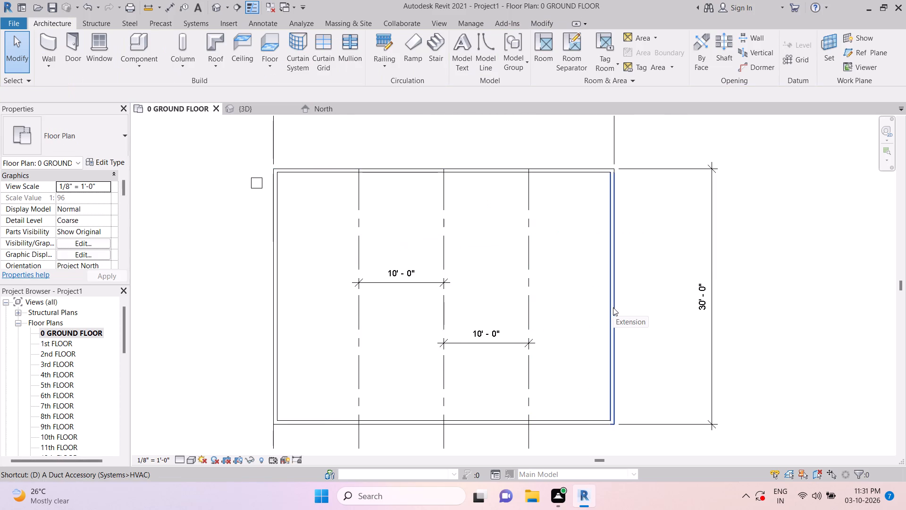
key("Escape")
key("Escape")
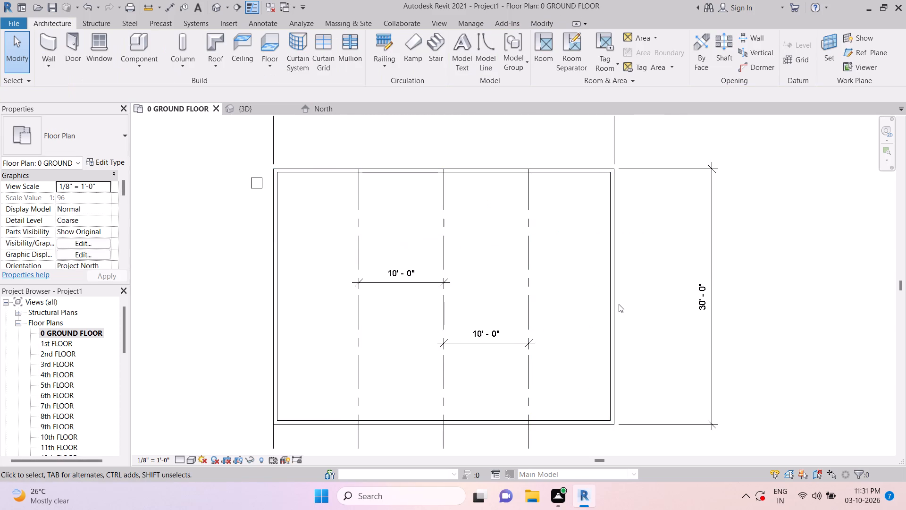
Draw vertical grid 5 along the right wall's outer face, from the top wall down to line up with the other grid ends.
key("g")
key("r")
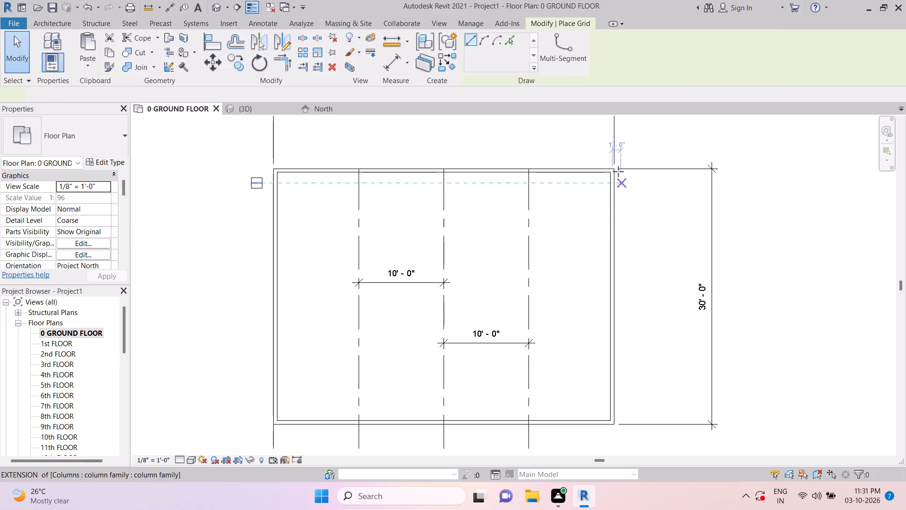
left_click(618, 170)
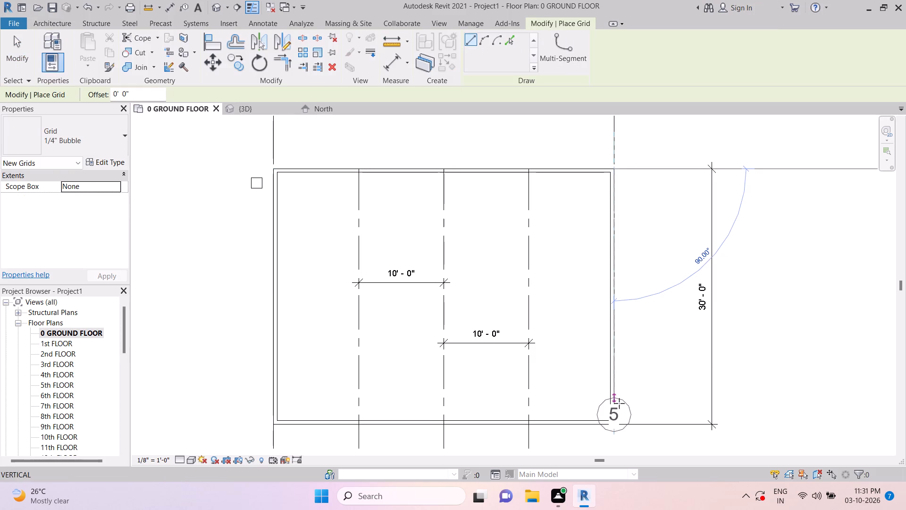
middle_click_drag(619, 402, 629, 285)
scroll(627, 288, "up", 1)
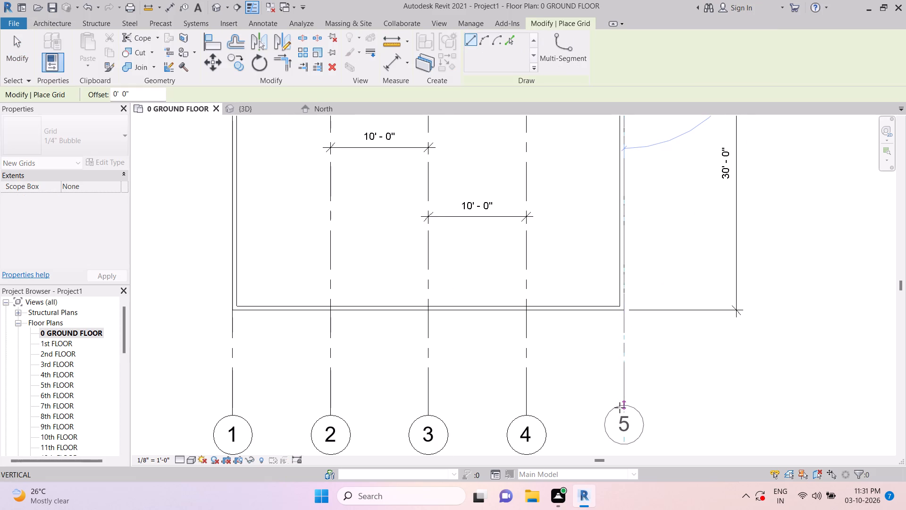
middle_click_drag(619, 410, 621, 328)
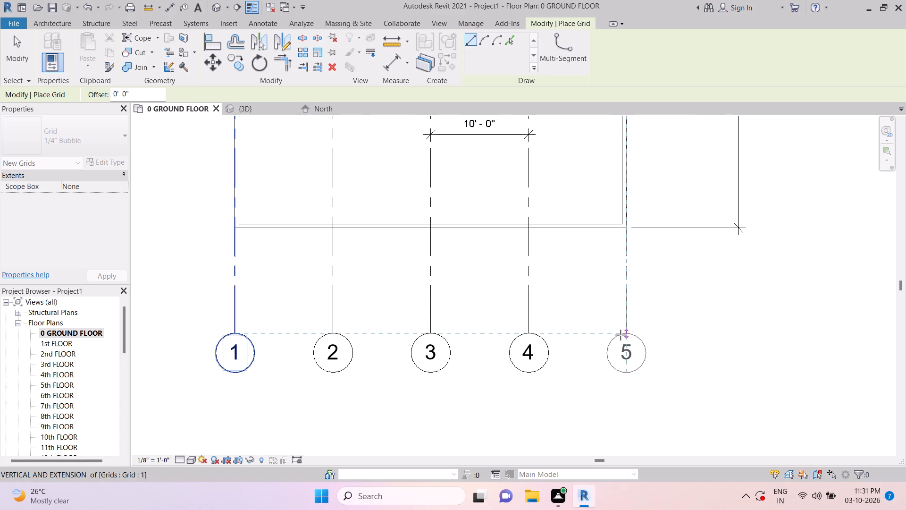
left_click(621, 333)
key("Escape")
key("Escape")
key("Escape")
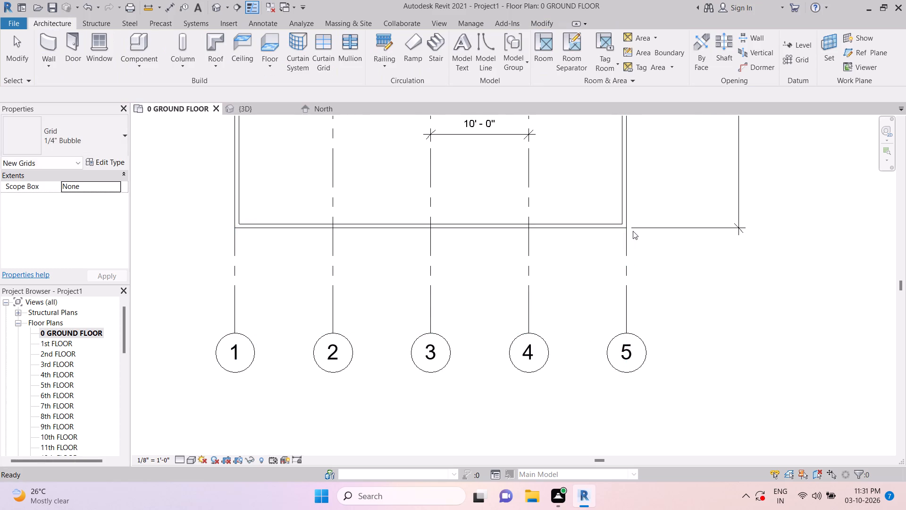
scroll(633, 231, "down", 4)
key("Escape")
middle_click_drag(637, 177, 638, 194)
key("Escape")
key("Escape")
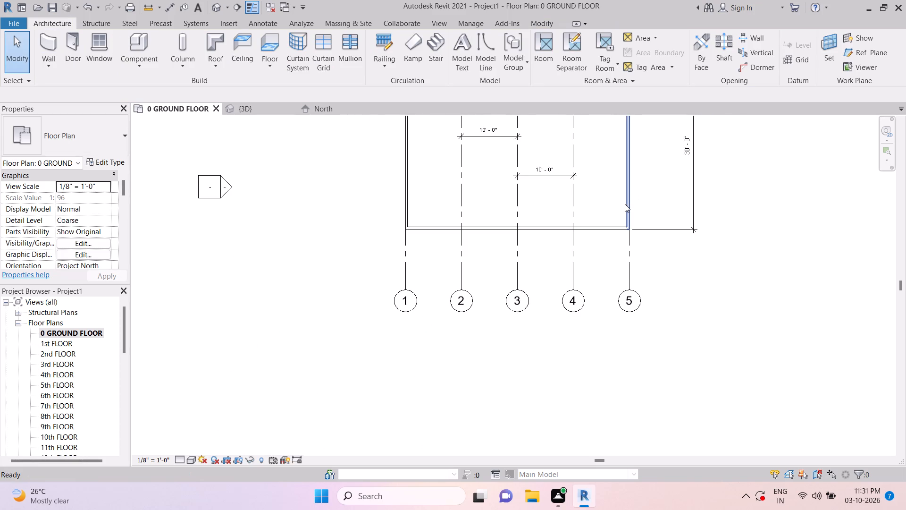
key("Escape")
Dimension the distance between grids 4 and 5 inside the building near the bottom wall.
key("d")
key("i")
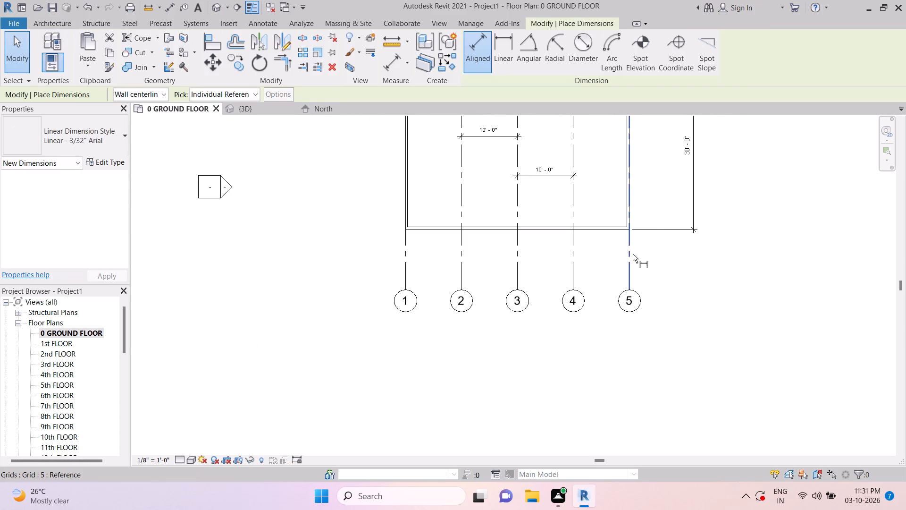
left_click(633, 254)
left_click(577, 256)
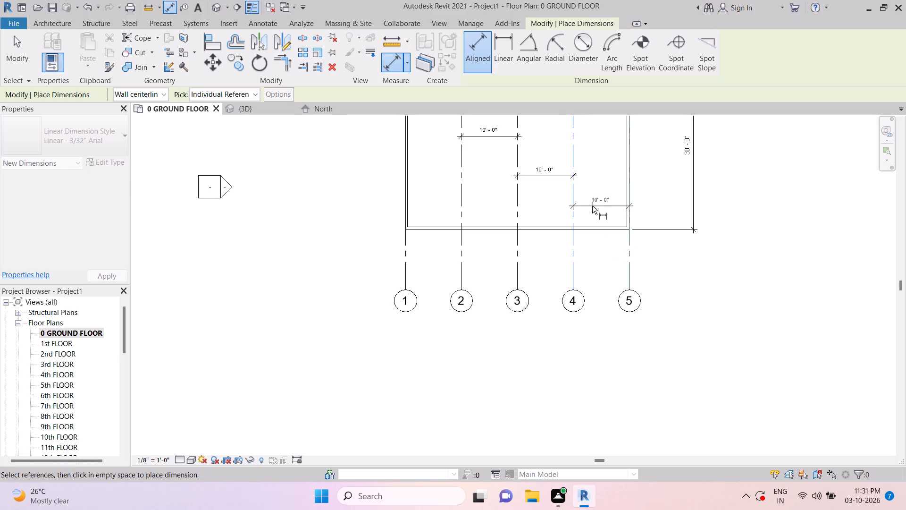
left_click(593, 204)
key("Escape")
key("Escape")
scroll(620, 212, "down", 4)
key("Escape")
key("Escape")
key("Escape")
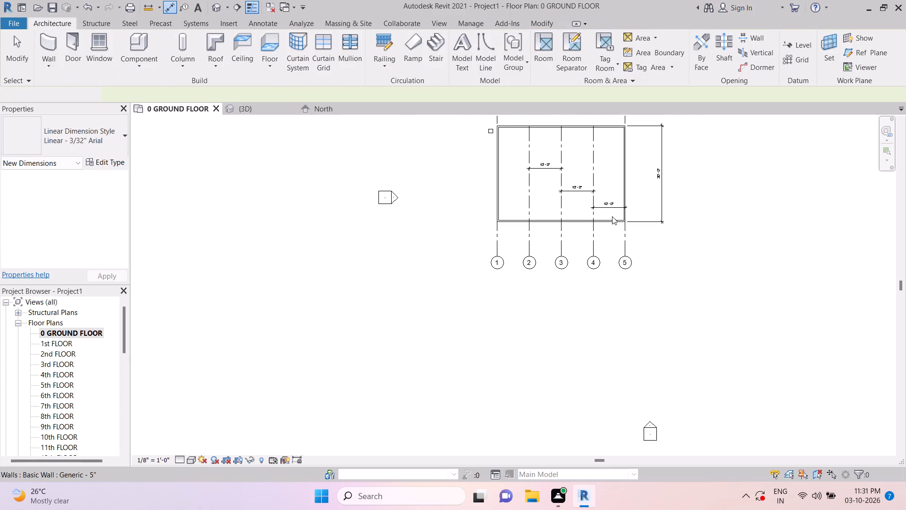
Delete the three spacing dimensions between grids 2 and 3, 3 and 4, and 4 and 5.
left_click(613, 211)
key("Delete")
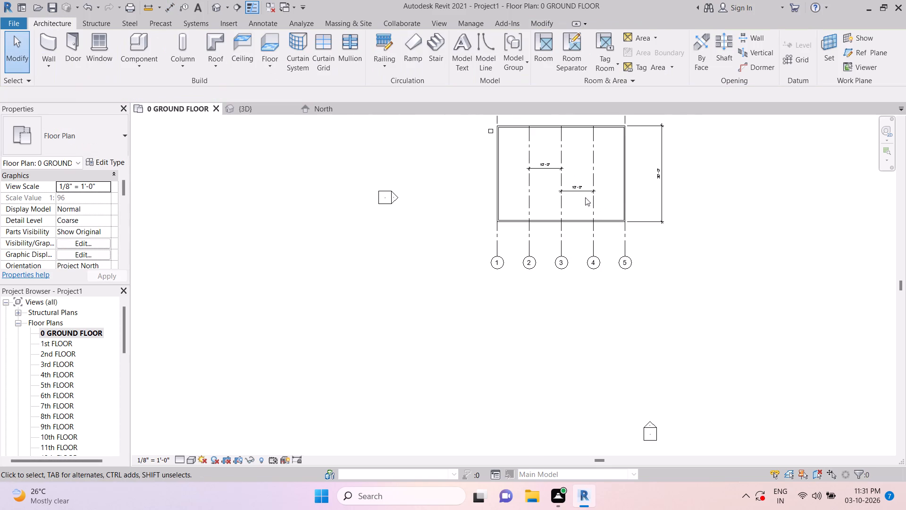
left_click(580, 194)
key("Delete")
left_click(547, 172)
key("Delete")
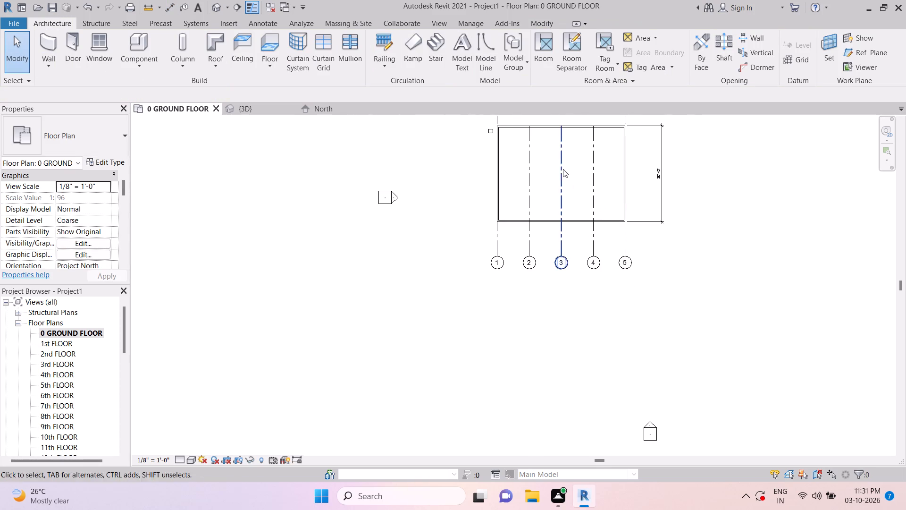
Draw a horizontal grid along the top wall's outer face, from the top-left corner to just past the right wall.
middle_click_drag(519, 146, 531, 217)
key("Escape")
key("Escape")
scroll(504, 207, "up", 7)
key("Escape")
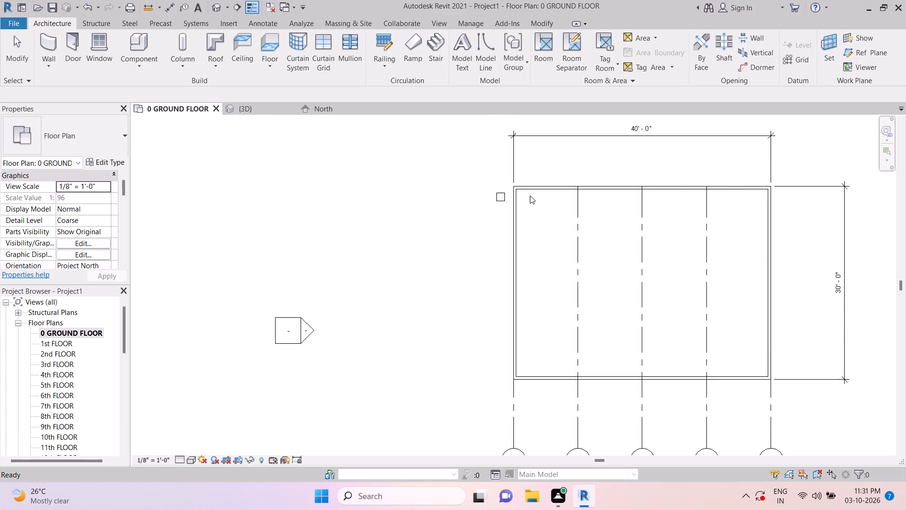
key("Escape")
key("Escape")
key("g")
key("r")
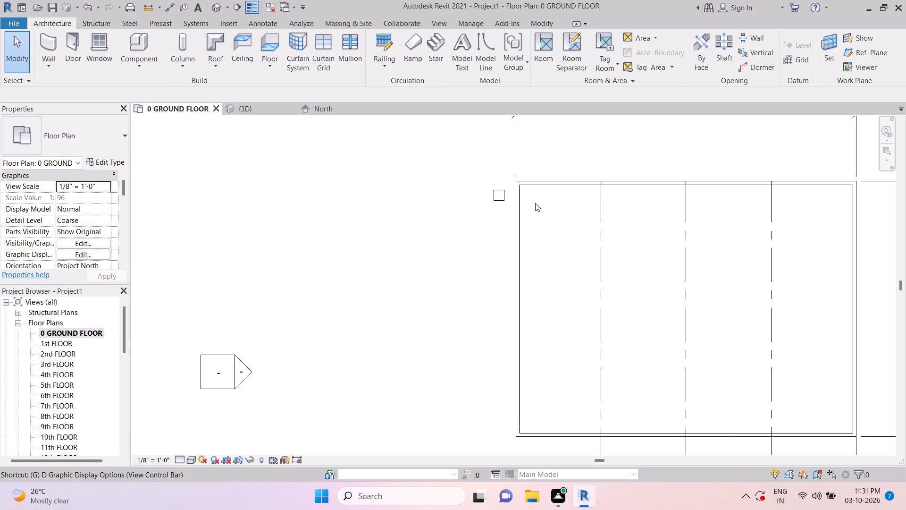
scroll(527, 187, "up", 8)
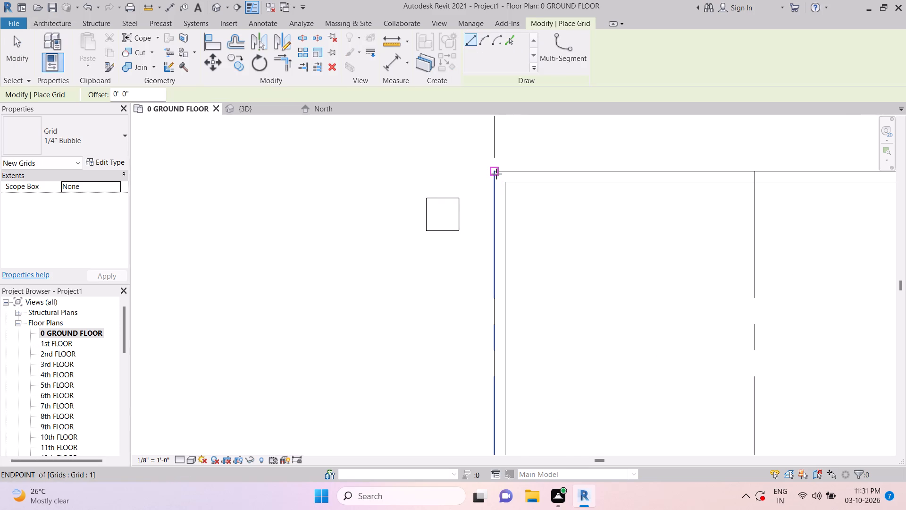
left_click(497, 173)
scroll(497, 173, "down", 5)
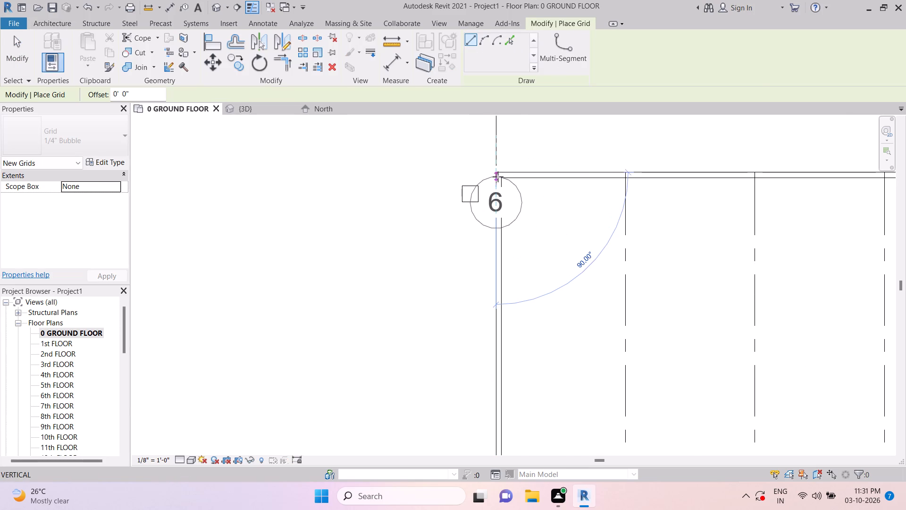
scroll(498, 177, "down", 5)
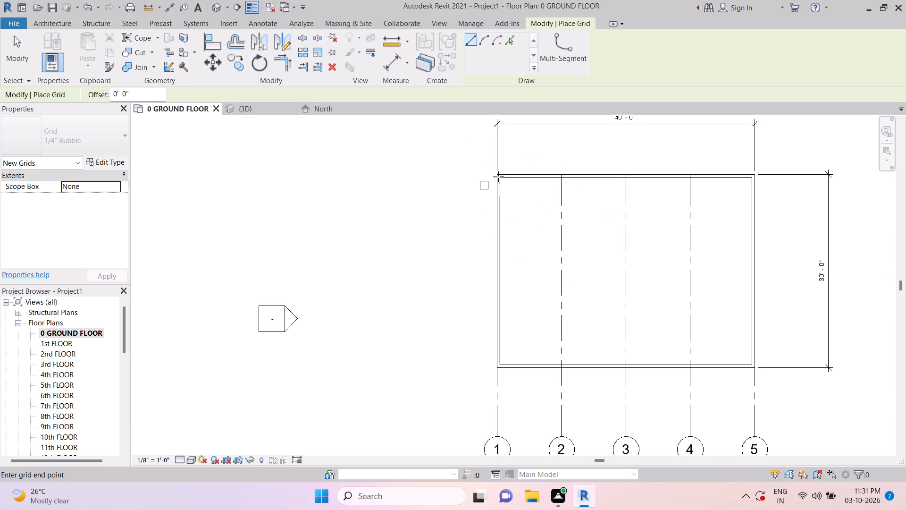
scroll(498, 177, "down", 3)
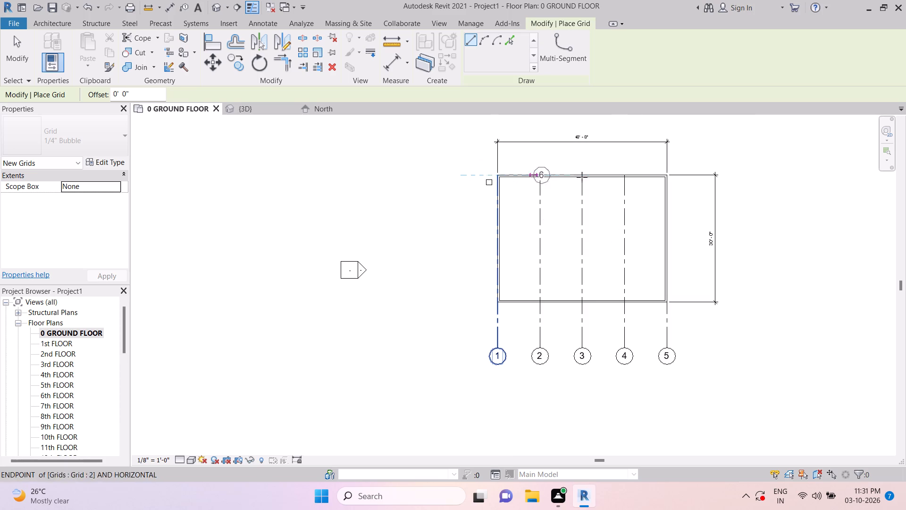
middle_click_drag(639, 177, 562, 185)
scroll(562, 185, "down", 1)
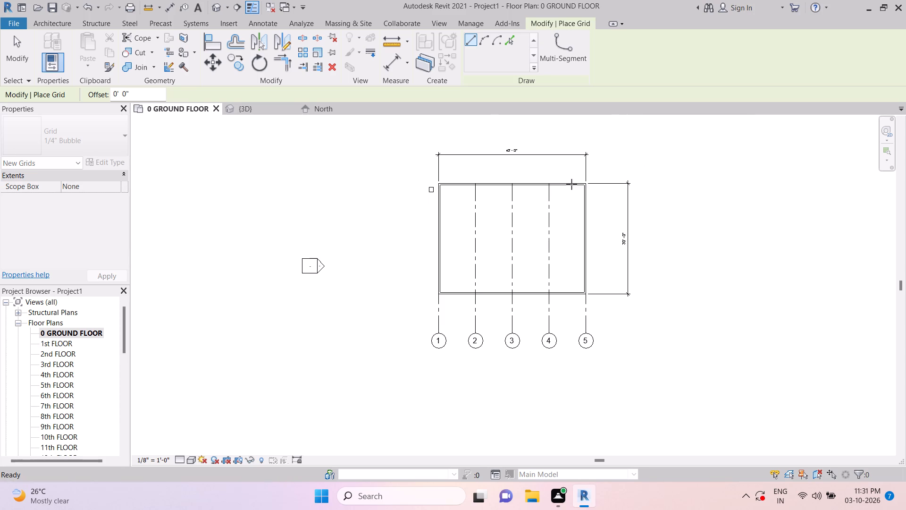
left_click(604, 182)
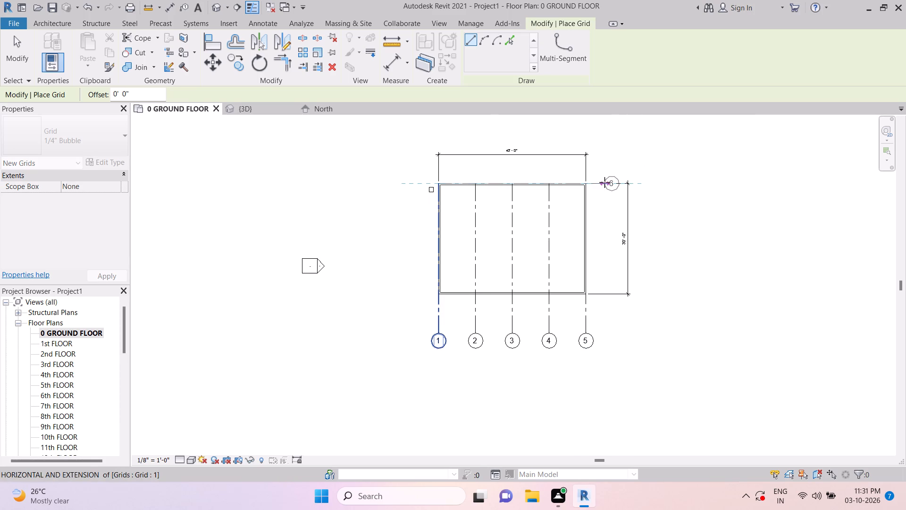
key("Escape")
scroll(585, 196, "up", 4)
key("Escape")
key("Escape")
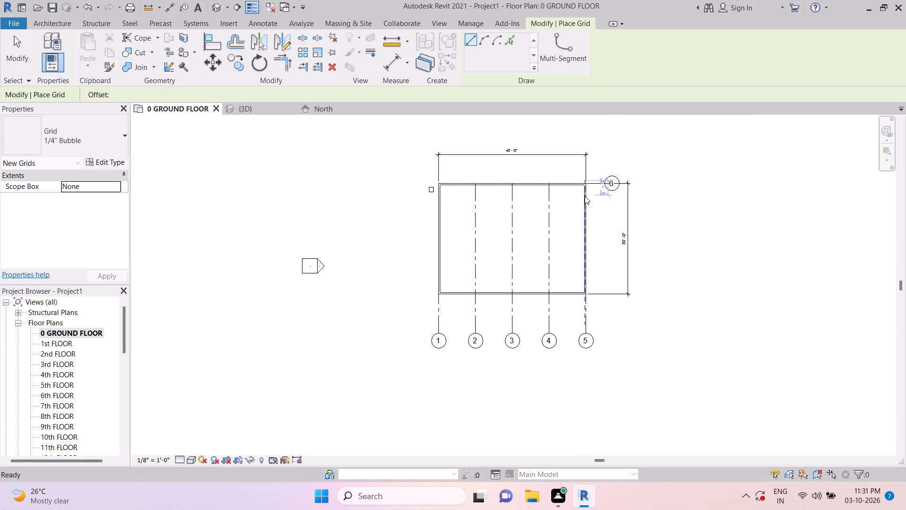
key("Escape")
key("Escape")
Draw two horizontal grids across the building, about 9' below the top wall and about 10' 6" above the bottom wall, aligned with grid 6's ends.
key("g")
key("r")
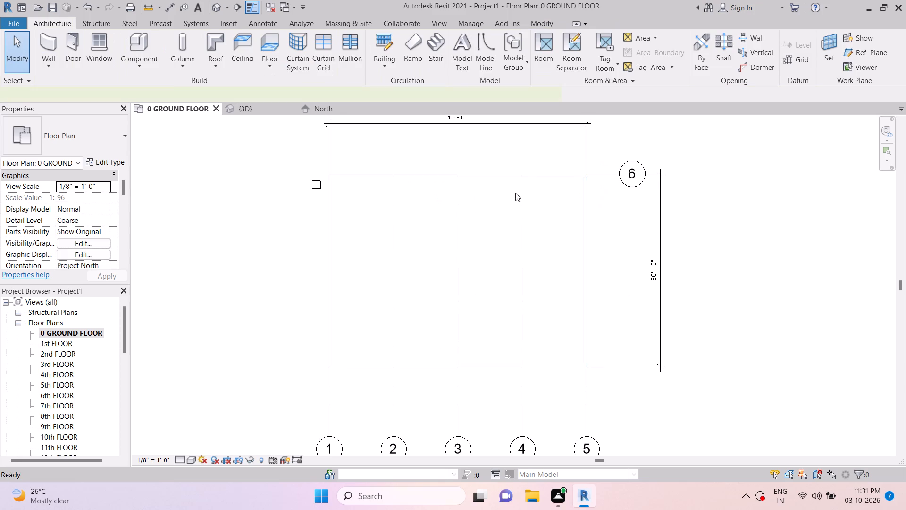
left_click(328, 231)
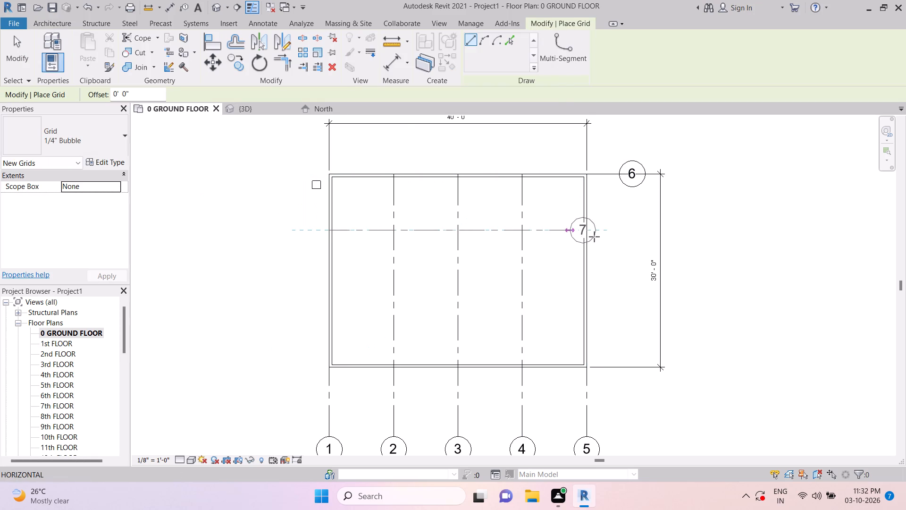
left_click(615, 231)
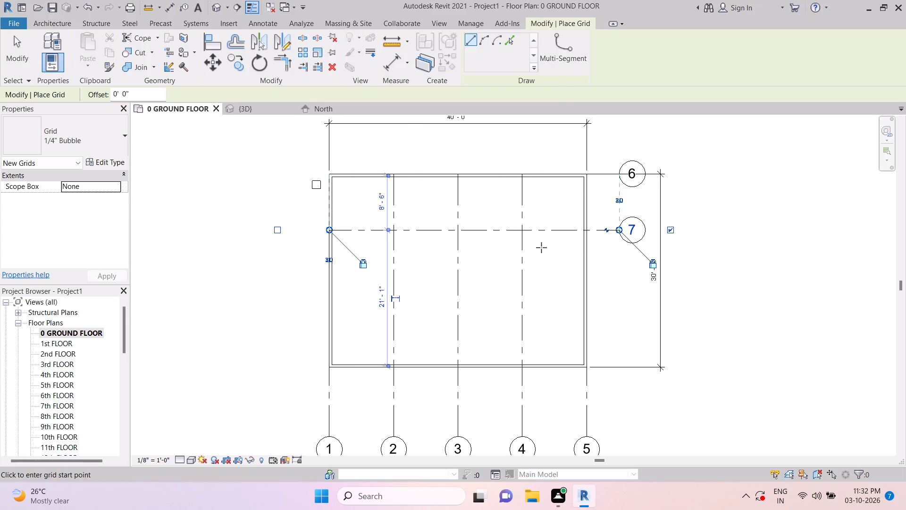
left_click(333, 300)
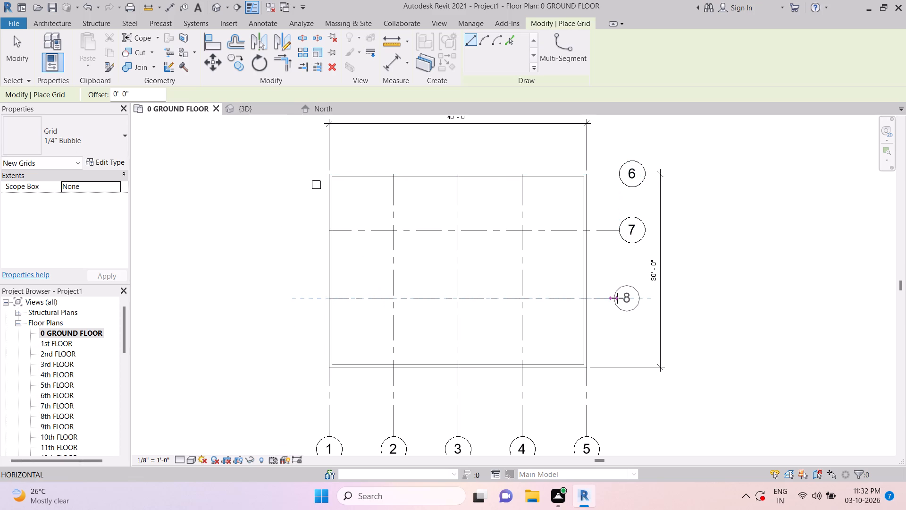
left_click(615, 295)
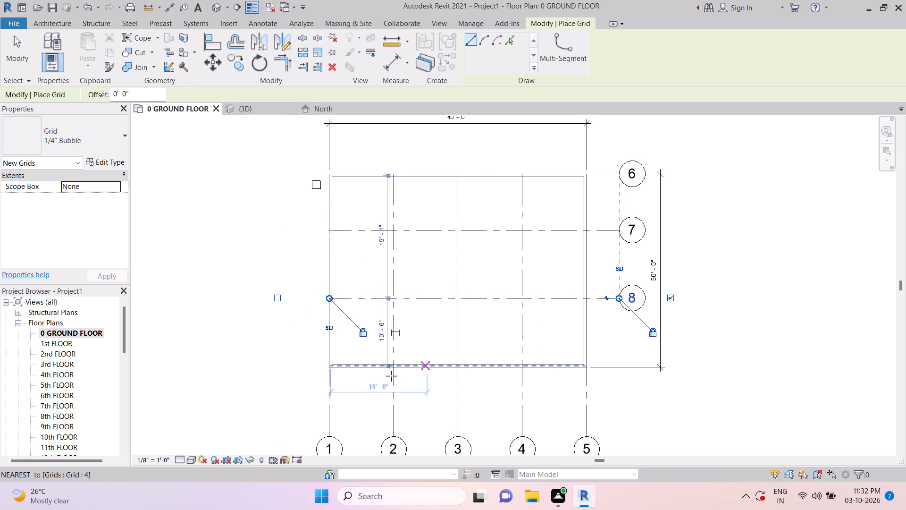
key("Escape")
Dismiss the pop-up notice and draw horizontal grid 9 along the bottom wall's outer face, ending in line with the other grid bubbles.
scroll(332, 375, "up", 7)
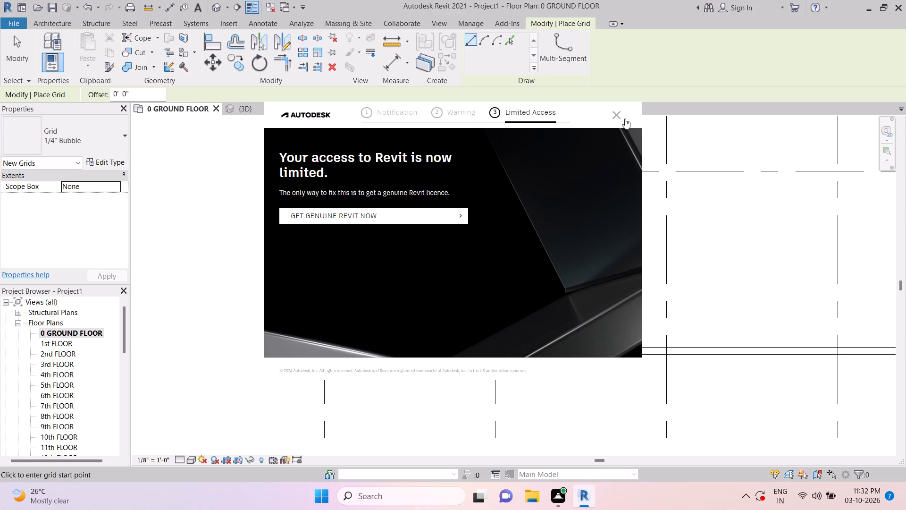
left_click(619, 116)
scroll(327, 360, "up", 4)
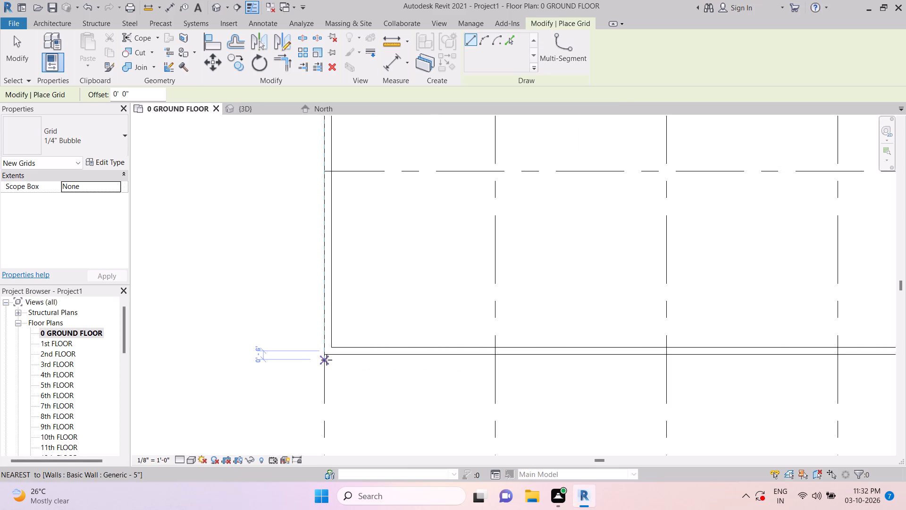
left_click(325, 352)
scroll(325, 352, "down", 2)
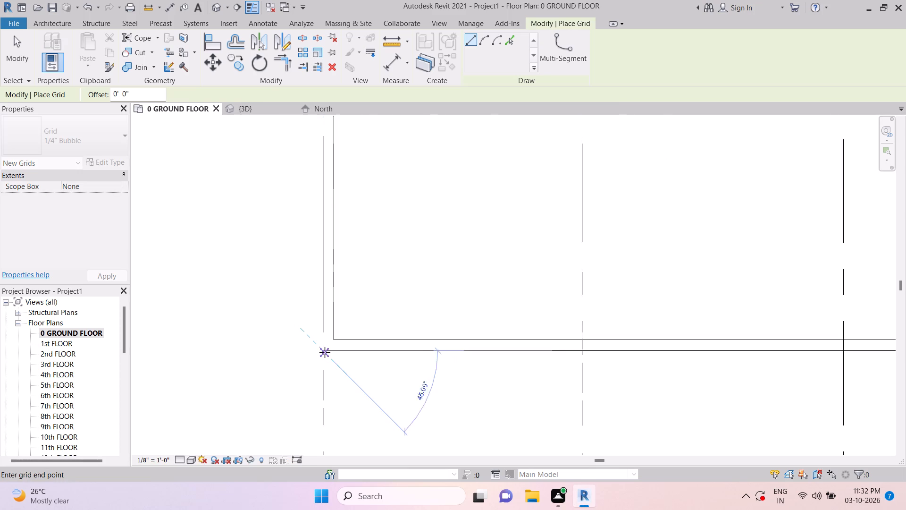
scroll(325, 352, "down", 6)
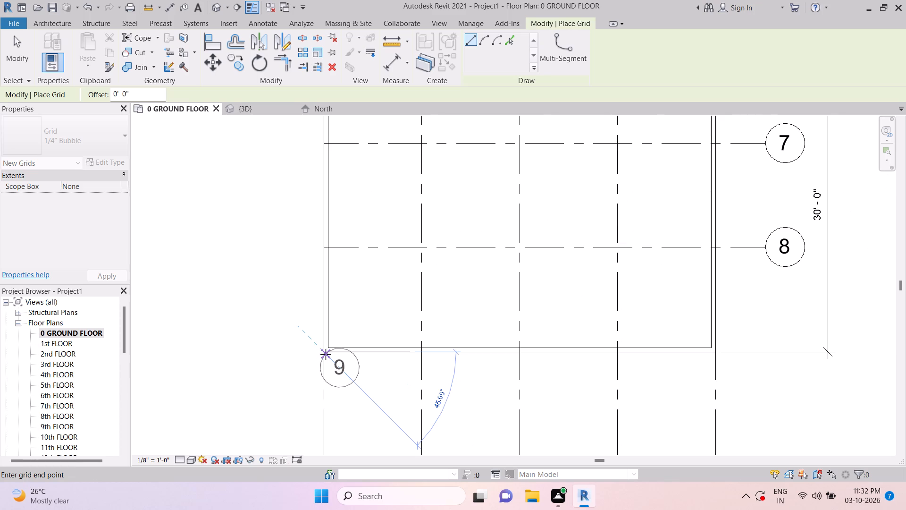
scroll(326, 354, "down", 6)
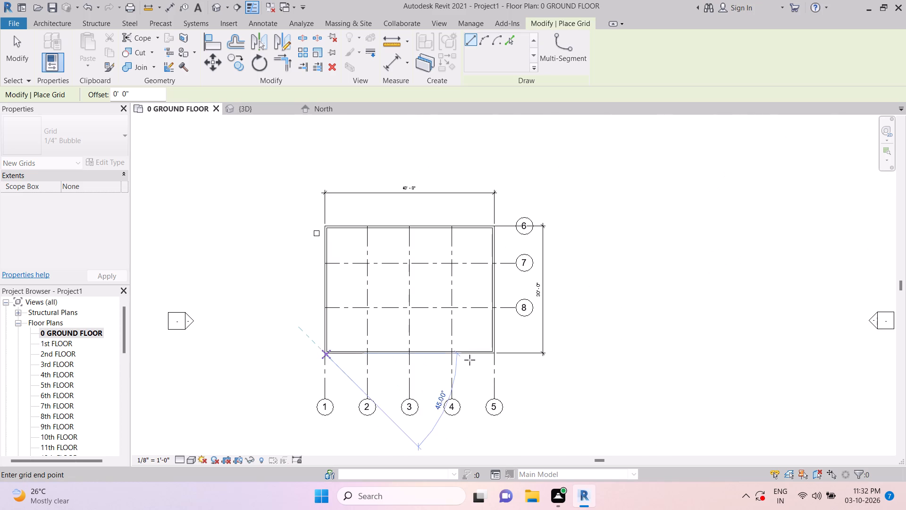
left_click(518, 351)
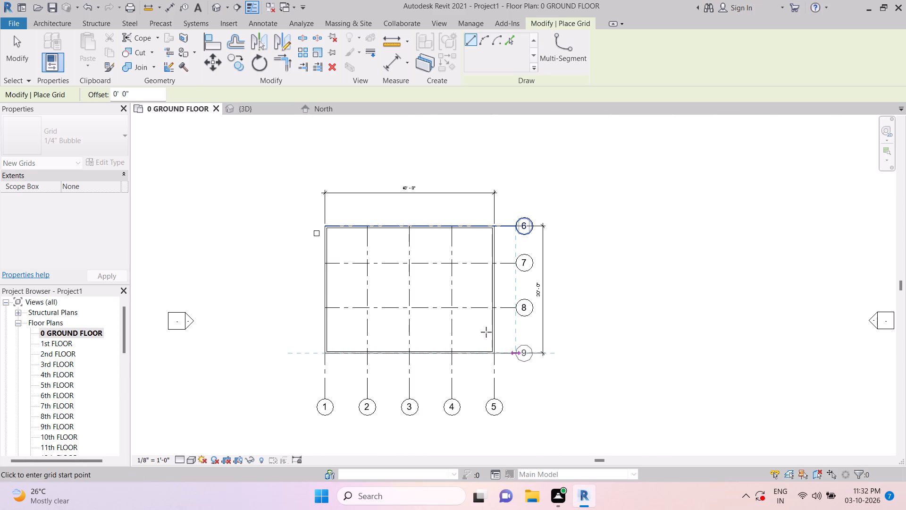
key("Escape")
key("Escape")
key("Escape")
key("Escape")
key("Escape")
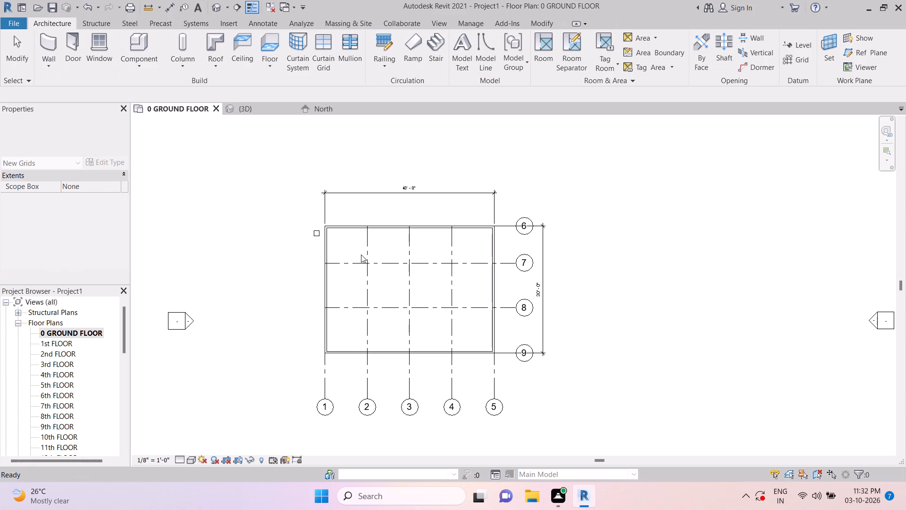
key("Escape")
Dimension the distance between horizontal grids 6 and 7 inside the building near the right wall.
scroll(359, 247, "up", 2)
key("Escape")
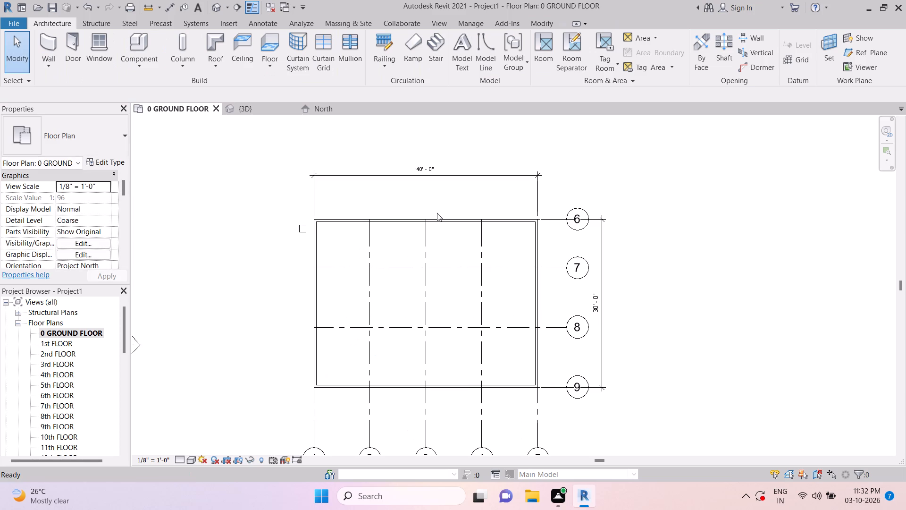
key("Escape")
key("Escape")
key("Escape")
type("DI")
left_click(545, 269)
scroll(538, 224, "up", 2)
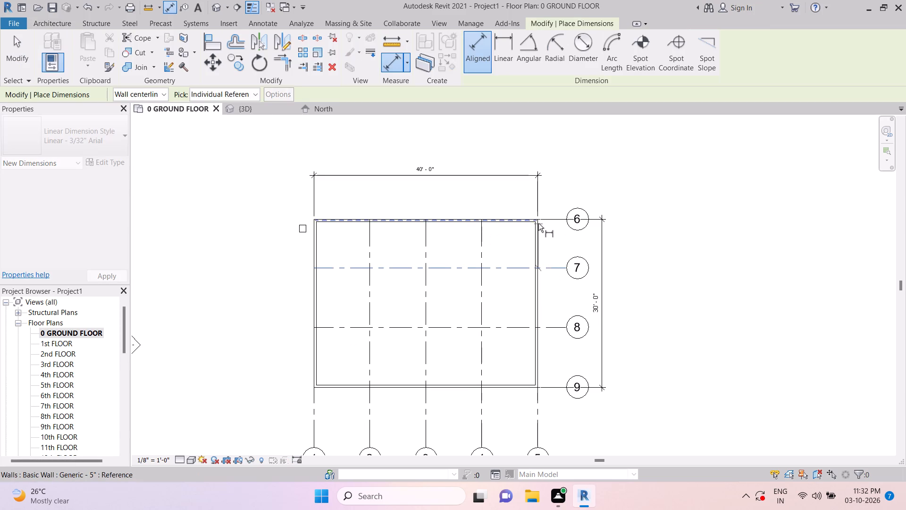
scroll(538, 223, "up", 2)
left_click(545, 217)
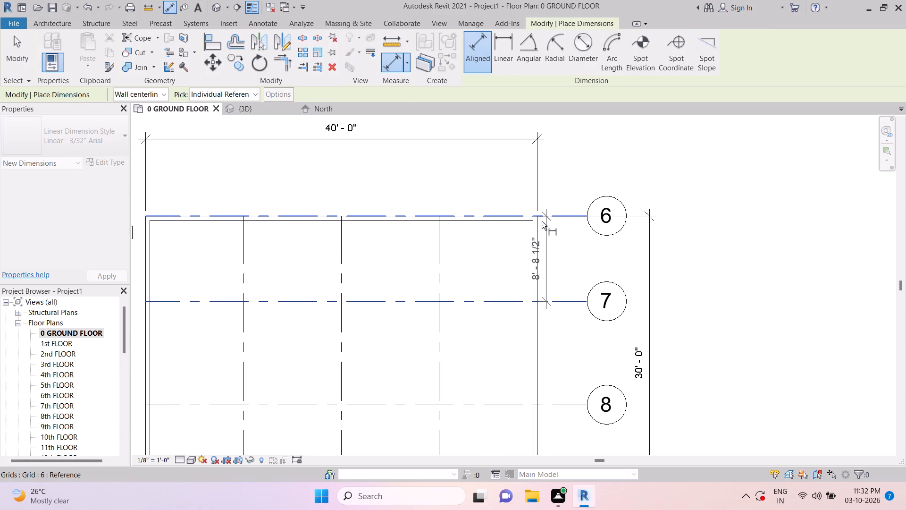
left_click(483, 251)
key("Escape")
key("Escape")
key("Escape")
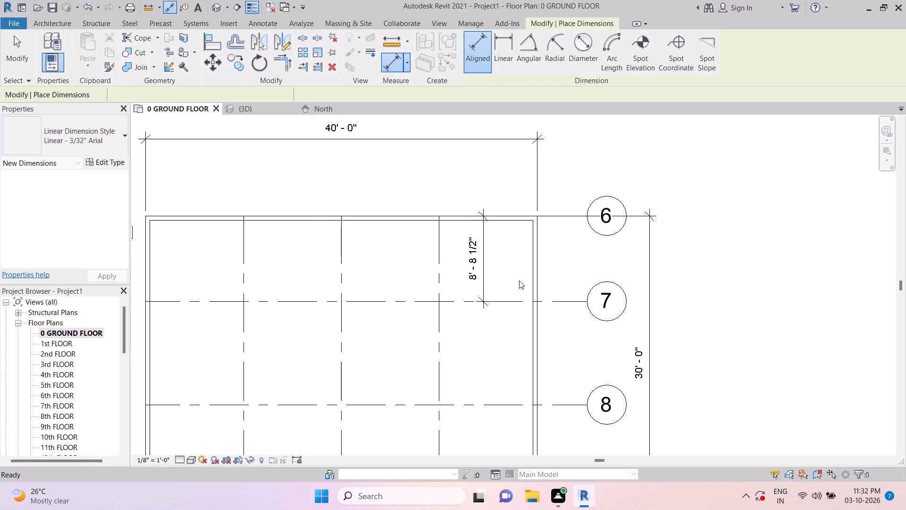
Set the distance between grids 6 and 7 to 10' by moving grid 7.
left_click(510, 302)
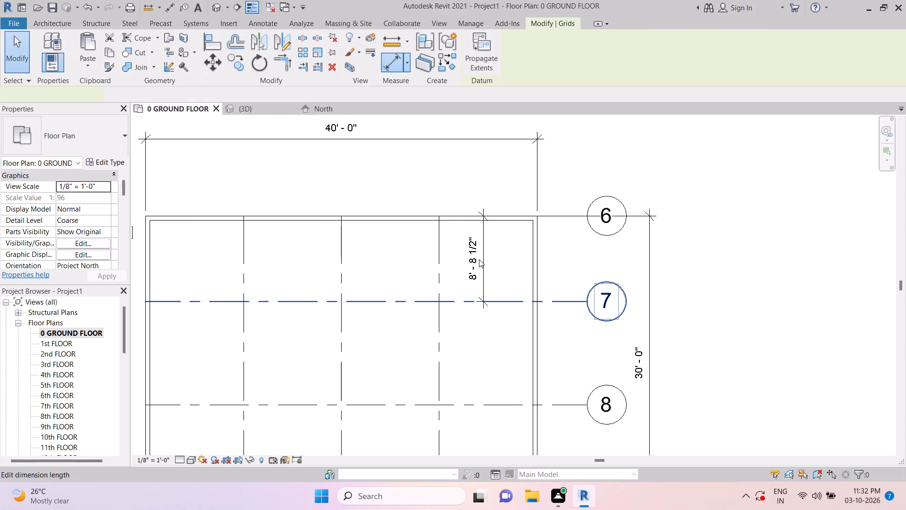
left_click(473, 257)
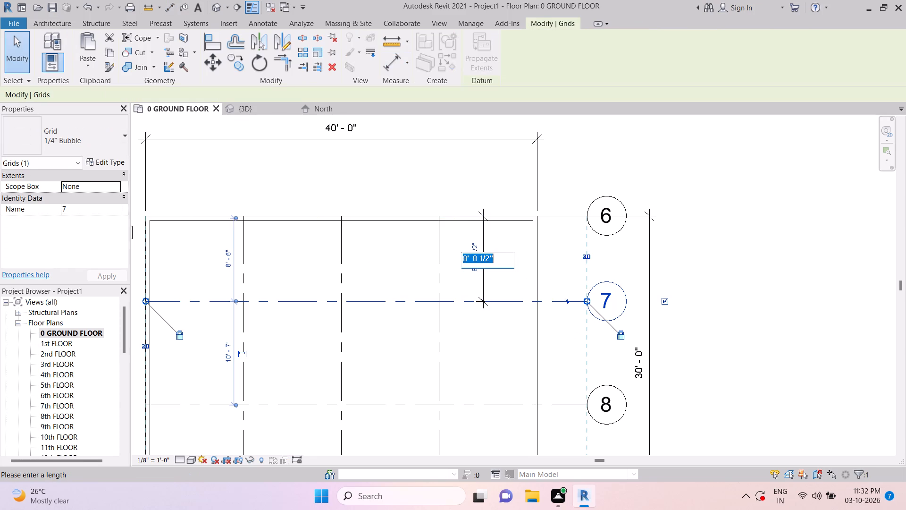
type("10'")
key("Return")
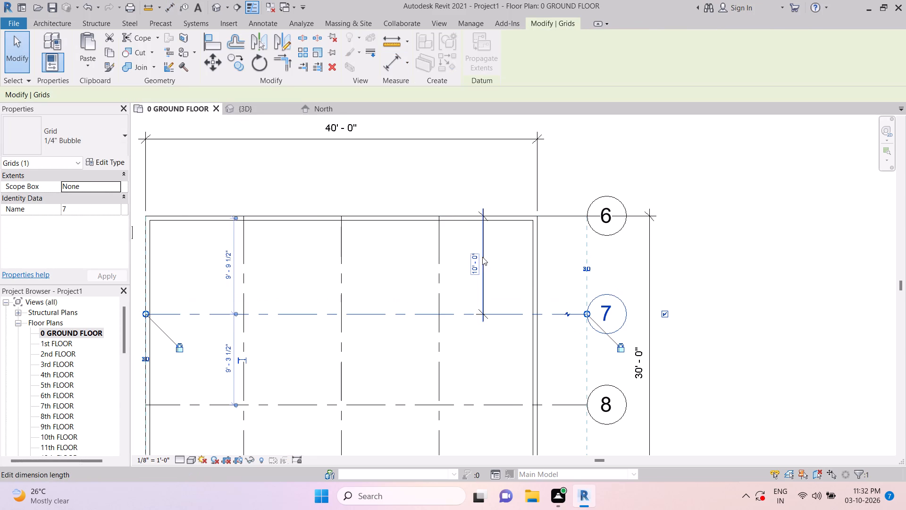
Dimension the distance between horizontal grids 7 and 8, in line with the dimension between grids 6 and 7.
key("Escape")
key("Escape")
key("Escape")
key("Escape")
key("Escape")
key("Escape")
scroll(508, 305, "down", 2)
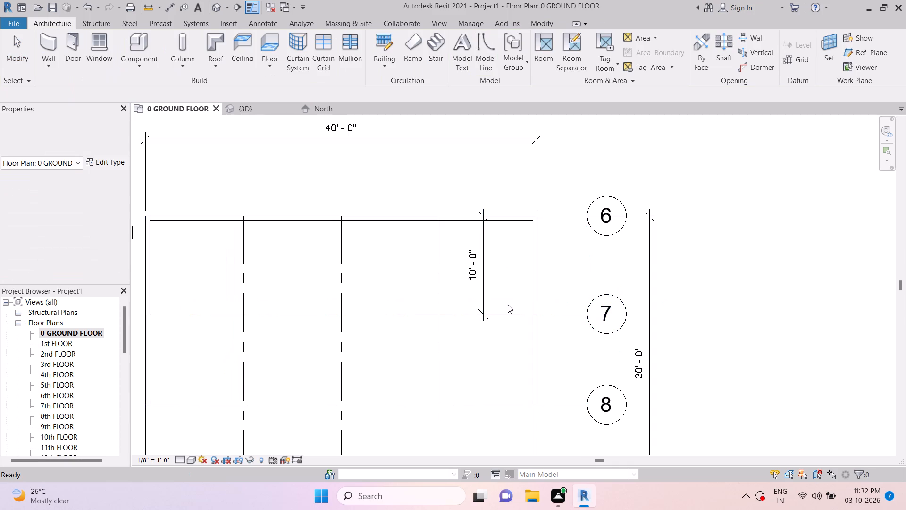
key("Escape")
key("Escape")
key("Escape")
key("Escape")
key("Escape")
key("Escape")
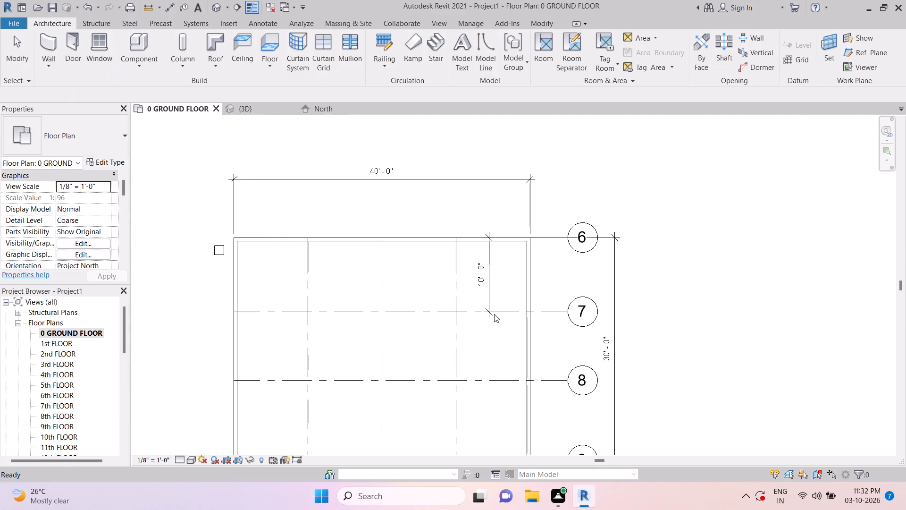
middle_click_drag(500, 295, 512, 245)
key("Escape")
key("d")
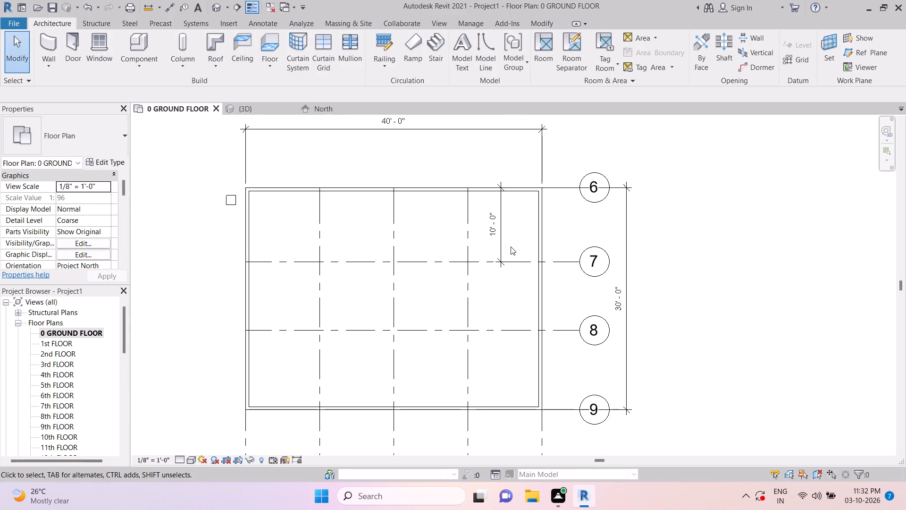
key("i")
left_click(481, 326)
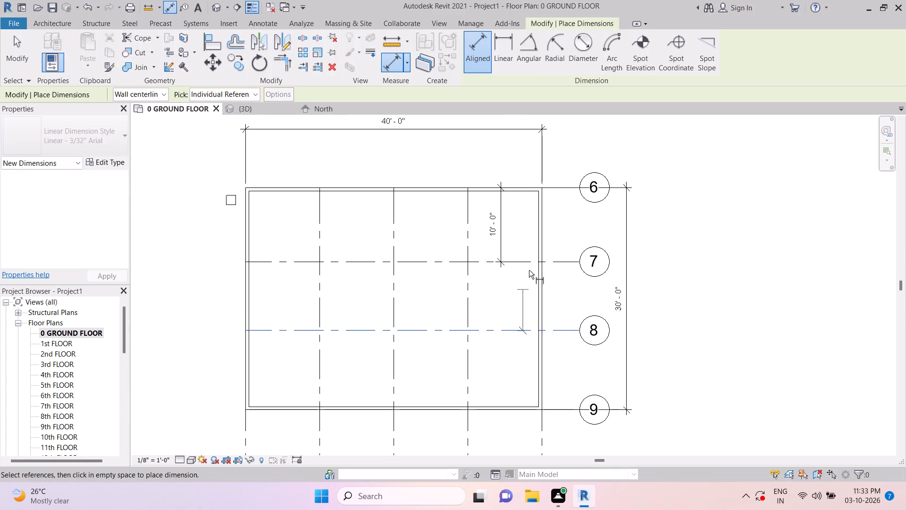
left_click(527, 266)
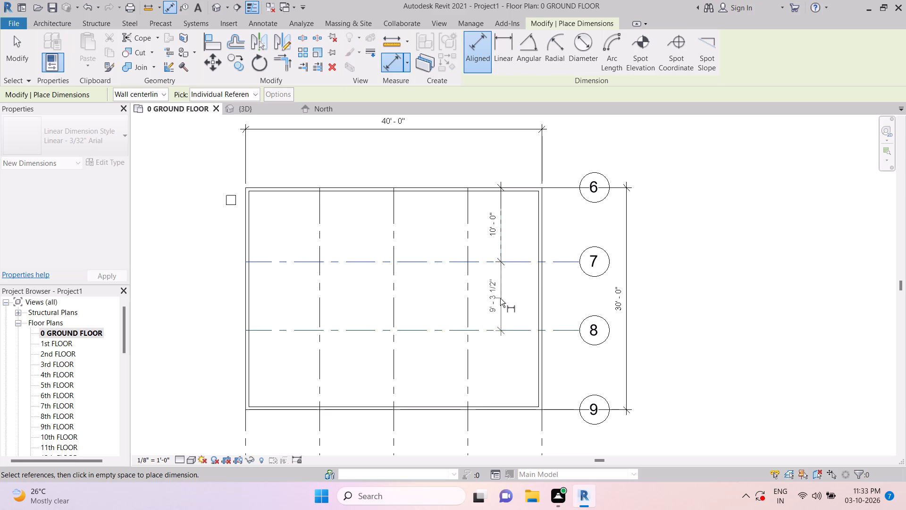
left_click(497, 299)
key("Escape")
key("Escape")
Set the distance between grids 7 and 8 to 10' by moving grid 8.
left_click(523, 327)
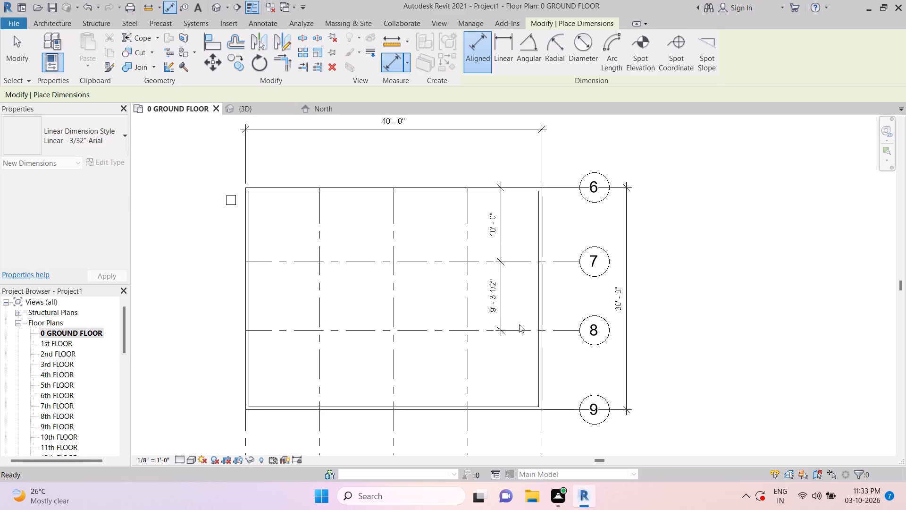
left_click(491, 300)
type("10'")
key("Return")
key("Escape")
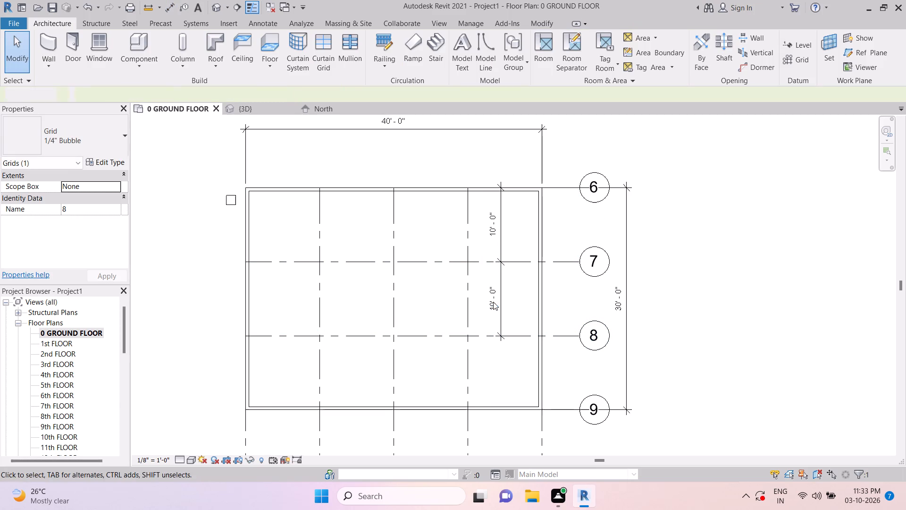
key("Escape")
key("Escape")
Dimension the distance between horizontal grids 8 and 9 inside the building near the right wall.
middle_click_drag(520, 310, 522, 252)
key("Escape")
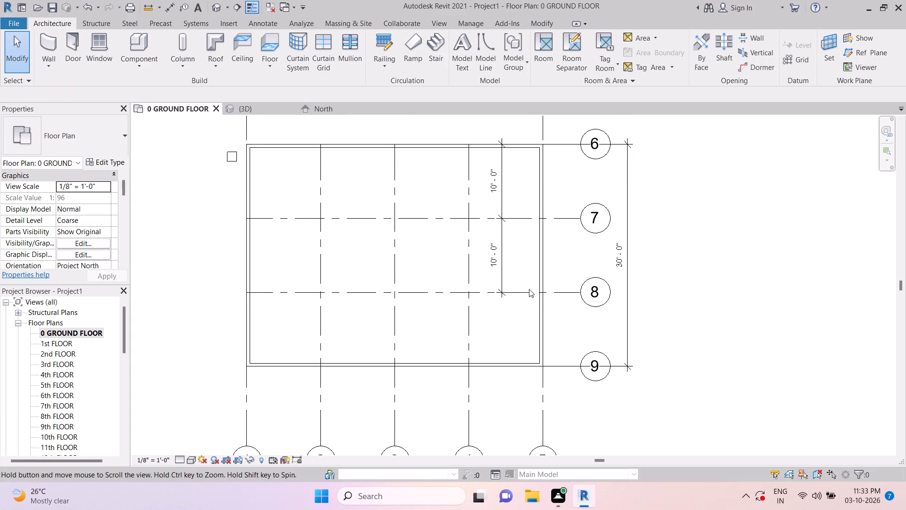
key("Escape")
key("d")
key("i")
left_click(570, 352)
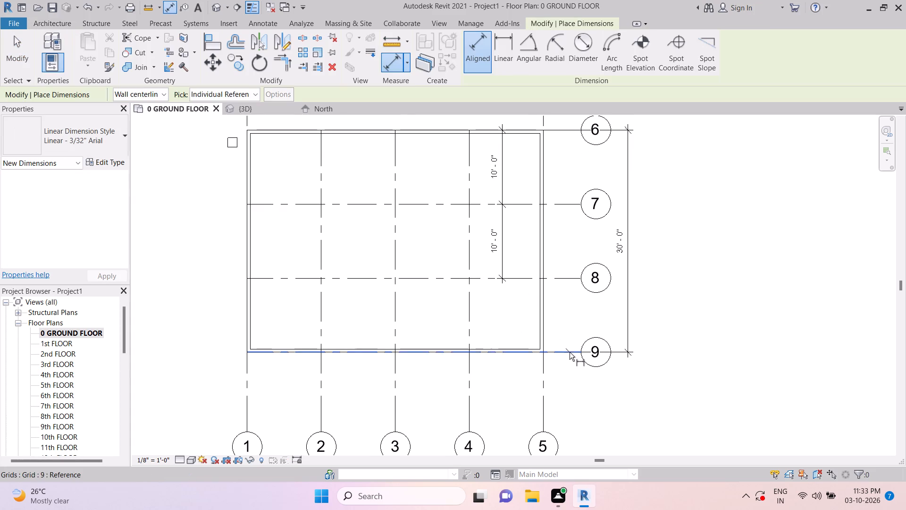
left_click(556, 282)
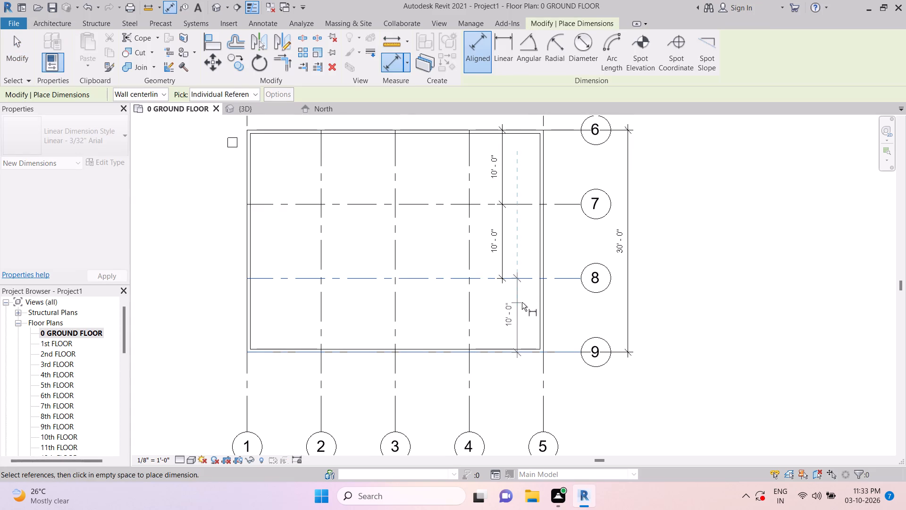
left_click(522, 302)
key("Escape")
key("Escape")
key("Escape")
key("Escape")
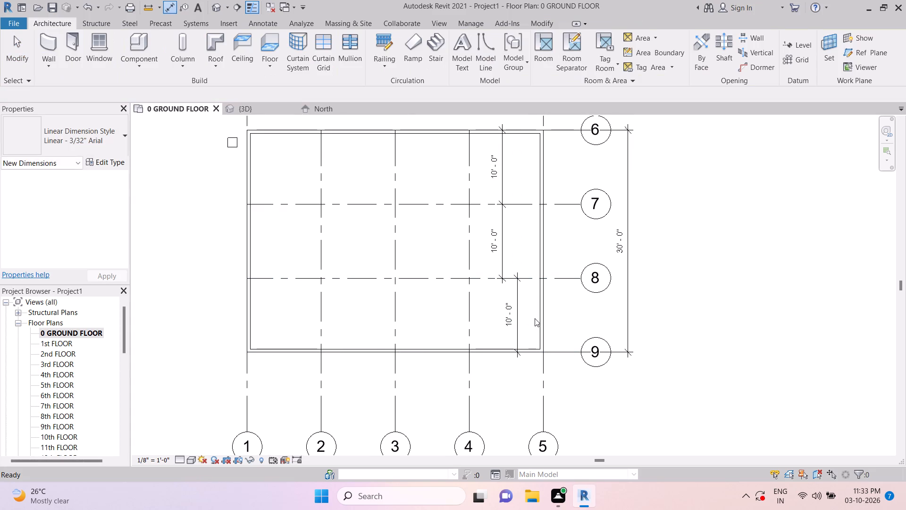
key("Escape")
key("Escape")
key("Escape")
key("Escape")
Delete the three grid-spacing dimensions inside the building between grids 6, 7, 8 and 9.
left_click(514, 315)
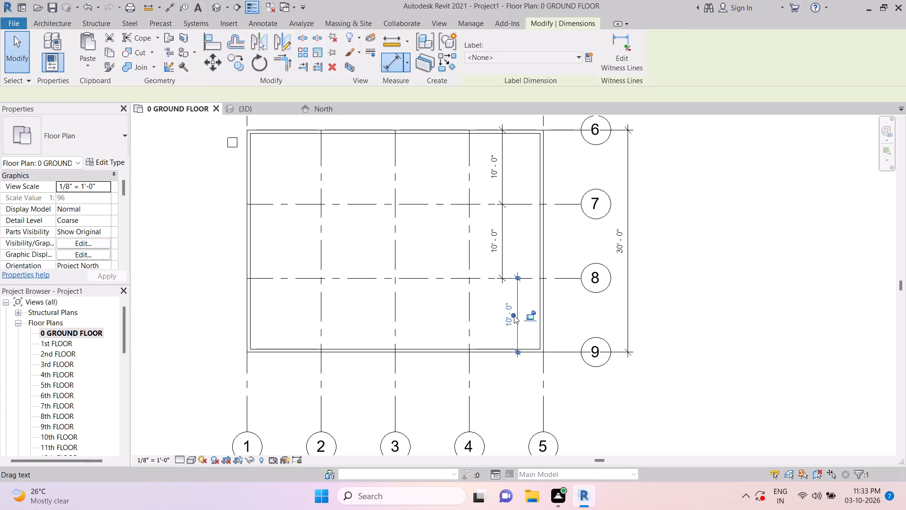
key("Delete")
left_click(500, 250)
key("Delete")
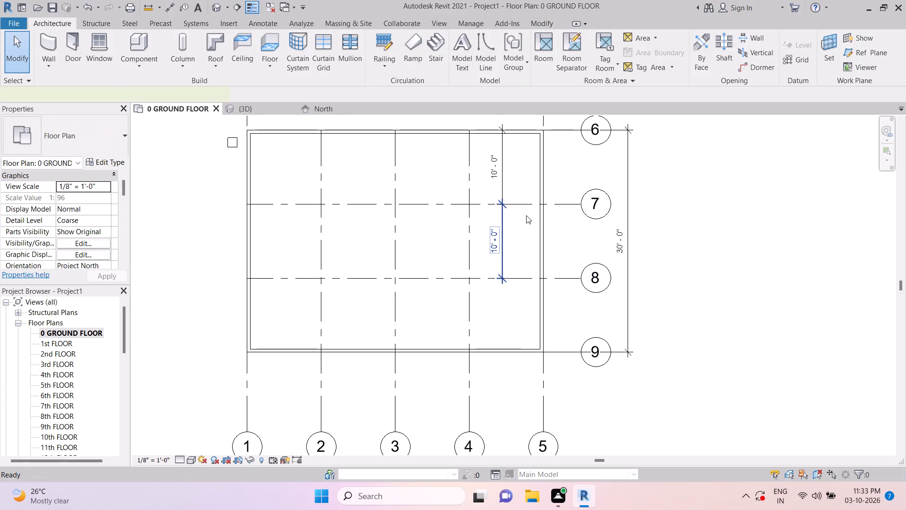
middle_click_drag(526, 215, 528, 276)
left_click(502, 240)
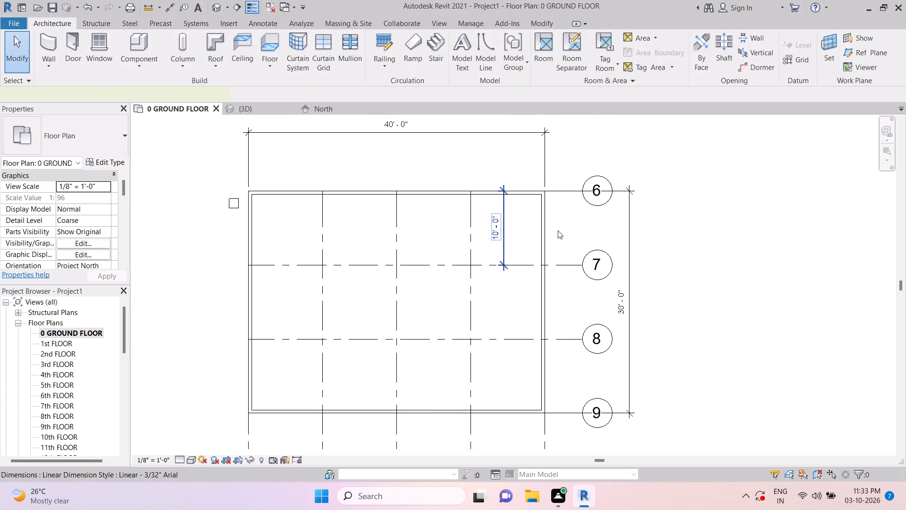
key("Delete")
scroll(555, 221, "down", 4)
key("Escape")
key("Escape")
key("Escape")
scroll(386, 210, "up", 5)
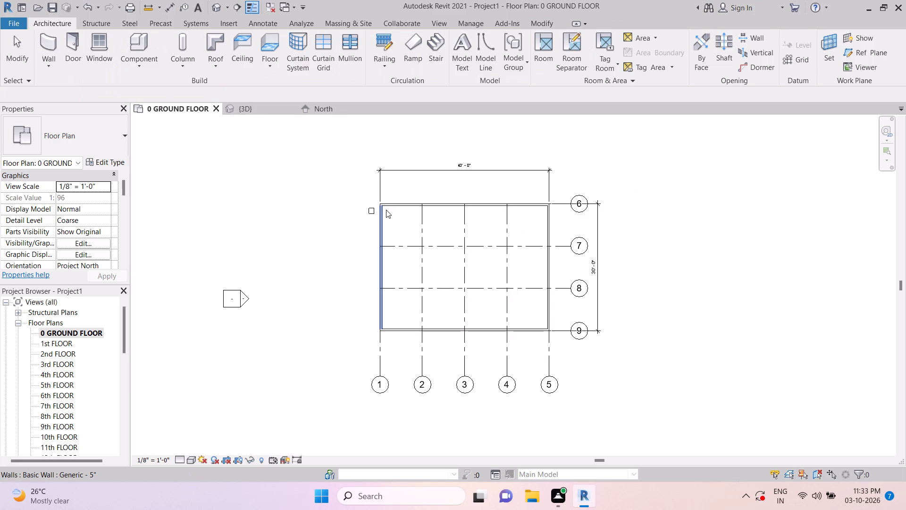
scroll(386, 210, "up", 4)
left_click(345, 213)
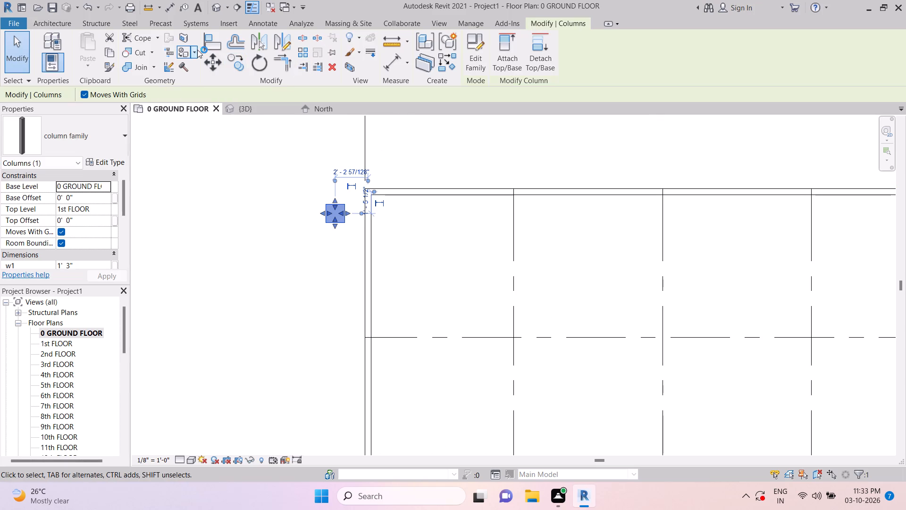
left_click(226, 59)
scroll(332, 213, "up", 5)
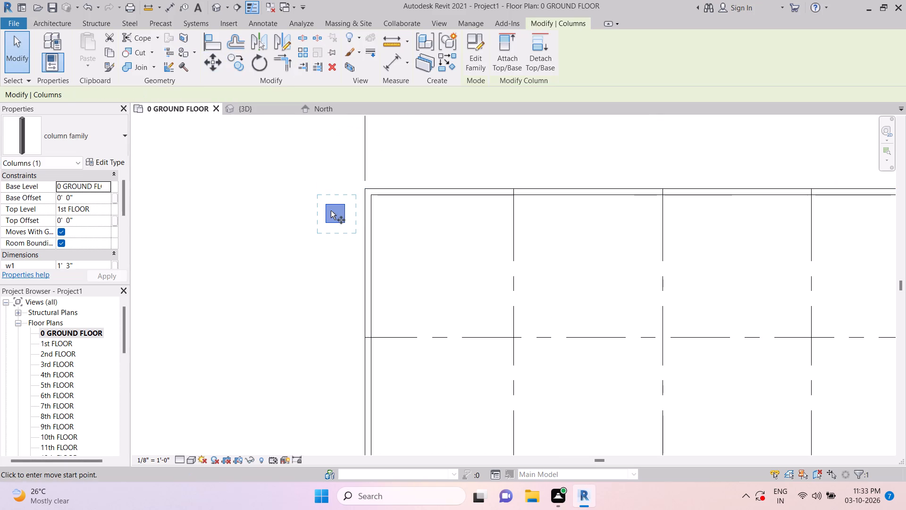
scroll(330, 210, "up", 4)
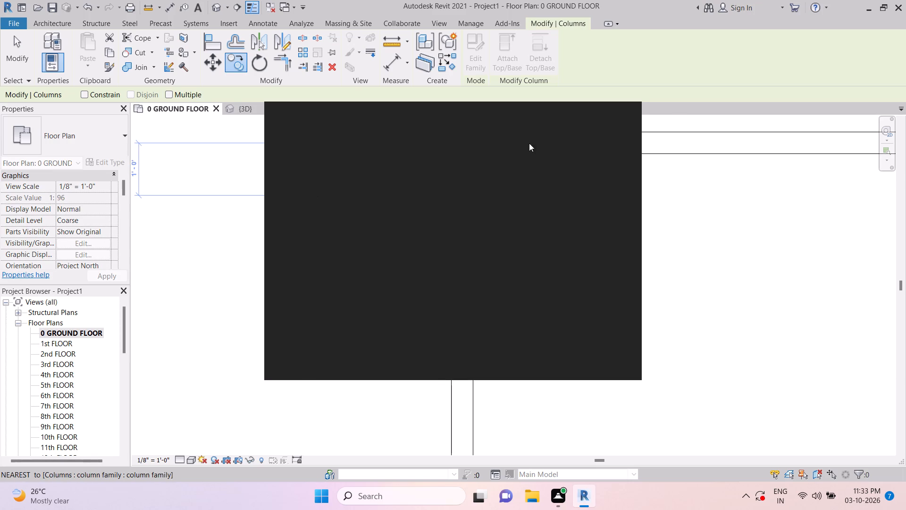
Dismiss the pop-up notice covering the drawing.
left_click(623, 109)
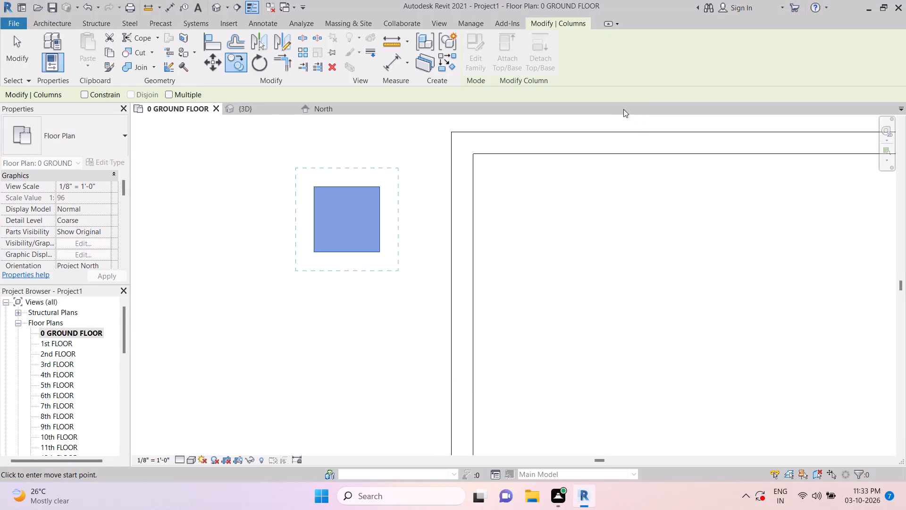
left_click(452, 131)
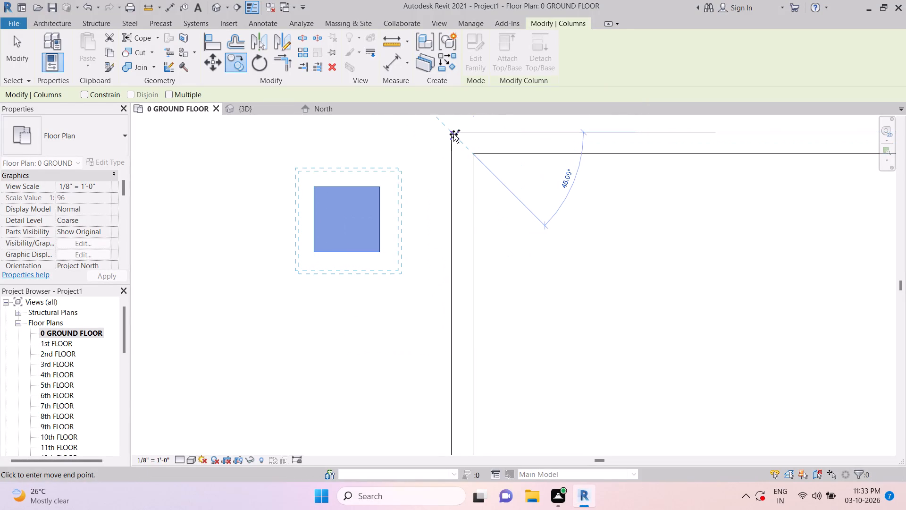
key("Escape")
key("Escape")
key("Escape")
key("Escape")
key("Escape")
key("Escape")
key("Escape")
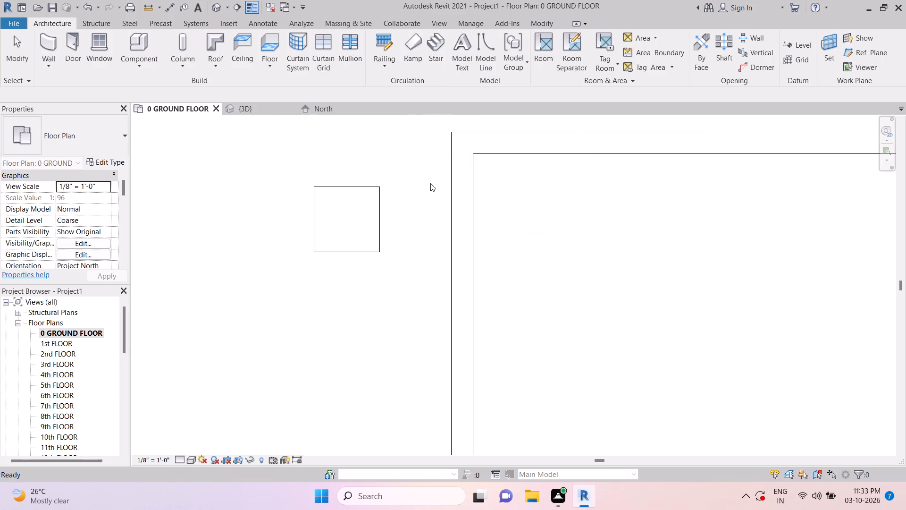
Copy the column outside the building by its top-left corner to the outer wall corner where grids 1 and 6 meet.
left_click(385, 194)
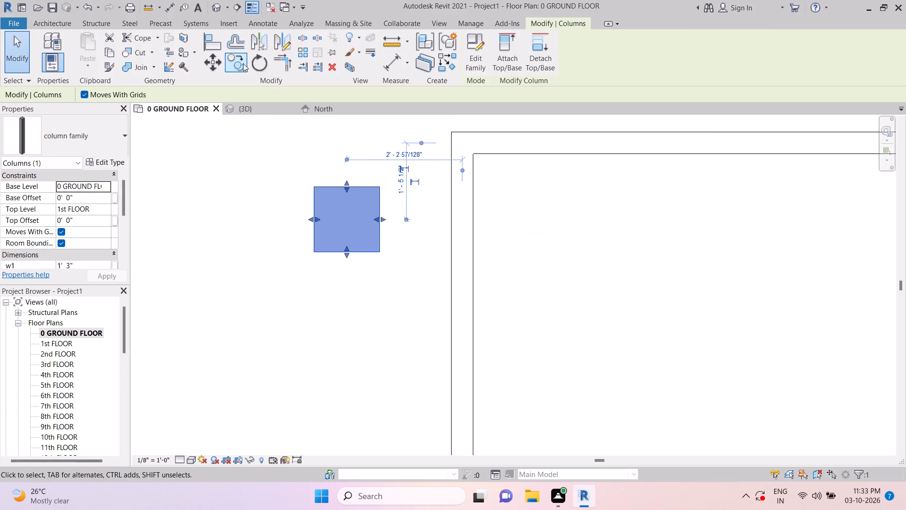
left_click(243, 63)
scroll(318, 189, "up", 1)
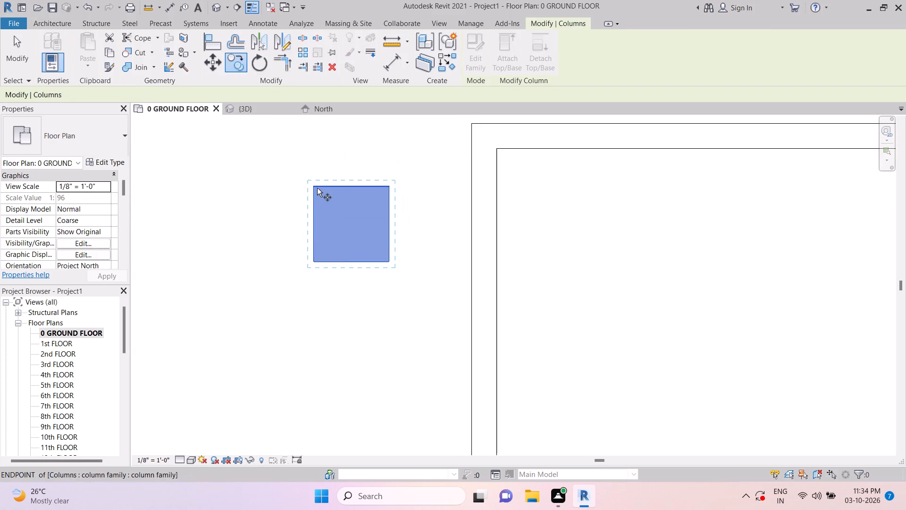
left_click(317, 187)
middle_click_drag(485, 136, 488, 248)
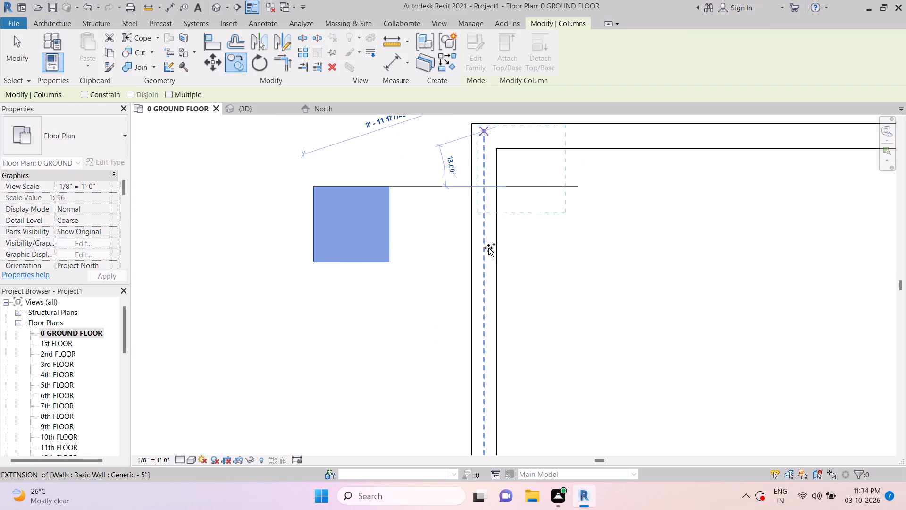
middle_click_drag(488, 248, 489, 266)
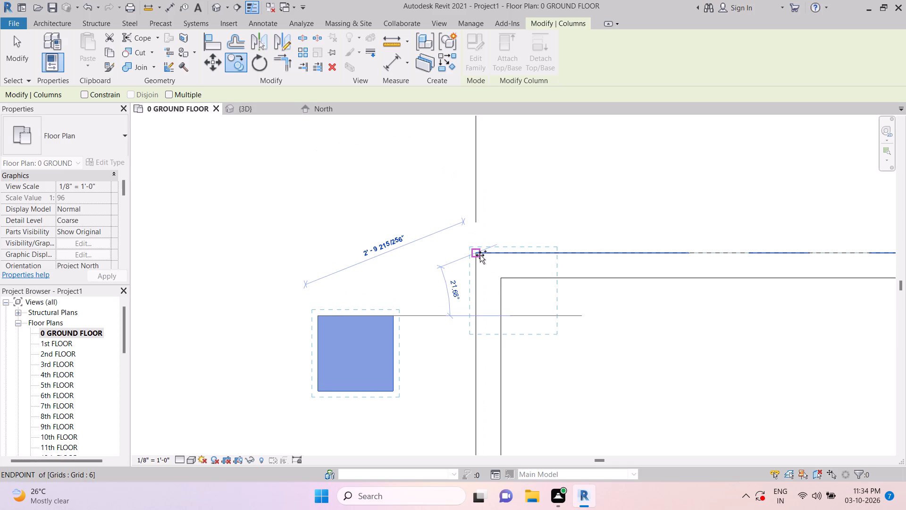
scroll(480, 255, "up", 3)
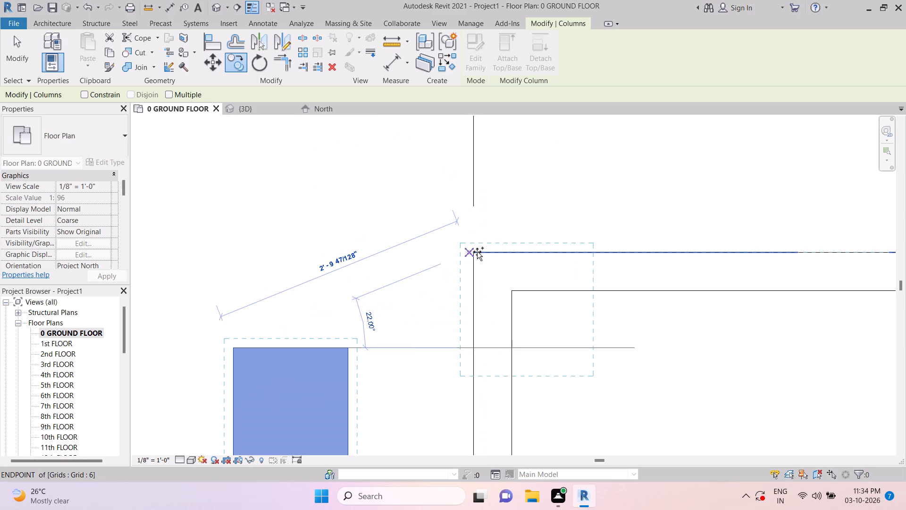
left_click(477, 252)
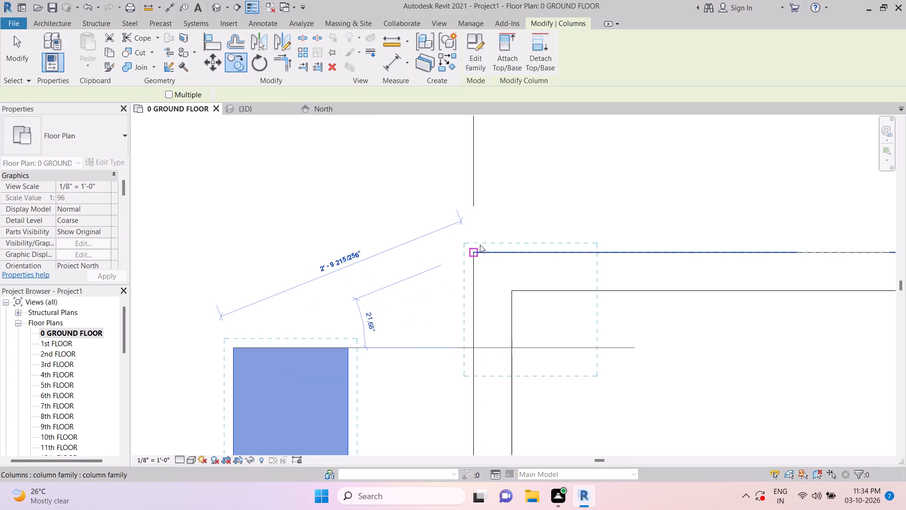
key("Escape")
key("Escape")
key("Escape")
scroll(507, 243, "down", 13)
key("Escape")
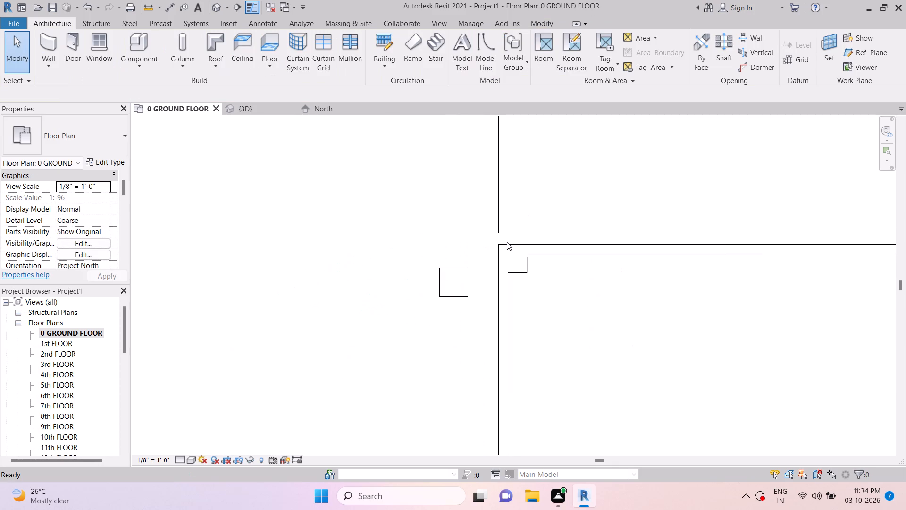
key("Escape")
Switch the ground floor plan to the Shaded visual style.
type("SD")
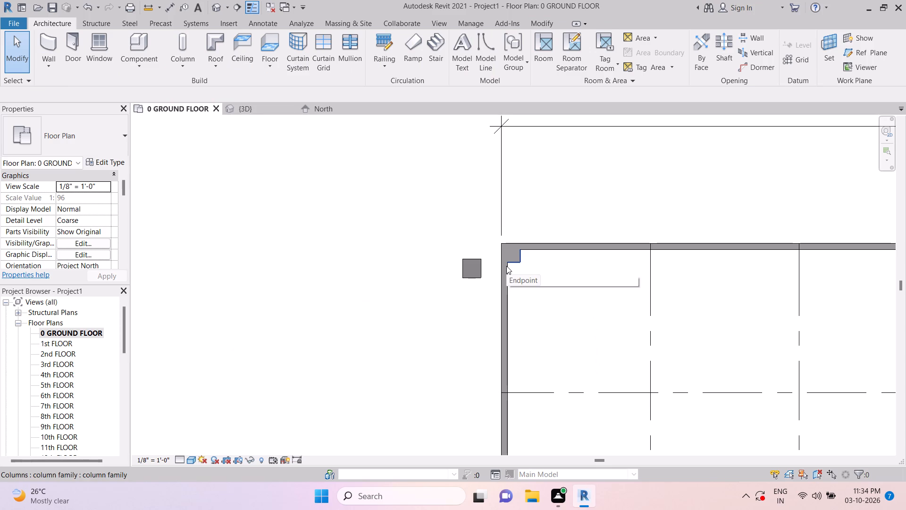
key("Escape")
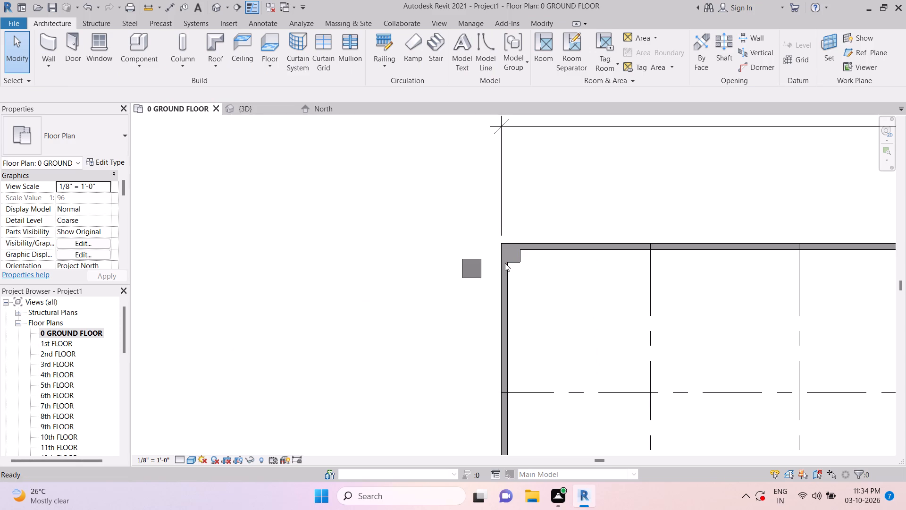
key("Escape")
Copy the column outside the building by its centre, with multiple copies enabled, to the intersections of grid 7 with grids 2, 3 and 4.
scroll(512, 266, "down", 4)
middle_click_drag(546, 318, 514, 302)
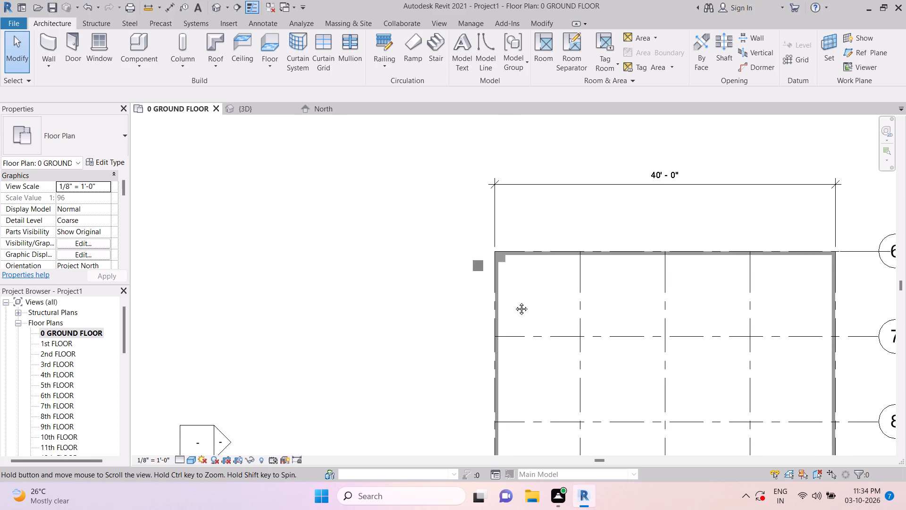
middle_click_drag(514, 302, 515, 301)
scroll(472, 229, "up", 1)
key("Escape")
left_click(458, 248)
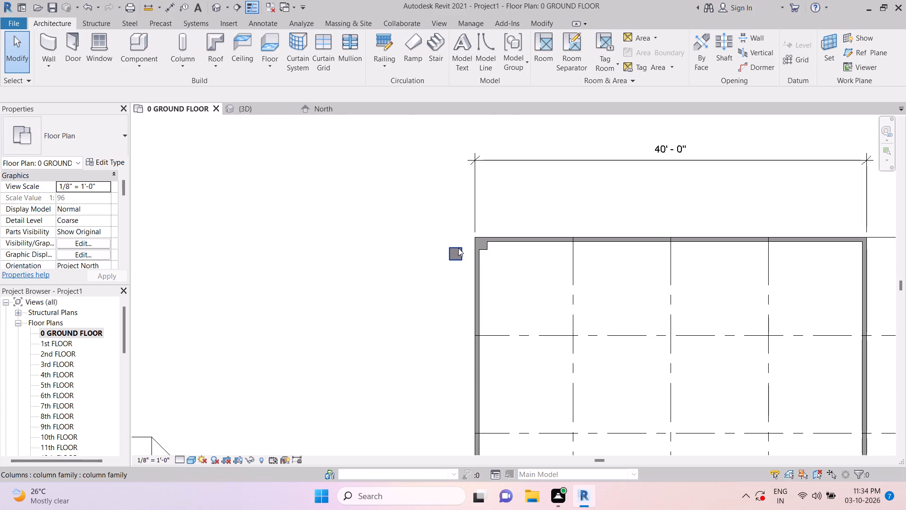
left_click(235, 66)
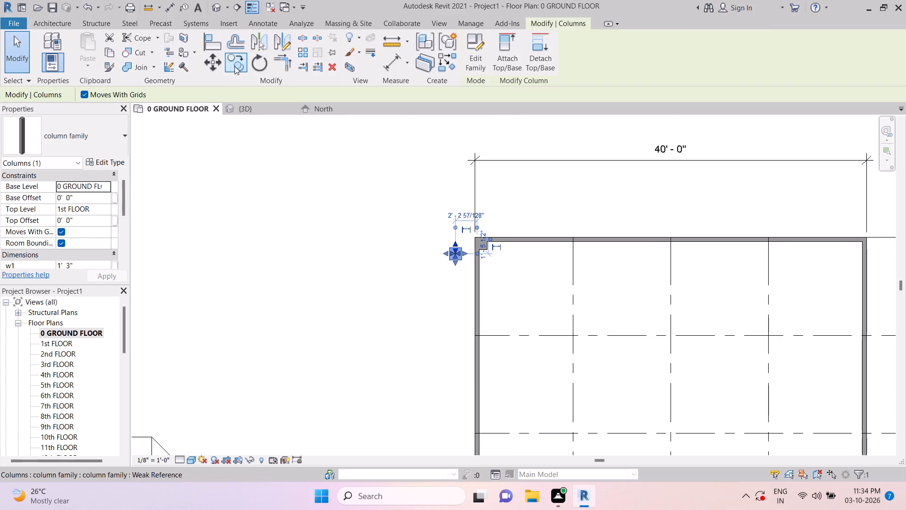
left_click(172, 94)
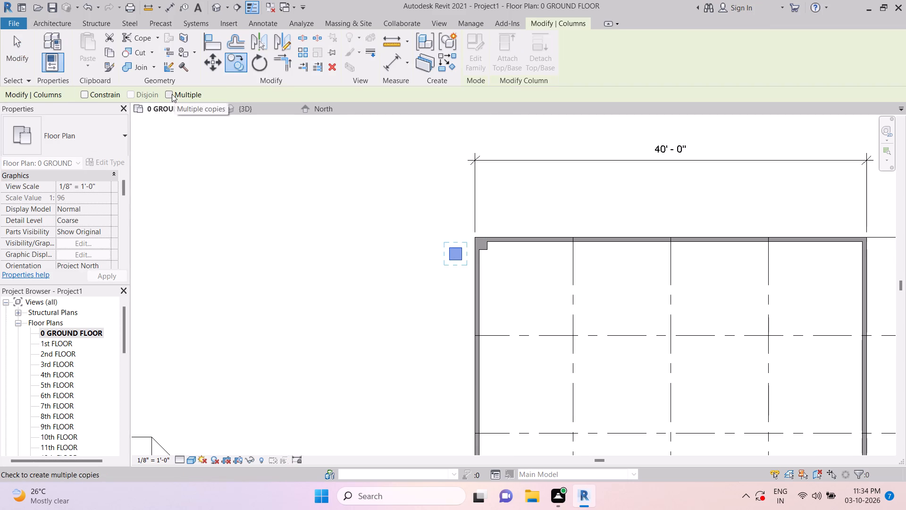
scroll(460, 263, "up", 5)
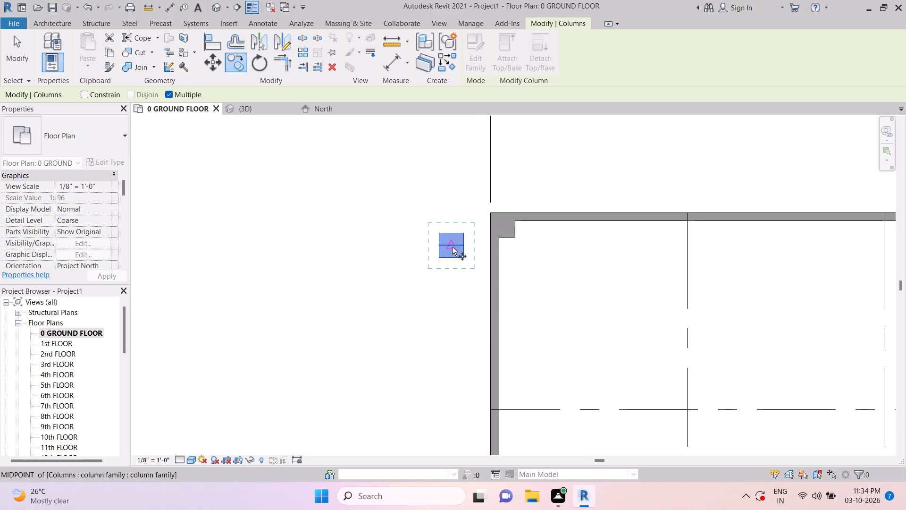
left_click(452, 246)
scroll(479, 242, "down", 4)
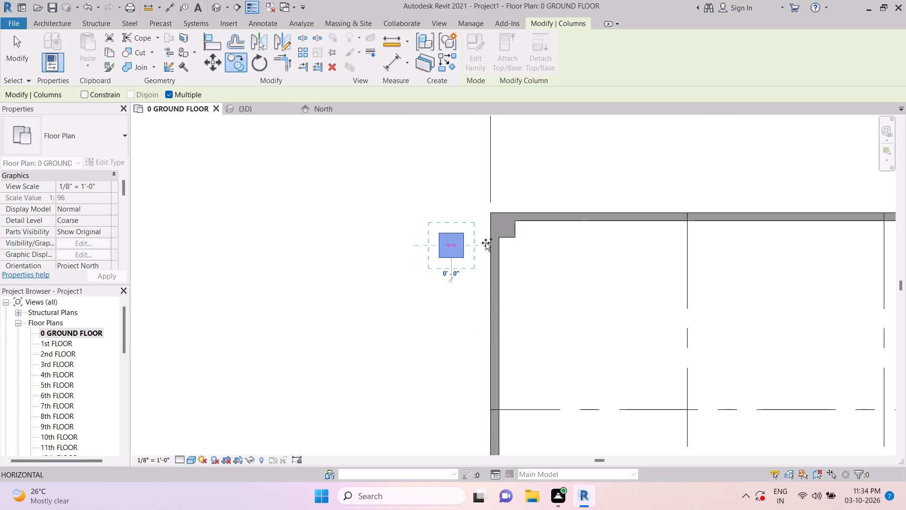
middle_click_drag(604, 345, 503, 308)
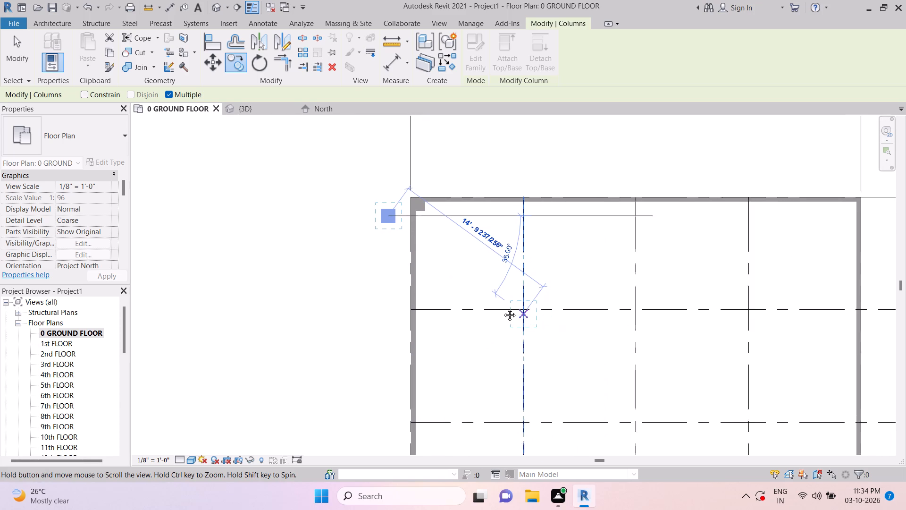
middle_click_drag(503, 308, 513, 311)
left_click(511, 304)
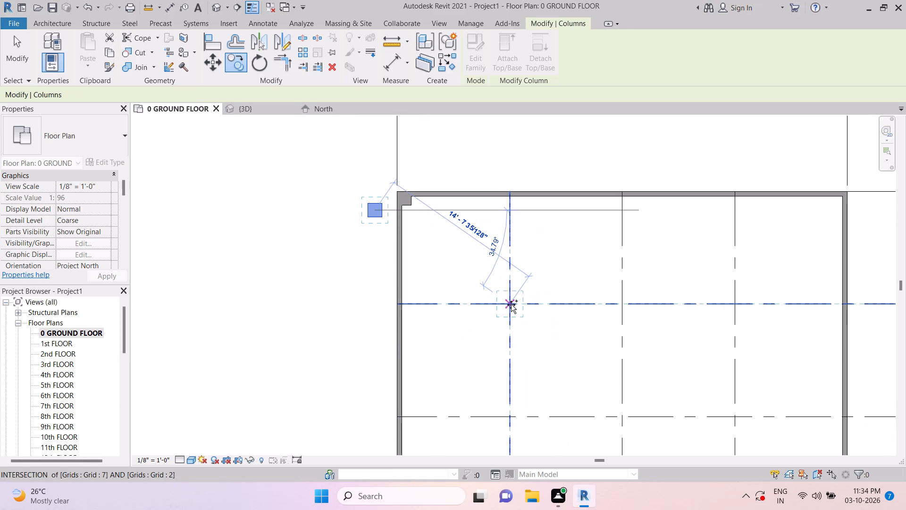
left_click(624, 305)
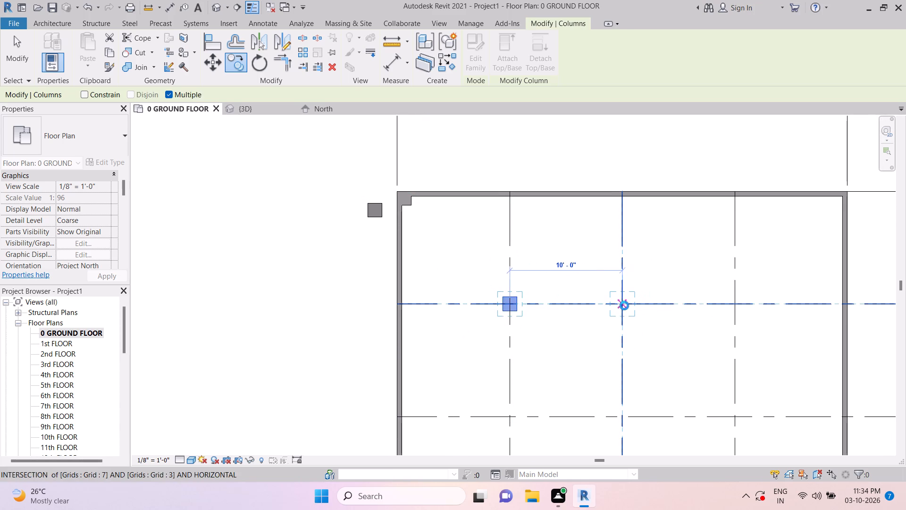
middle_click_drag(656, 305, 518, 301)
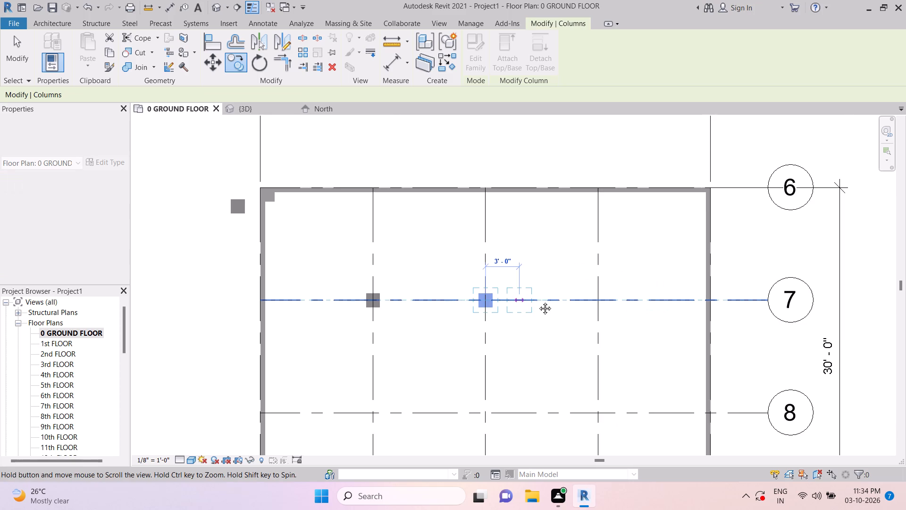
left_click(596, 299)
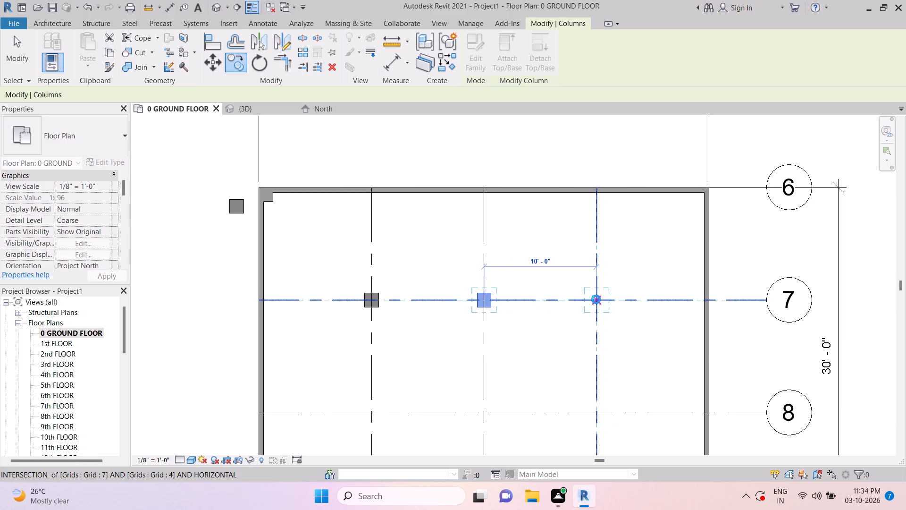
Continue the multiple copy to the intersections of grid 8 with grids 4, 3 and 2, and end the Copy command.
middle_click_drag(654, 300, 484, 303)
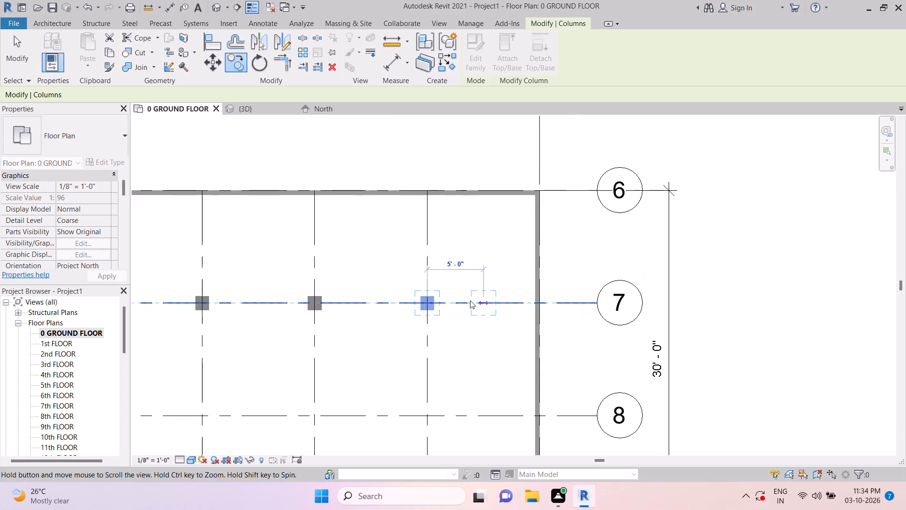
middle_click_drag(462, 355, 526, 277)
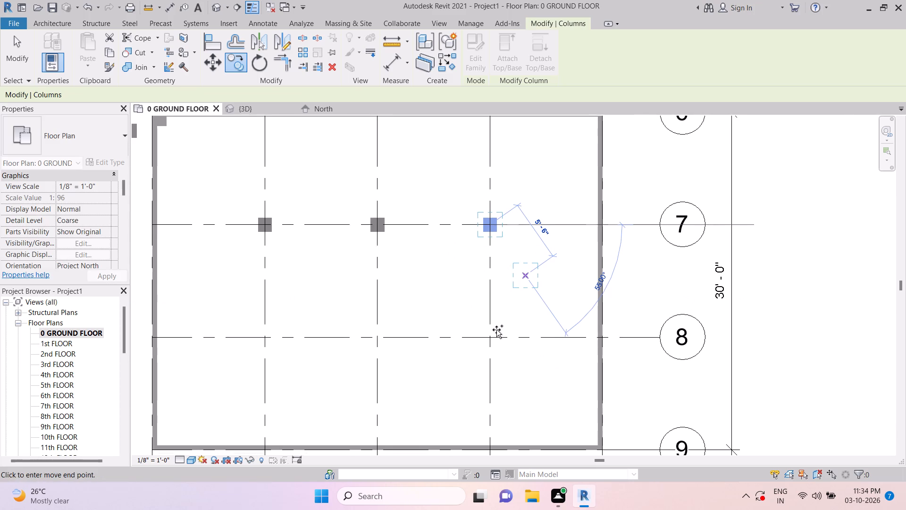
left_click(491, 336)
middle_click_drag(447, 347, 562, 339)
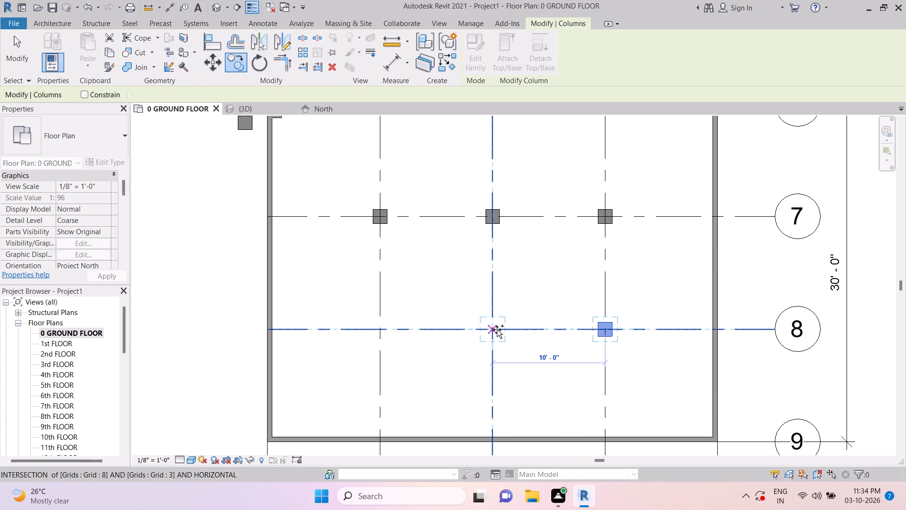
left_click(497, 329)
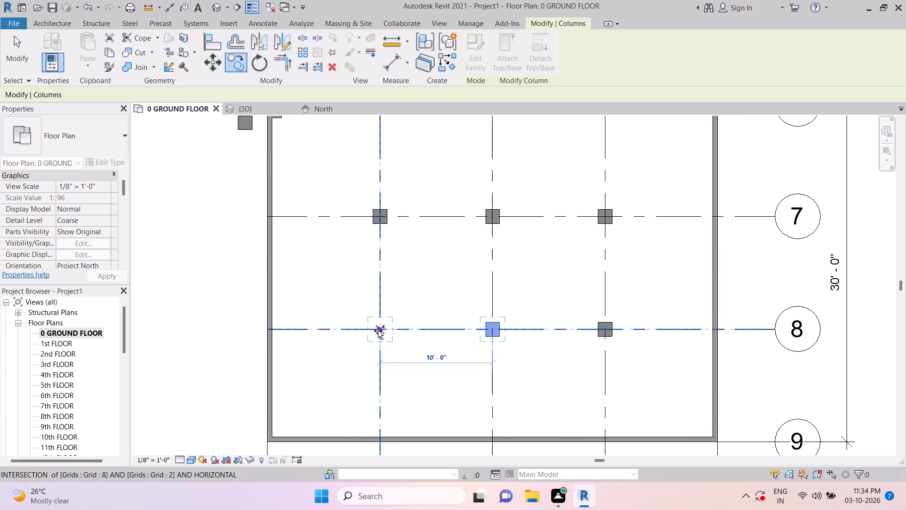
left_click(378, 330)
middle_click_drag(378, 331, 430, 329)
scroll(430, 329, "down", 4)
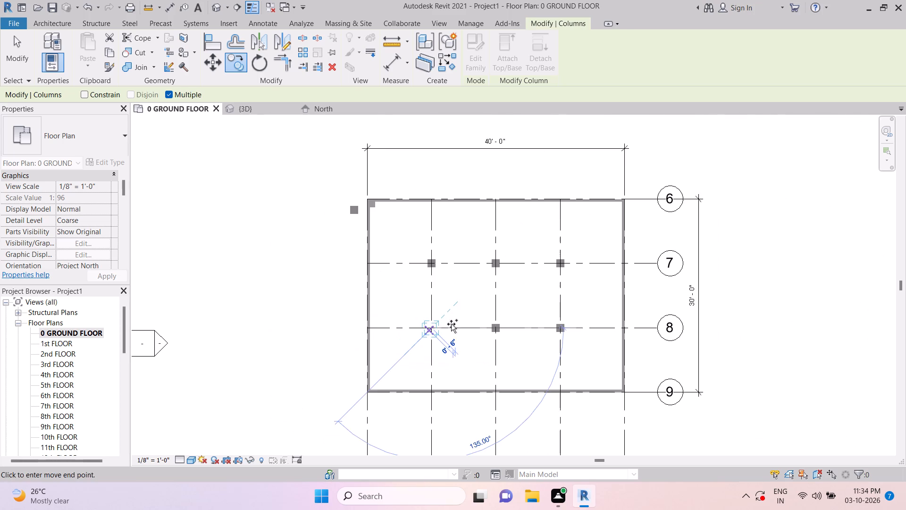
key("Escape")
key("Escape")
key("Escape")
key("Escape")
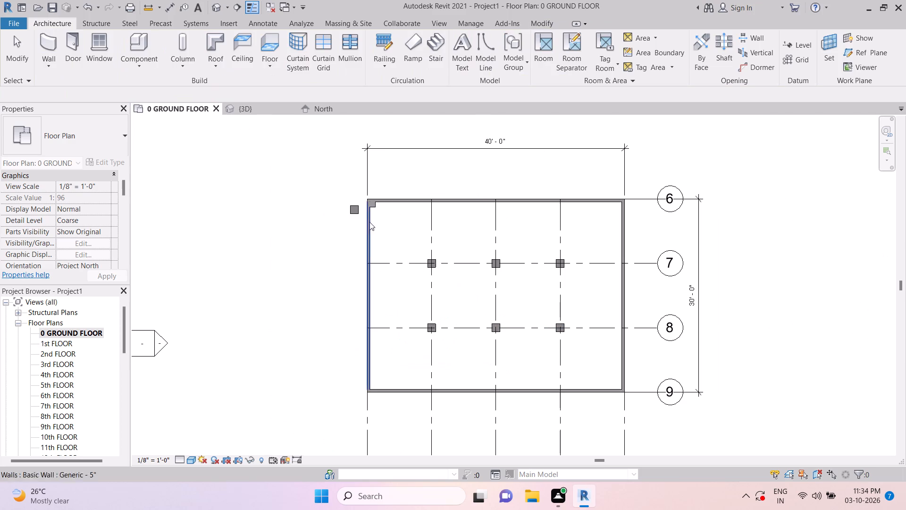
key("Escape")
Copy the column at grids 2 and 7 by its upper edge midpoint to the grid 6 wall's outer face at grid 2, dismissing the pop-up.
scroll(372, 221, "up", 3)
key("Escape")
key("Escape")
key("Escape")
scroll(482, 282, "up", 4)
key("Escape")
key("Escape")
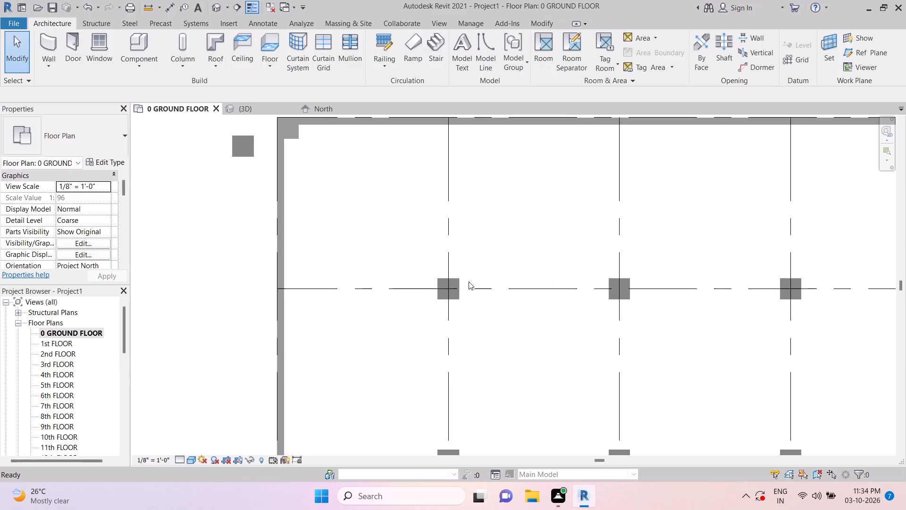
left_click(462, 279)
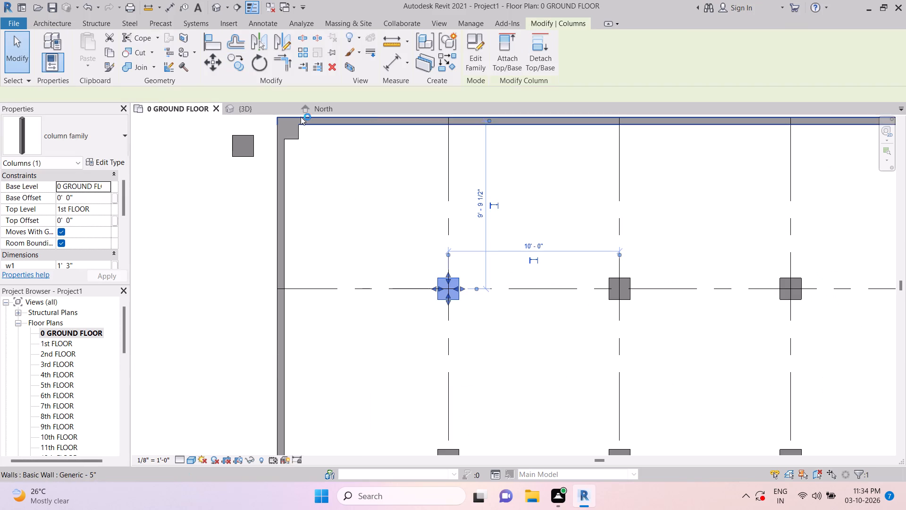
left_click(243, 68)
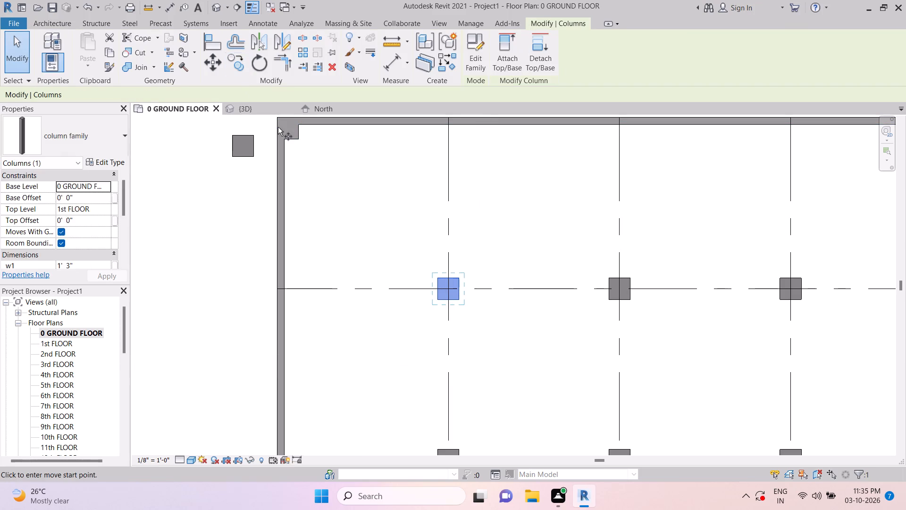
scroll(448, 283, "up", 4)
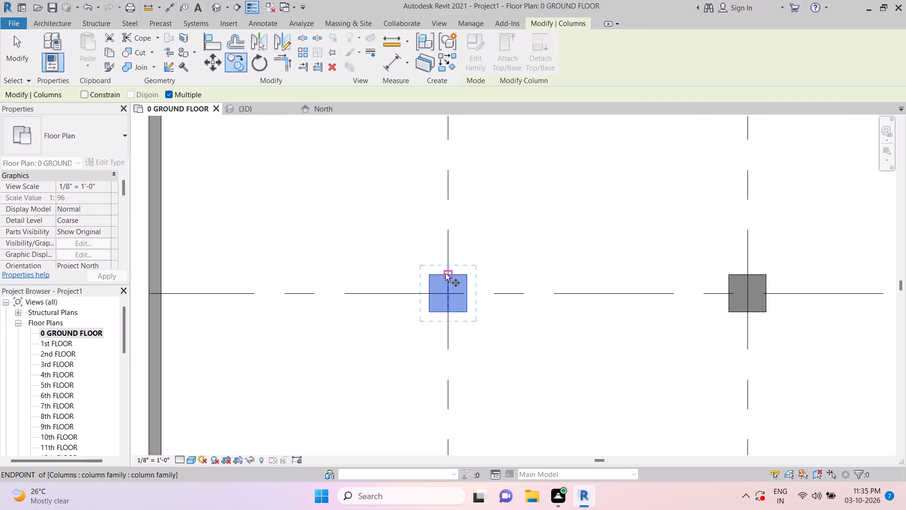
left_click(445, 273)
scroll(445, 273, "down", 2)
middle_click_drag(459, 182, 461, 192)
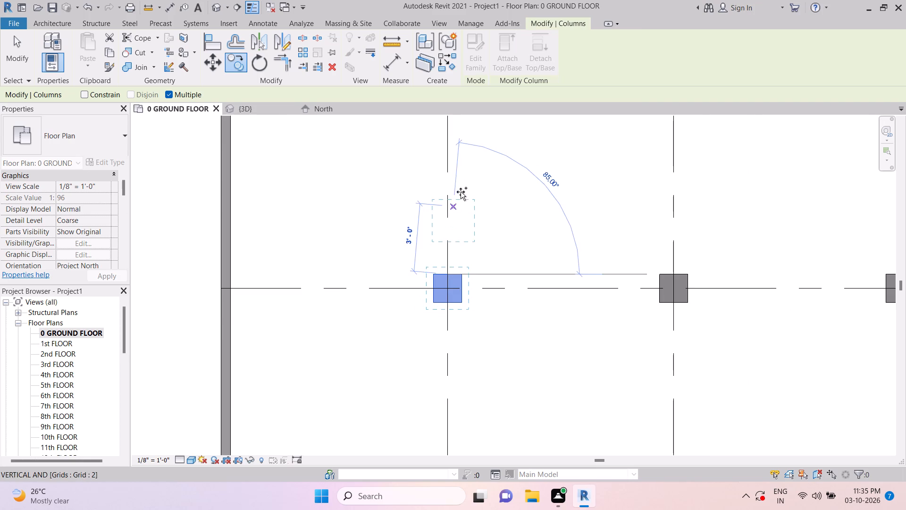
middle_click_drag(461, 192, 471, 360)
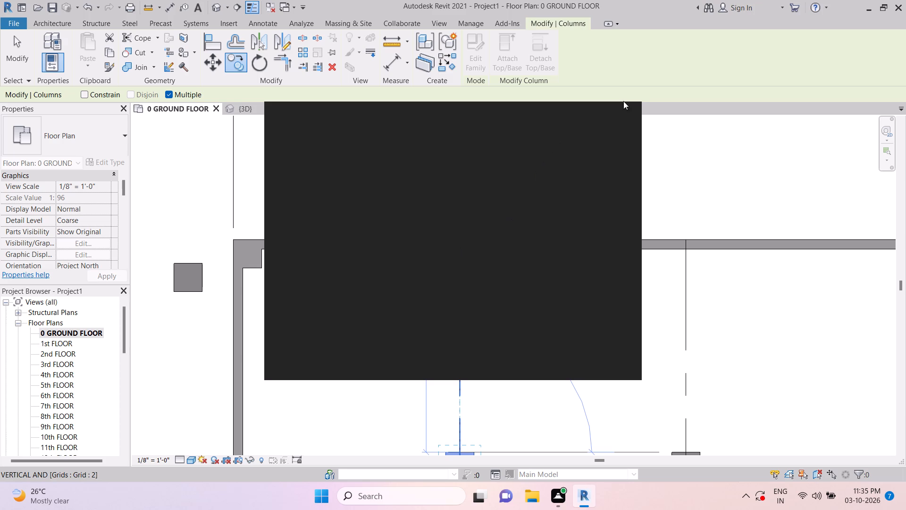
left_click(623, 115)
scroll(459, 241, "up", 4)
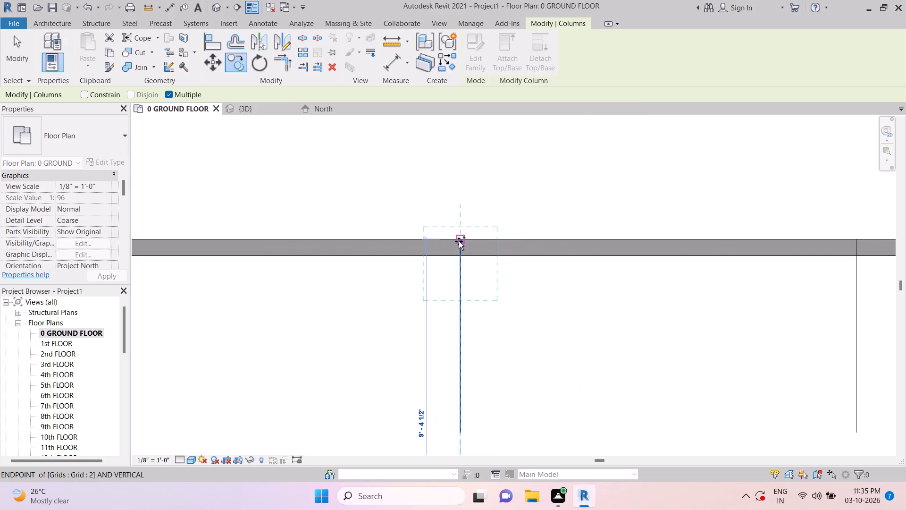
left_click(459, 241)
Place two more copies against the grid 6 wall's outer face at grids 3 and 4, and end the Copy command.
scroll(459, 241, "down", 6)
scroll(561, 258, "down", 1)
middle_click_drag(561, 258, 463, 259)
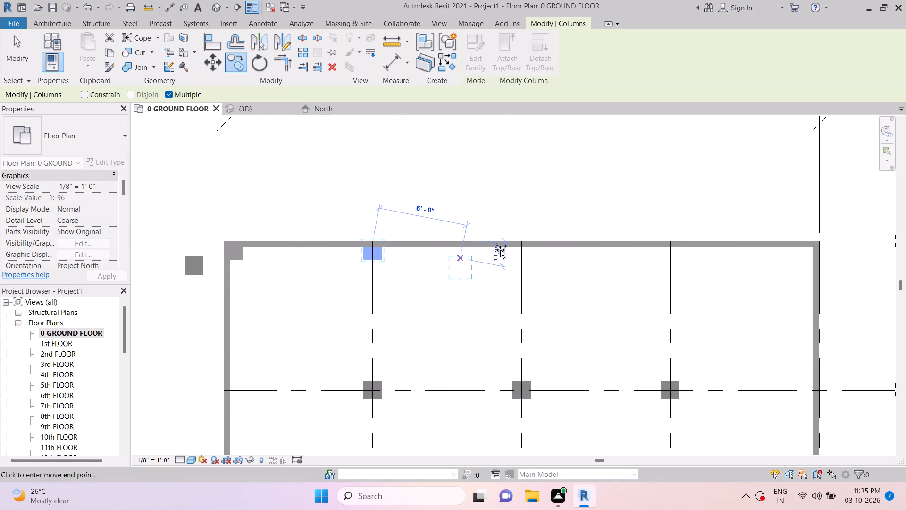
scroll(520, 243, "up", 9)
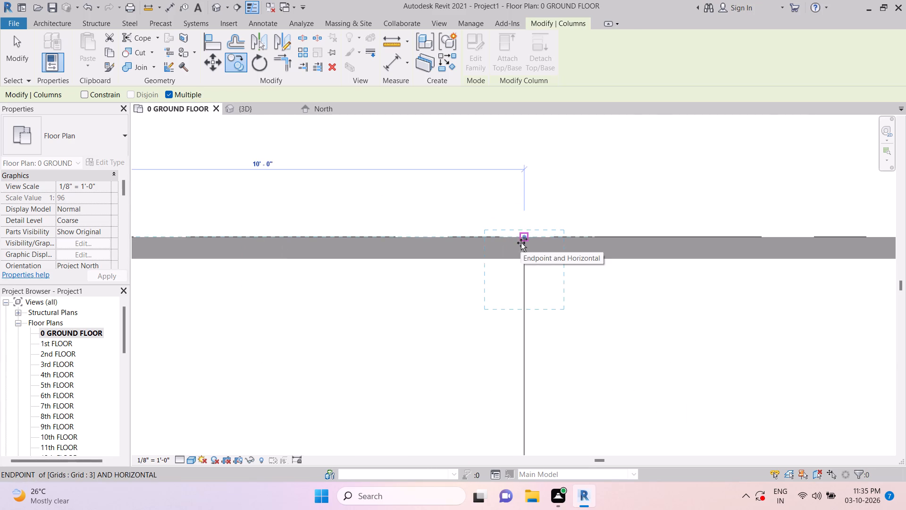
left_click(524, 239)
scroll(506, 246, "down", 2)
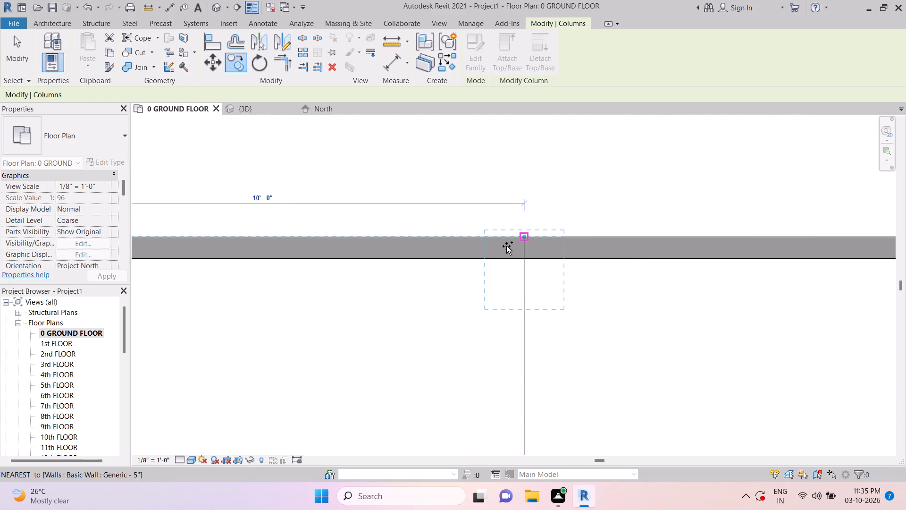
scroll(506, 246, "down", 6)
scroll(607, 301, "down", 1)
middle_click_drag(603, 300, 443, 290)
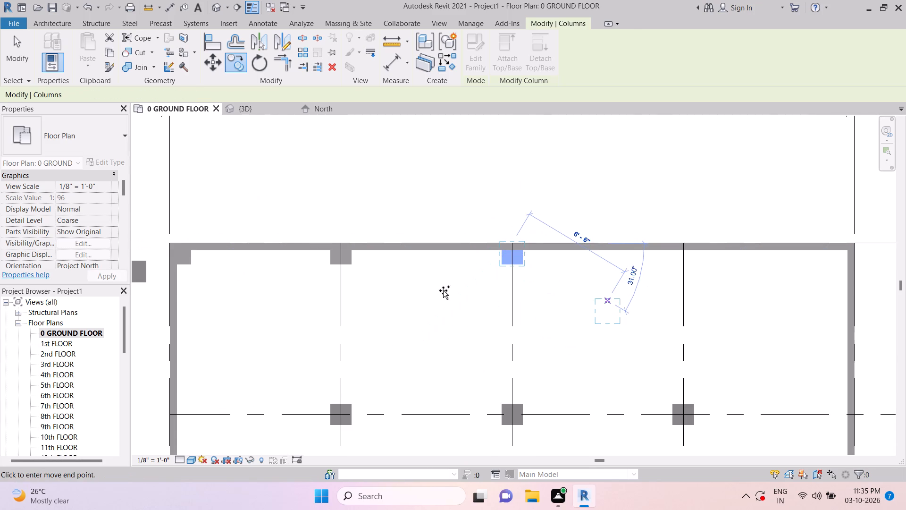
middle_click_drag(443, 290, 442, 290)
middle_click_drag(508, 281, 469, 298)
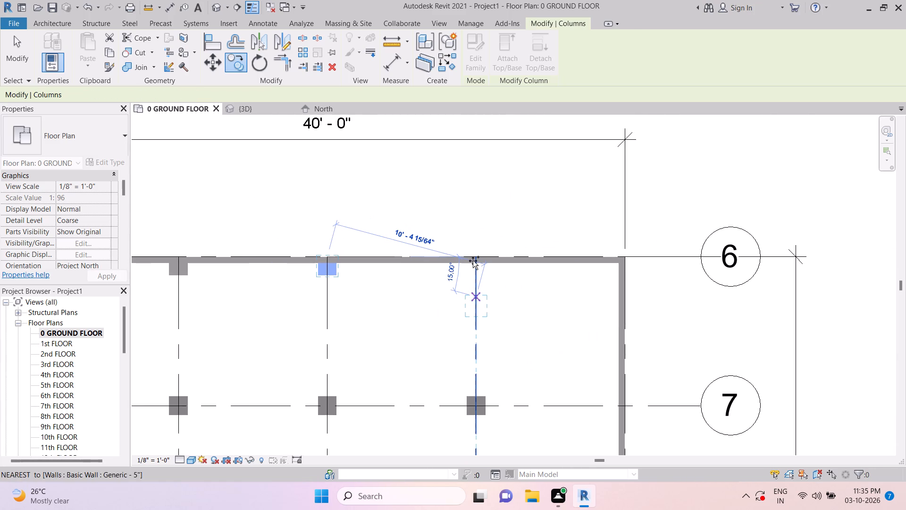
scroll(473, 260, "up", 12)
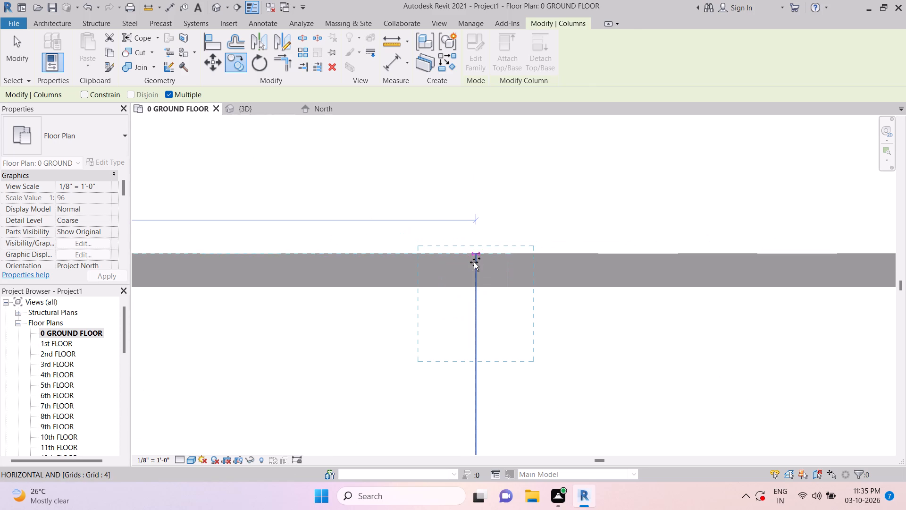
left_click(476, 258)
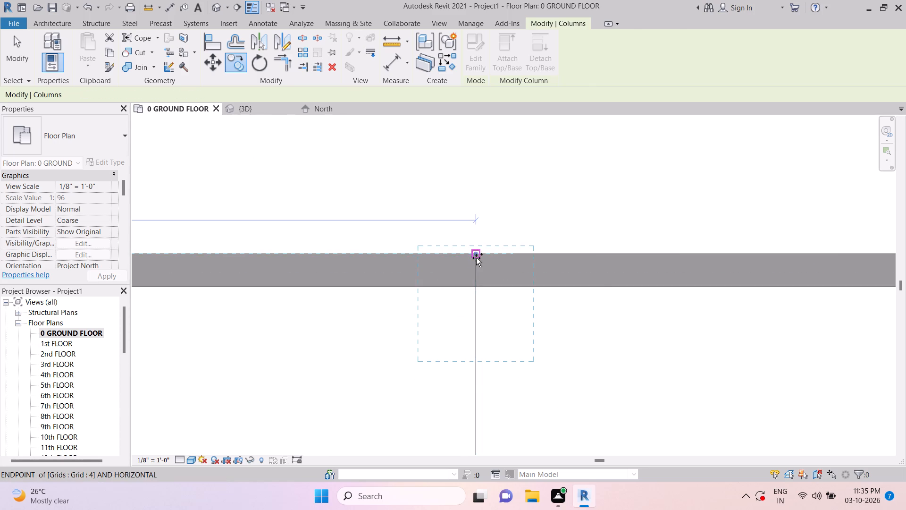
scroll(476, 258, "down", 12)
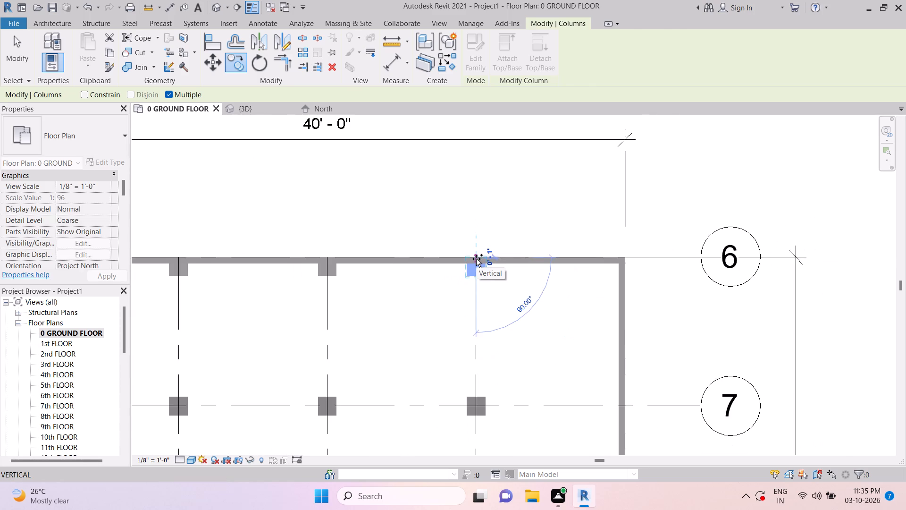
scroll(500, 259, "down", 4)
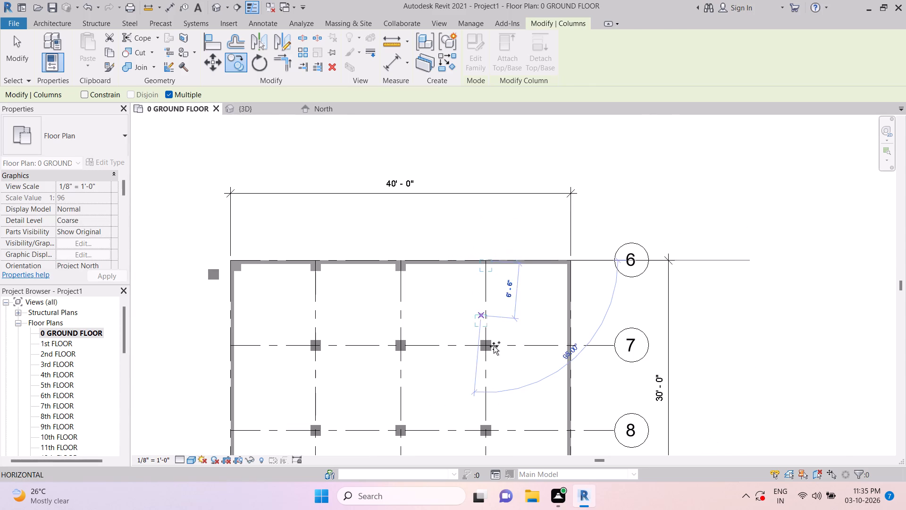
key("Escape")
key("Escape")
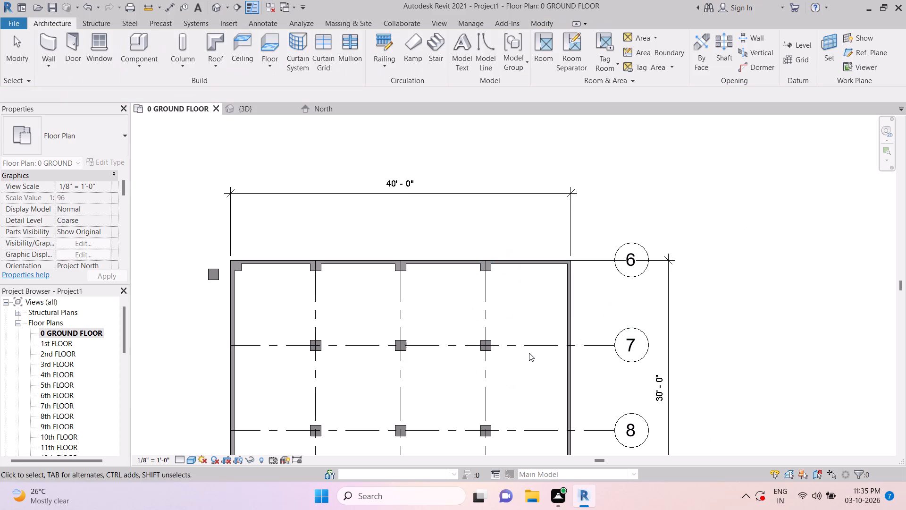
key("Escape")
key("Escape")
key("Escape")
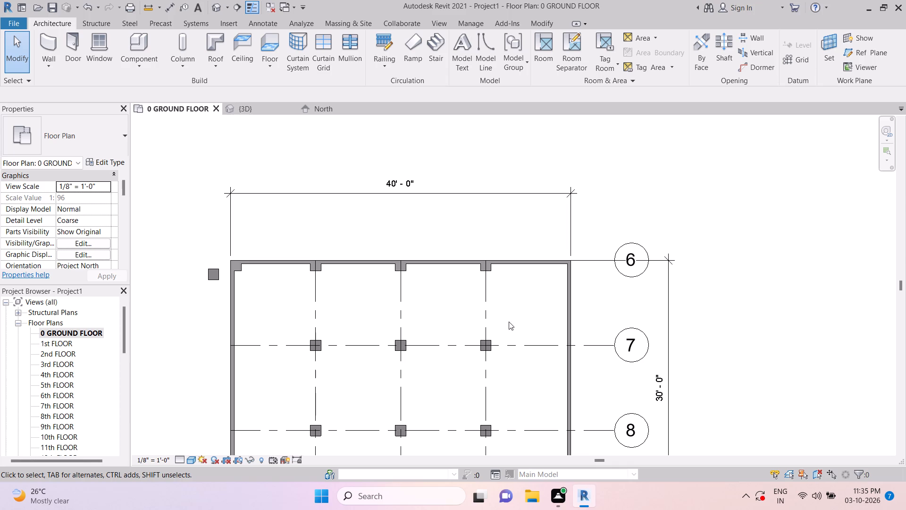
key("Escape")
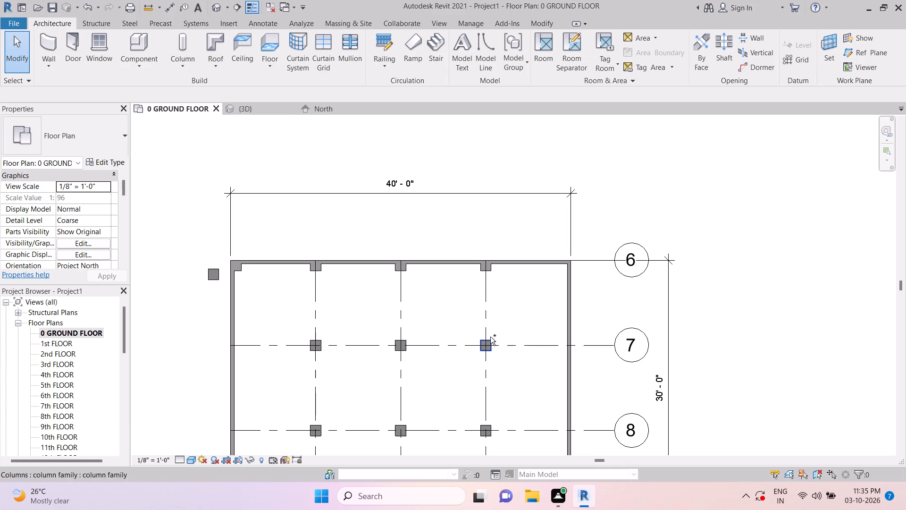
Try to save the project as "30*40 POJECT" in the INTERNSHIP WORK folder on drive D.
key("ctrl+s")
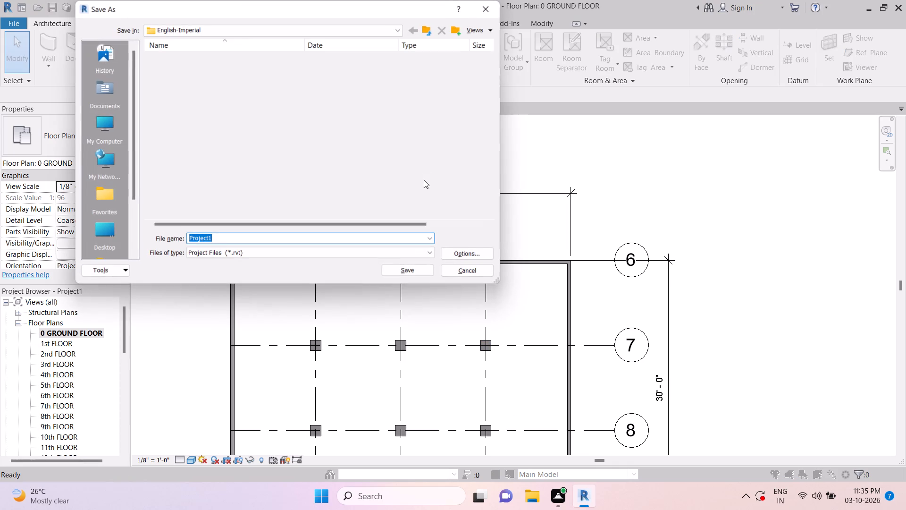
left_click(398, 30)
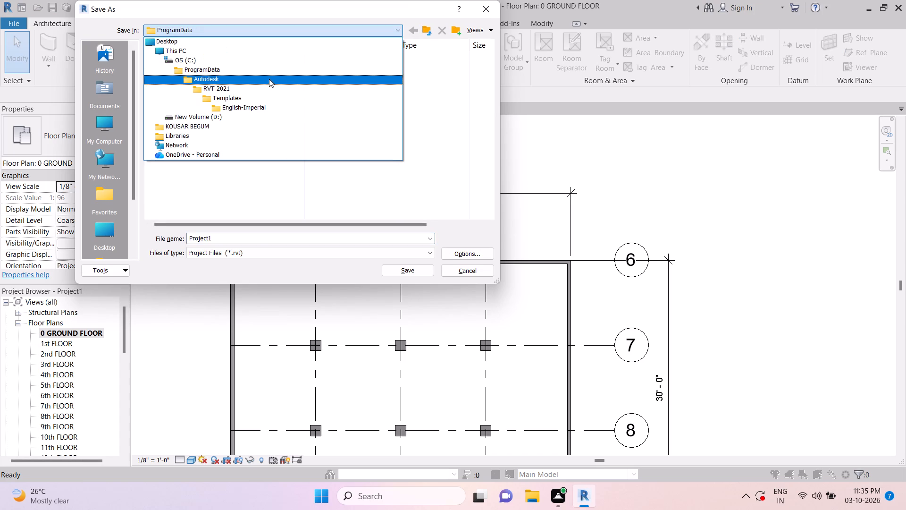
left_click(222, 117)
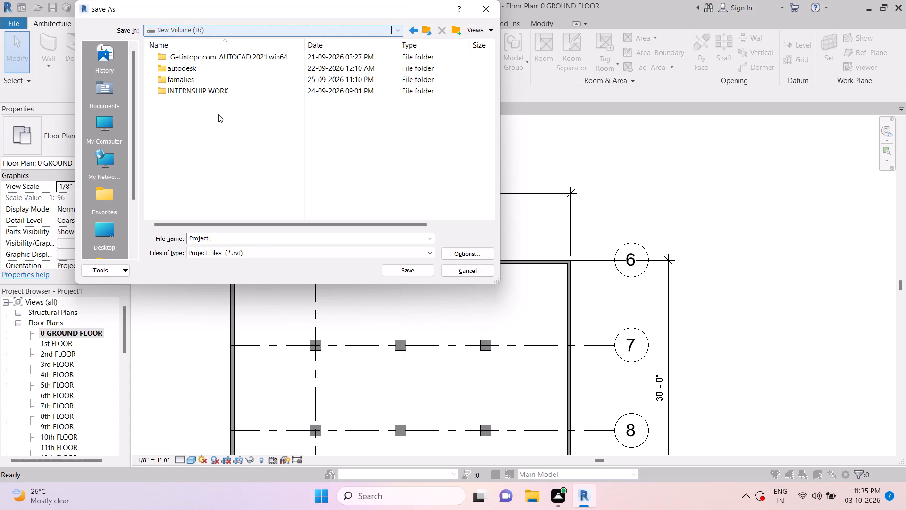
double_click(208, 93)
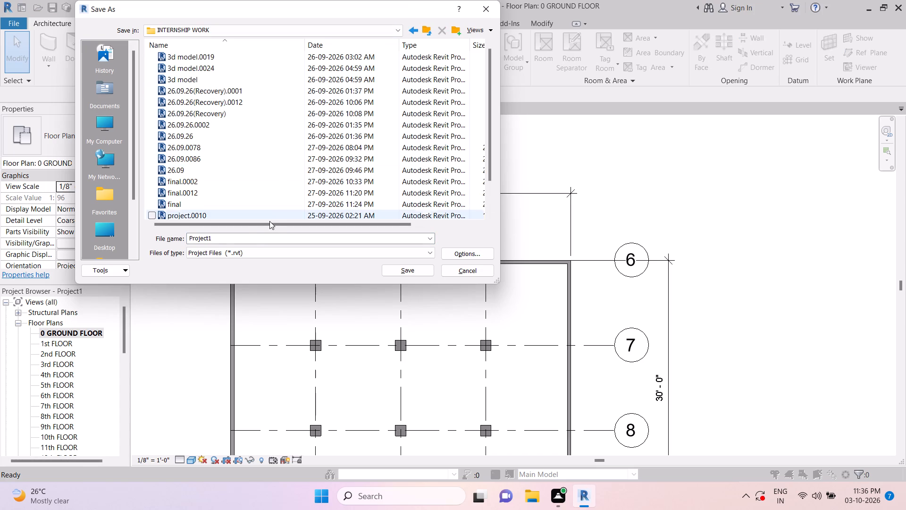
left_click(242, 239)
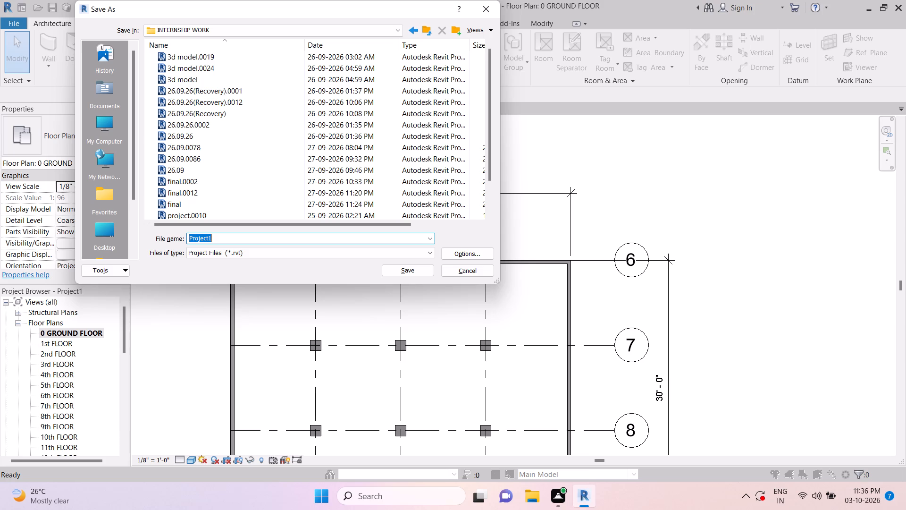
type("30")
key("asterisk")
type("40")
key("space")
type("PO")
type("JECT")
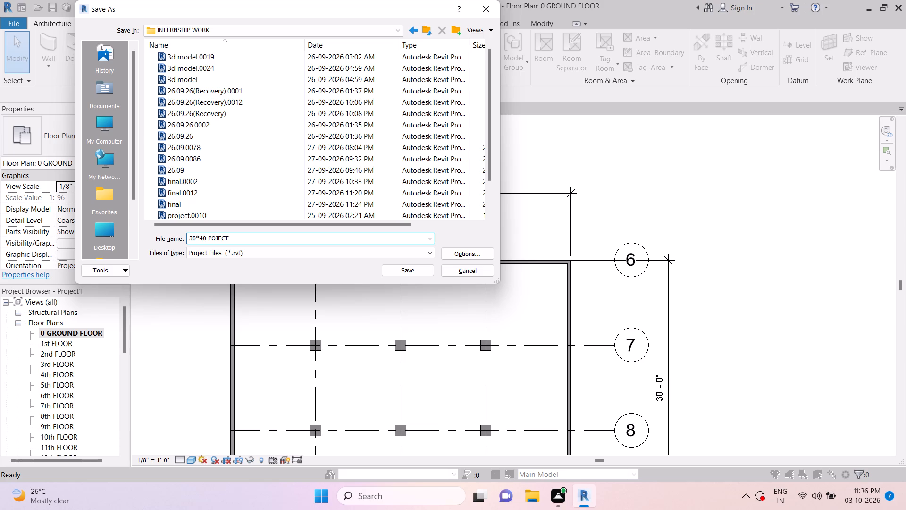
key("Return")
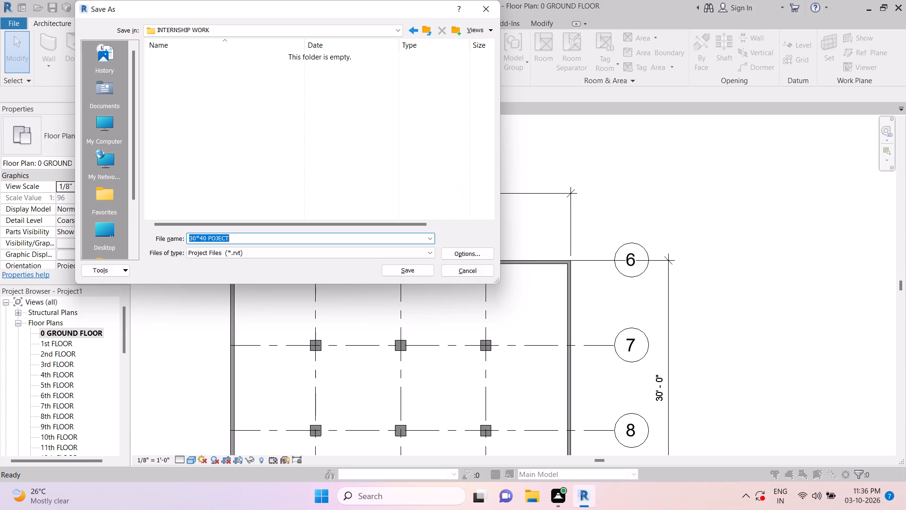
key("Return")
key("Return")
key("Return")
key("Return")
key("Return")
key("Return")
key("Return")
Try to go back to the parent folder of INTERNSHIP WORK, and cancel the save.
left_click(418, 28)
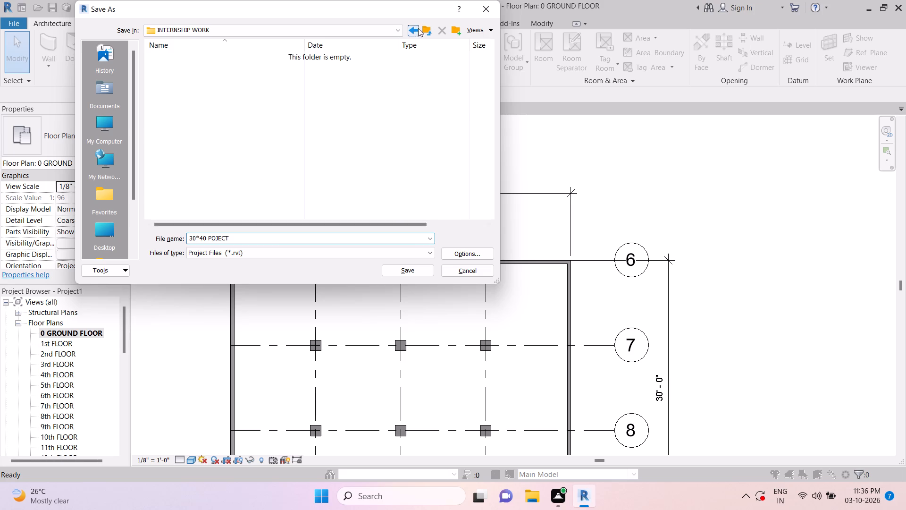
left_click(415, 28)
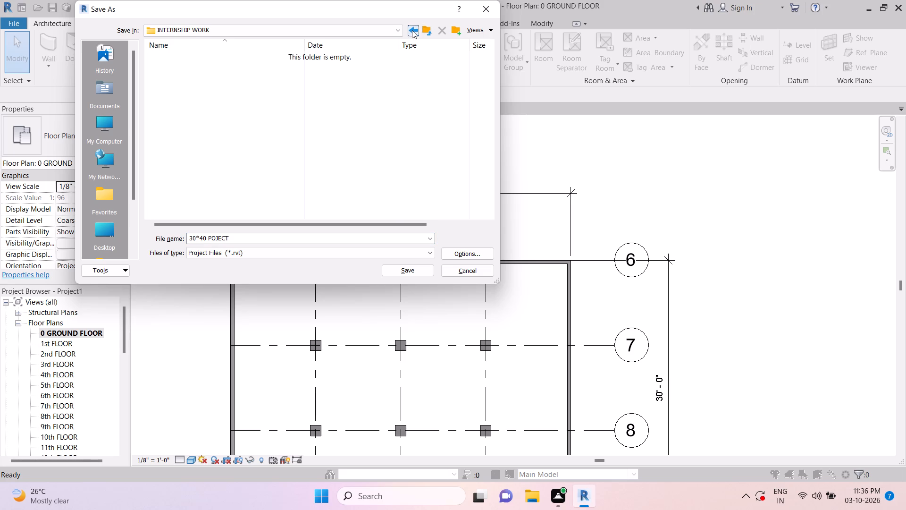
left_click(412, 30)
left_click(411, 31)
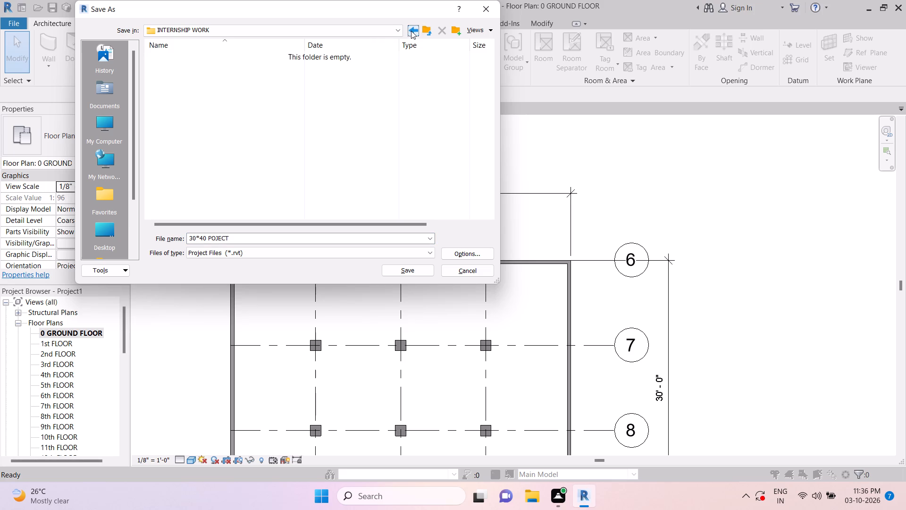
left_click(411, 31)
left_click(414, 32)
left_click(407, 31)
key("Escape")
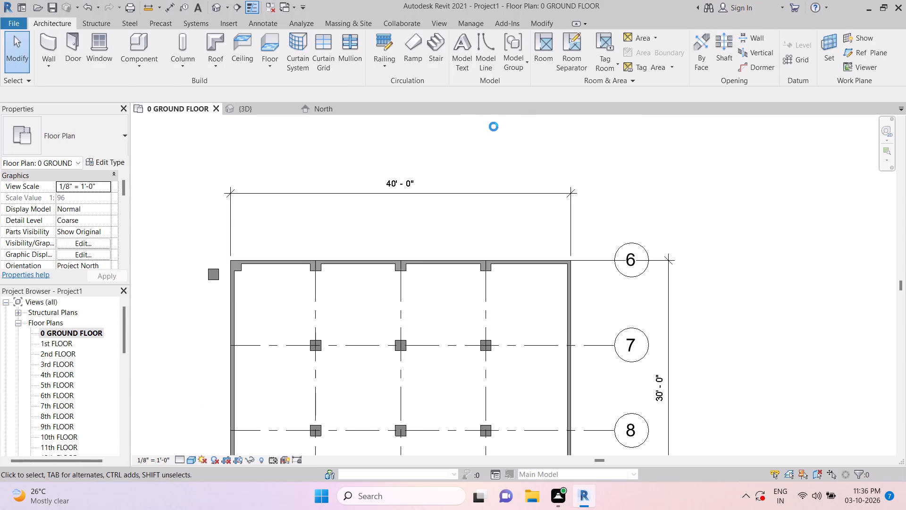
Start saving the project again on drive D, selecting the INTERNSHIP WORK folder, dismissing the pop-up and entering the file name 30*40.
key("ctrl+s")
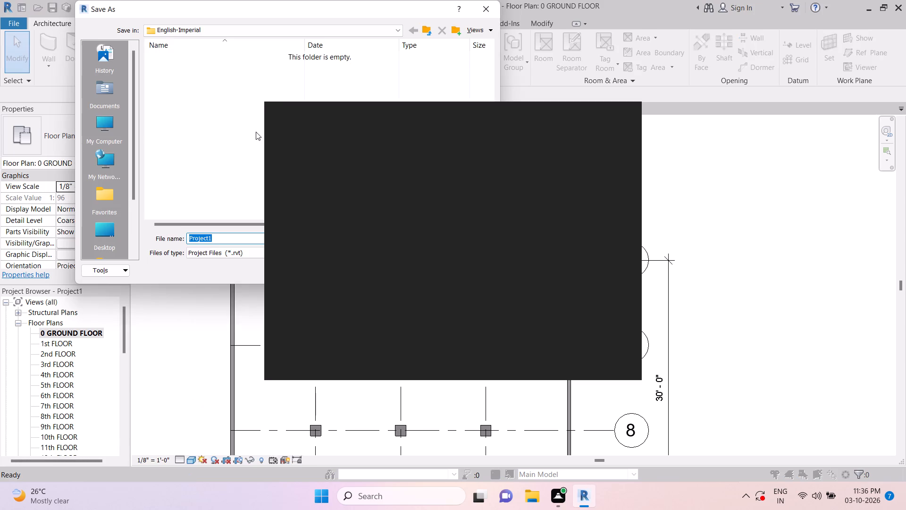
left_click(231, 235)
left_click(385, 32)
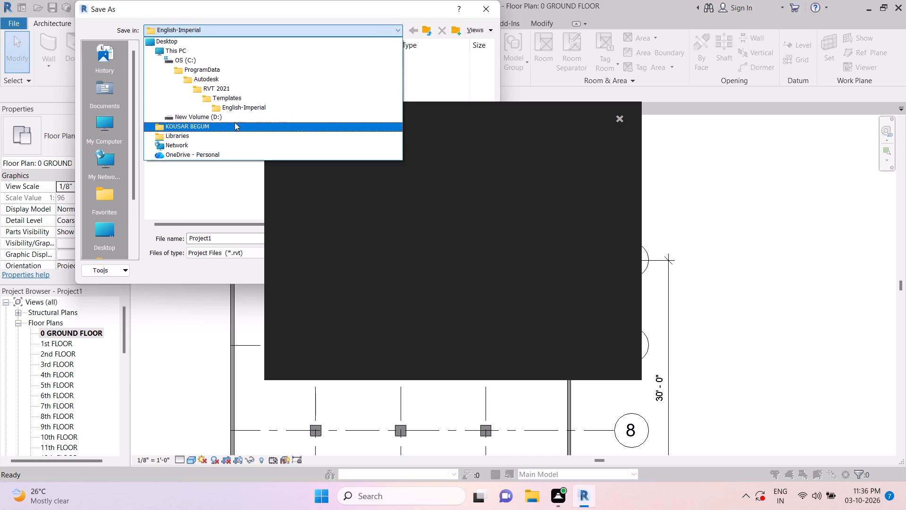
left_click(235, 114)
left_click(618, 115)
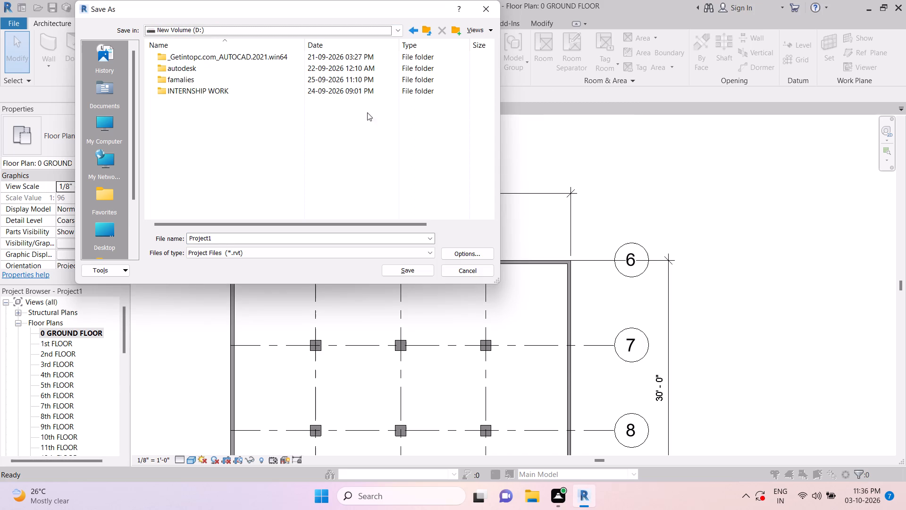
left_click(278, 93)
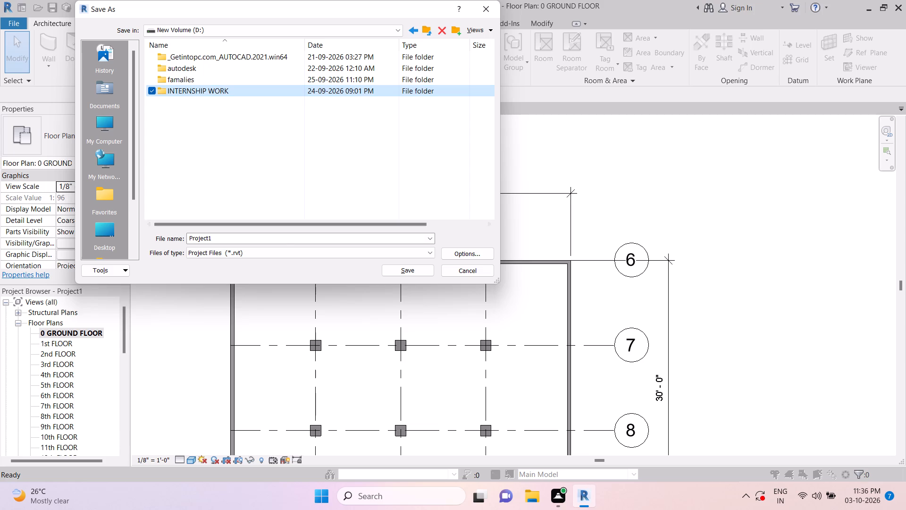
left_click(283, 244)
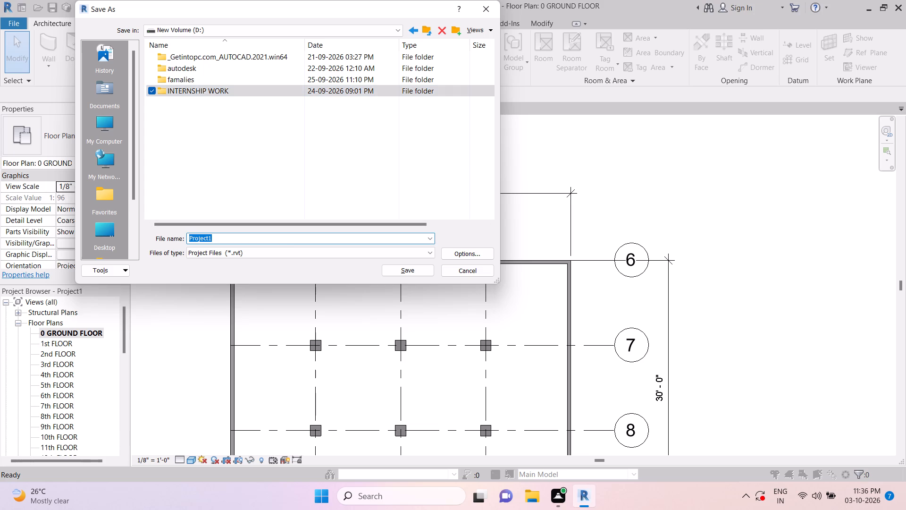
type("30")
type("*40")
Set the maximum number of backups to 1 in the file save options.
left_click(474, 253)
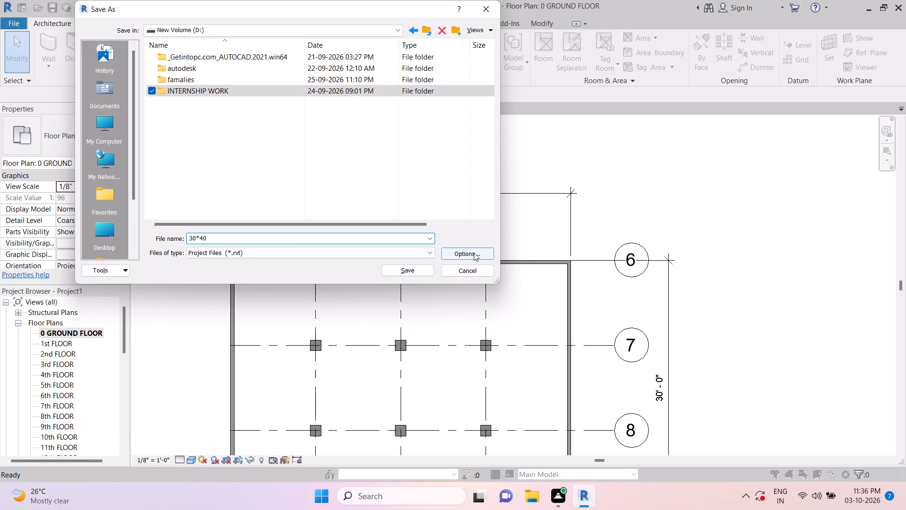
key("1")
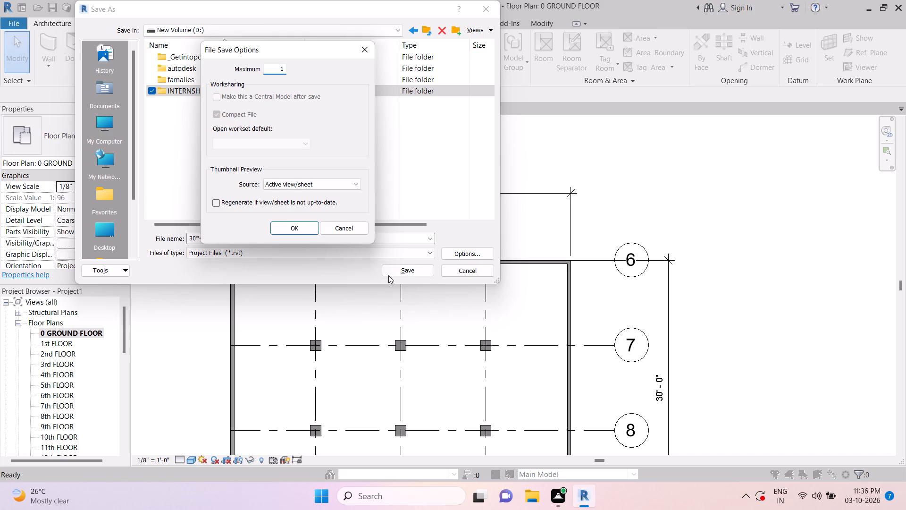
left_click(312, 225)
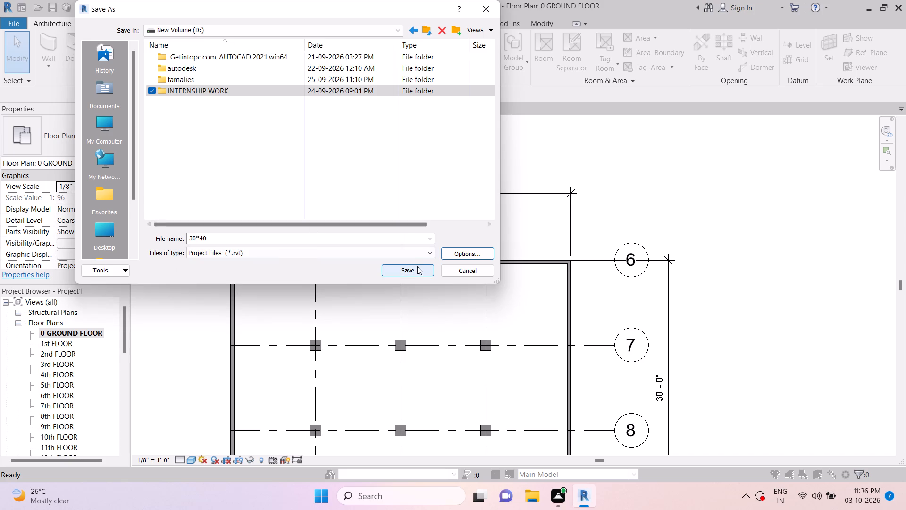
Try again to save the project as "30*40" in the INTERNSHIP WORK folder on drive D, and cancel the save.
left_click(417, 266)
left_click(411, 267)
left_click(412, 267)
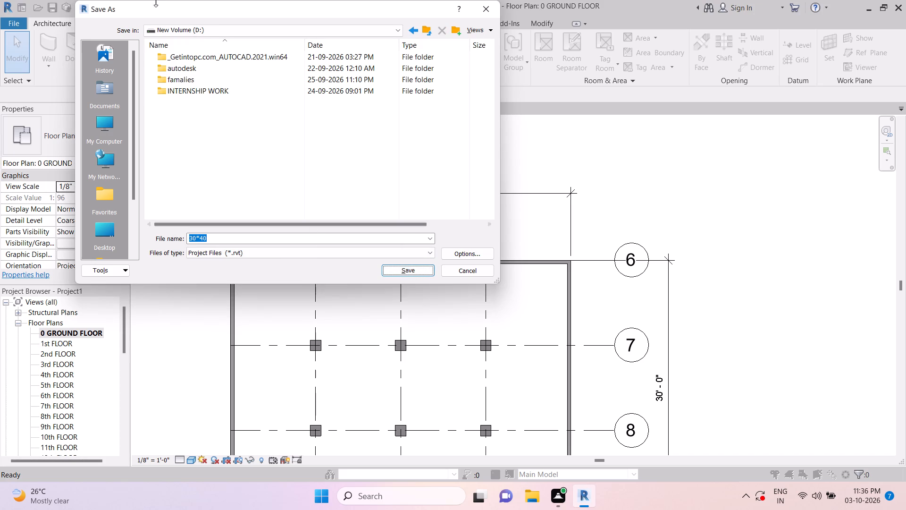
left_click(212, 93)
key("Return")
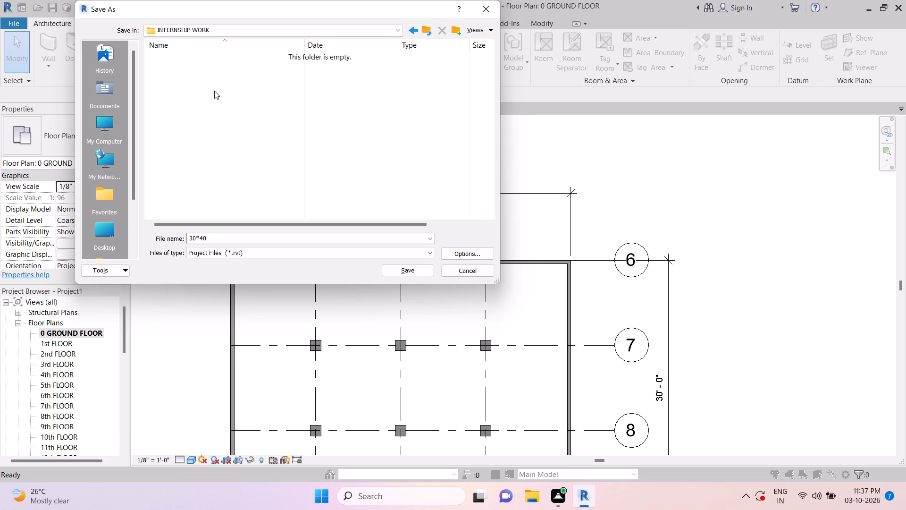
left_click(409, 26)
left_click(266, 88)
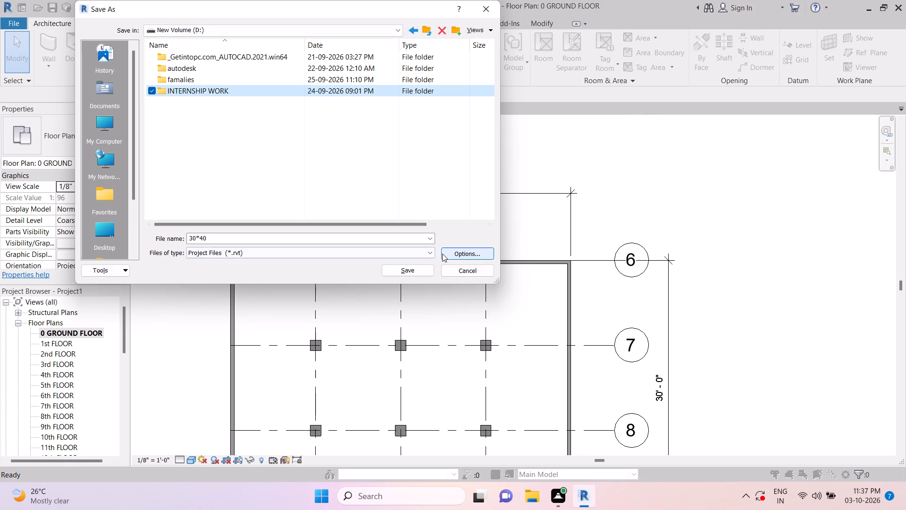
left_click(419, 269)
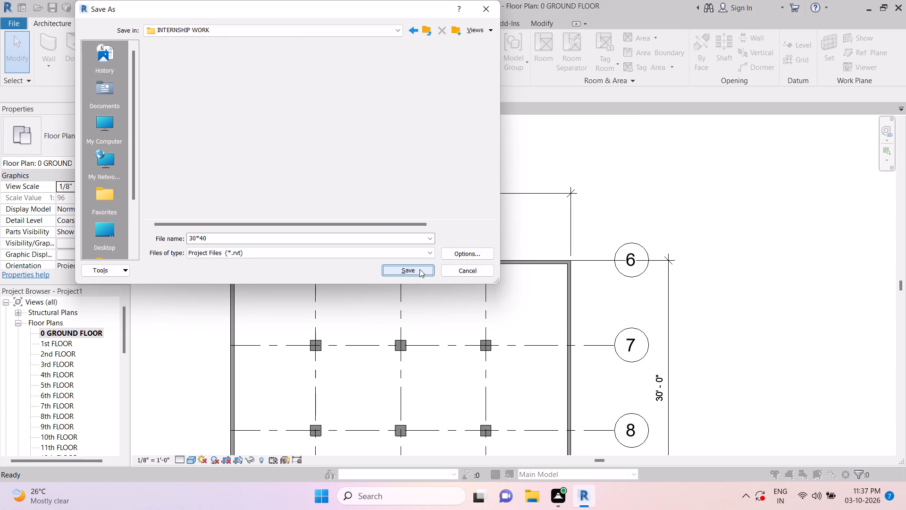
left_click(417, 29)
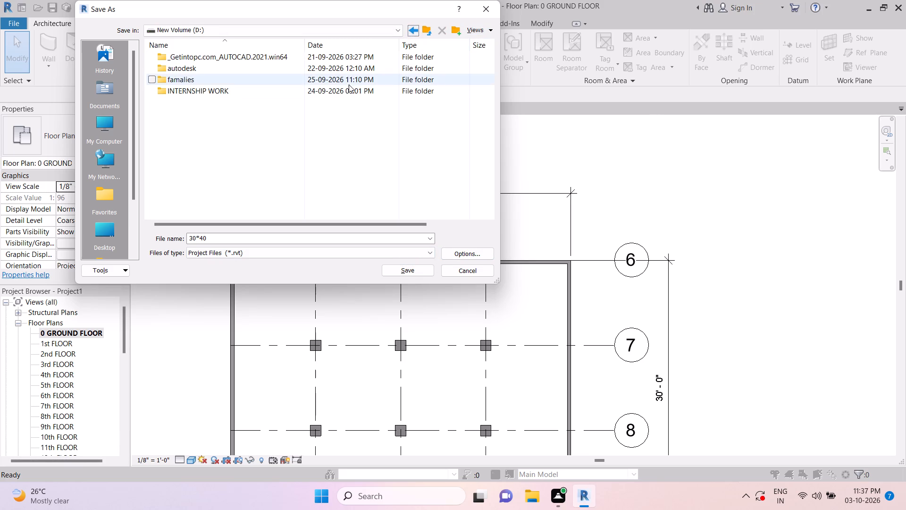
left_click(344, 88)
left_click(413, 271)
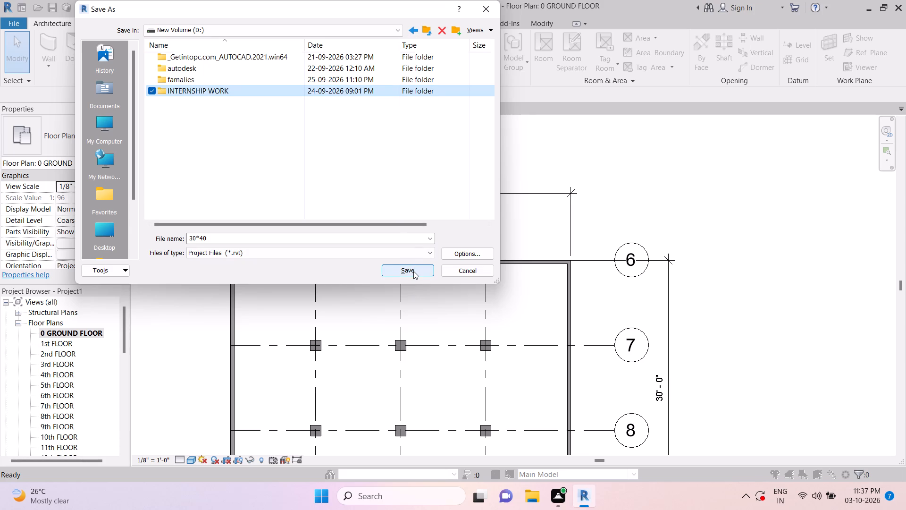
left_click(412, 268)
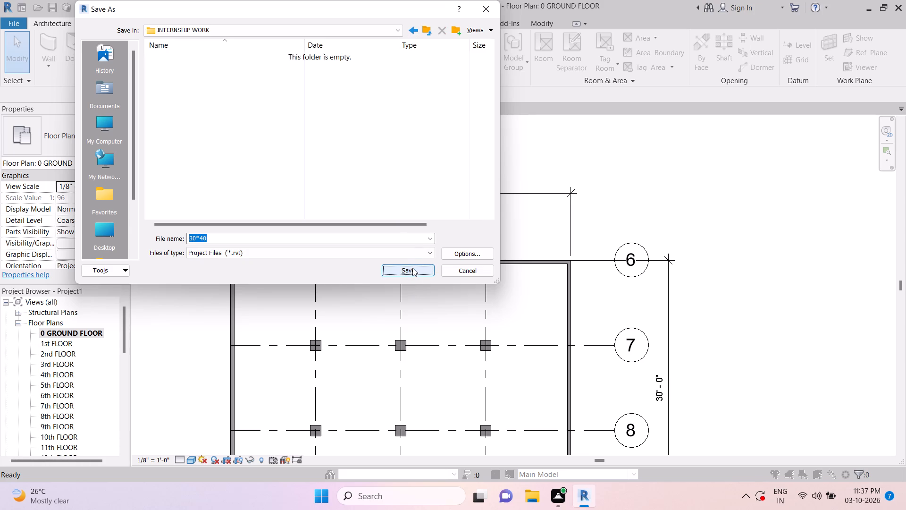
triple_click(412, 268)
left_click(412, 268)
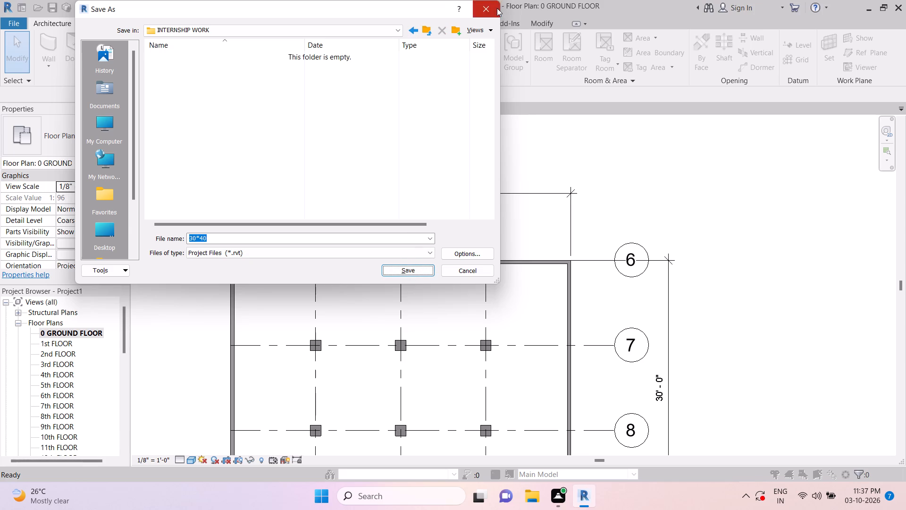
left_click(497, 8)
Save the project as "30 40" in the INTERNSHIP WORK folder on drive D.
key("ctrl+s")
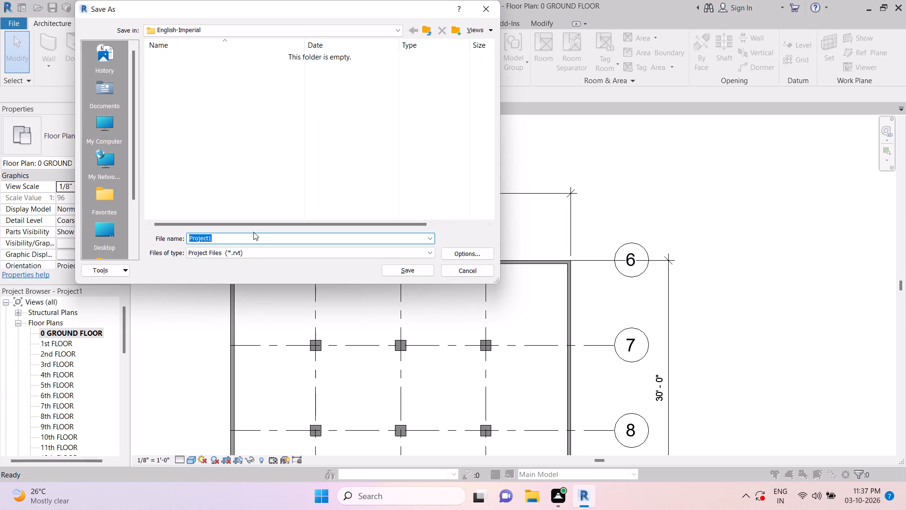
left_click(358, 36)
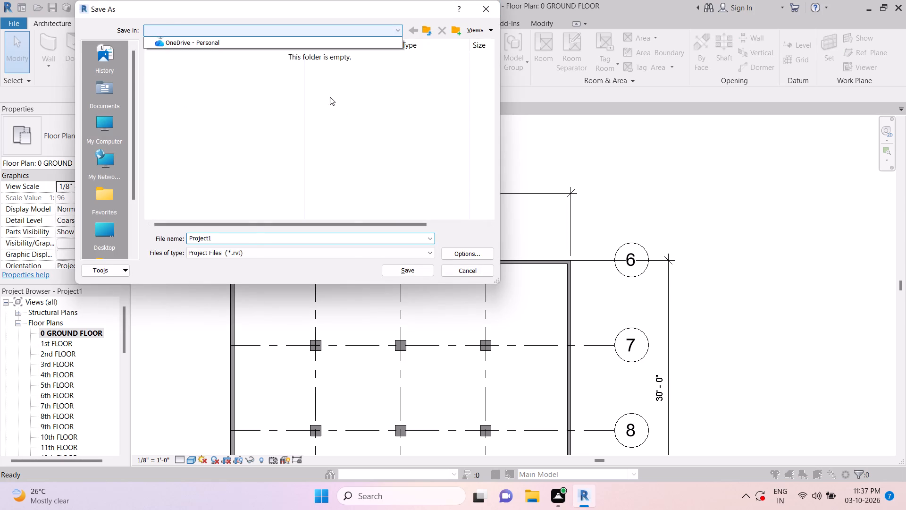
scroll(316, 114, "up", 3)
left_click(243, 120)
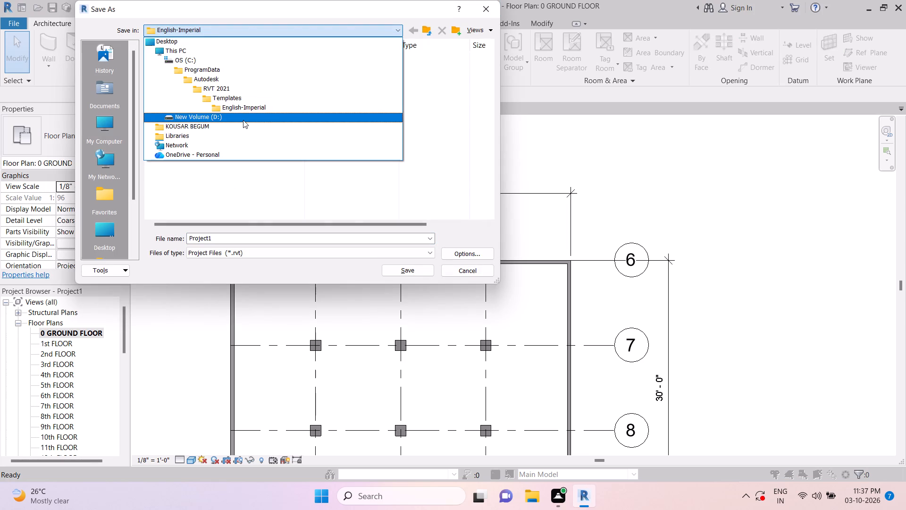
left_click(239, 95)
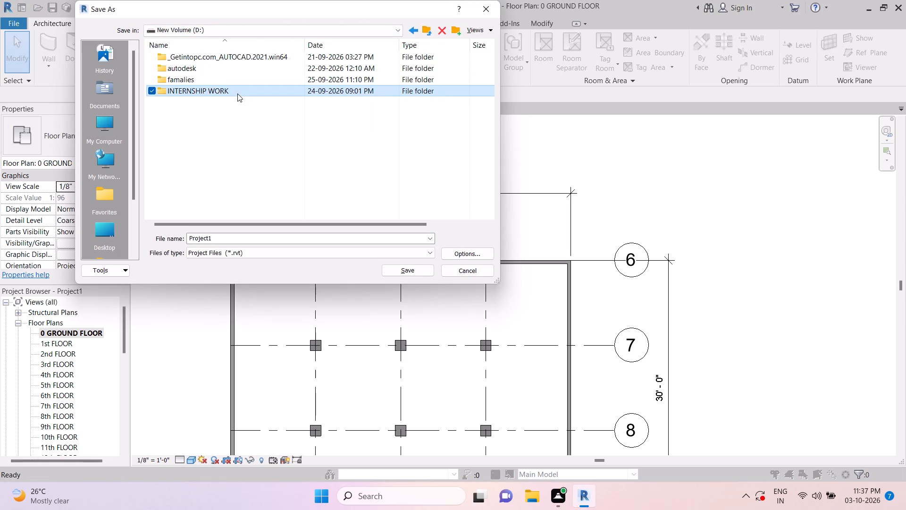
left_click(237, 93)
left_click(252, 93)
left_click(252, 93)
scroll(316, 117, "down", 4)
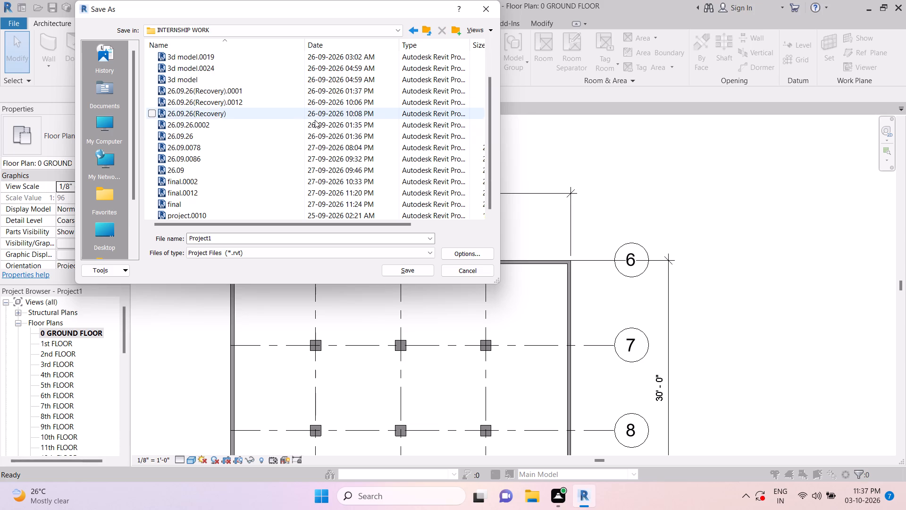
scroll(314, 120, "down", 3)
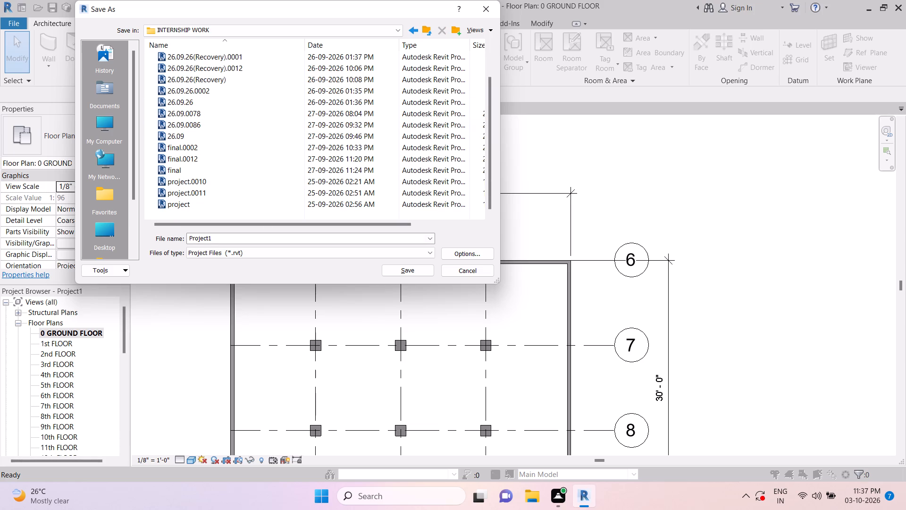
left_click(275, 240)
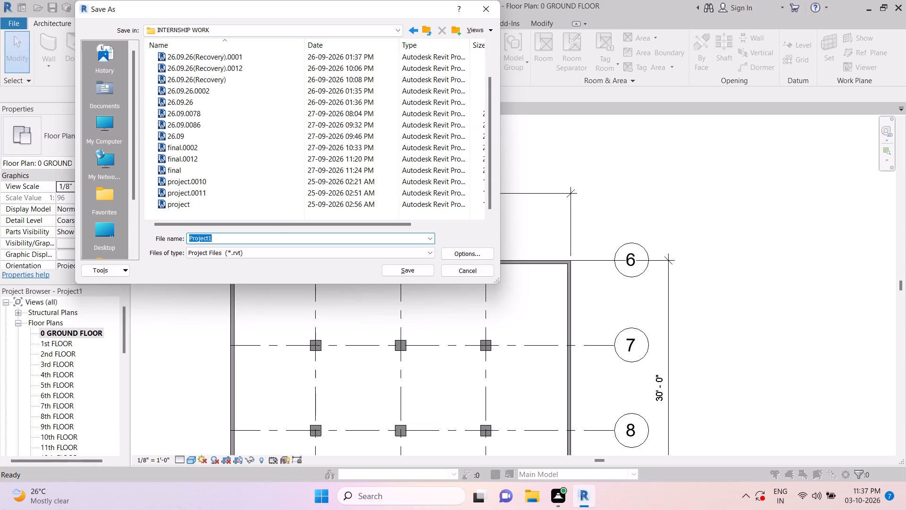
type("30")
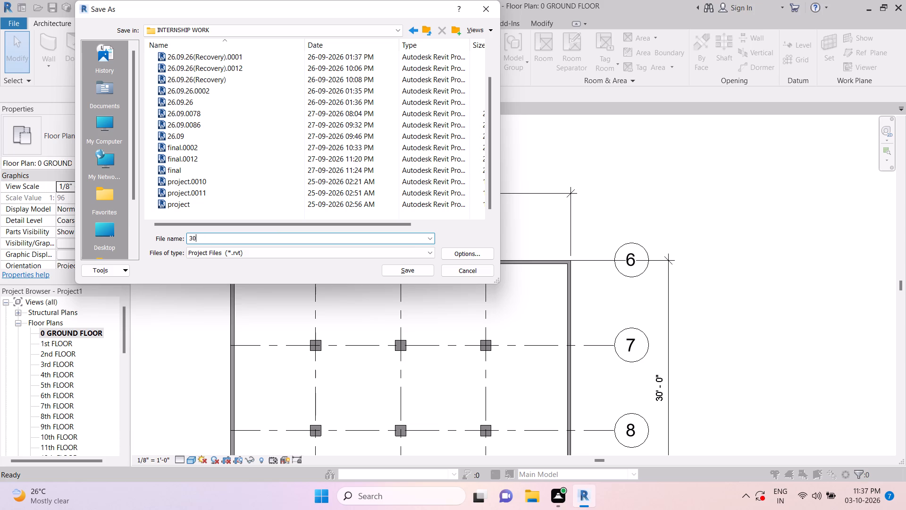
key("space")
type("40")
key("Return")
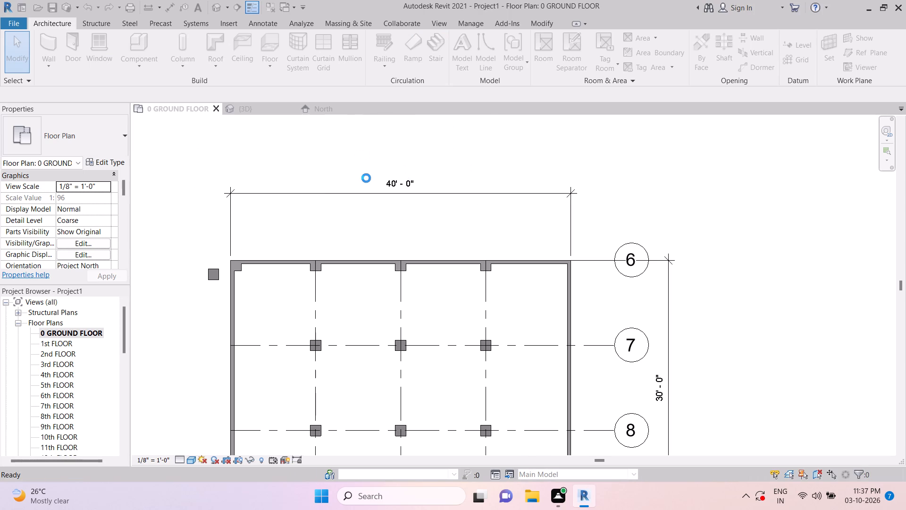
Copy the column at grids 4 and 7 along grid 7, aligning its outer face with the grid 5 wall's outer face; dismiss the notification.
scroll(413, 219, "down", 4)
key("Escape")
scroll(469, 285, "up", 3)
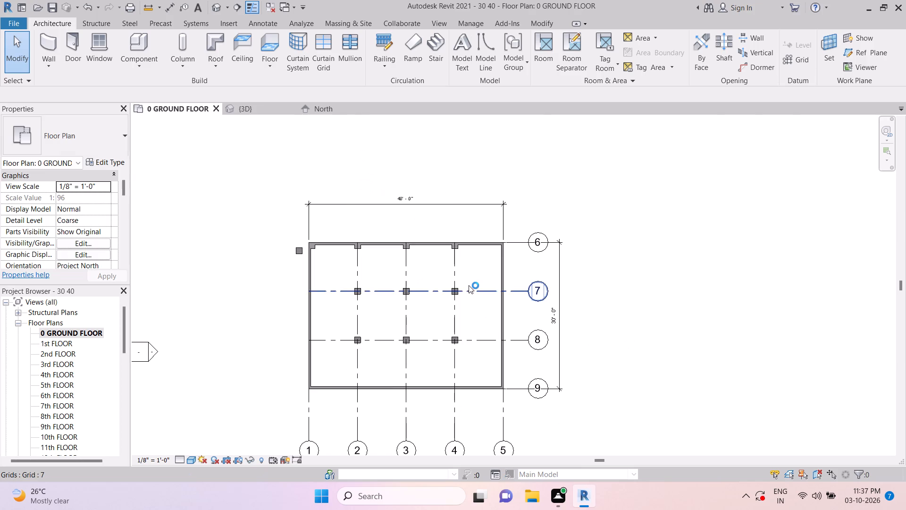
scroll(469, 285, "up", 6)
key("Escape")
key("Escape")
left_click(444, 290)
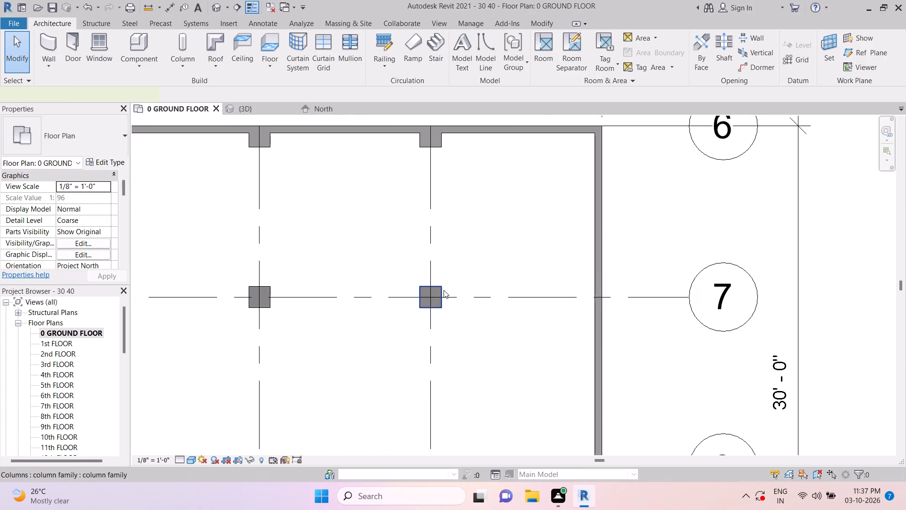
left_click(235, 60)
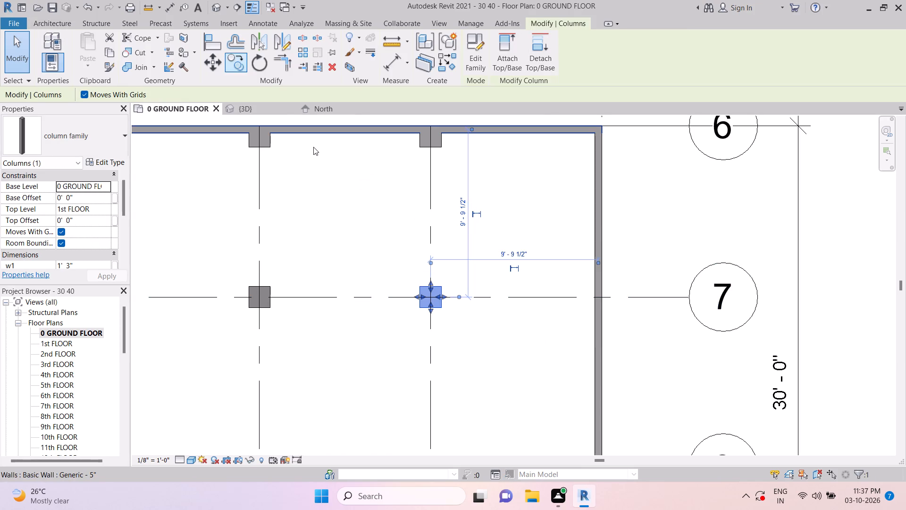
scroll(453, 300, "up", 6)
scroll(564, 338, "down", 3)
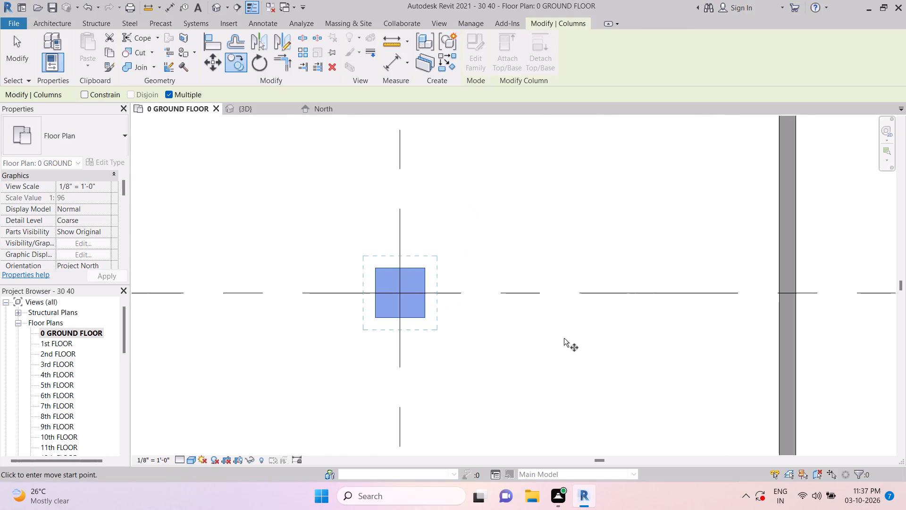
middle_click_drag(564, 339, 453, 320)
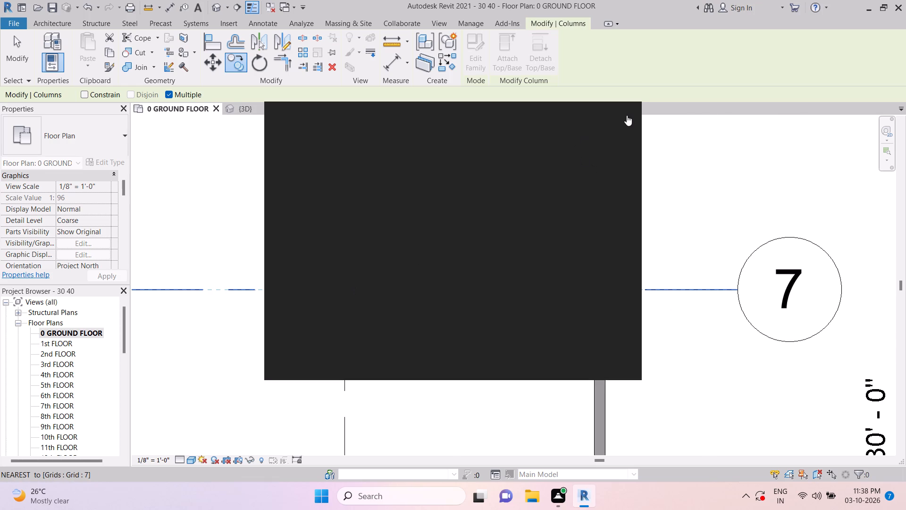
left_click(627, 114)
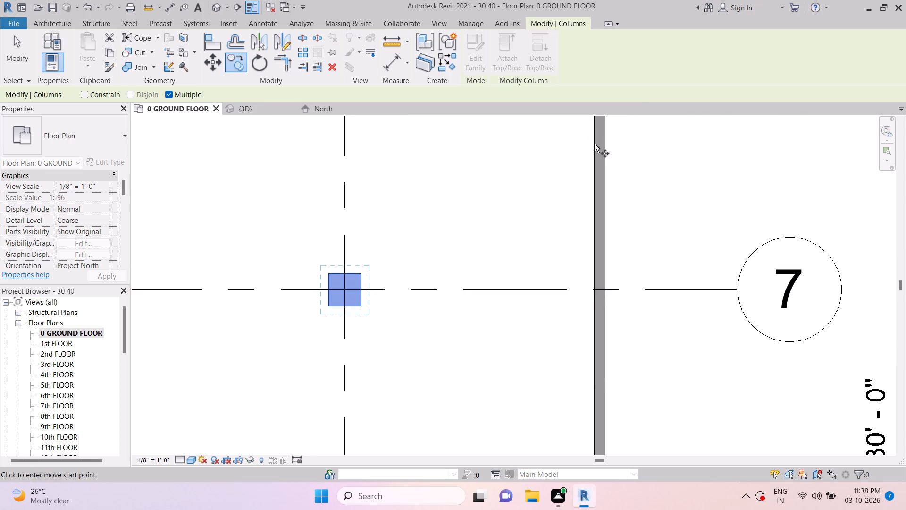
left_click(359, 286)
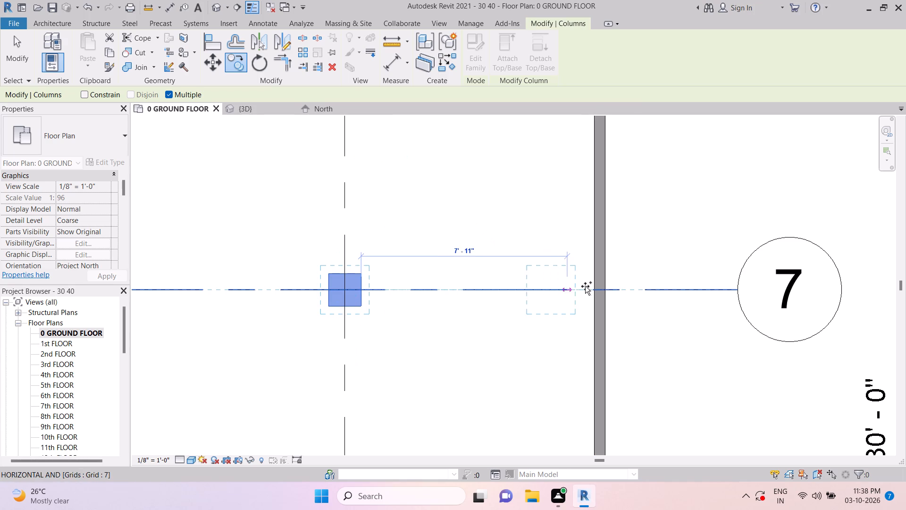
left_click(607, 288)
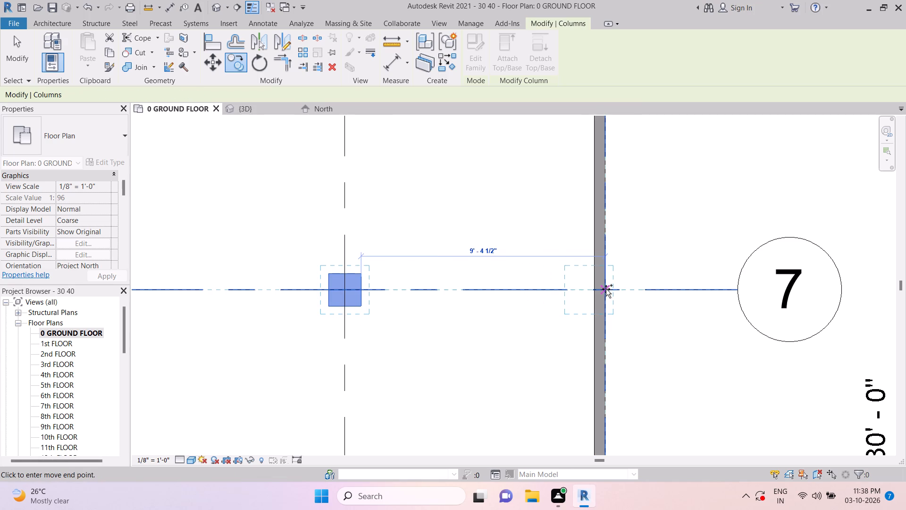
Place another copy of the column on grid 8, aligned with the outer face of the grid 5 wall.
scroll(606, 289, "down", 6)
middle_click_drag(621, 380, 628, 310)
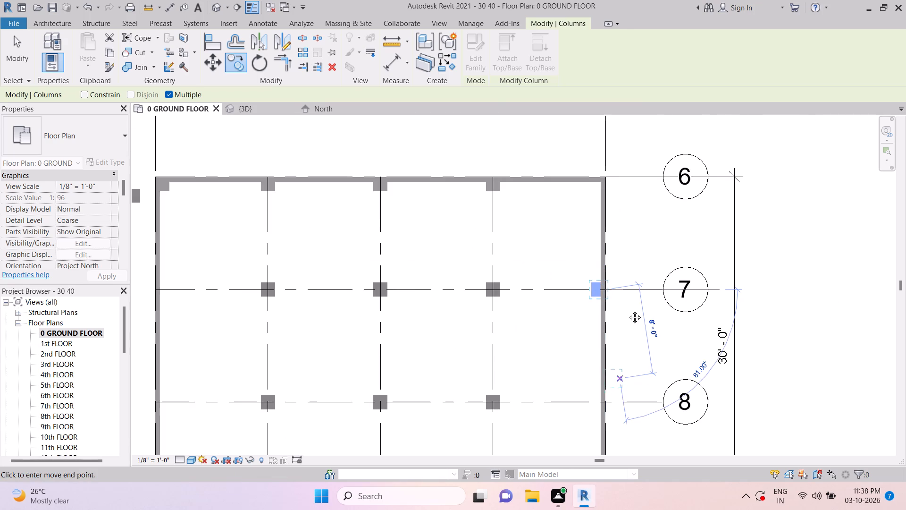
middle_click_drag(628, 310, 621, 277)
scroll(608, 292, "up", 8)
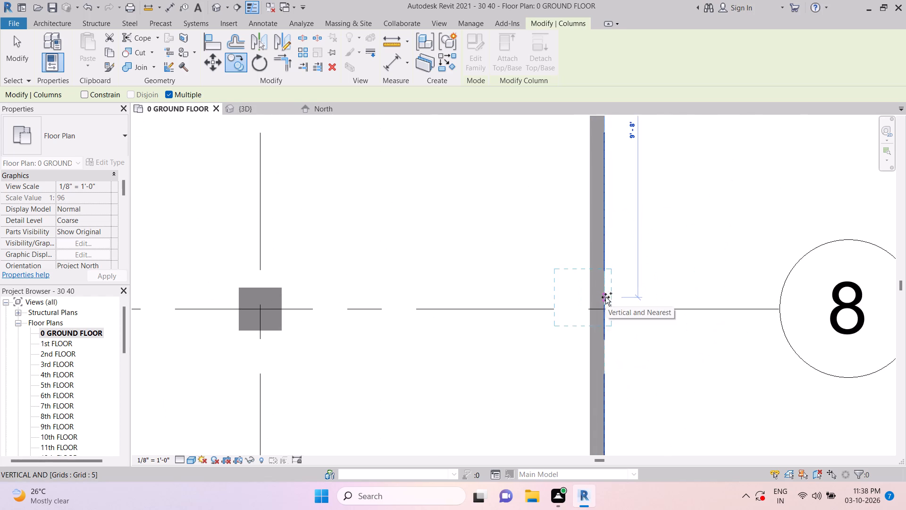
left_click(606, 308)
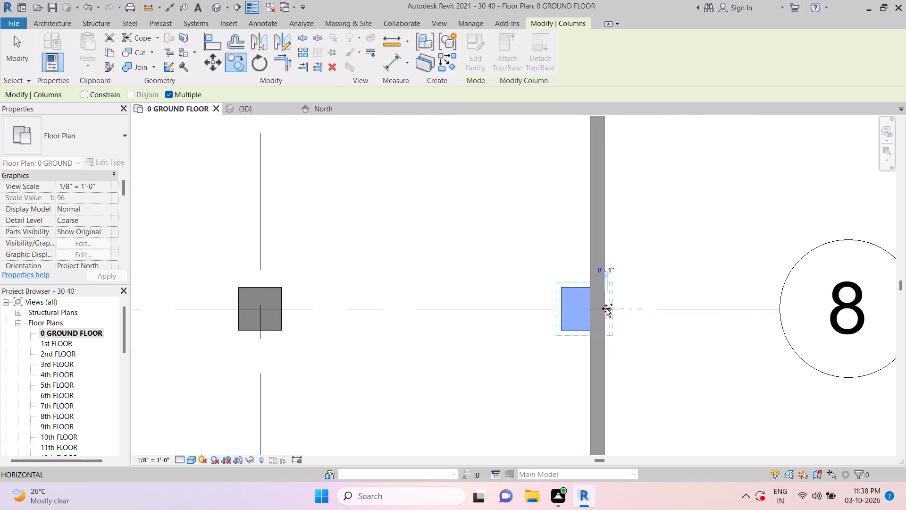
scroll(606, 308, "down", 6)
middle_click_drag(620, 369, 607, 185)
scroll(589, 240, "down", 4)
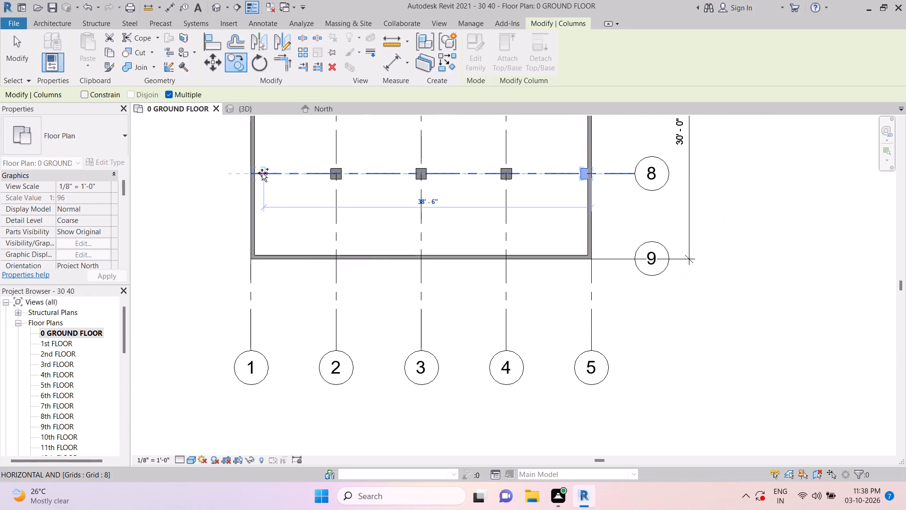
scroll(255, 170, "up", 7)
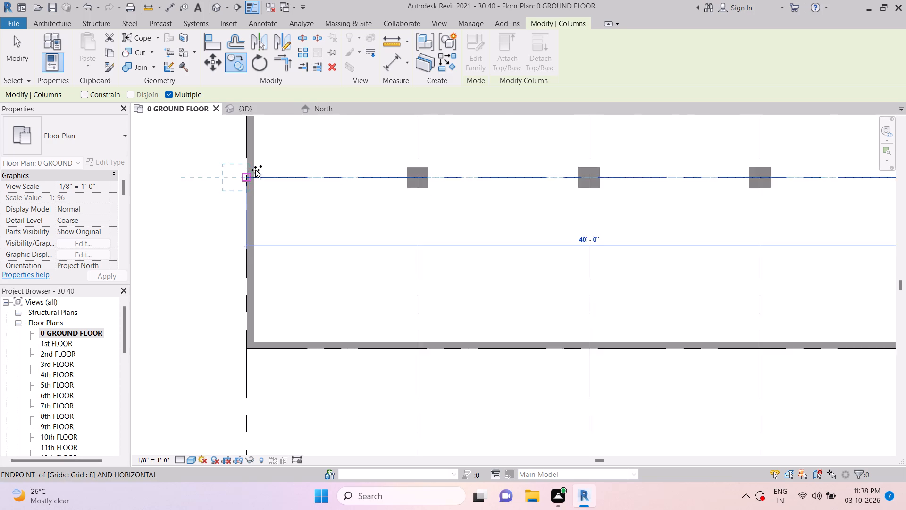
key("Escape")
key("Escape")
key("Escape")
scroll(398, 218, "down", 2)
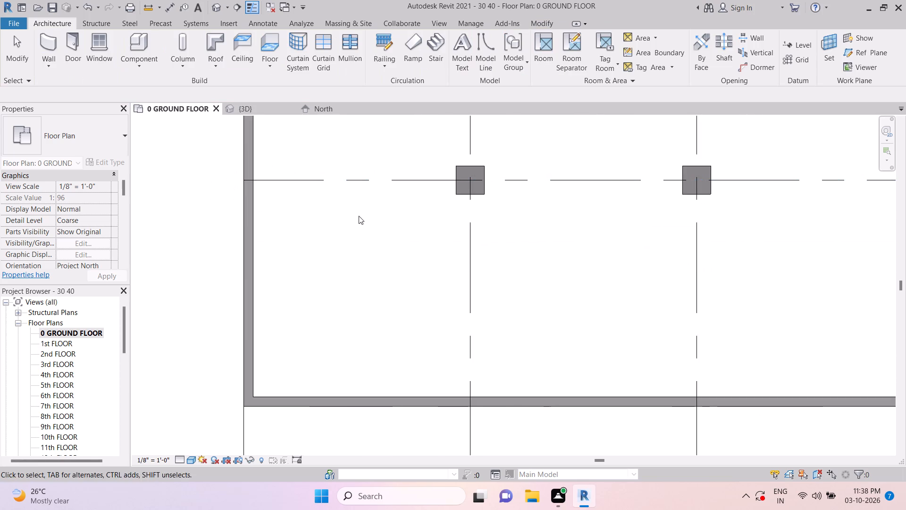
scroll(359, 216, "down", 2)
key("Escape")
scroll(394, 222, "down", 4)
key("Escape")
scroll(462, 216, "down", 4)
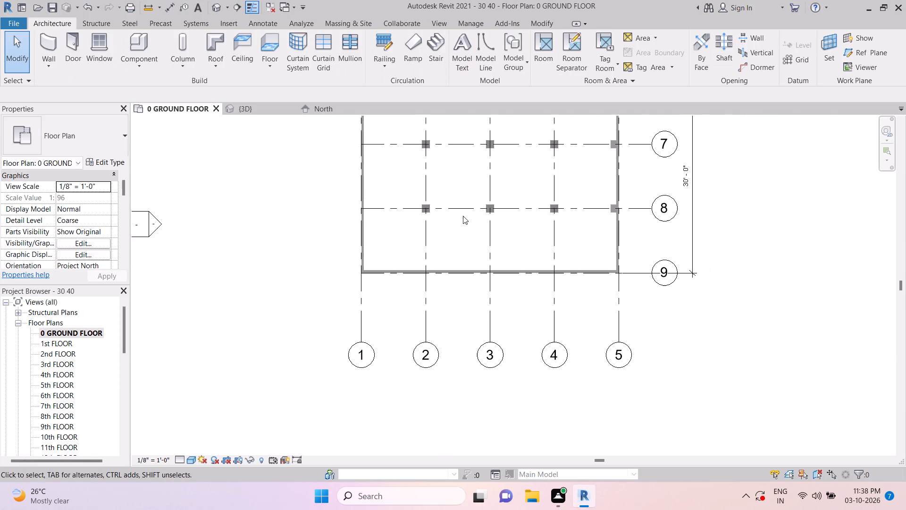
Delete the stray column outside the walls near the corner of grids 1 and 6.
scroll(428, 179, "up", 1)
middle_click_drag(428, 179, 454, 231)
key("Escape")
key("Escape")
key("Escape")
scroll(407, 185, "up", 3)
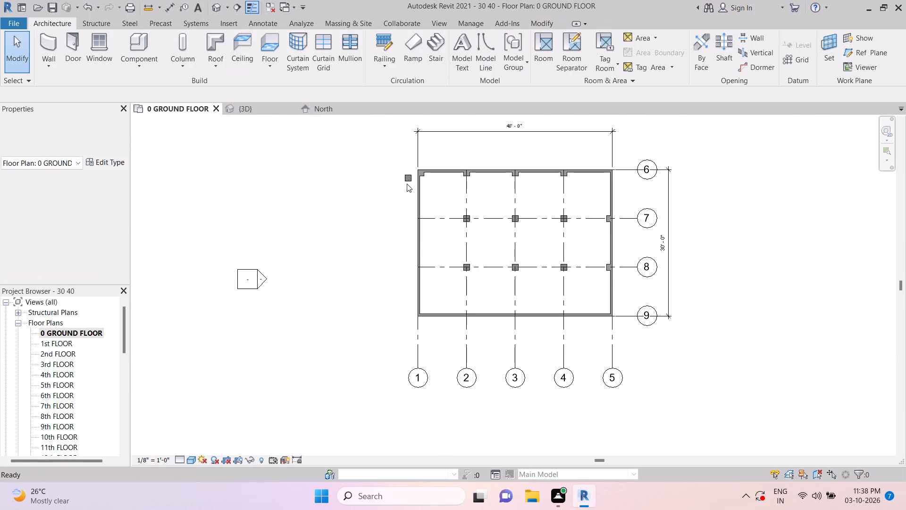
left_click(408, 181)
key("Delete")
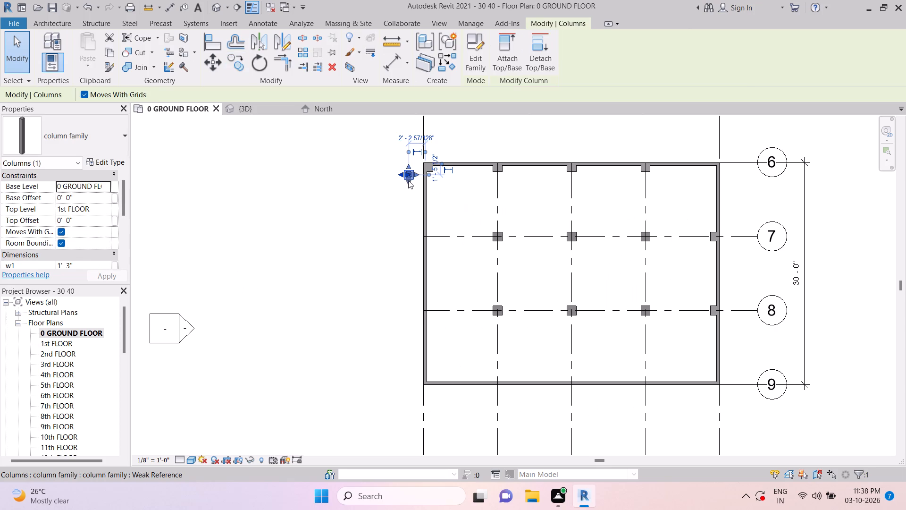
Copy the column at grids 2 and 7 along grid 7, aligning its outer face with the grid 1 wall's outer face.
scroll(492, 244, "up", 5)
key("Escape")
left_click(493, 238)
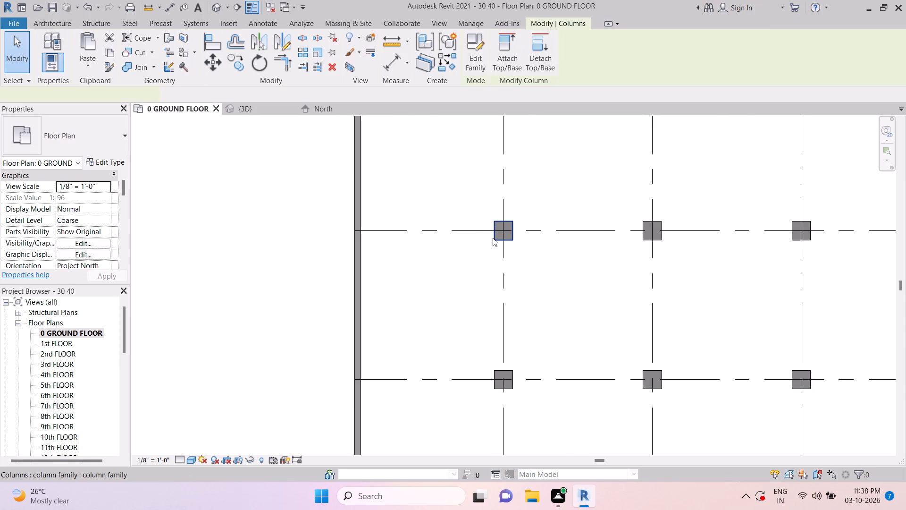
left_click(241, 61)
scroll(495, 237, "up", 4)
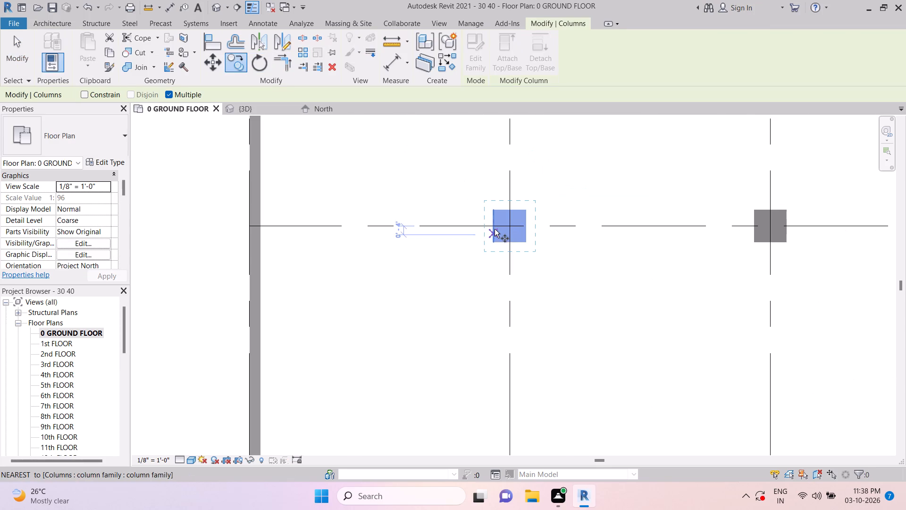
left_click(495, 228)
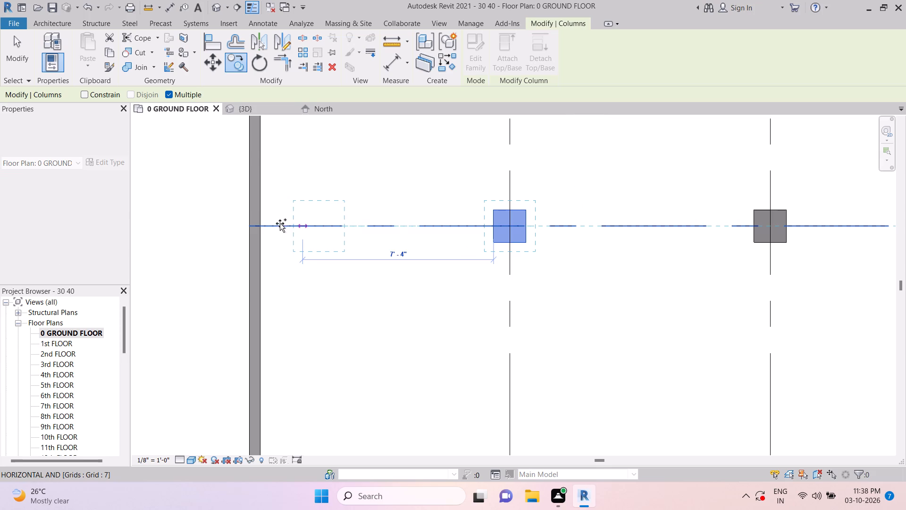
left_click(253, 225)
scroll(260, 228, "down", 5)
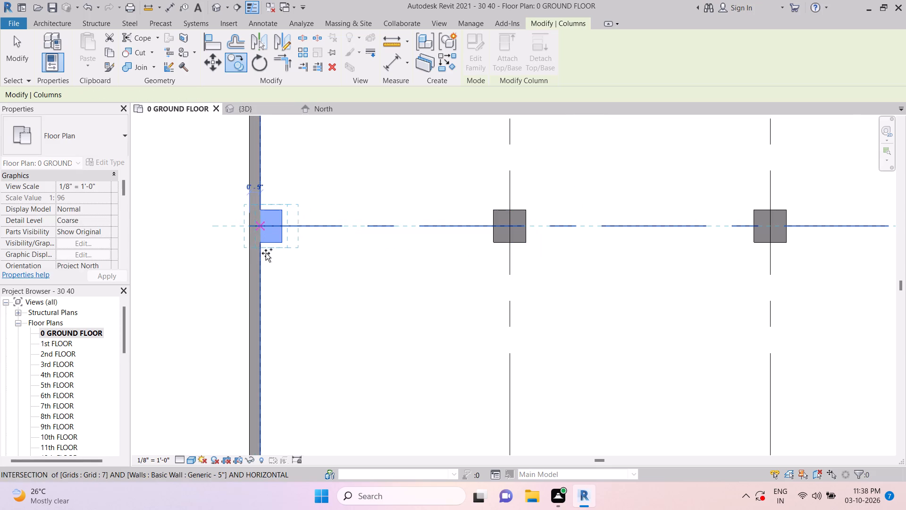
Place another copy of the column on grid 8, aligned with the outer face of the grid 1 wall.
scroll(275, 254, "down", 4)
middle_click_drag(291, 305, 353, 265)
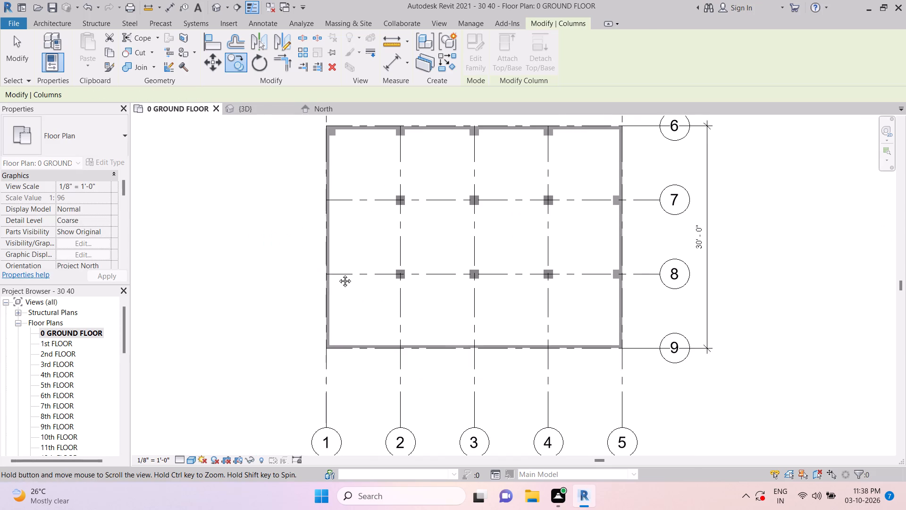
scroll(338, 274, "up", 13)
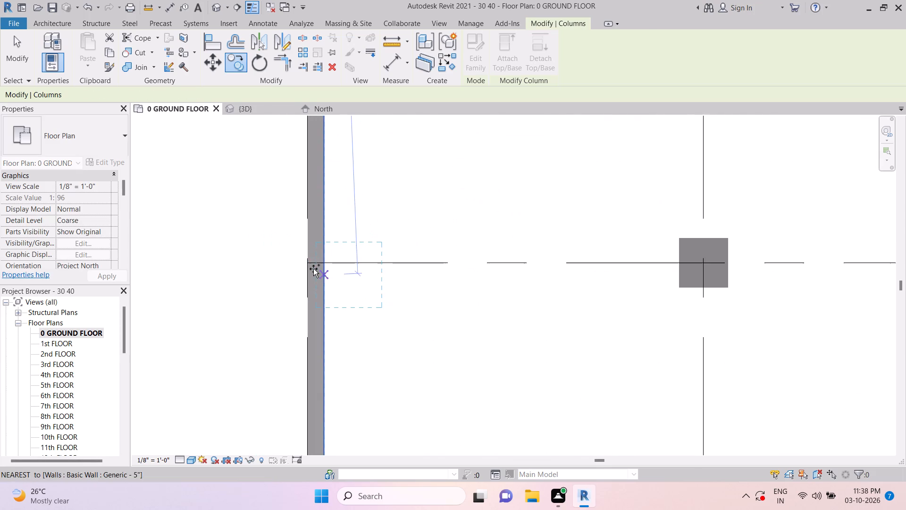
left_click(308, 259)
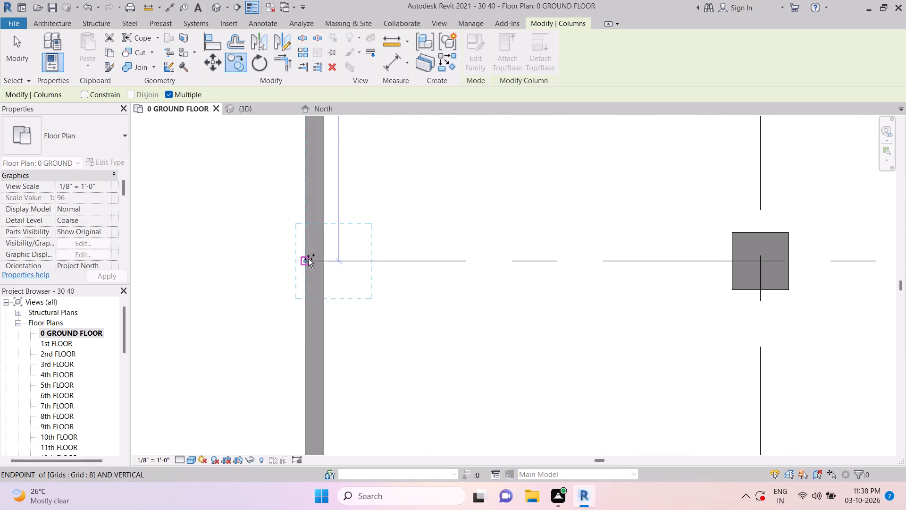
scroll(486, 259, "down", 9)
key("Escape")
scroll(486, 260, "down", 3)
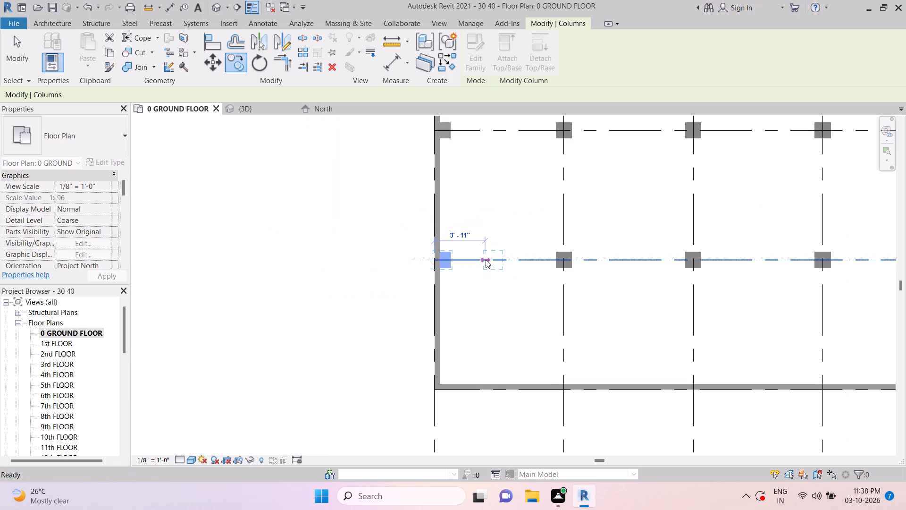
scroll(486, 260, "down", 2)
key("Escape")
key("Escape")
key("Escape")
key("Escape")
key("Escape")
key("Escape")
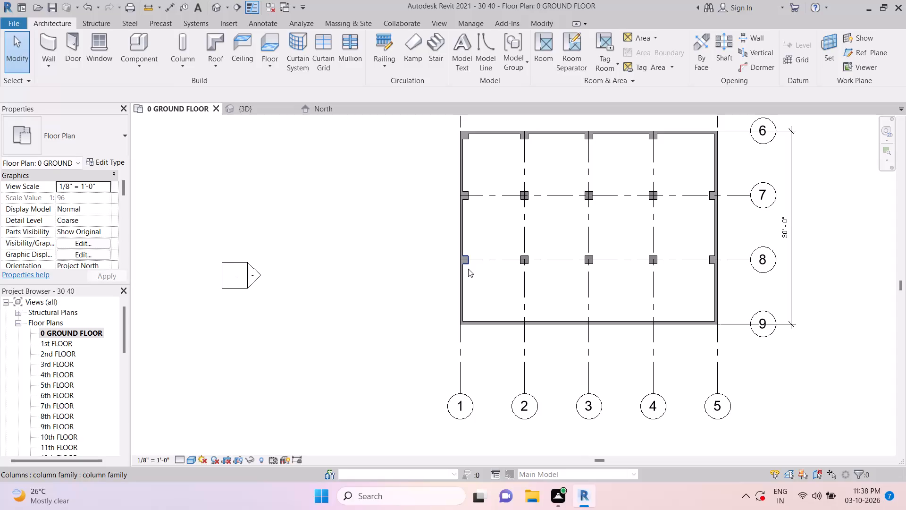
Copy the column at grids 1 and 8 to the outer wall corner at grids 1 and 9.
left_click(468, 268)
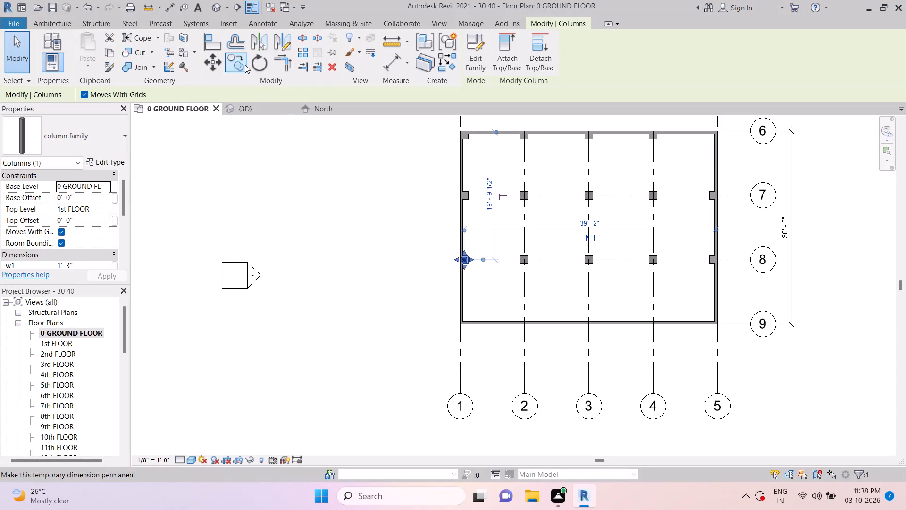
left_click(245, 64)
scroll(470, 252, "up", 10)
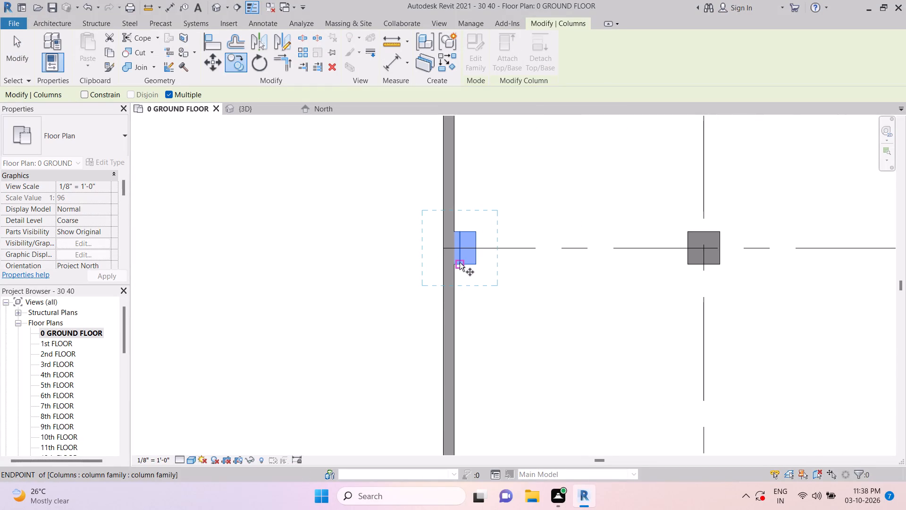
left_click(440, 263)
scroll(450, 274, "down", 6)
middle_click_drag(443, 311, 457, 255)
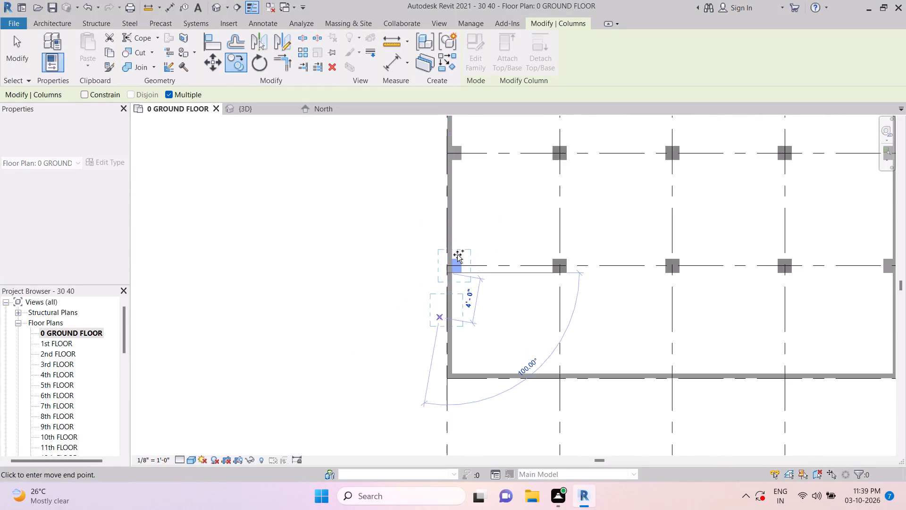
middle_click_drag(457, 255, 464, 231)
scroll(468, 294, "up", 13)
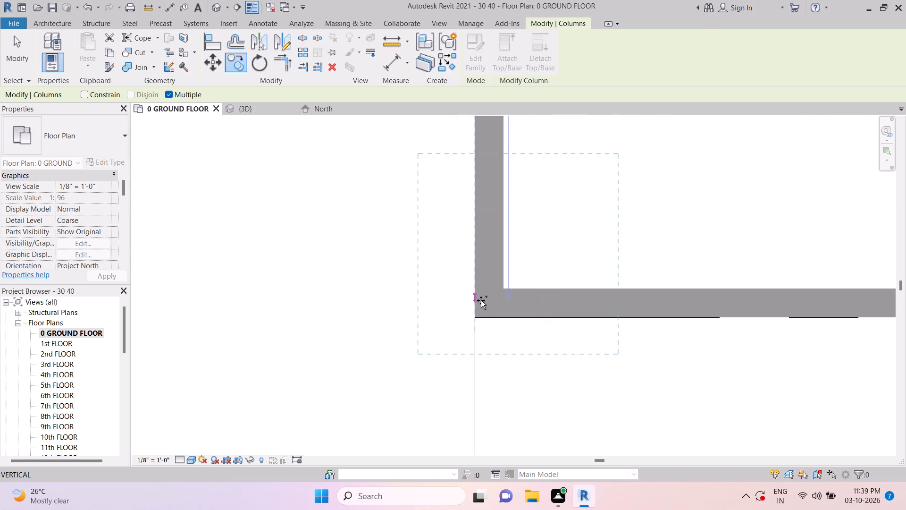
left_click(478, 316)
key("Escape")
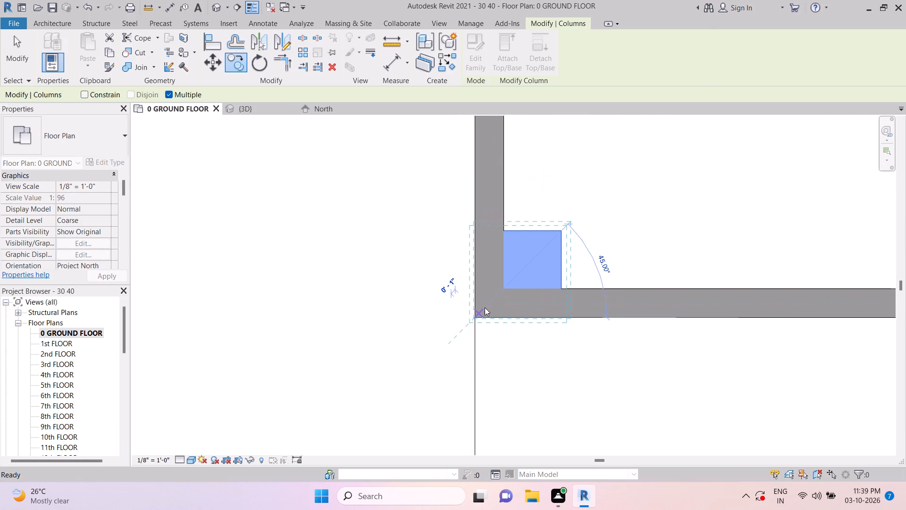
scroll(501, 276, "down", 4)
key("Escape")
scroll(500, 277, "down", 11)
key("Escape")
key("Escape")
key("Escape")
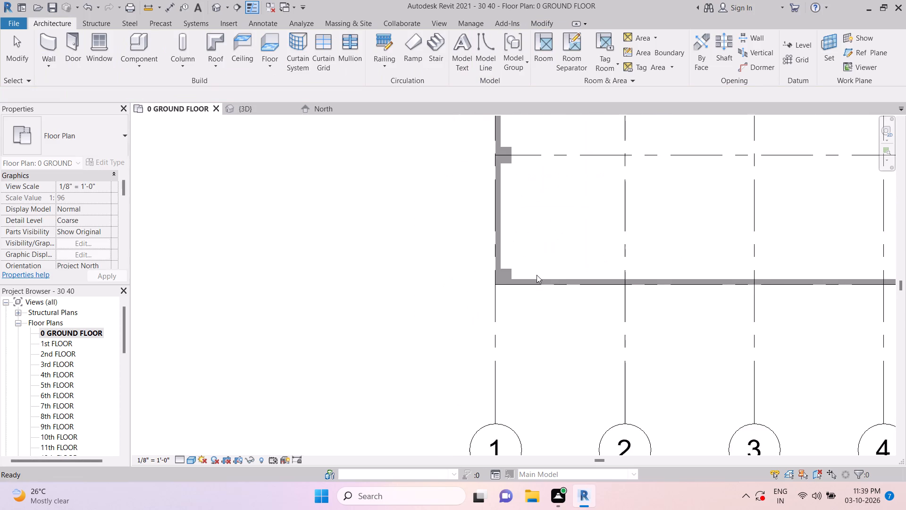
Copy the column at grids 5 and 8 to the outer wall corner at grids 5 and 9.
scroll(560, 277, "down", 3)
middle_click_drag(564, 274, 493, 285)
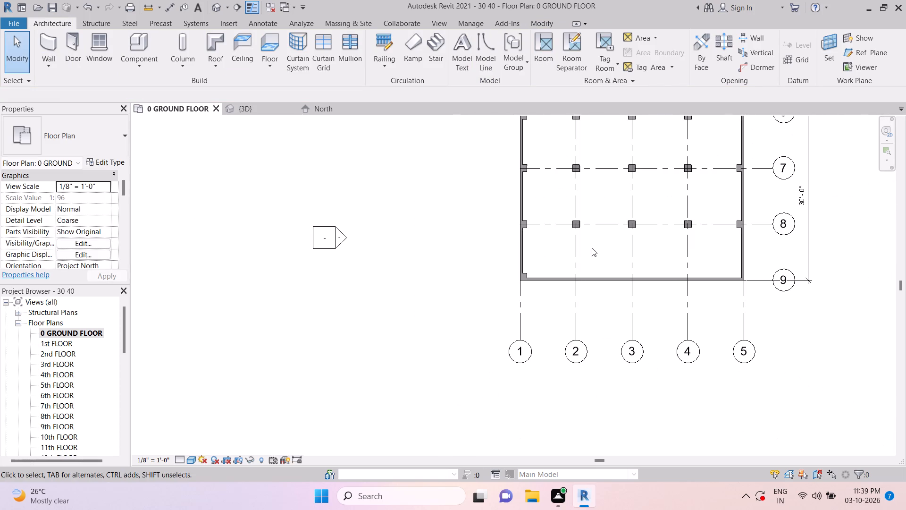
middle_click_drag(613, 253, 498, 269)
key("Escape")
key("Escape")
key("Escape")
key("Escape")
key("Escape")
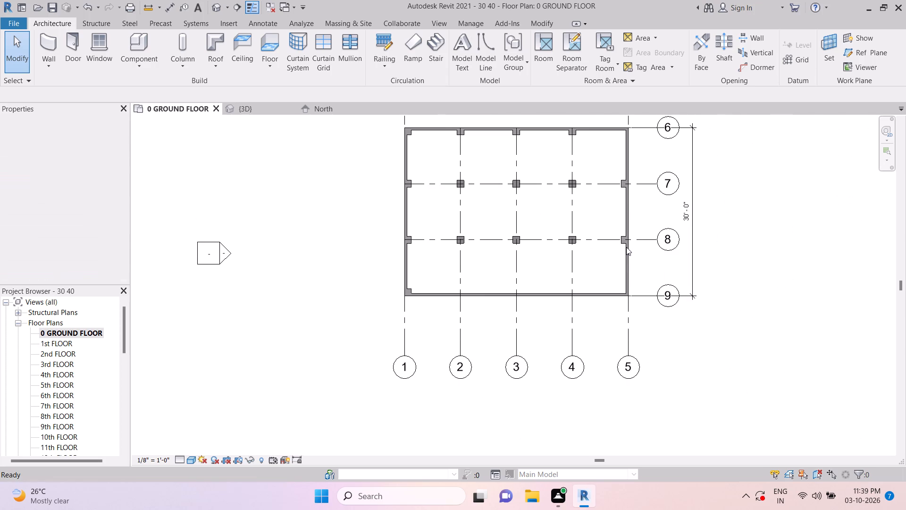
scroll(626, 247, "up", 7)
key("Escape")
left_click(621, 238)
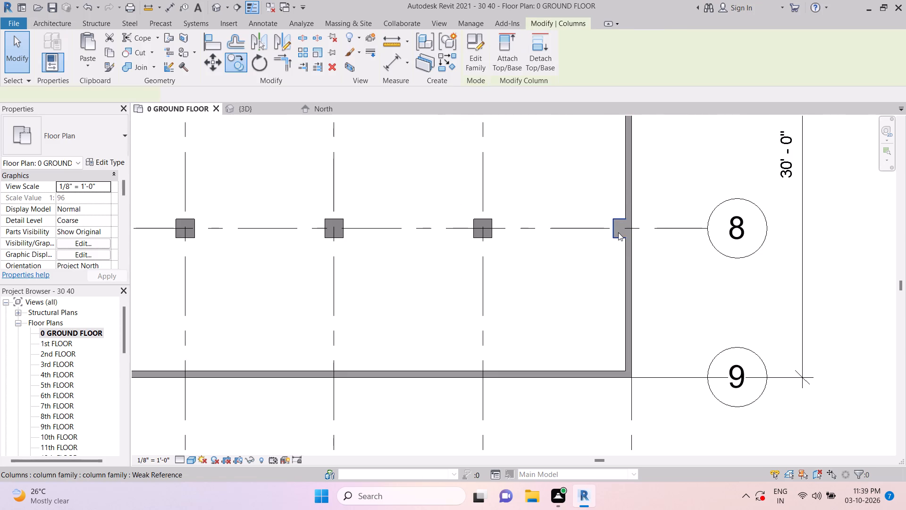
left_click(241, 60)
scroll(633, 246, "up", 2)
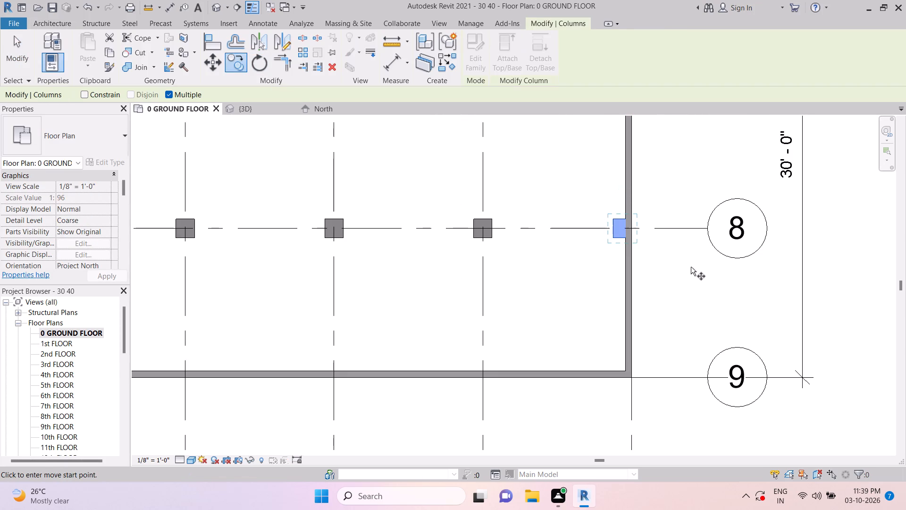
scroll(691, 267, "up", 2)
left_click(631, 233)
scroll(631, 233, "down", 4)
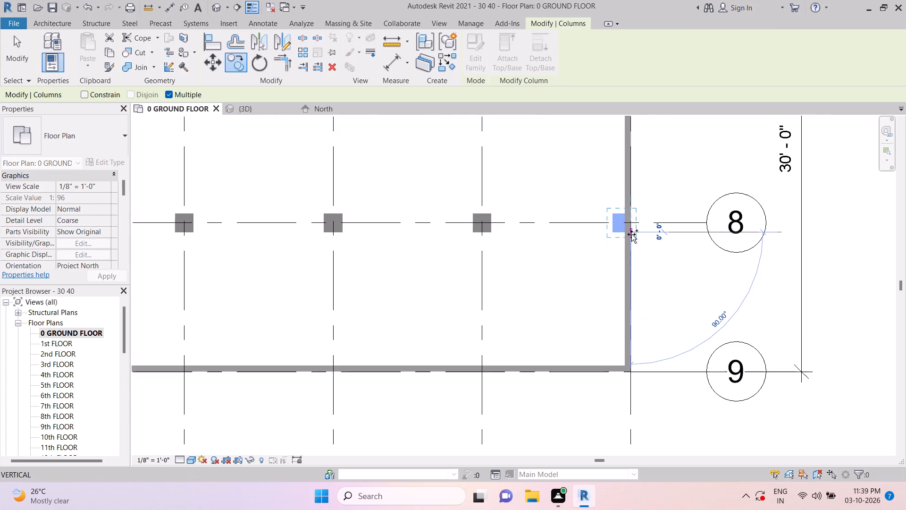
left_click(630, 370)
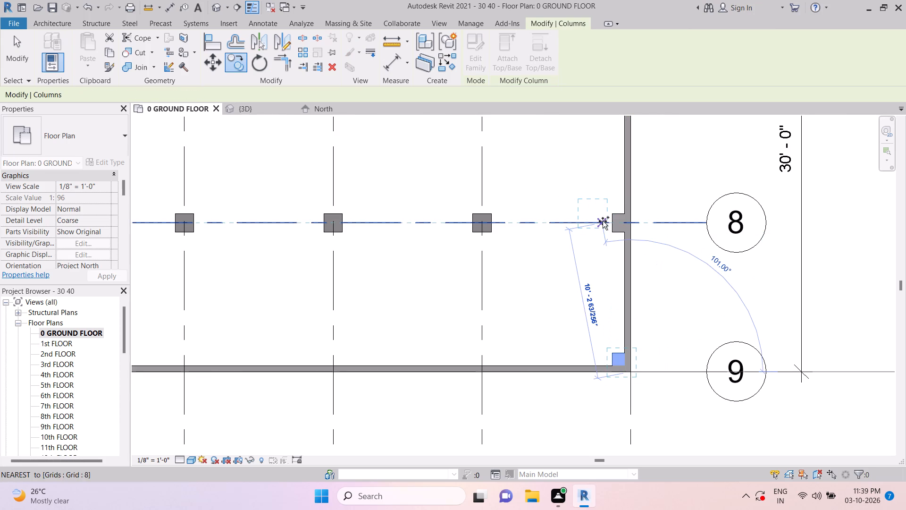
key("Escape")
key("Escape")
key("Escape")
key("Escape")
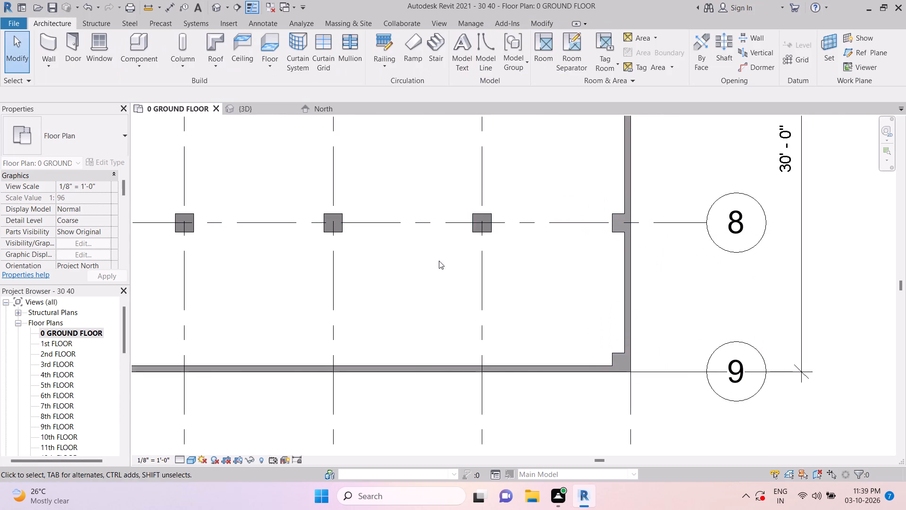
Dismiss the blank pop-up notification covering the ground floor plan.
middle_click_drag(440, 261, 516, 278)
key("Escape")
key("Escape")
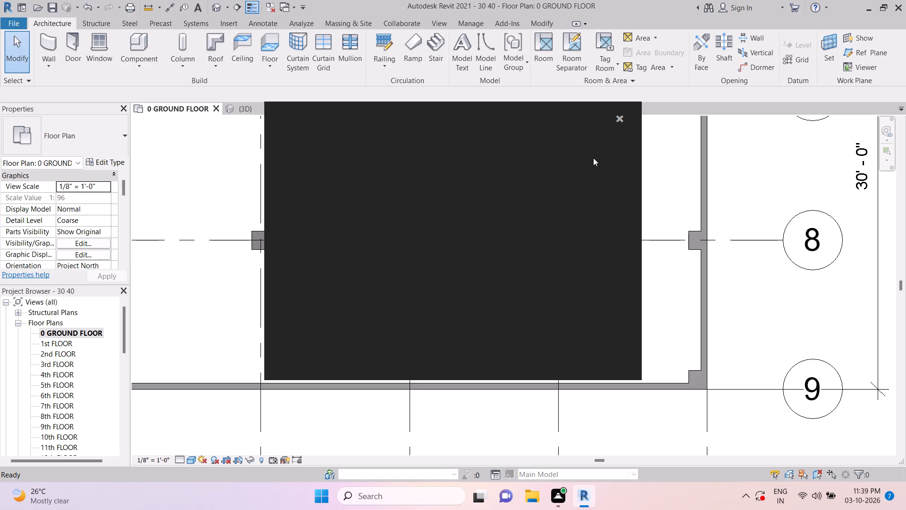
scroll(504, 119, "up", 2)
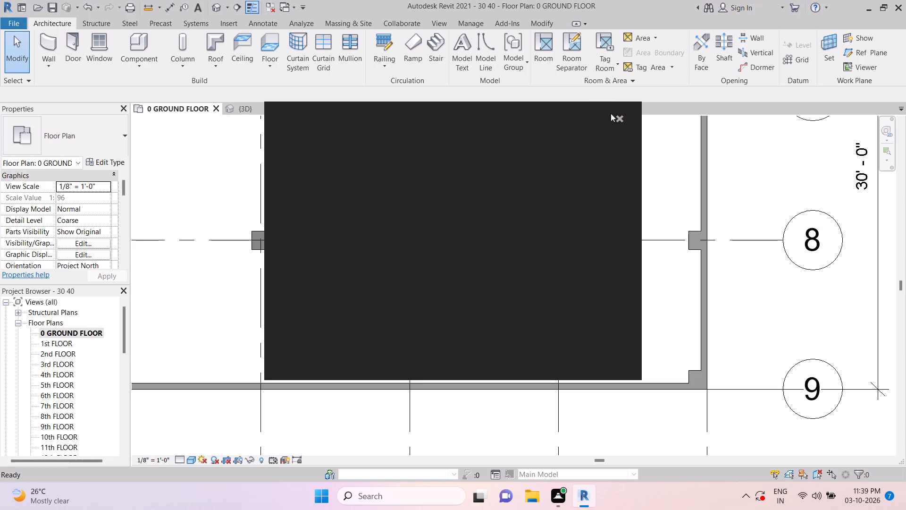
left_click(620, 118)
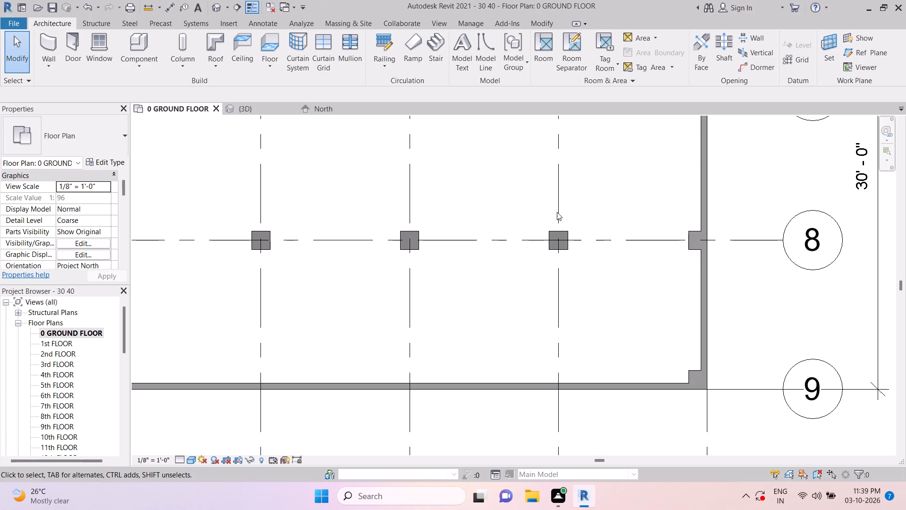
Copy the column at grids 4 and 8 along grid 4, aligning its outer face with the grid 9 wall's outer face.
left_click(564, 234)
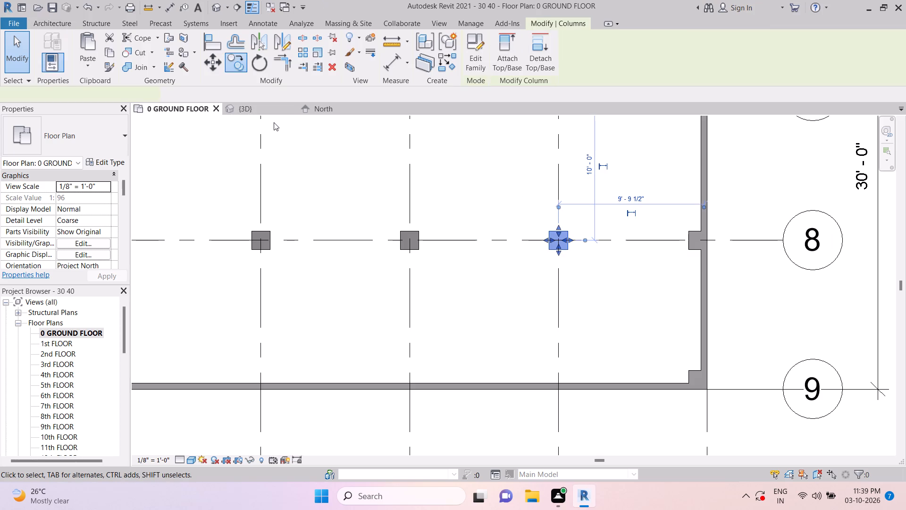
left_click(239, 54)
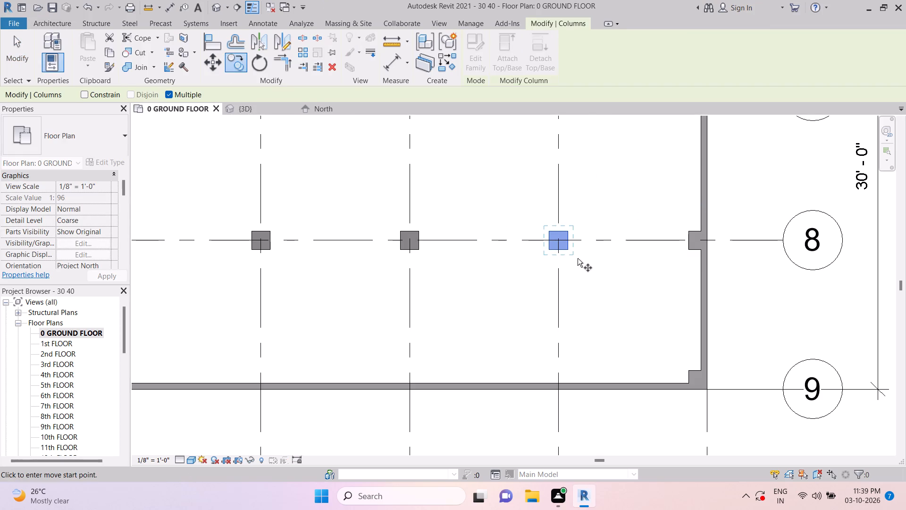
scroll(562, 258, "up", 3)
middle_click_drag(559, 299, 560, 228)
left_click(559, 177)
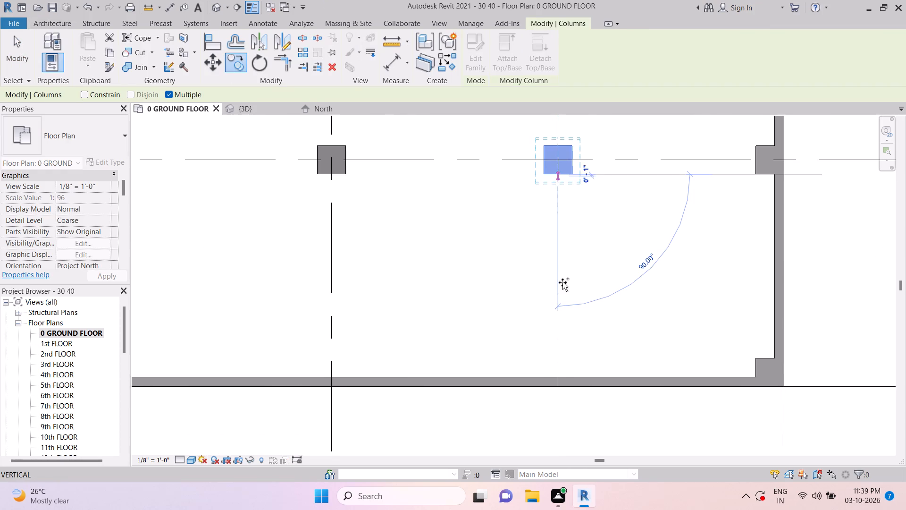
left_click(559, 386)
key("Escape")
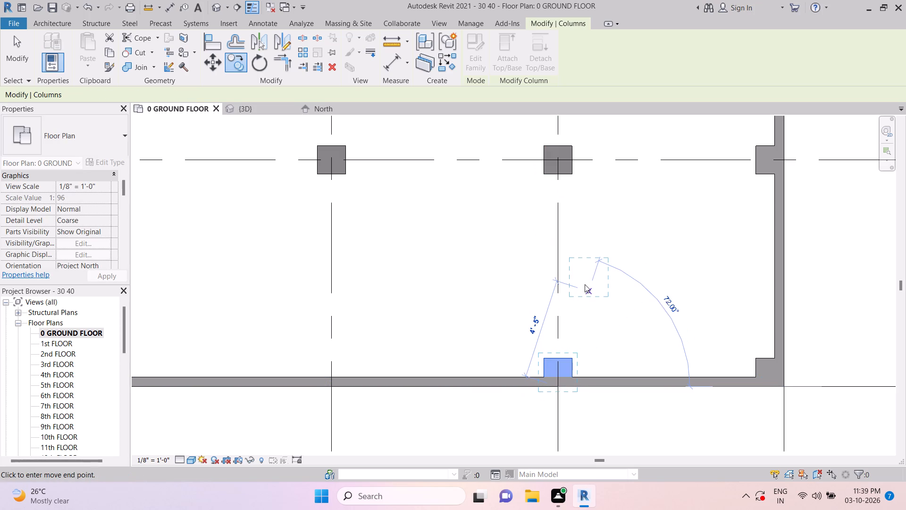
key("Escape")
key("Escape")
key("Escape")
key("Escape")
key("Escape")
key("Escape")
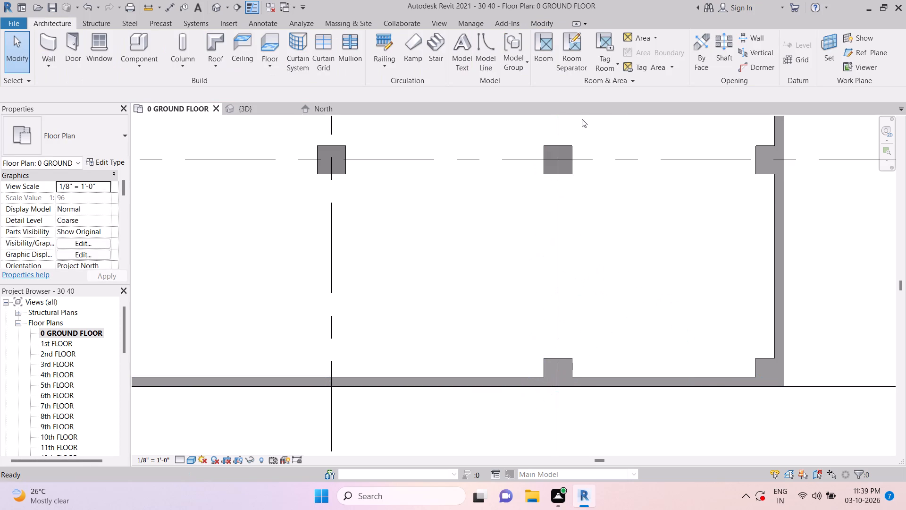
key("Escape")
Copy the column at grids 3 and 8 along grid 3, aligning its outer face with the grid 9 wall's outer face.
left_click(347, 167)
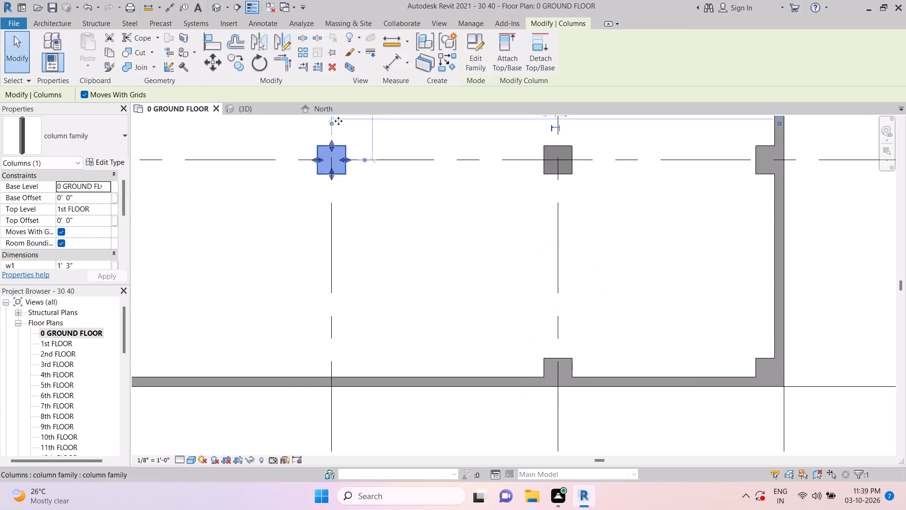
left_click(233, 66)
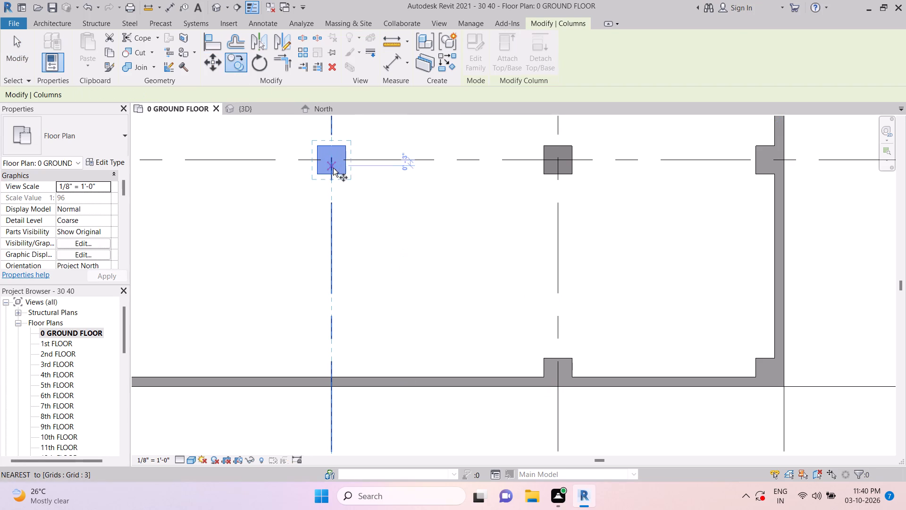
left_click(331, 170)
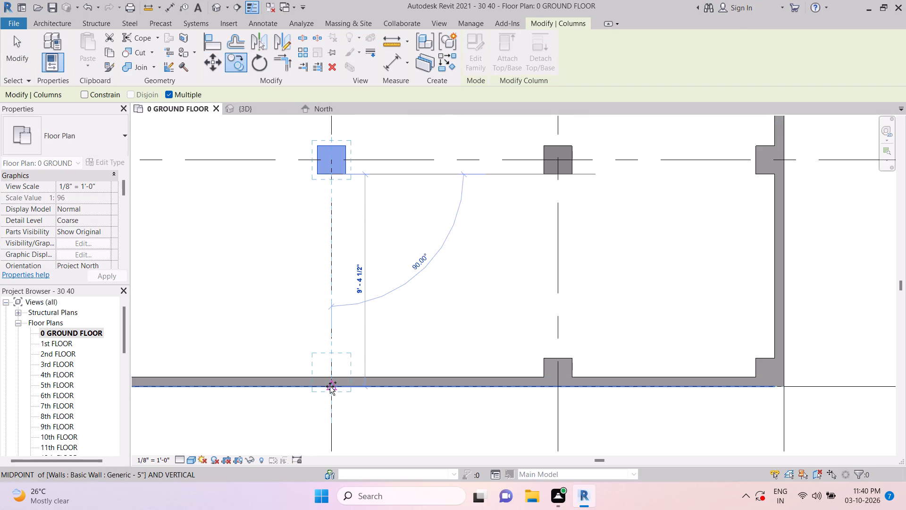
left_click(330, 386)
key("Escape")
scroll(423, 297, "down", 5)
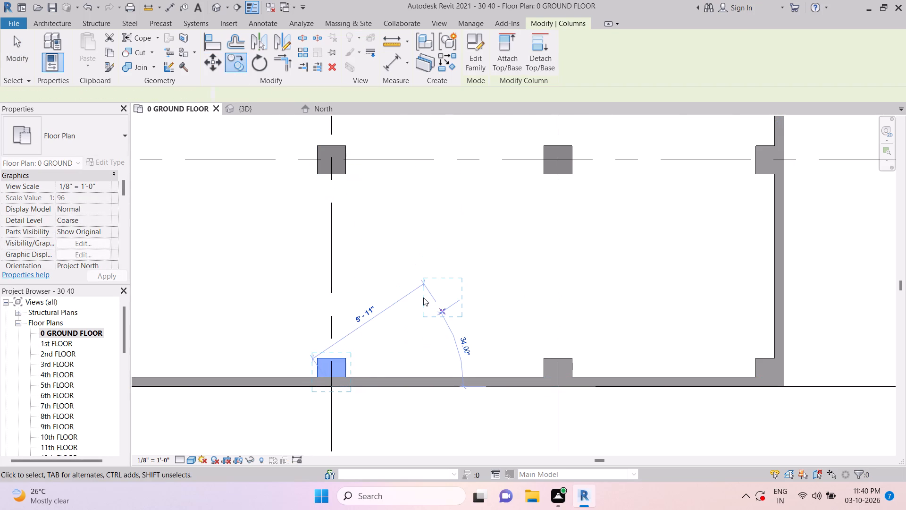
middle_click_drag(275, 331, 398, 330)
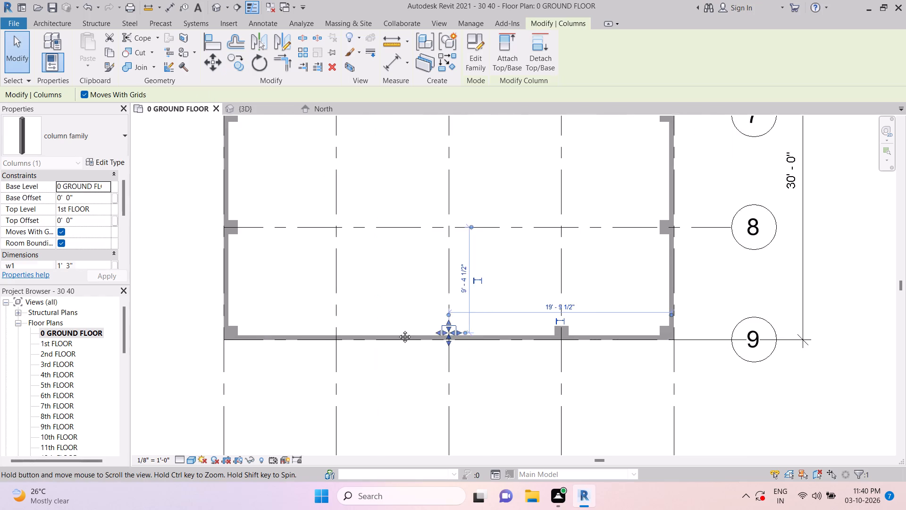
middle_click_drag(398, 330, 398, 330)
key("Escape")
key("Escape")
key("Escape")
key("Escape")
Copy the column at grids 2 and 8 along grid 2, aligning its outer face with the grid 9 wall's outer face.
left_click(392, 235)
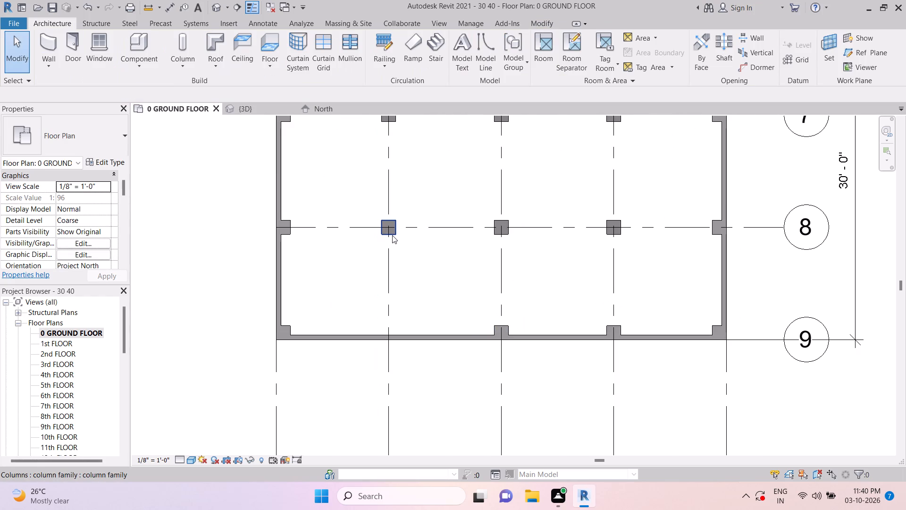
left_click(243, 65)
scroll(399, 246, "up", 3)
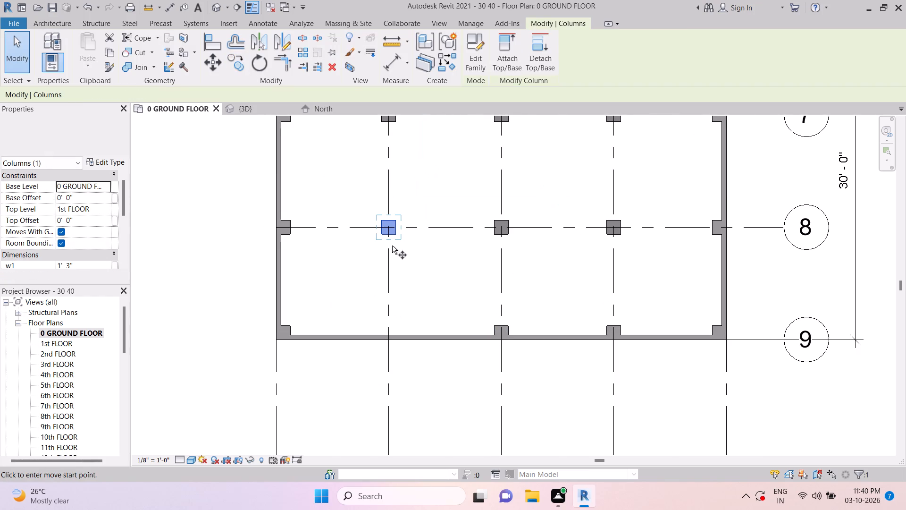
scroll(392, 246, "up", 6)
left_click(369, 207)
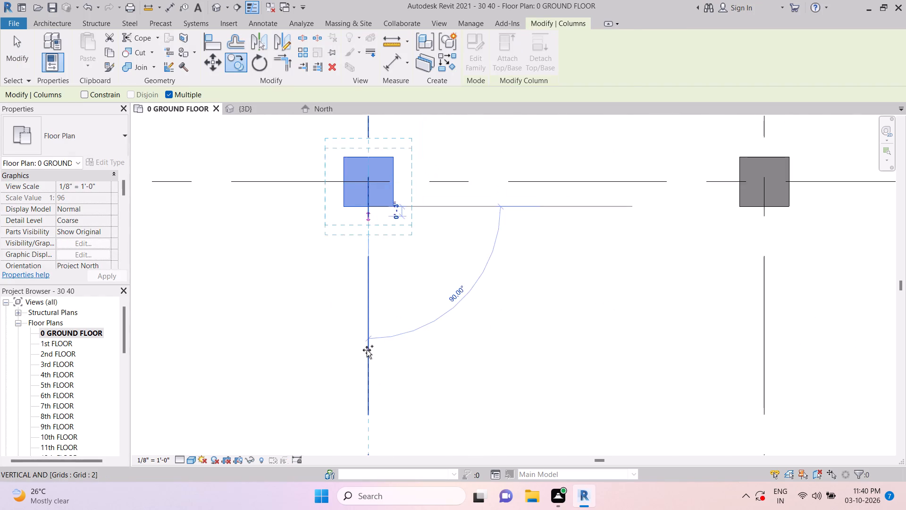
scroll(367, 350, "down", 4)
middle_click_drag(367, 348, 400, 224)
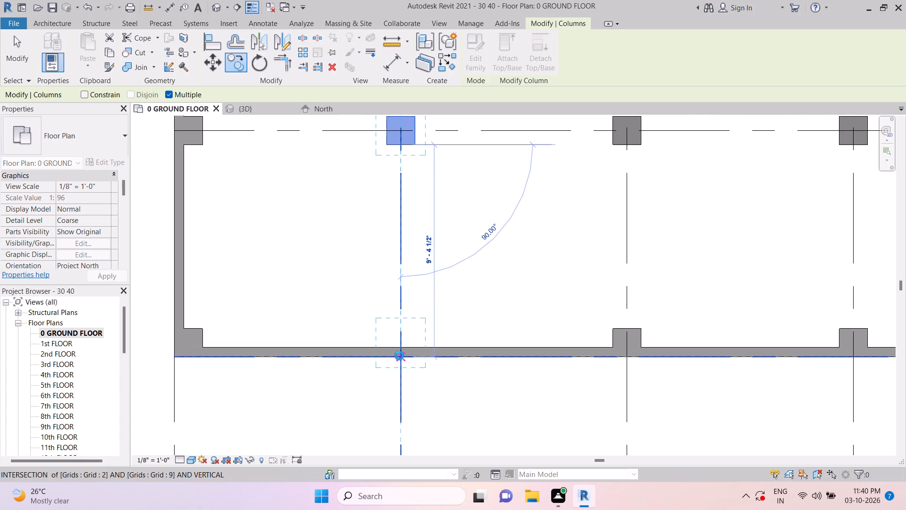
left_click(399, 356)
key("Escape")
key("Escape")
key("Escape")
key("Escape")
key("Escape")
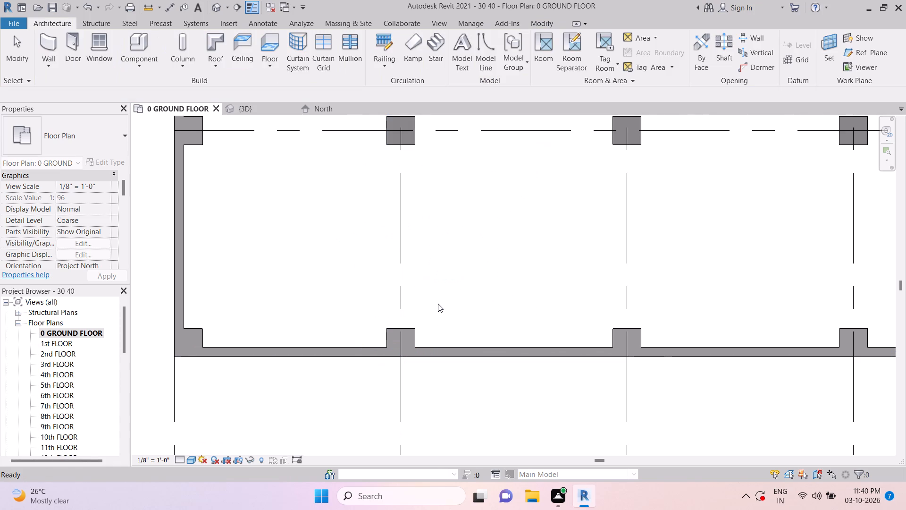
Save the project.
key("ctrl+s")
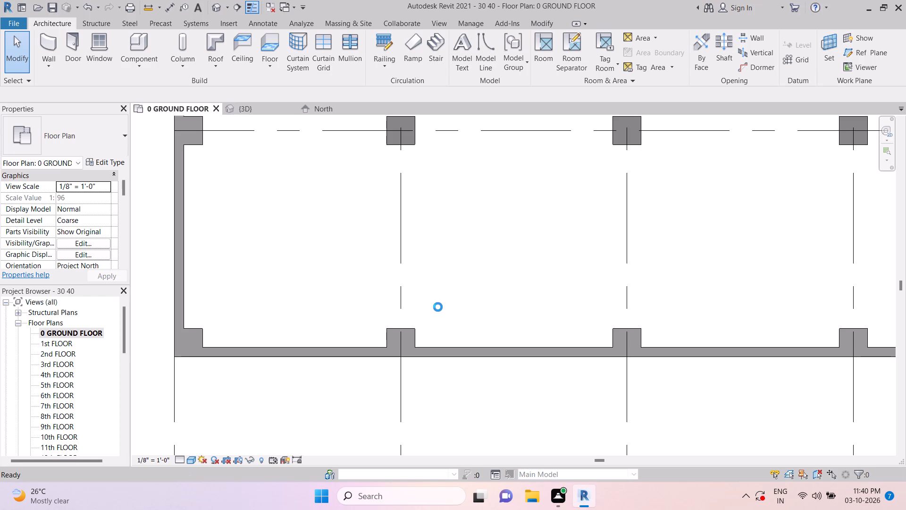
Open the default 3D view, set its visual style to Shaded and orbit to a low front view of the building.
scroll(449, 278, "down", 4)
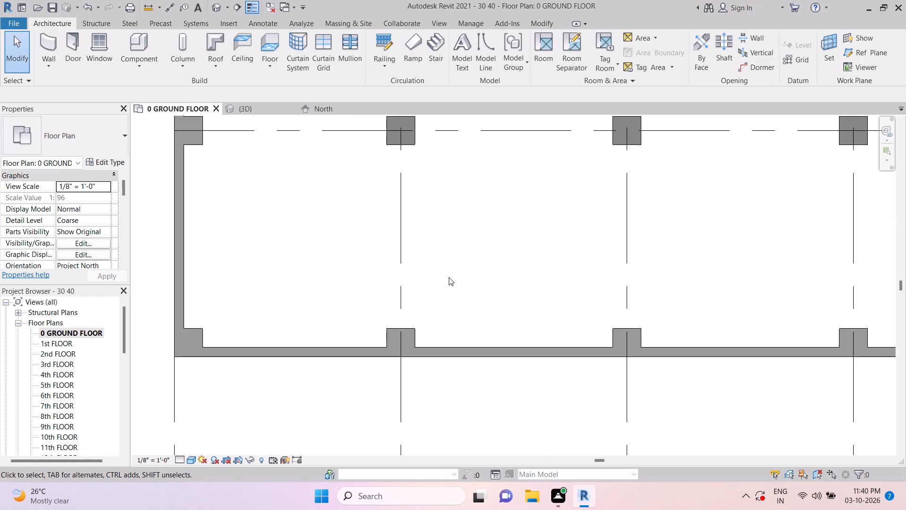
scroll(449, 277, "down", 8)
key("Escape")
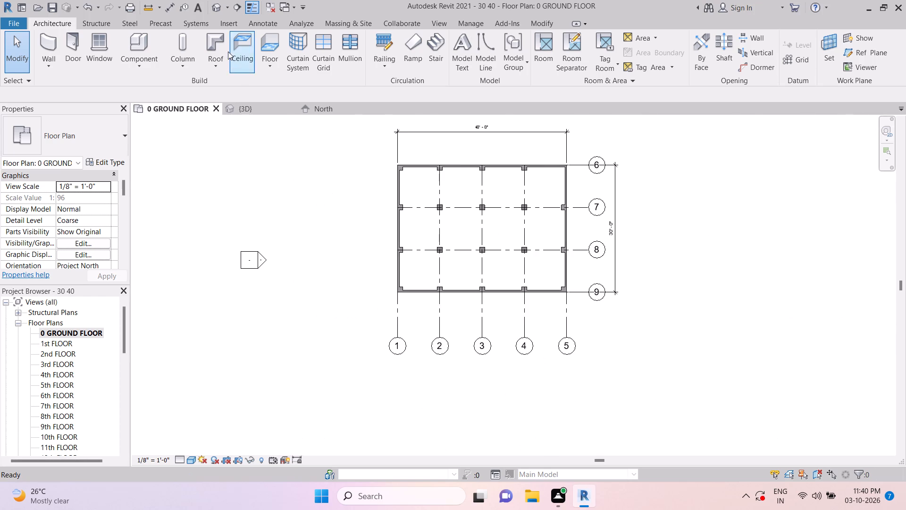
key("Escape")
left_click(216, 9)
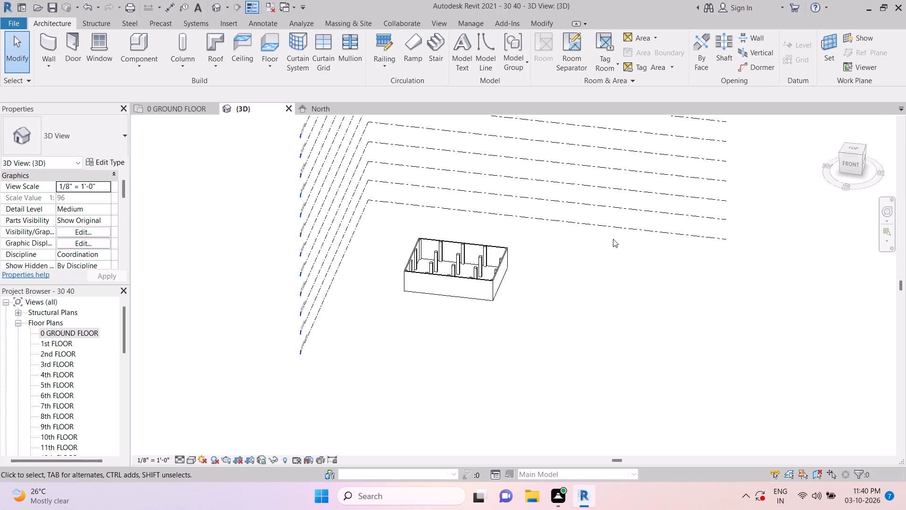
key("s")
key("d")
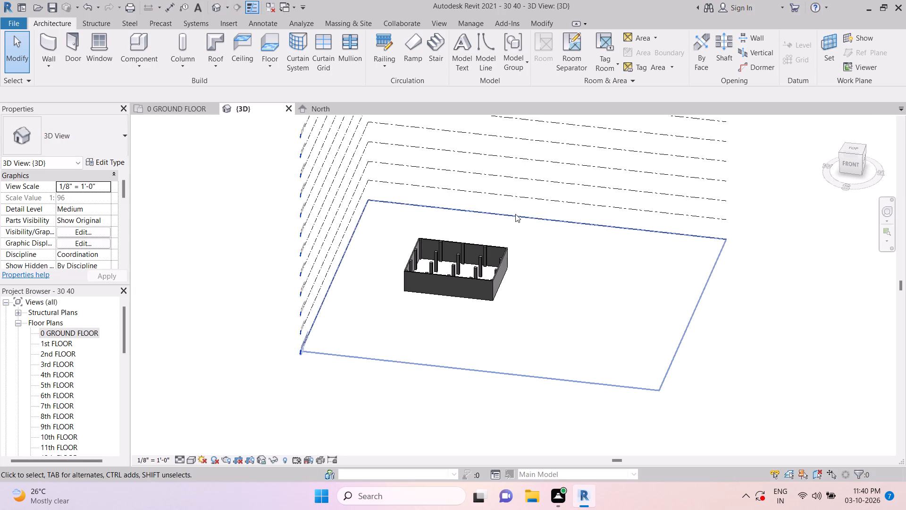
middle_click_drag(502, 318, 540, 259, "shift")
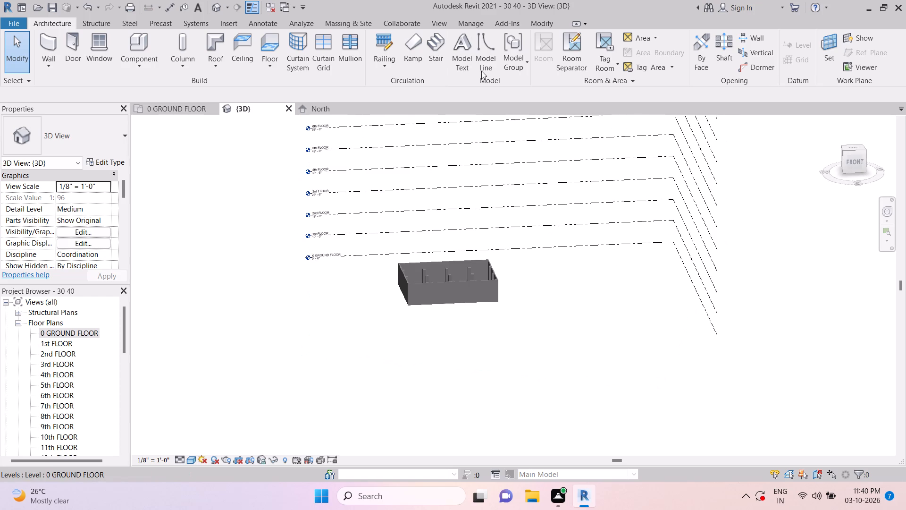
Restore the Revit window from full screen and reposition it on the desktop.
left_click_drag(623, 10, 534, 8)
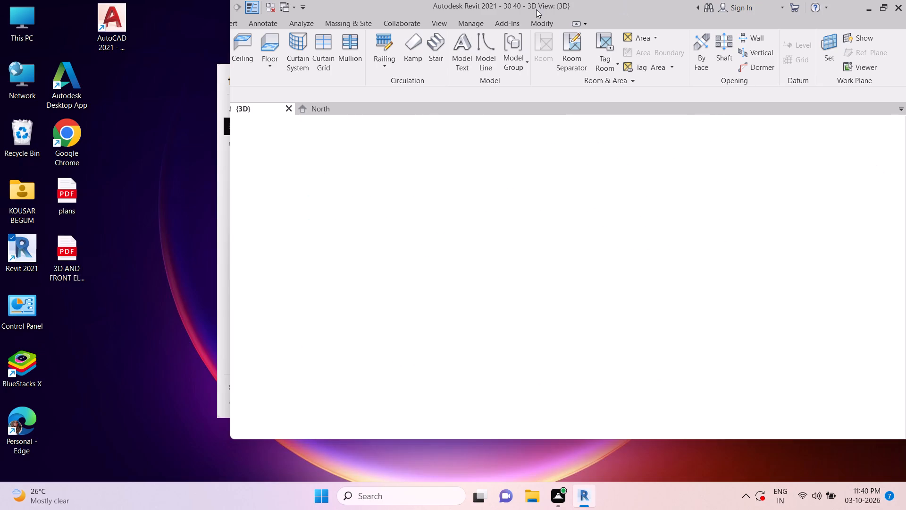
left_click_drag(639, 6, 538, 16)
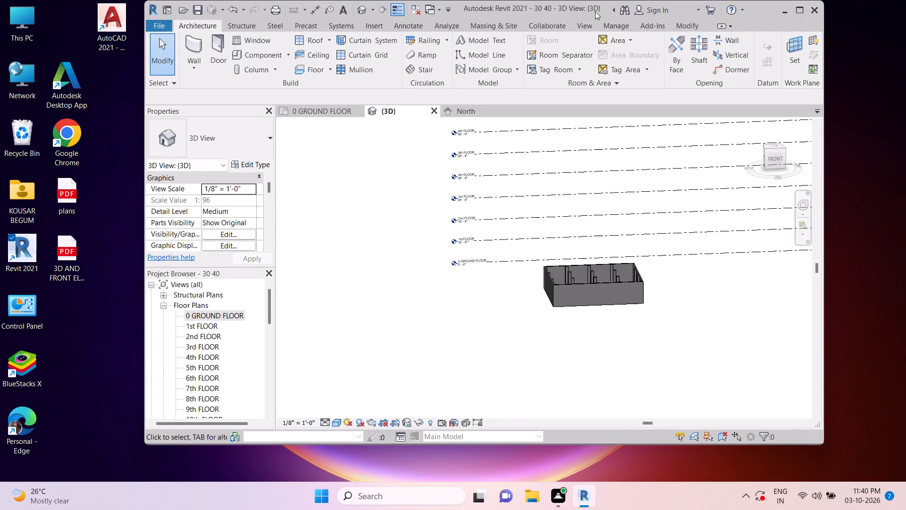
left_click_drag(587, 5, 444, 18)
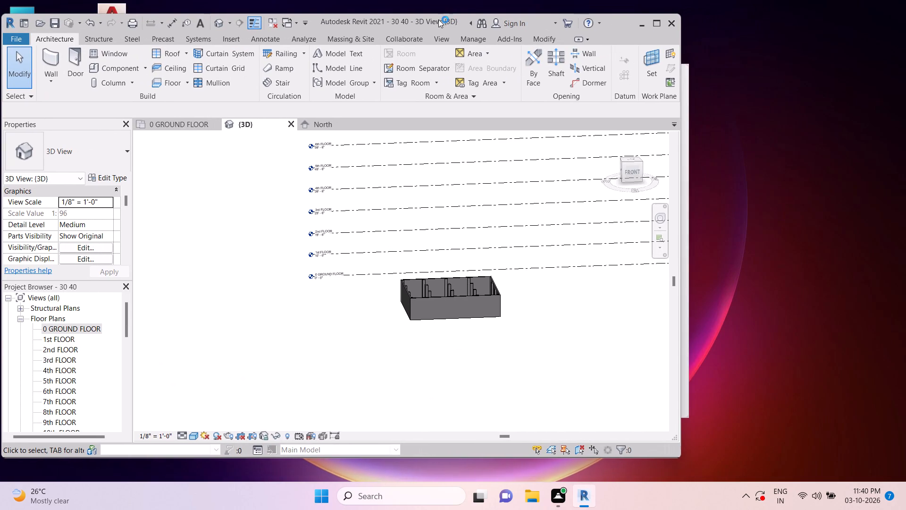
left_click_drag(449, 18, 445, 18)
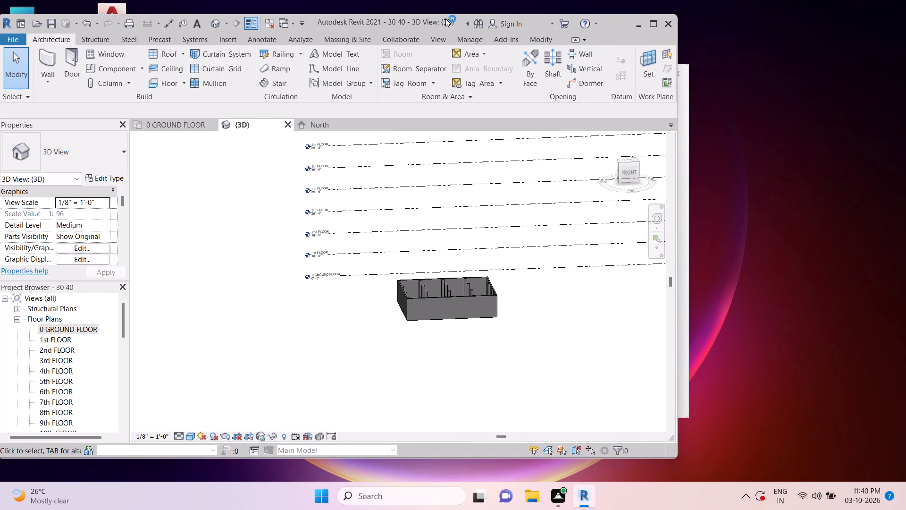
left_click_drag(445, 18, 443, 19)
Orient the 3D view to face the building's front.
left_click(629, 175)
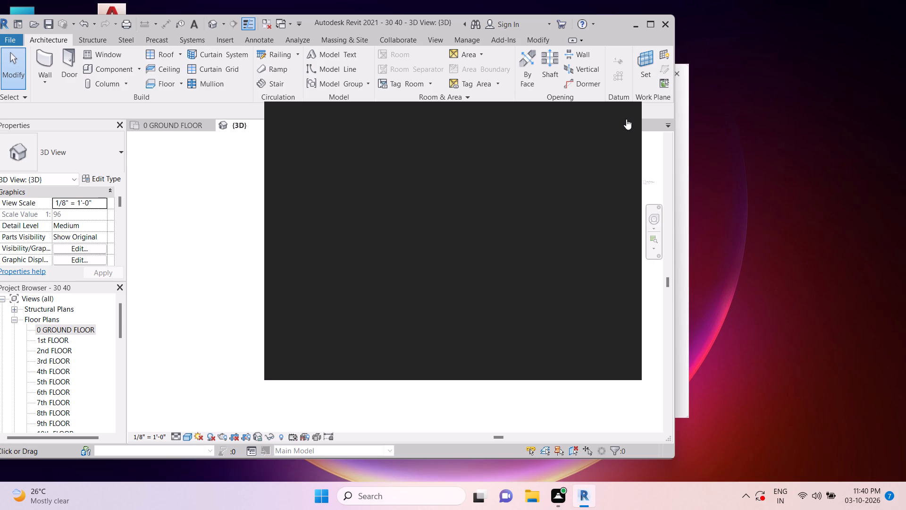
Dismiss the blank pop-up notification covering the 3D view.
left_click(626, 119)
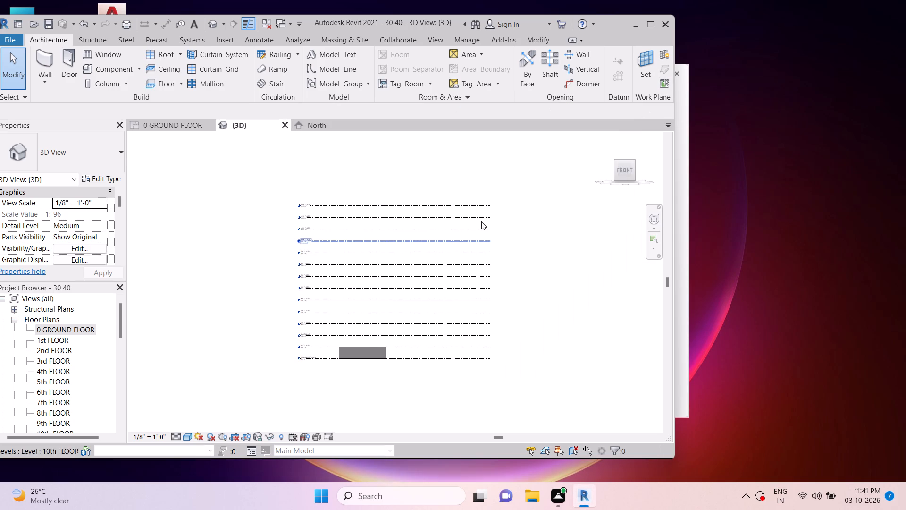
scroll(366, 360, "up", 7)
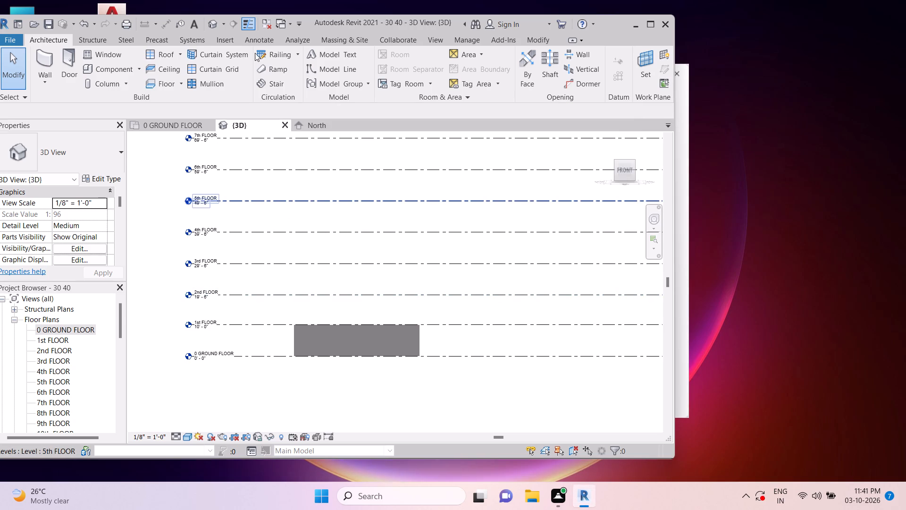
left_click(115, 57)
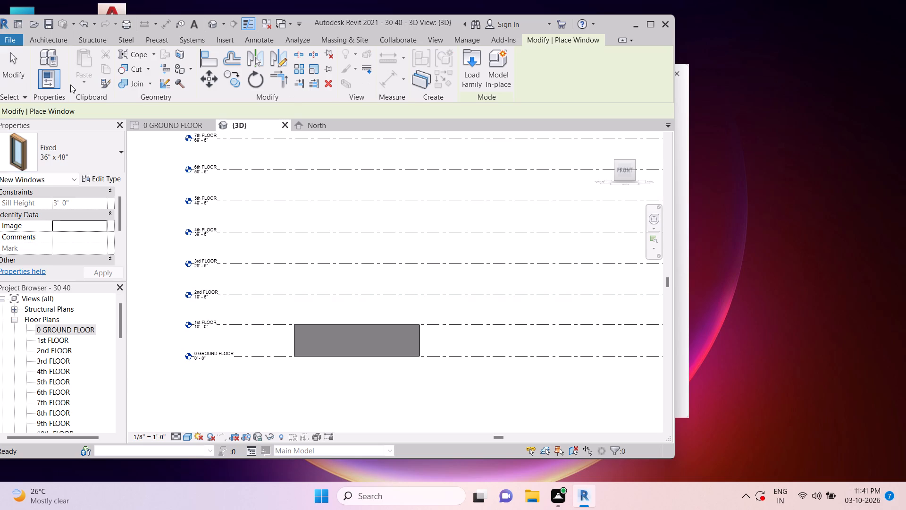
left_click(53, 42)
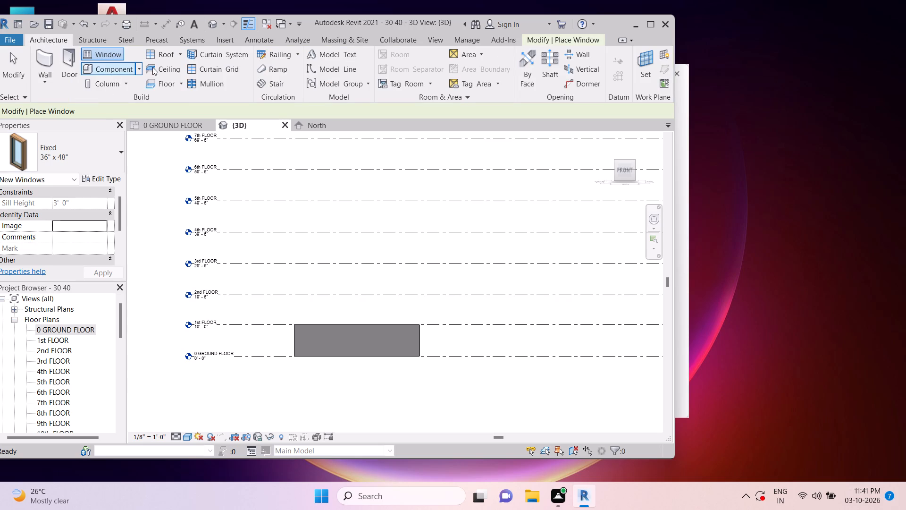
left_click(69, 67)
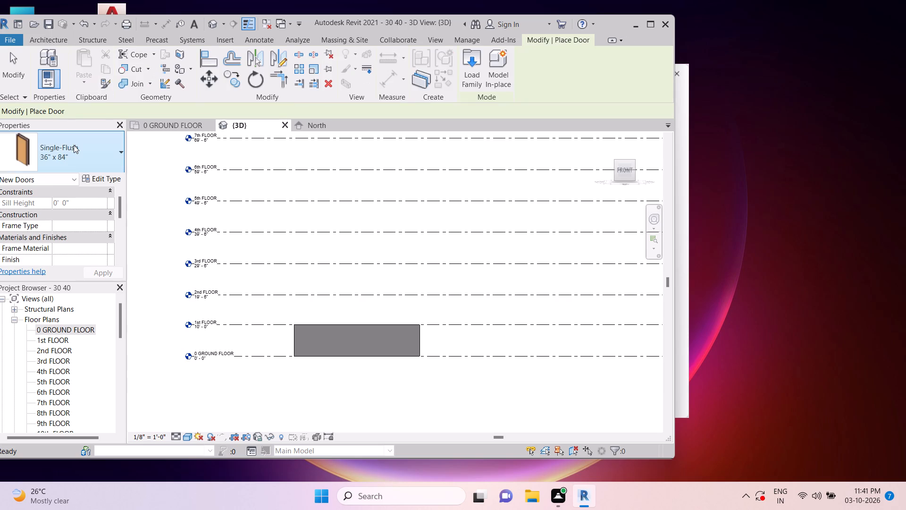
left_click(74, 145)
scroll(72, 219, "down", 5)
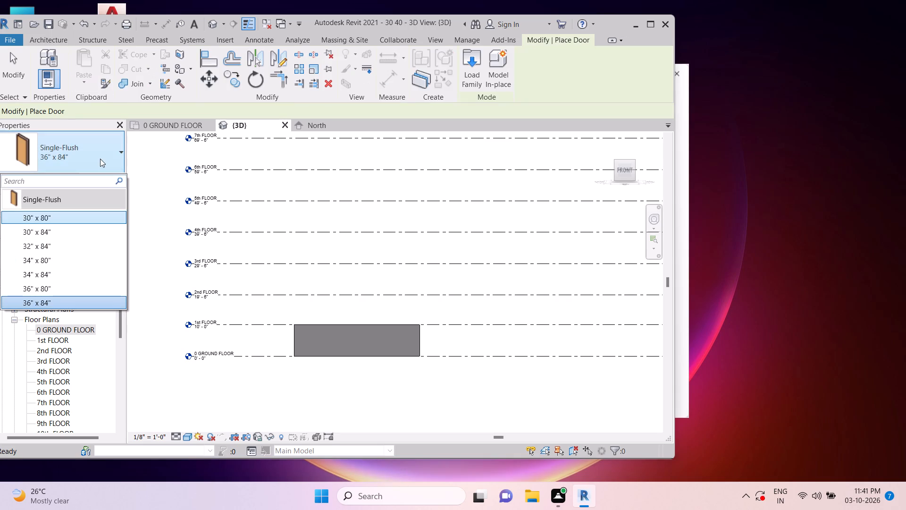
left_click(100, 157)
Place a 57" x 72" Window-Casement-Double window on the ground floor's front wall, about 4' from the grid 5 corner.
left_click(56, 43)
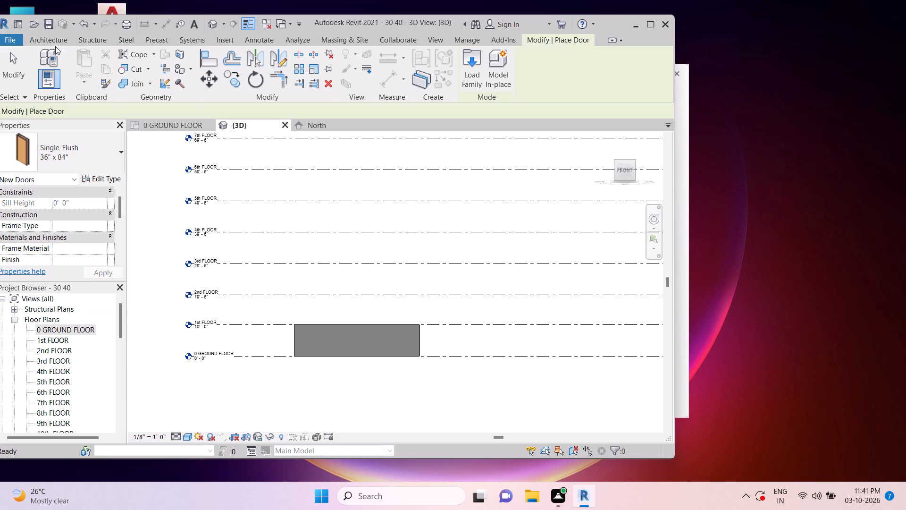
left_click(55, 42)
left_click(114, 56)
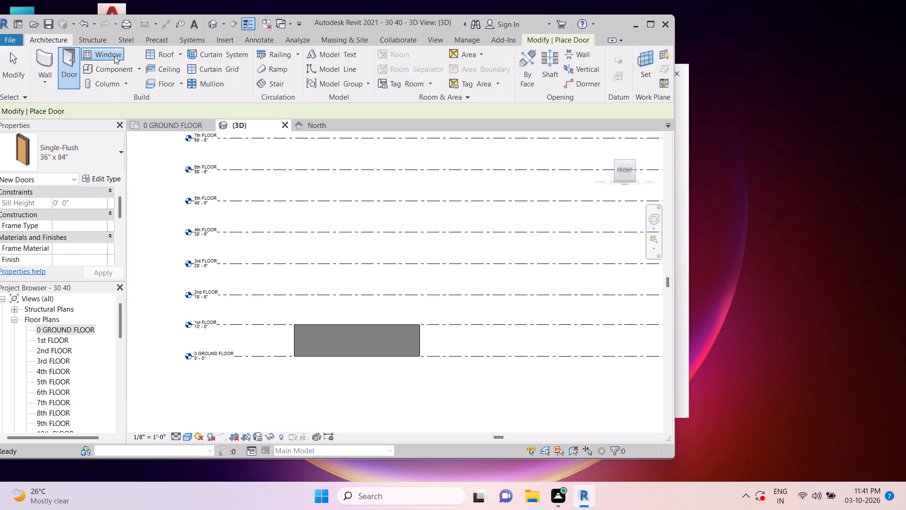
left_click(77, 164)
scroll(51, 301, "down", 11)
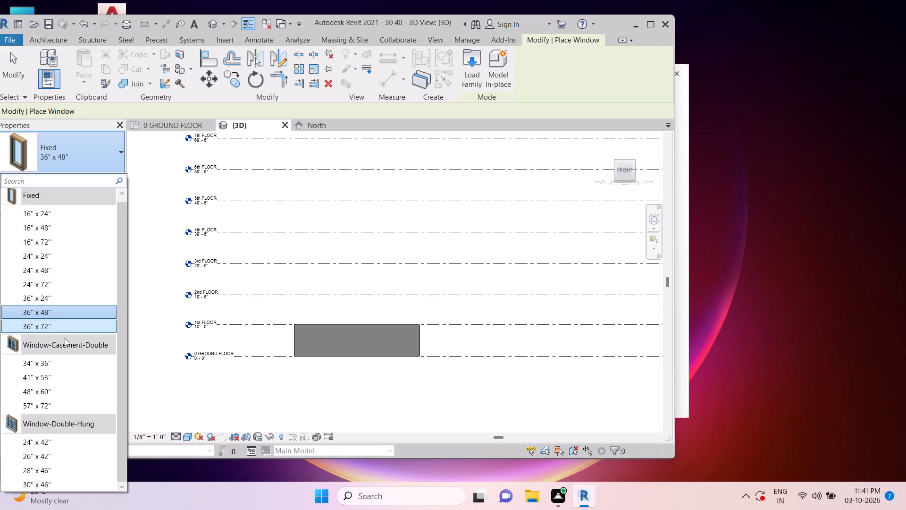
scroll(44, 399, "down", 3)
left_click(60, 410)
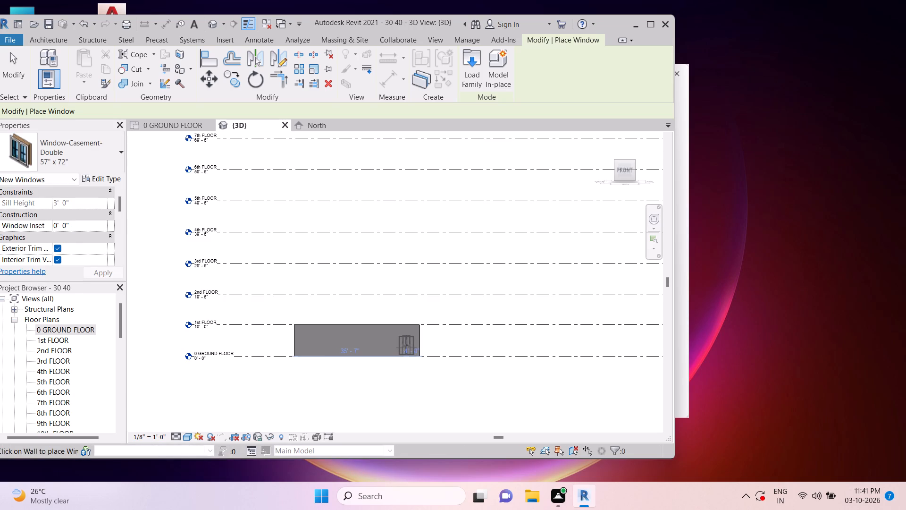
left_click(407, 346)
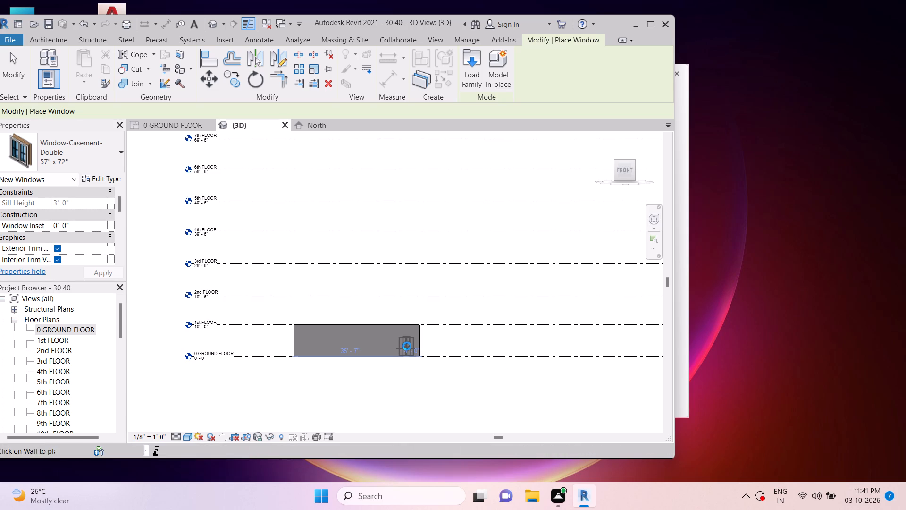
key("Escape")
key("Escape")
key("Escape")
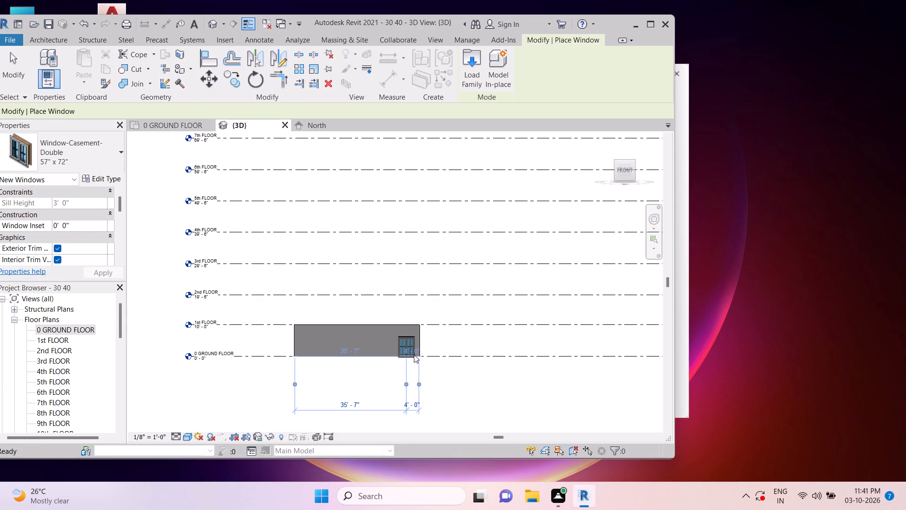
key("Escape")
key("Escape")
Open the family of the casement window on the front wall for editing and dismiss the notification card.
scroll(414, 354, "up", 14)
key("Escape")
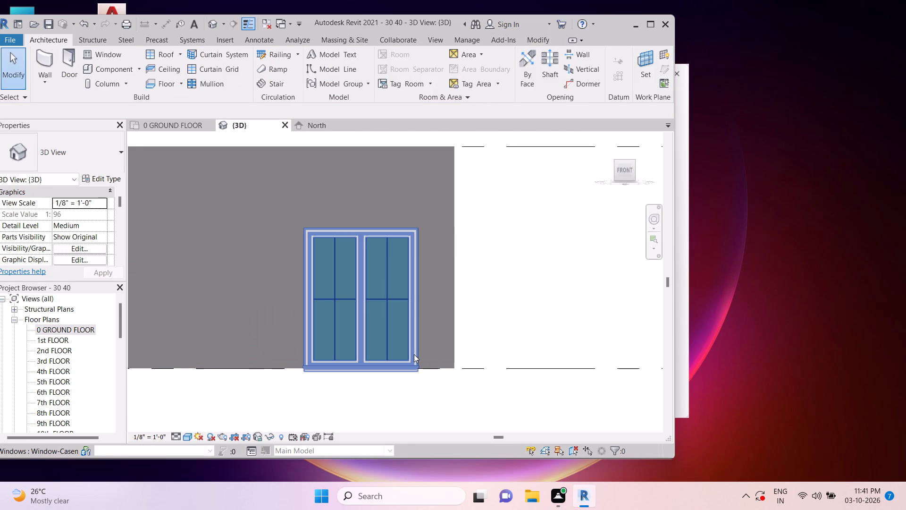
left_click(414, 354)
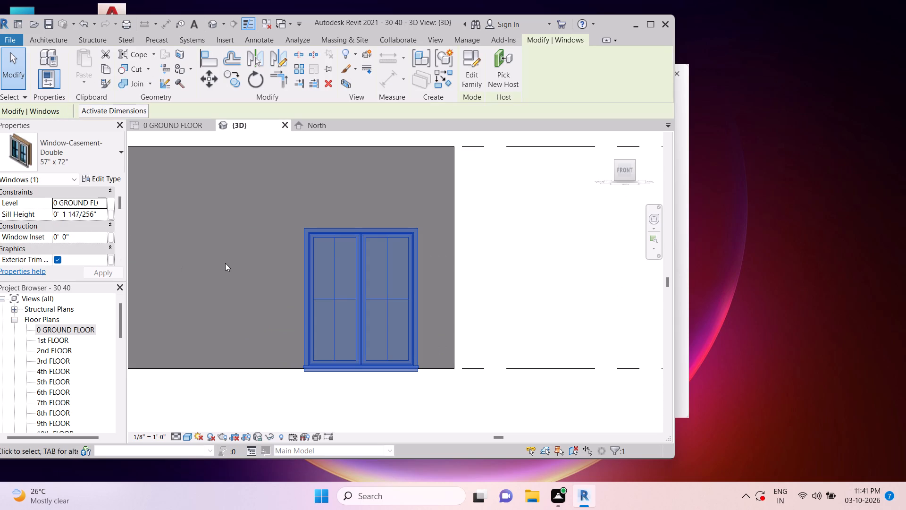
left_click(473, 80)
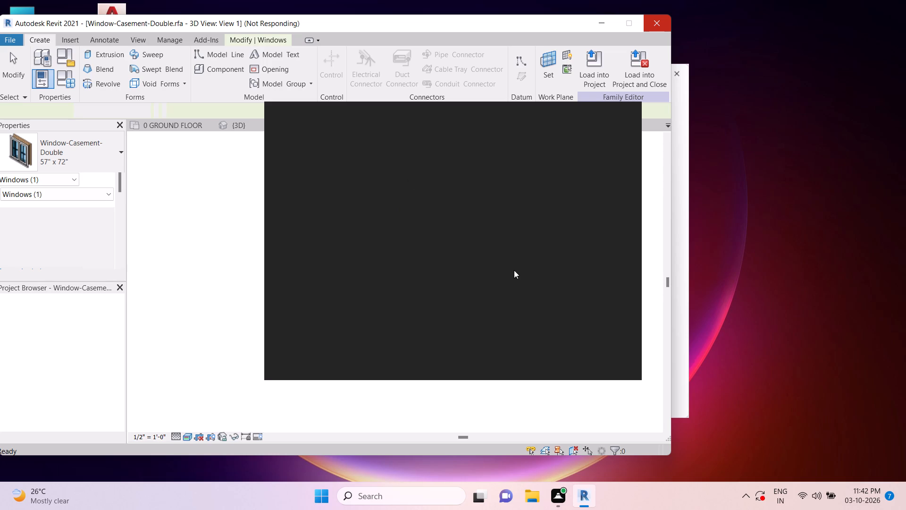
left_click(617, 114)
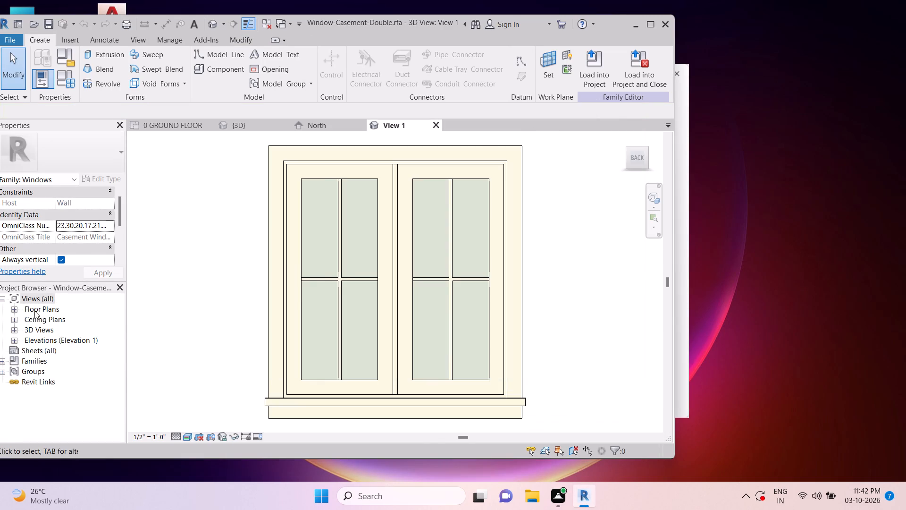
Examine the window family's Ref. Level floor plan and its reference planes and dimensions.
left_click(14, 310)
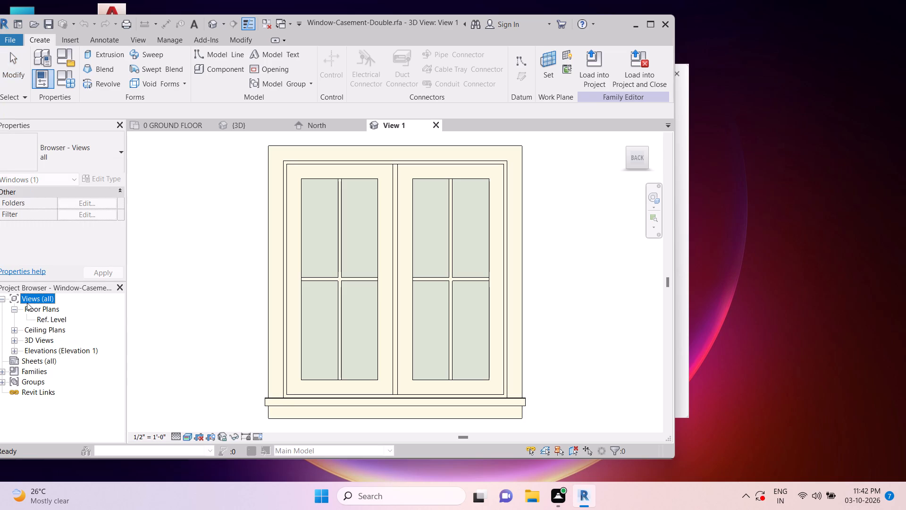
double_click(48, 321)
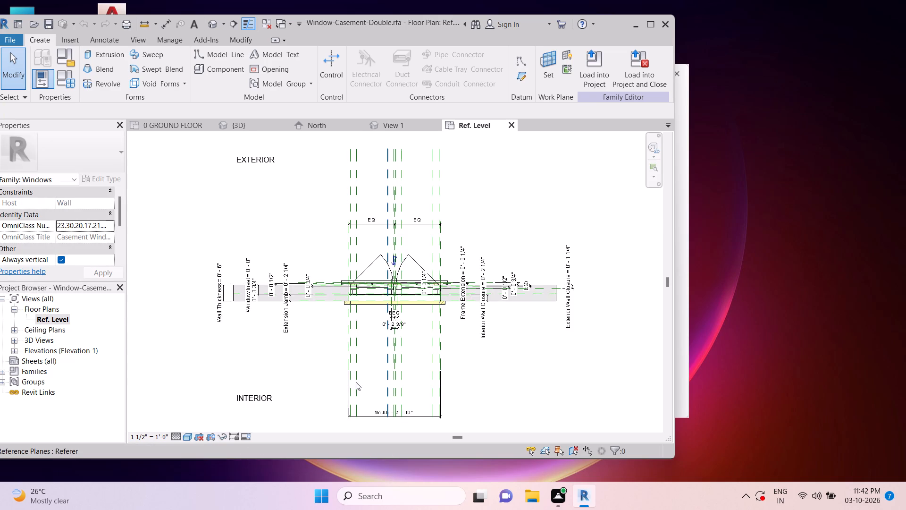
key("Escape")
key("Escape")
scroll(291, 296, "up", 5)
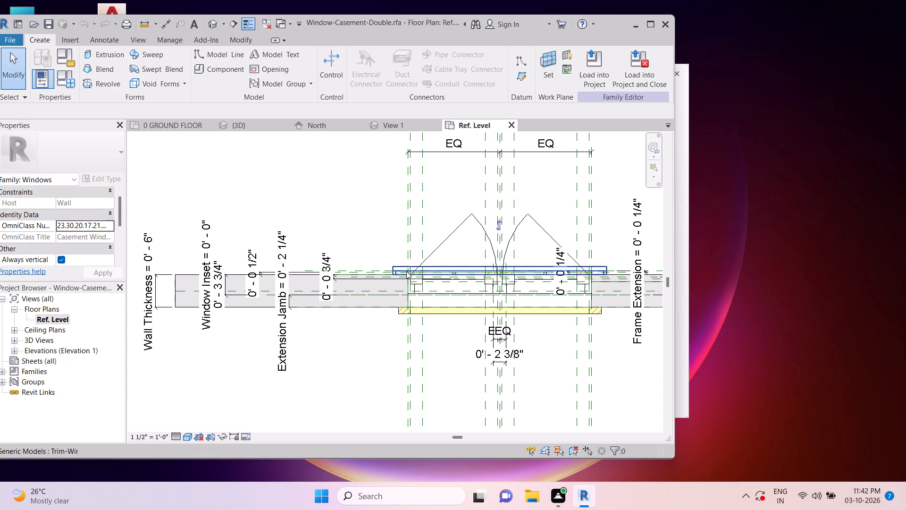
scroll(418, 270, "down", 4)
key("Escape")
key("Escape")
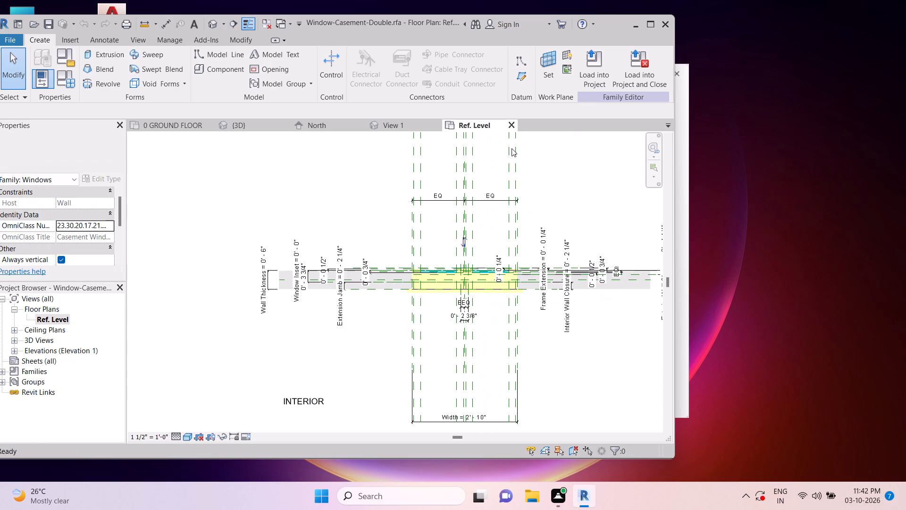
key("Escape")
key("Escape")
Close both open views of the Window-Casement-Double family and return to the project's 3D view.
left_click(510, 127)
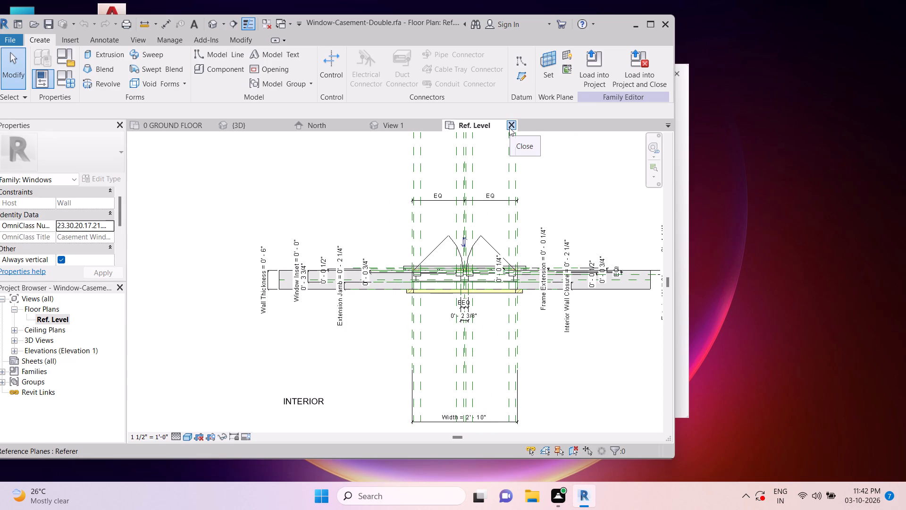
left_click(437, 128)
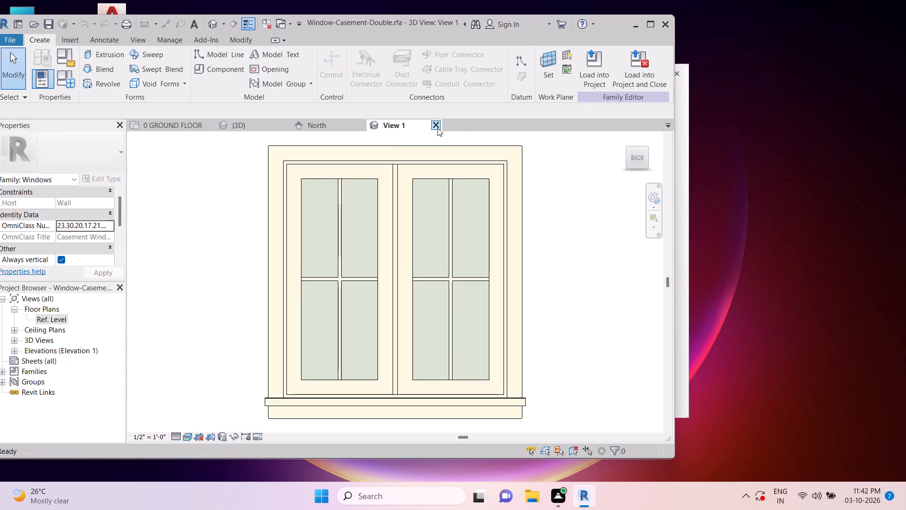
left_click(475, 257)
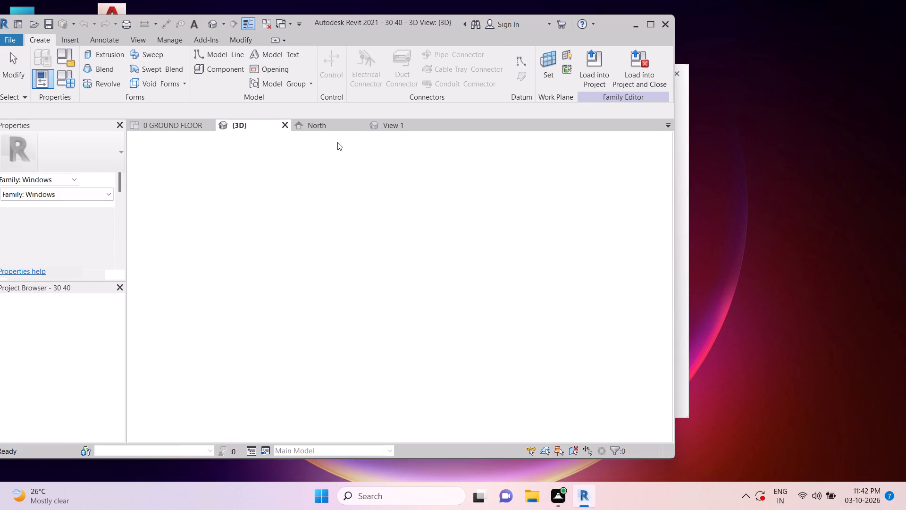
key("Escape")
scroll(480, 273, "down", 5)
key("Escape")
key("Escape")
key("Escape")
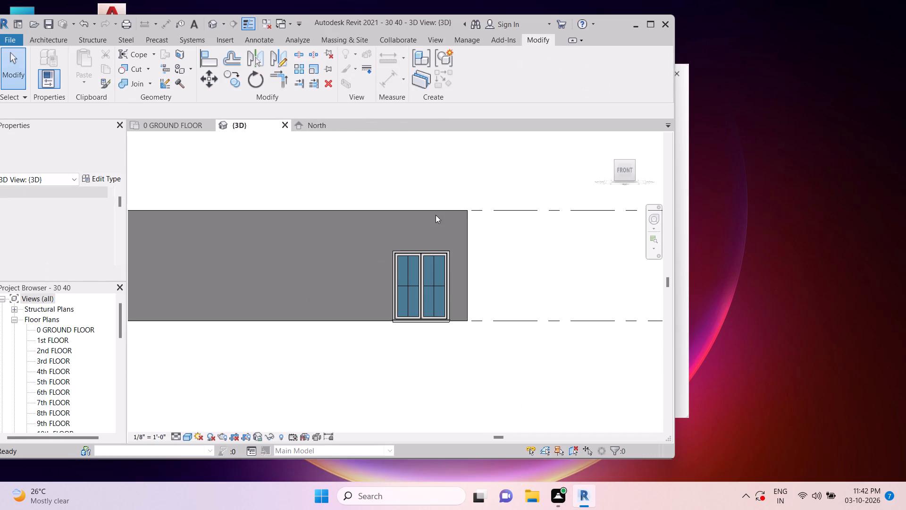
Examine the building and the front wall's window from several angles in the 3D view.
middle_click_drag(525, 206, 487, 303, "shift")
key("Escape")
middle_click_drag(442, 218, 444, 227)
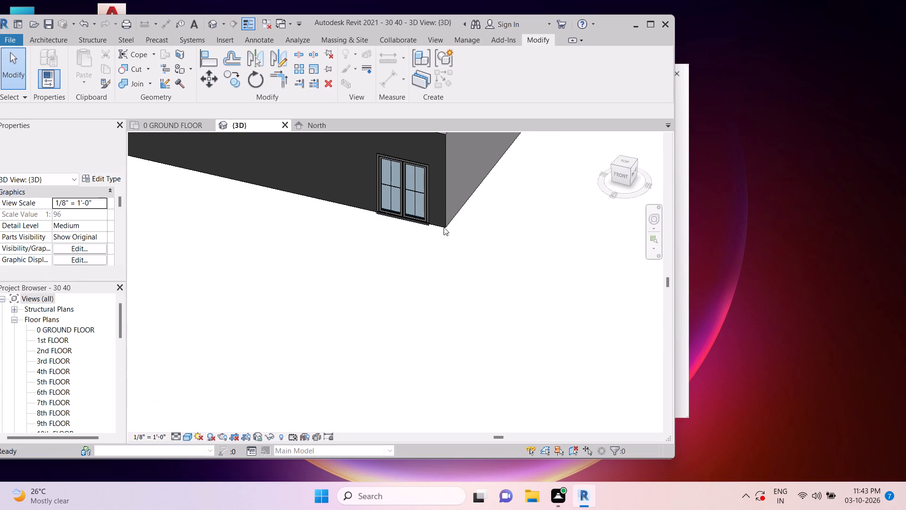
middle_click_drag(444, 227, 481, 336)
middle_click_drag(486, 183, 505, 346)
key("Escape")
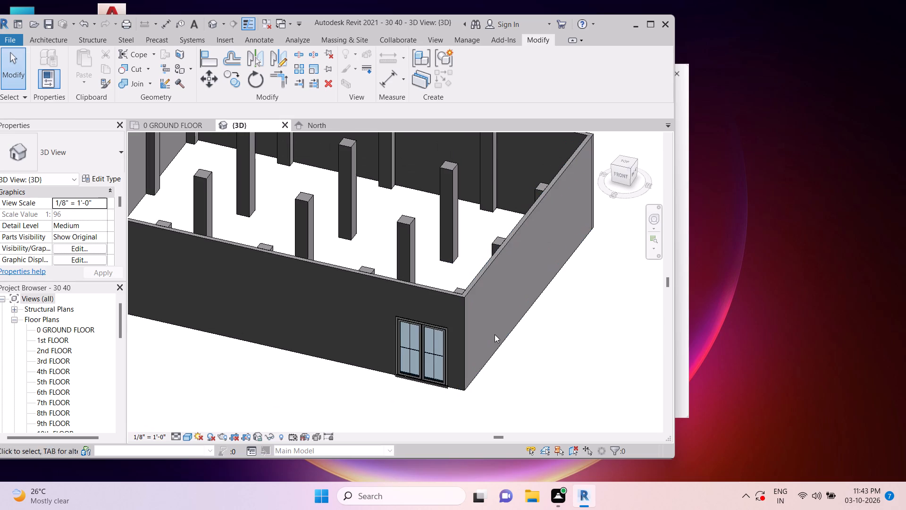
scroll(473, 244, "down", 1)
middle_click_drag(478, 243, 436, 283, "shift")
scroll(425, 271, "down", 2)
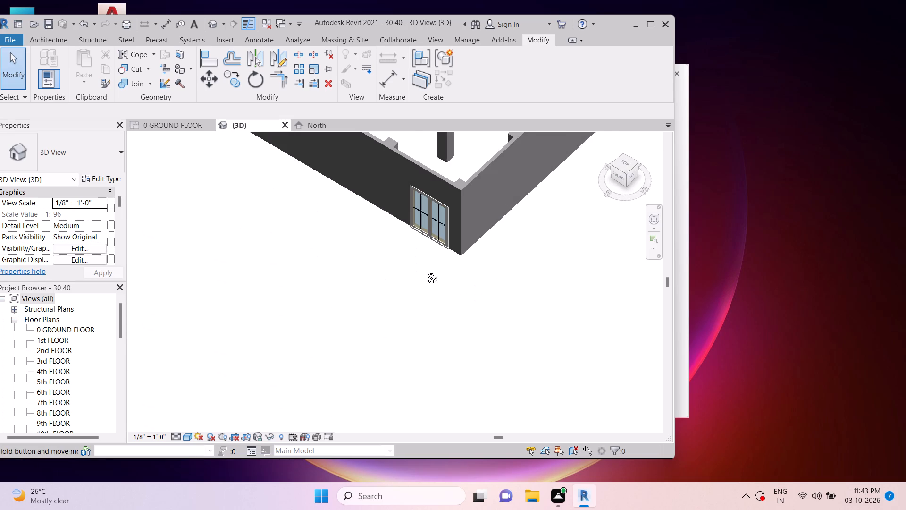
scroll(424, 271, "down", 4)
middle_click_drag(486, 280, 476, 291)
scroll(468, 252, "down", 1)
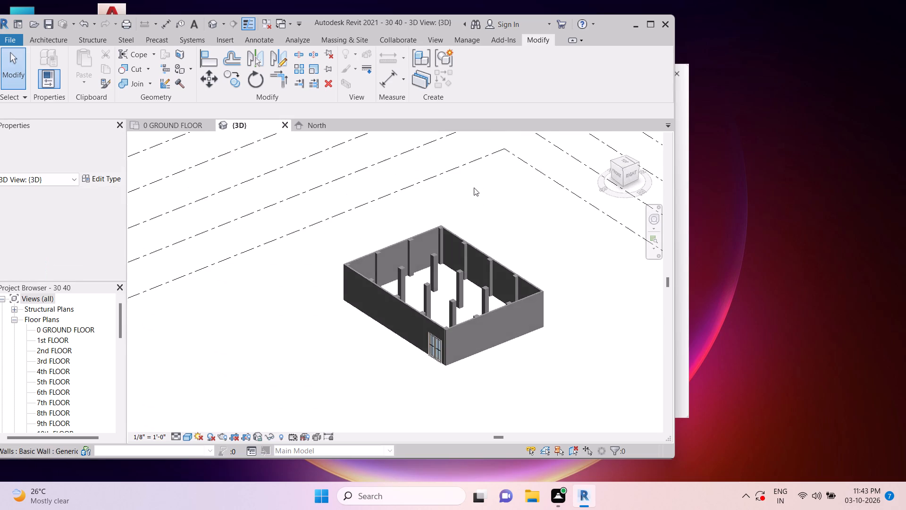
key("Escape")
Delete the double casement window between grids 4 and 5 from the front wall in the 0 GROUND FLOOR plan.
left_click(161, 122)
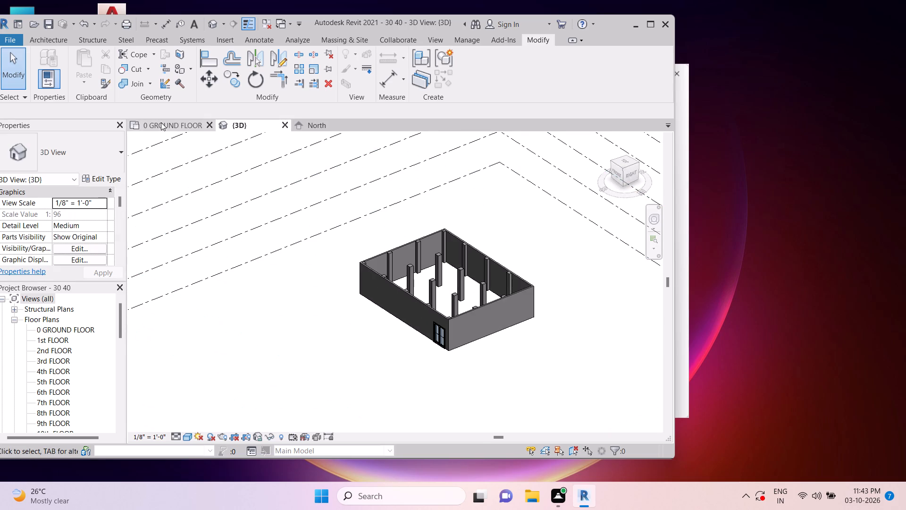
scroll(531, 299, "up", 3)
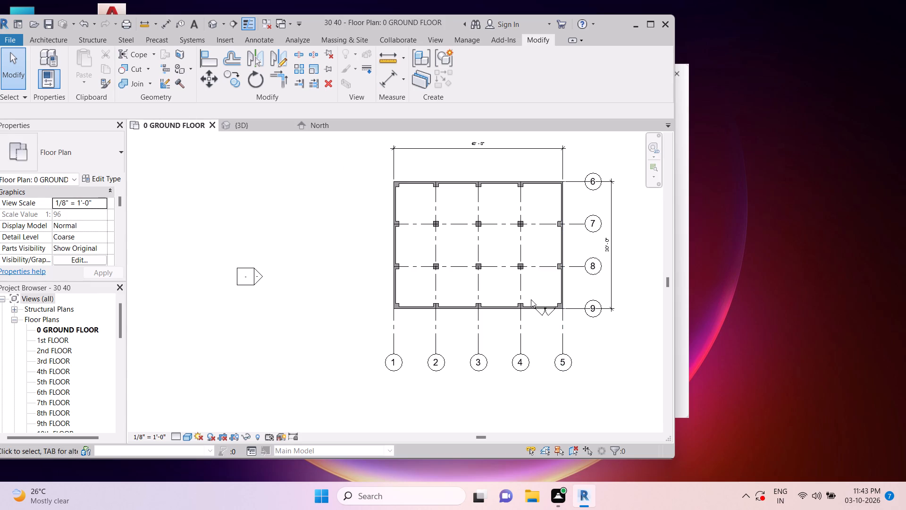
scroll(531, 299, "up", 6)
key("Escape")
key("Escape")
key("space")
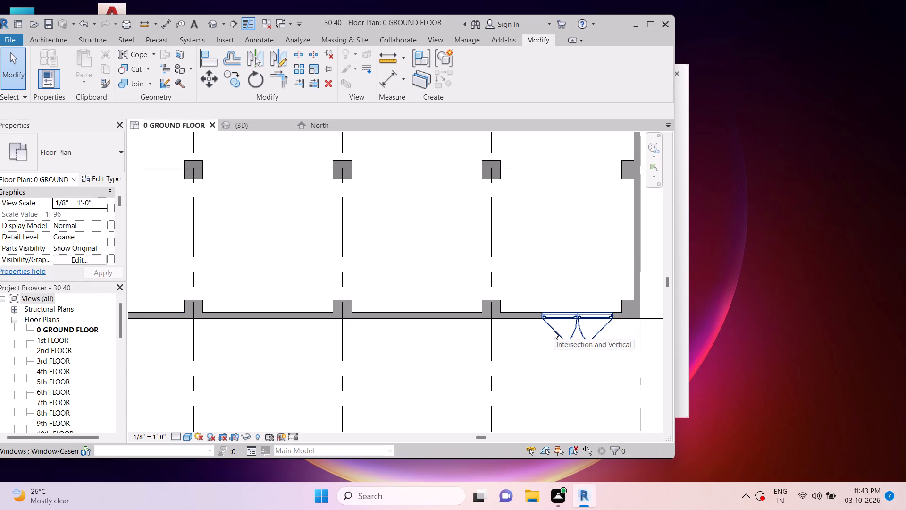
key("Escape")
left_click(564, 332)
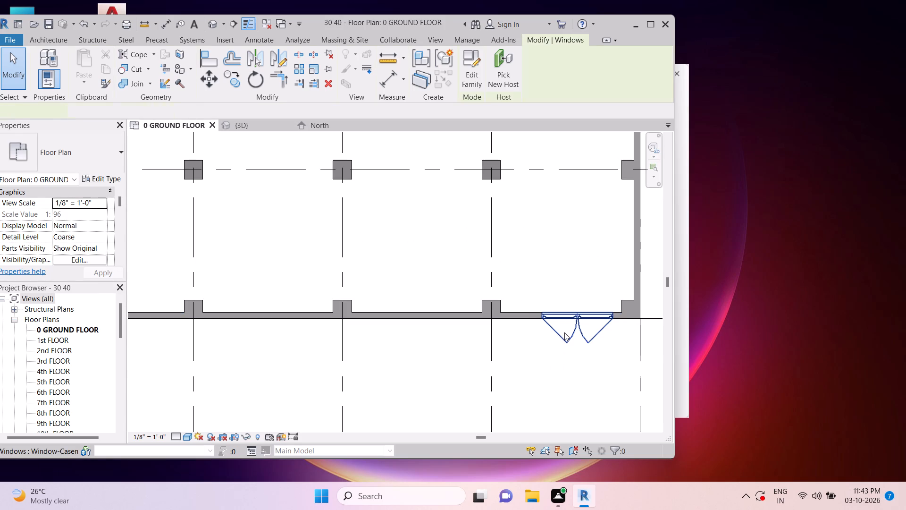
key("Delete")
Split the front wall just past the grid 4 column, about 9 1/2" from grid 4 towards grid 5.
left_click(574, 320)
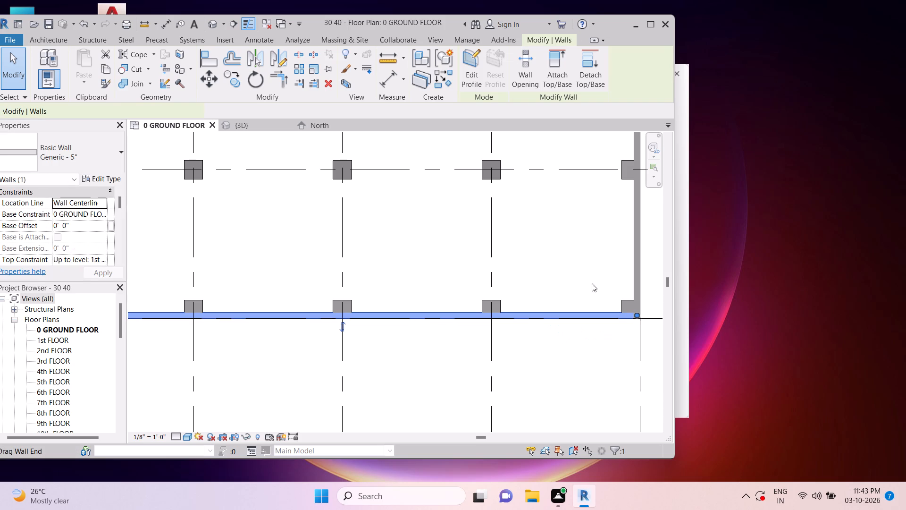
key("Escape")
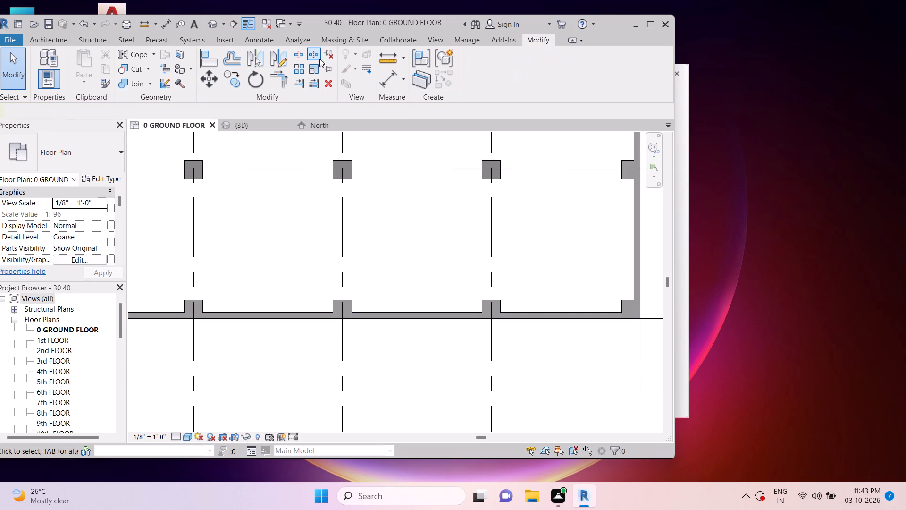
left_click(305, 54)
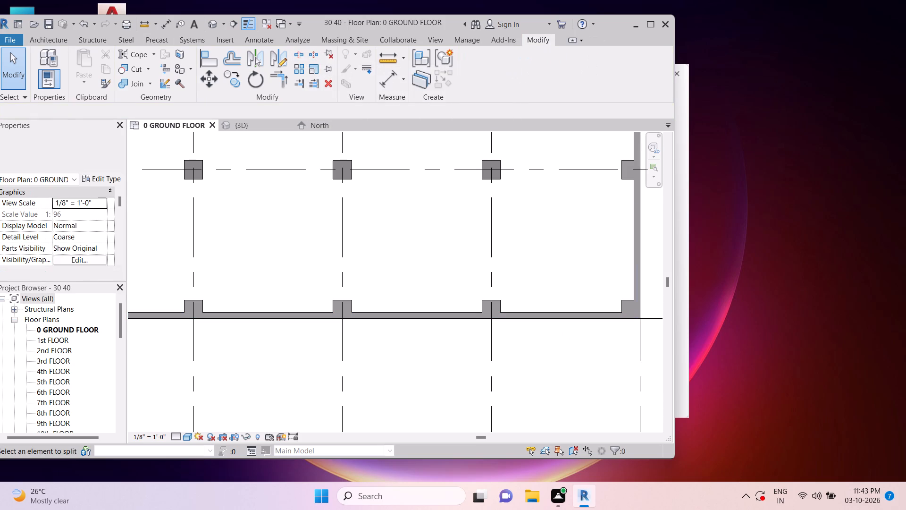
scroll(507, 315, "up", 7)
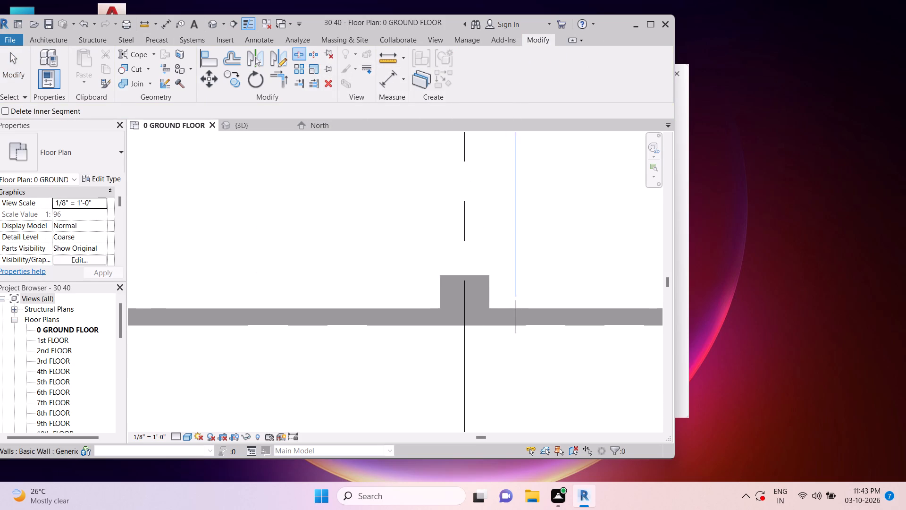
left_click(497, 312)
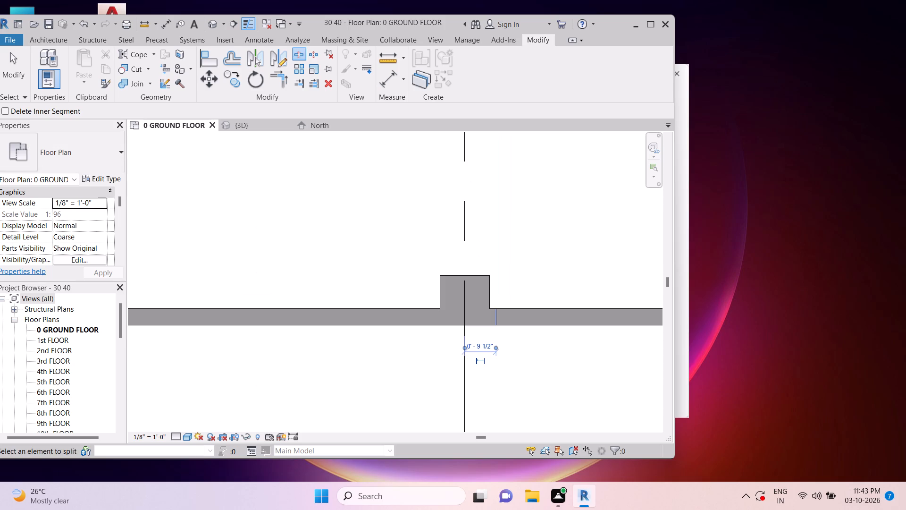
key("Escape")
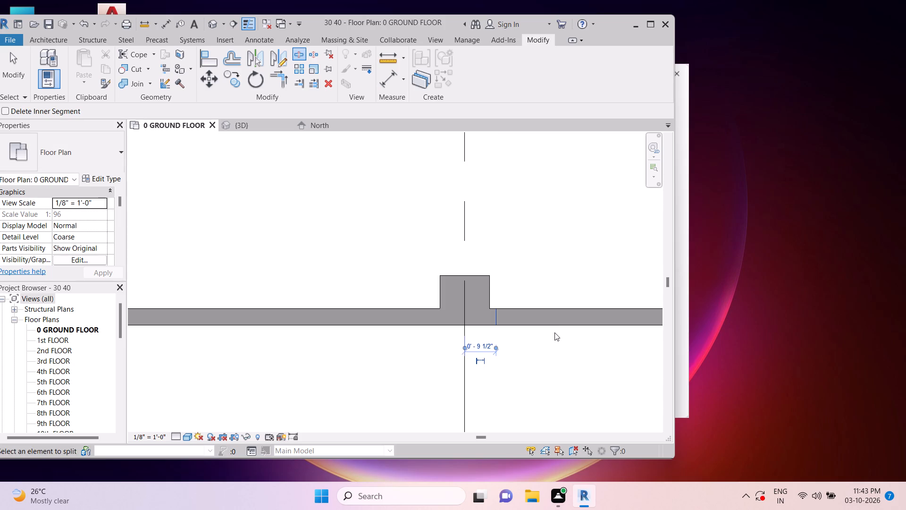
key("Escape")
Delete the front wall segment between the grid 4 split and the grid 5 corner.
left_click(560, 324)
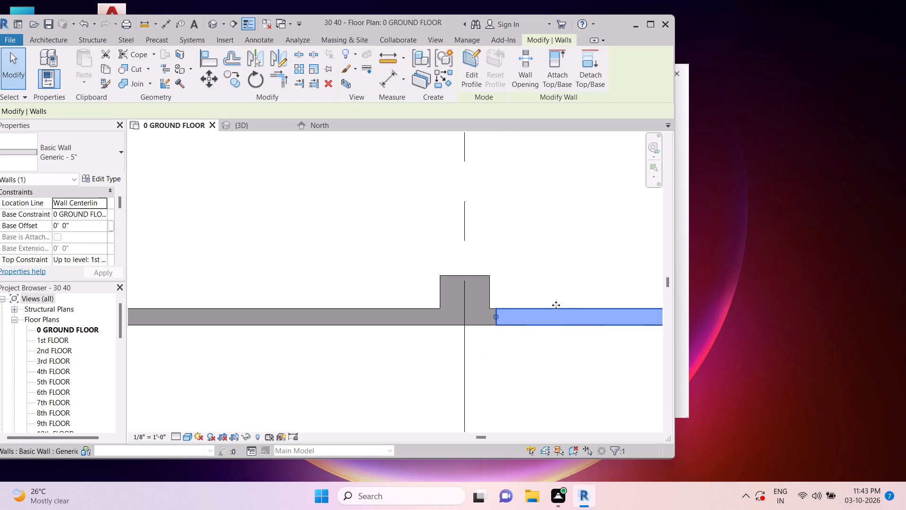
key("Delete")
key("Escape")
key("Escape")
Align the cut end of the front wall with the grid 4 column's face on the grid 3 side.
key("a")
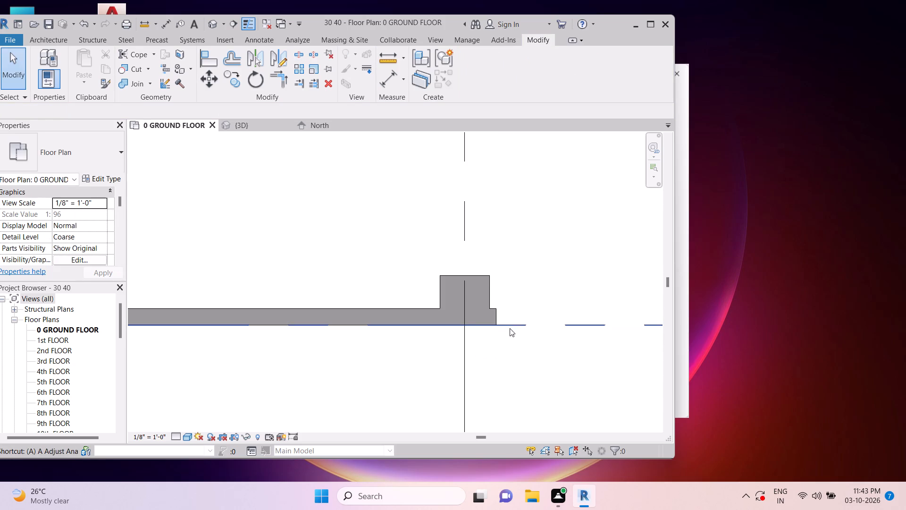
key("l")
left_click(440, 285)
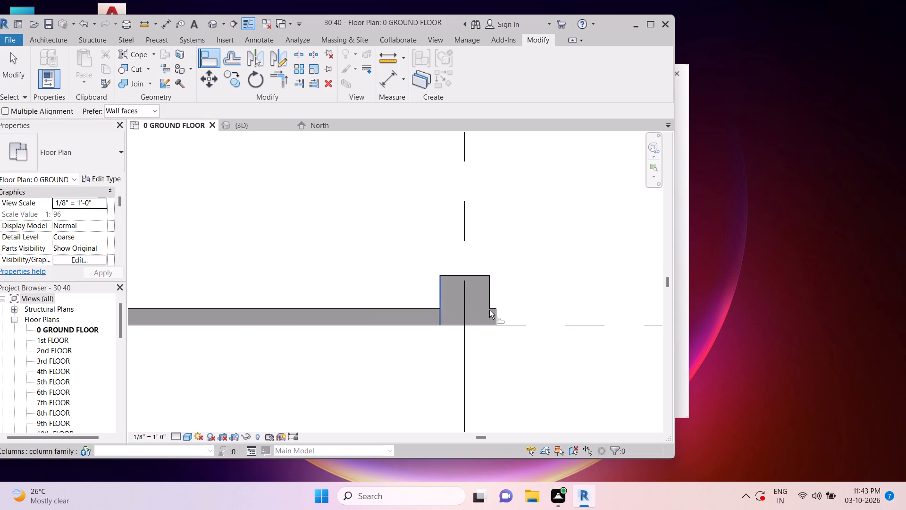
left_click(500, 316)
key("Escape")
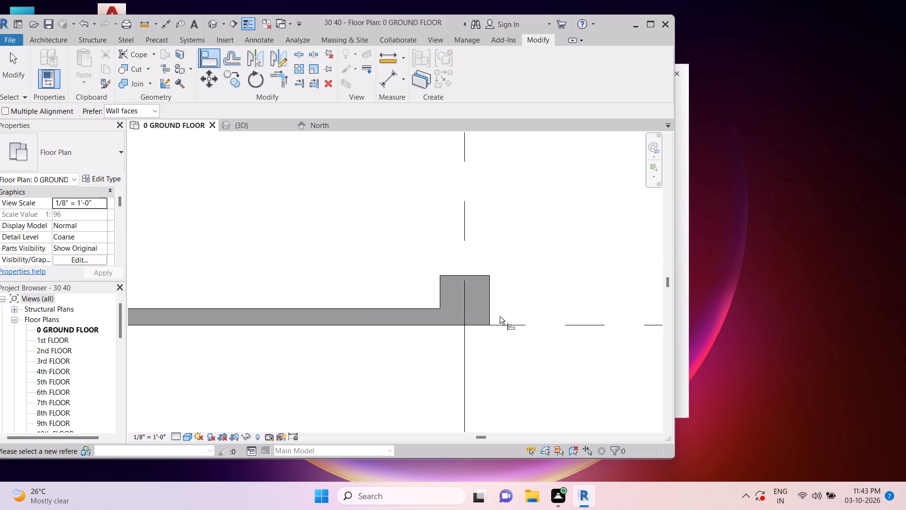
key("Escape")
key("Escape")
Examine the front wall opening between grids 4 and 5 in plan and in the 3D view.
scroll(520, 297, "down", 9)
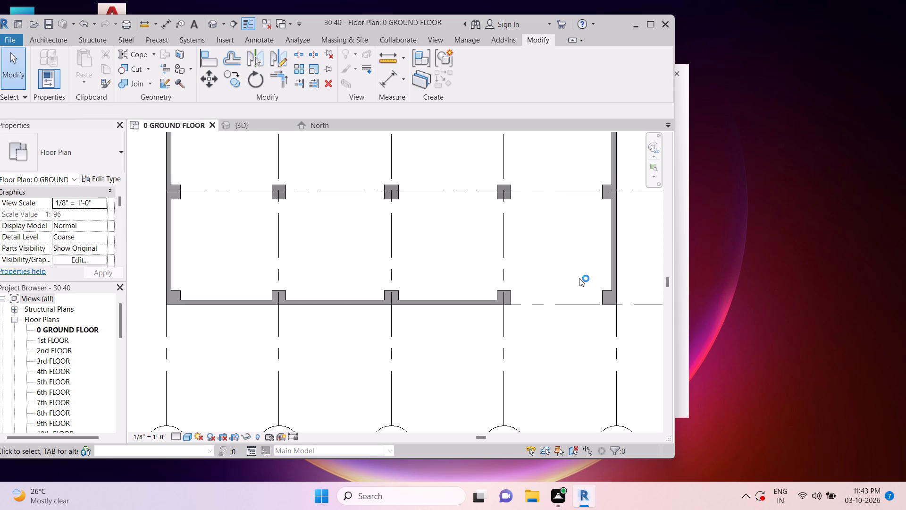
scroll(608, 289, "down", 1)
scroll(617, 281, "up", 3)
key("Escape")
key("Escape")
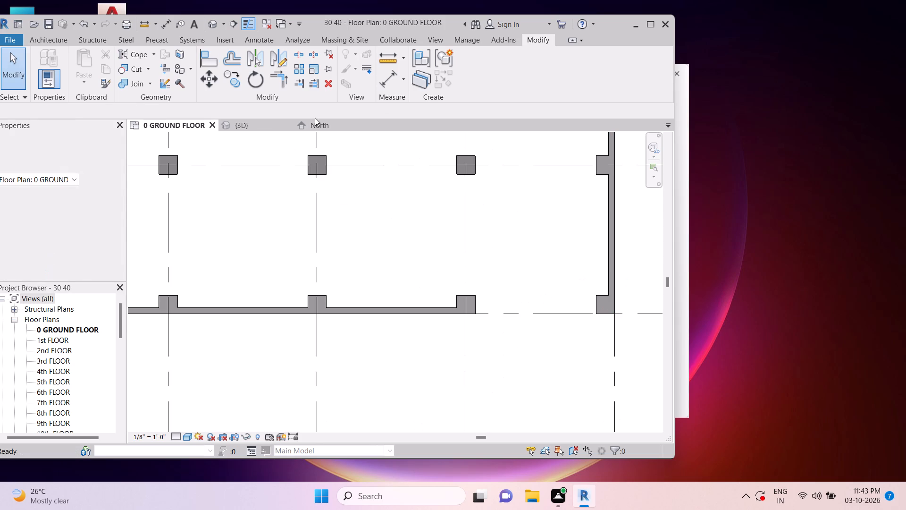
key("Escape")
left_click(256, 124)
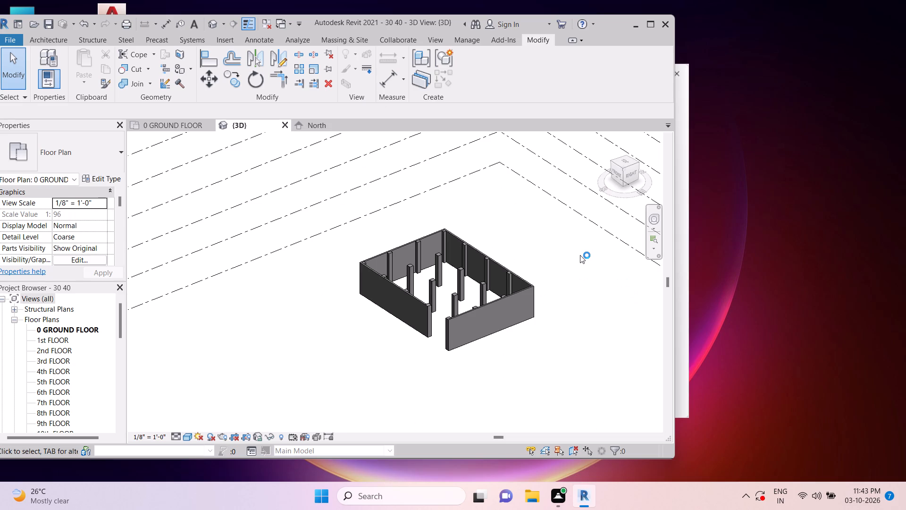
scroll(572, 318, "up", 1)
middle_click_drag(572, 318, 615, 287, "shift")
middle_click_drag(550, 307, 575, 300, "shift")
key("Escape")
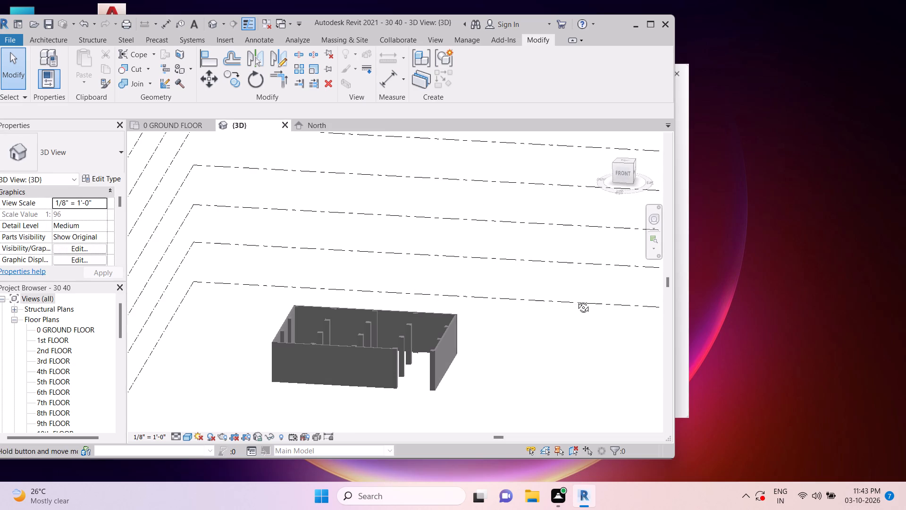
key("Escape")
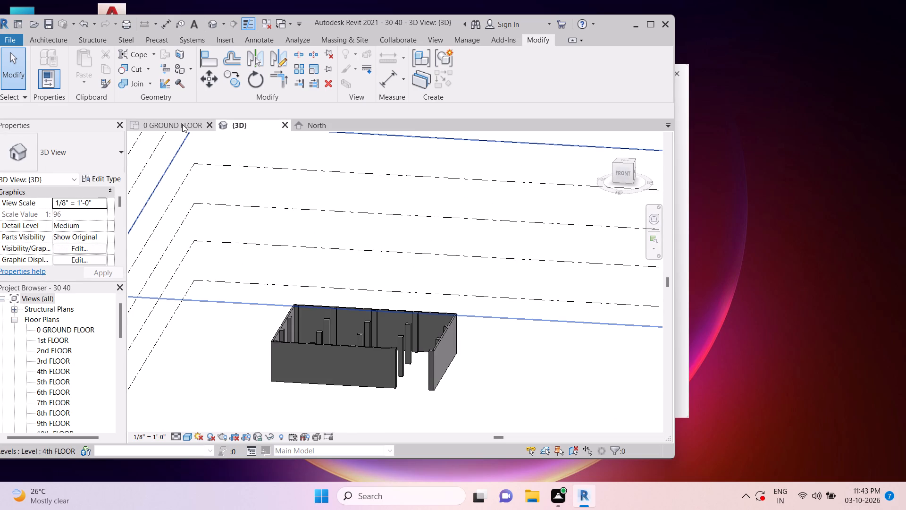
Return to the 0 GROUND FLOOR plan and dismiss the notification window covering it.
left_click(181, 123)
scroll(440, 167, "down", 5)
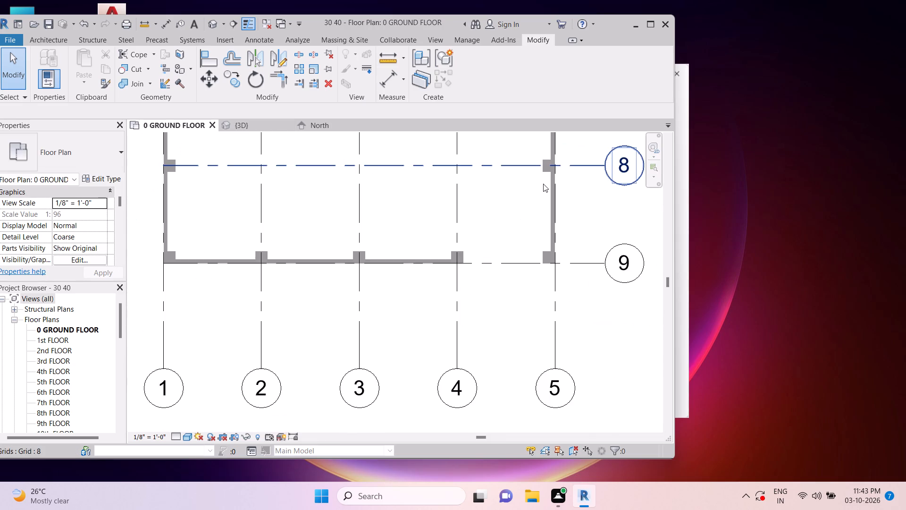
middle_click_drag(513, 190, 547, 275)
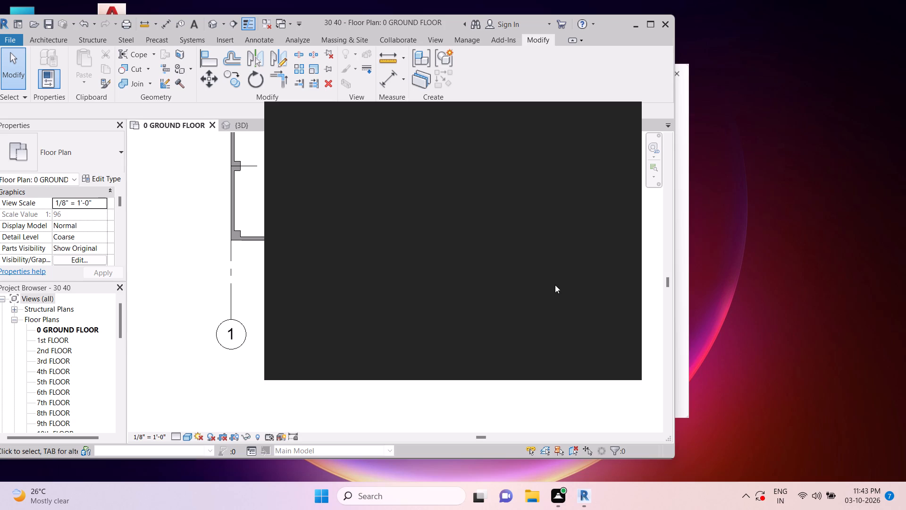
key("Escape")
key("Escape")
key("Escape")
key("Escape")
key("Escape")
key("Escape")
key("Escape")
left_click(628, 112)
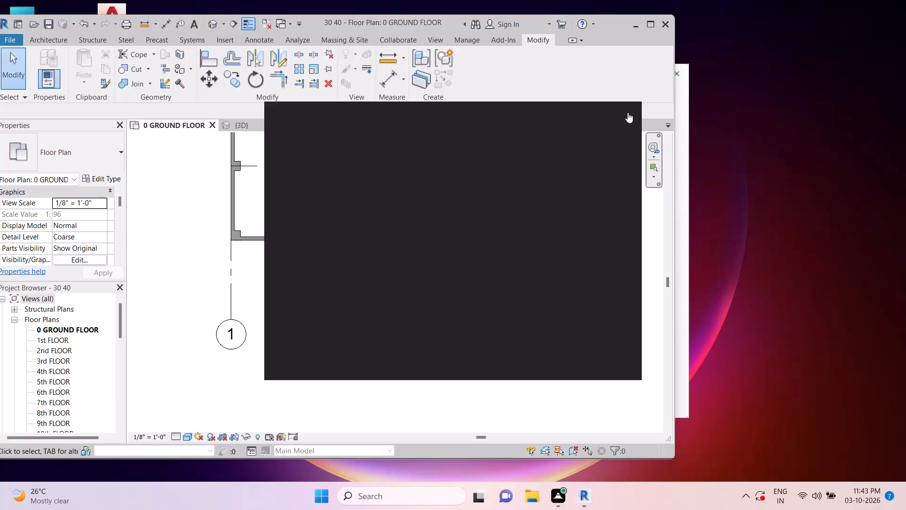
scroll(563, 252, "down", 2)
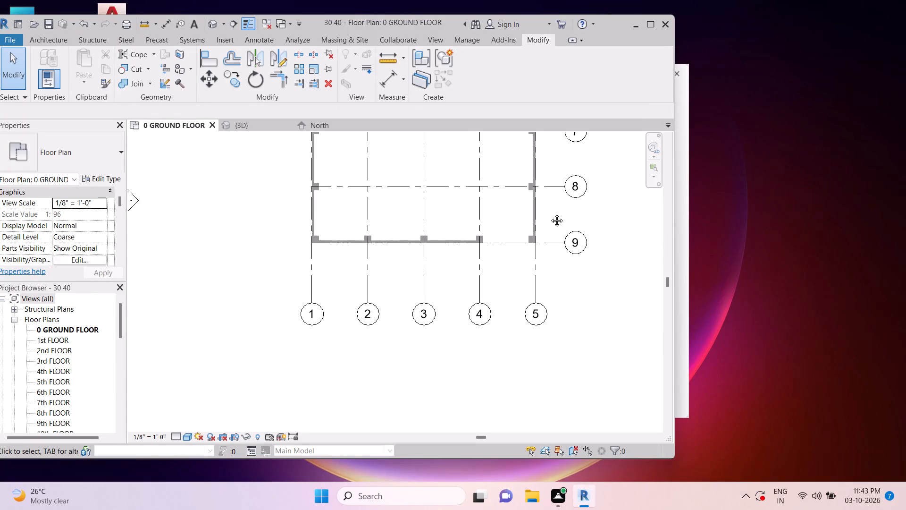
middle_click_drag(550, 208, 555, 280)
middle_click_drag(536, 221, 542, 253)
key("Escape")
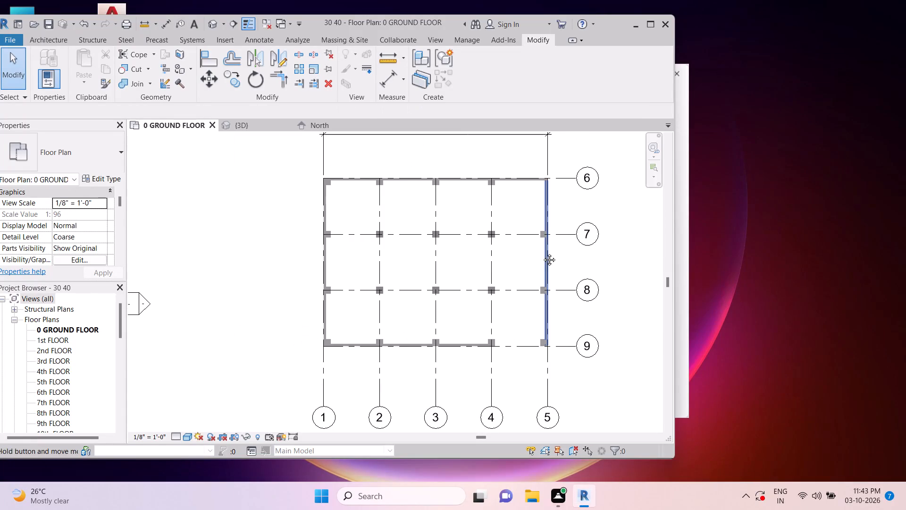
key("Escape")
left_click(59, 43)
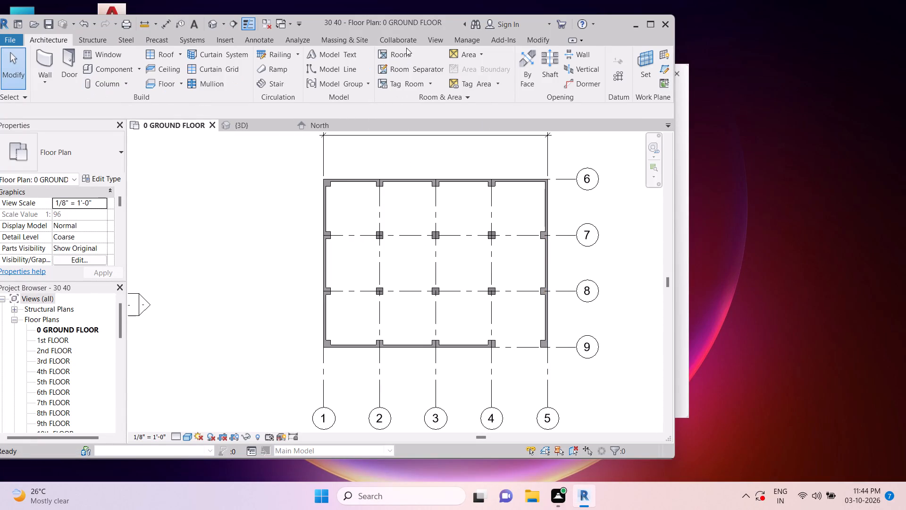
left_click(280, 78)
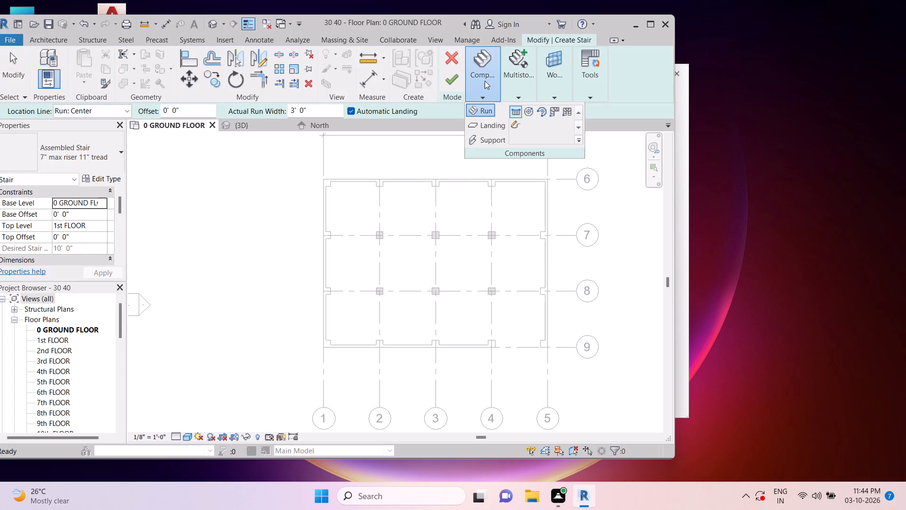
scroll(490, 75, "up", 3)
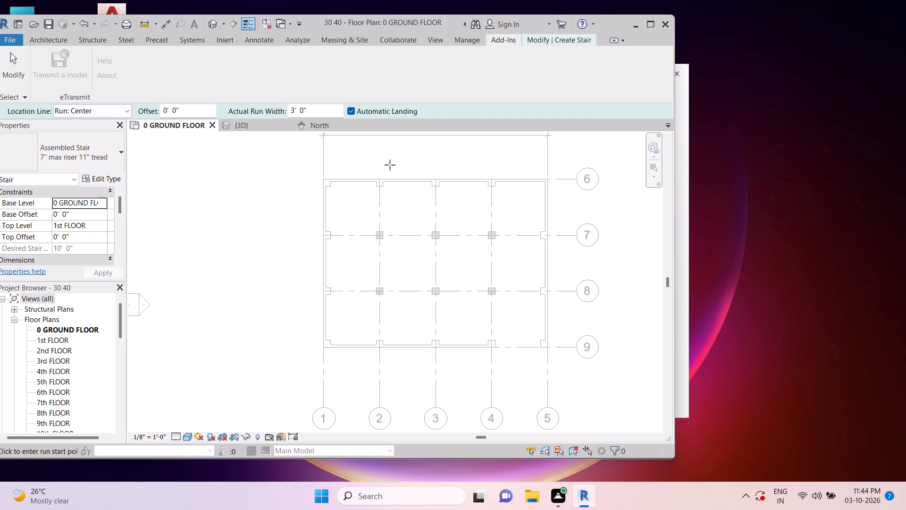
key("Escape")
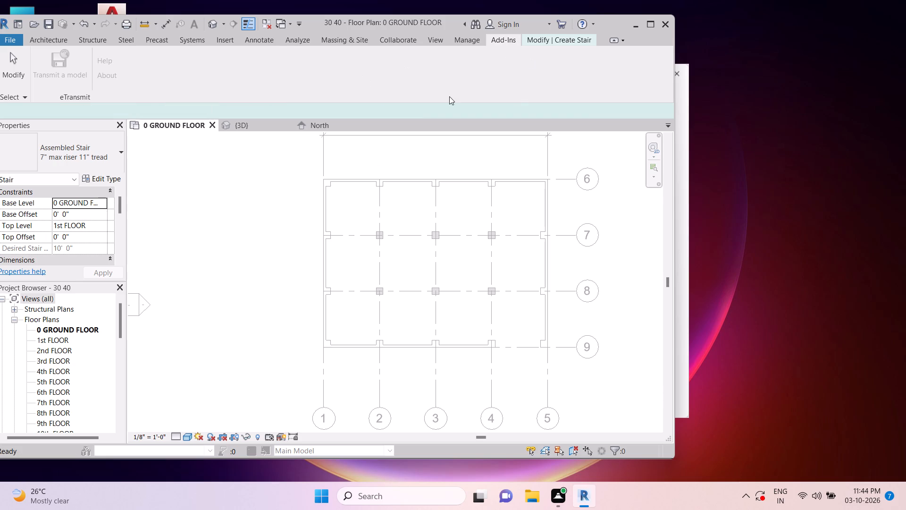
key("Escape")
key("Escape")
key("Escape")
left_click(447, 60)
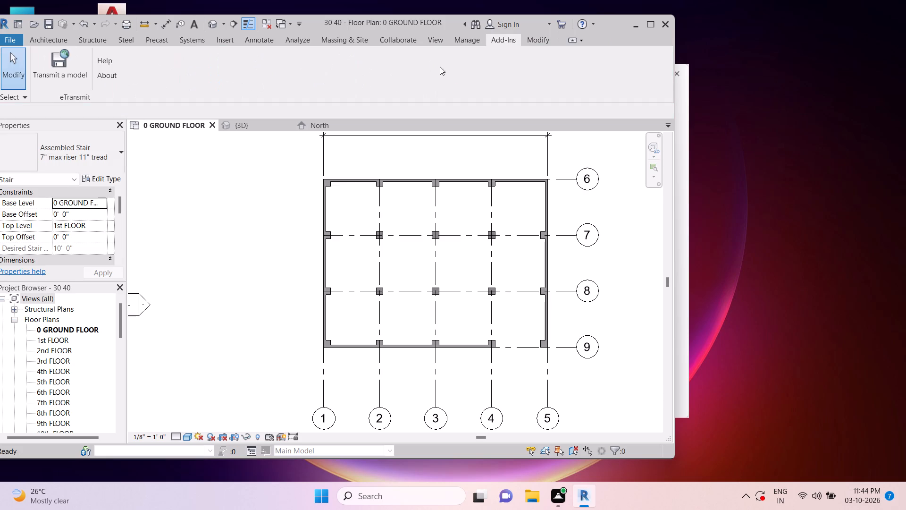
Start a stair with a sketched run and draw a rectangular boundary about 7'-3" by 10' between grids 7 and 8, from the grid 5 column face.
left_click(42, 40)
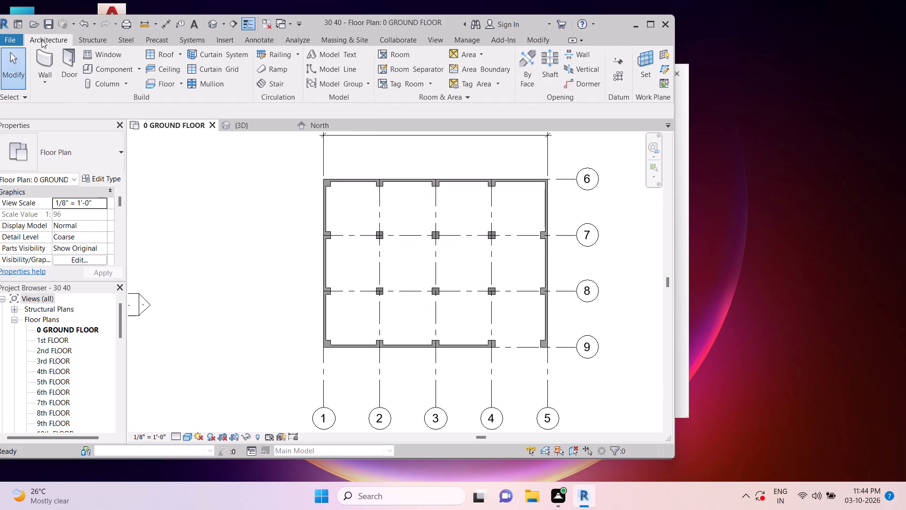
left_click(282, 80)
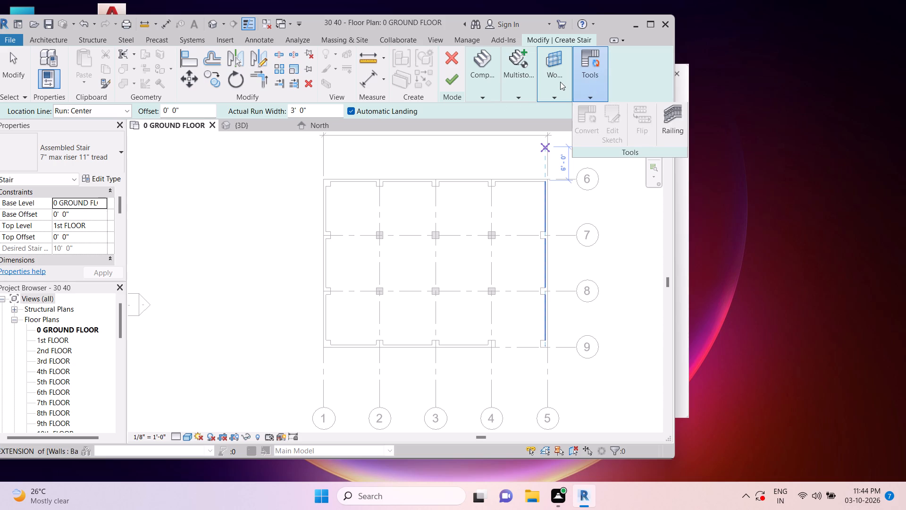
left_click(471, 83)
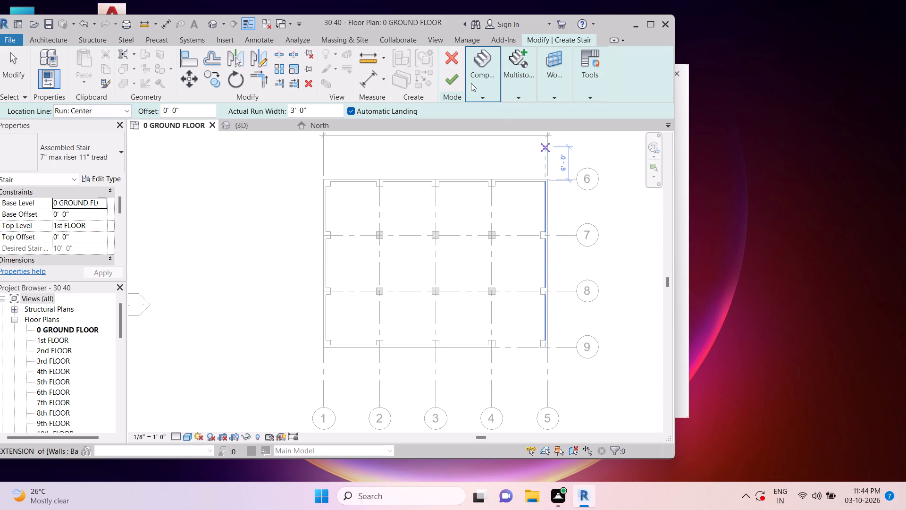
left_click(511, 122)
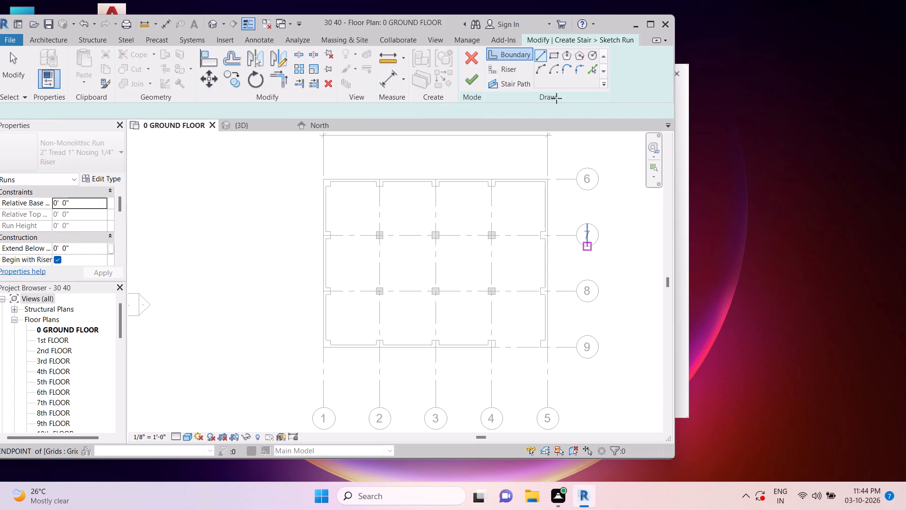
left_click(525, 54)
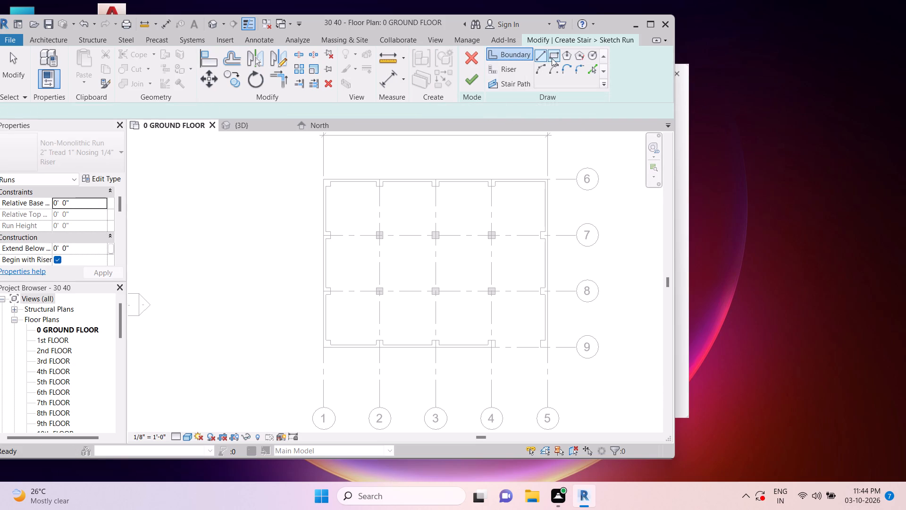
left_click(552, 58)
scroll(524, 292, "up", 6)
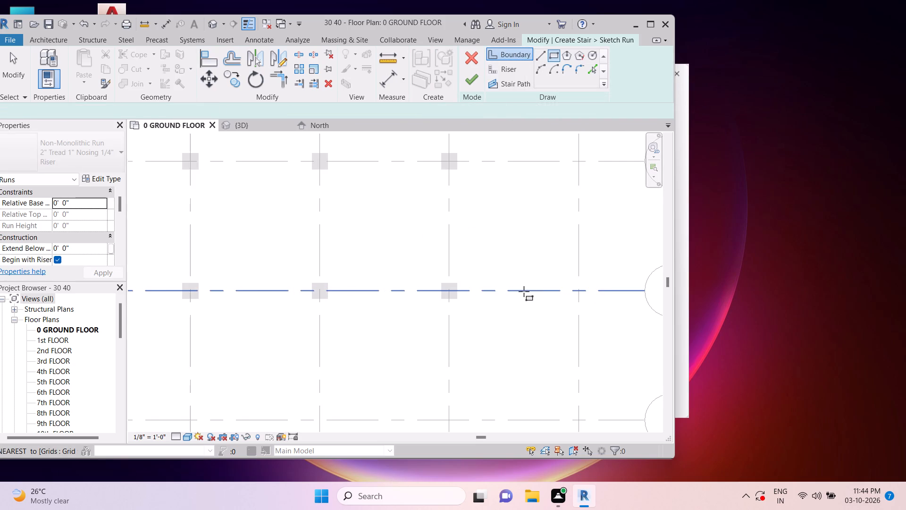
left_click(562, 290)
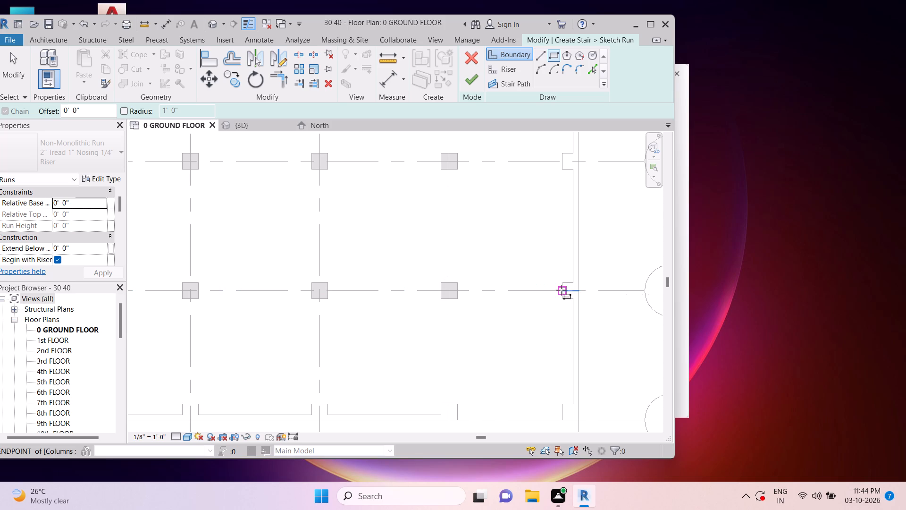
left_click(469, 161)
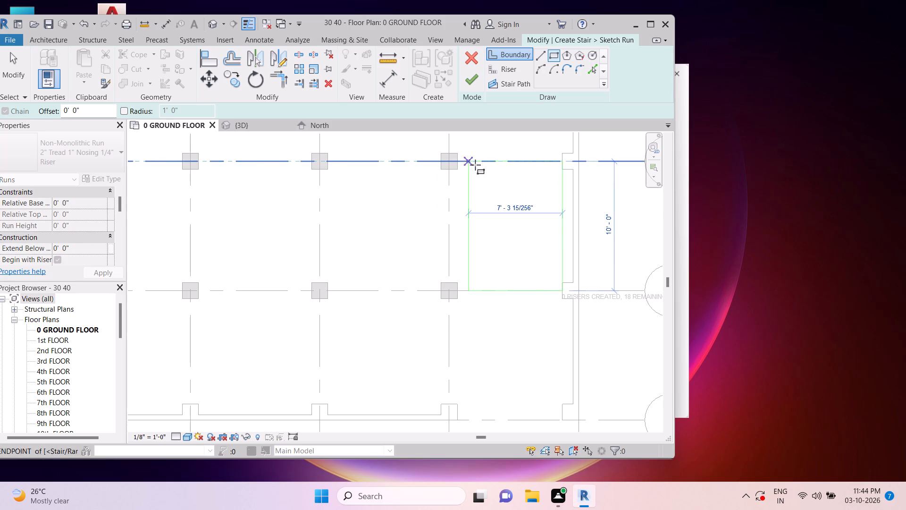
key("Escape")
key("Escape")
key("Escape")
key("Escape")
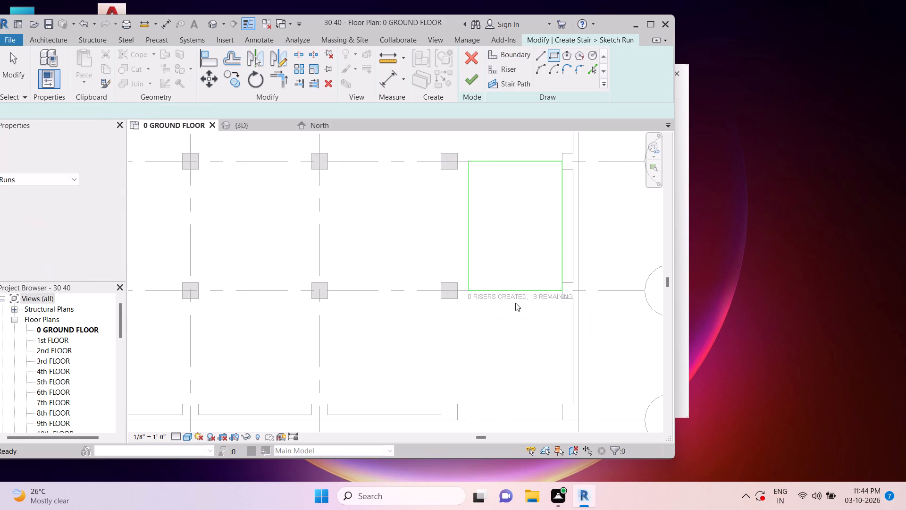
Delete the stair boundary line lying on grid 8.
left_click(519, 292)
key("Delete")
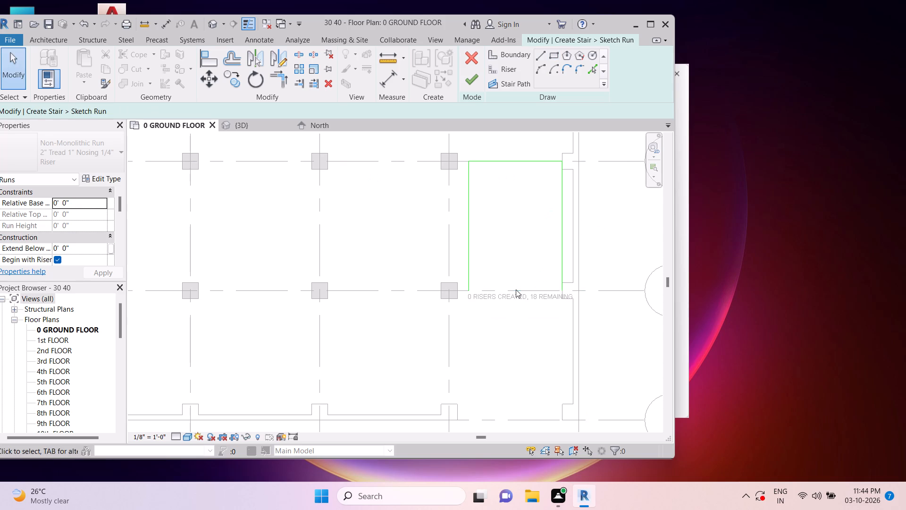
key("Escape")
key("Escape")
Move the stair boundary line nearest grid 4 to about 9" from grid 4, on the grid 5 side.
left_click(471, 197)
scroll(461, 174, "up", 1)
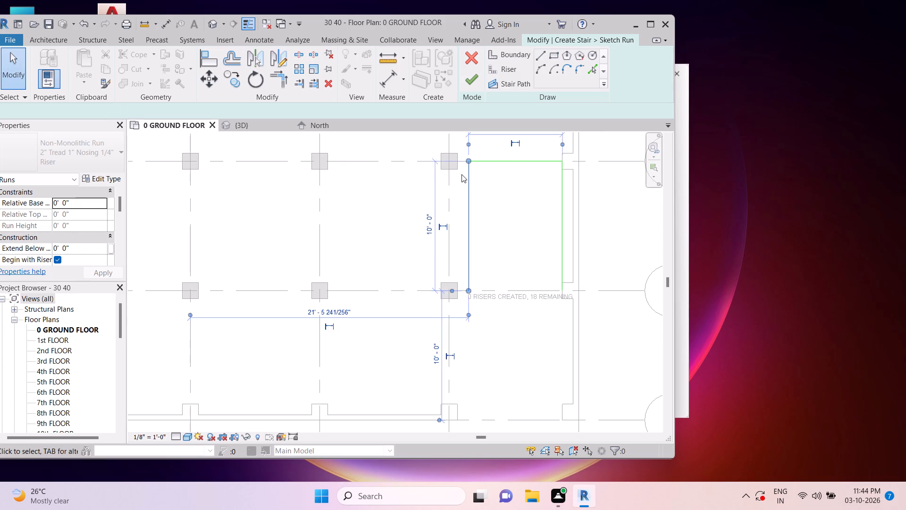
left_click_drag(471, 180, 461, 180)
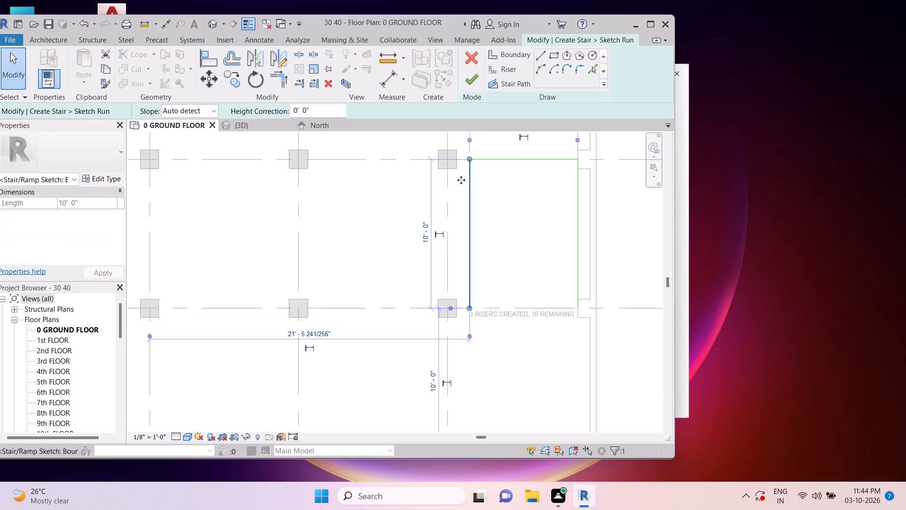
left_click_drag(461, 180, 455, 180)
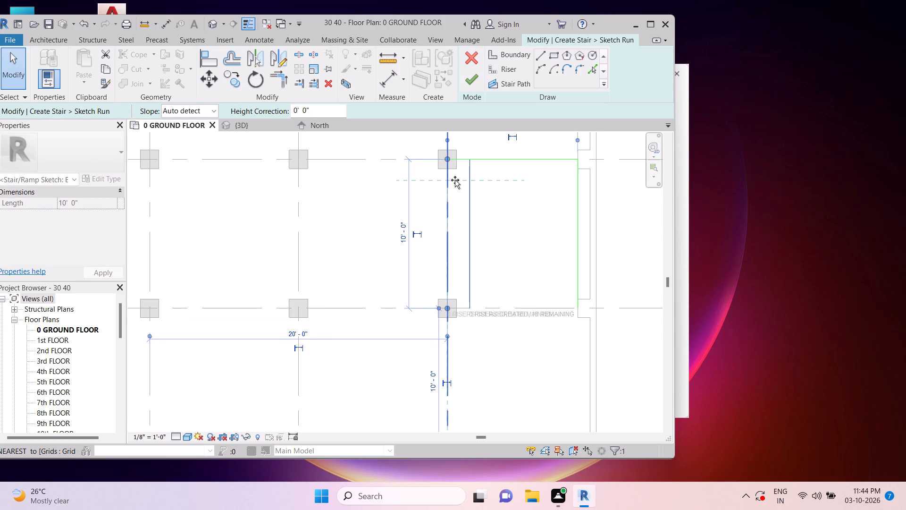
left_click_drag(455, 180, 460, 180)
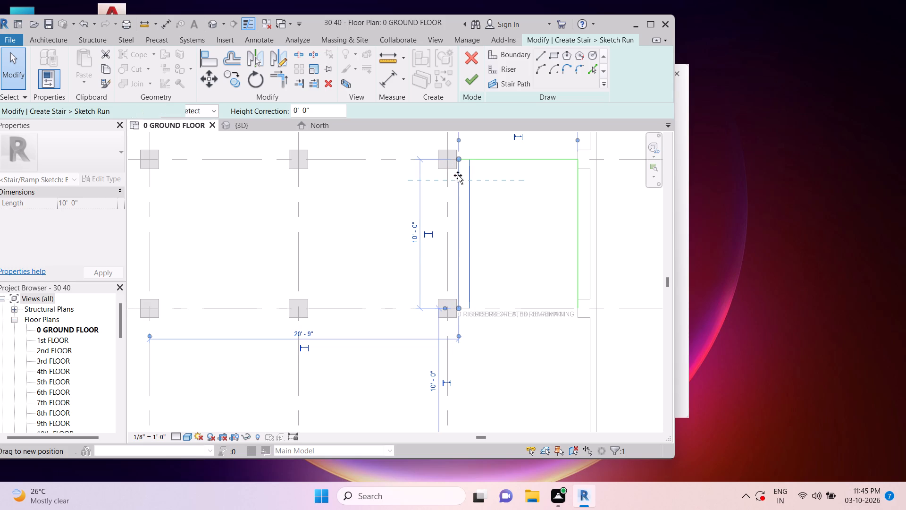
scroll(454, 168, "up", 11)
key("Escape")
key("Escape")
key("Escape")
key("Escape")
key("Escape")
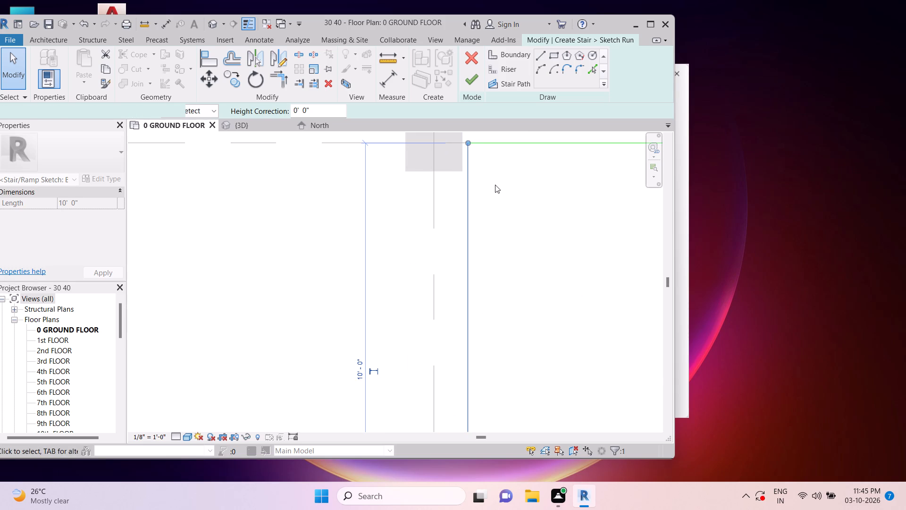
Align the stair boundary line nearest grid 4 with the grid 4 column's face on the grid 5 side.
key("a")
key("l")
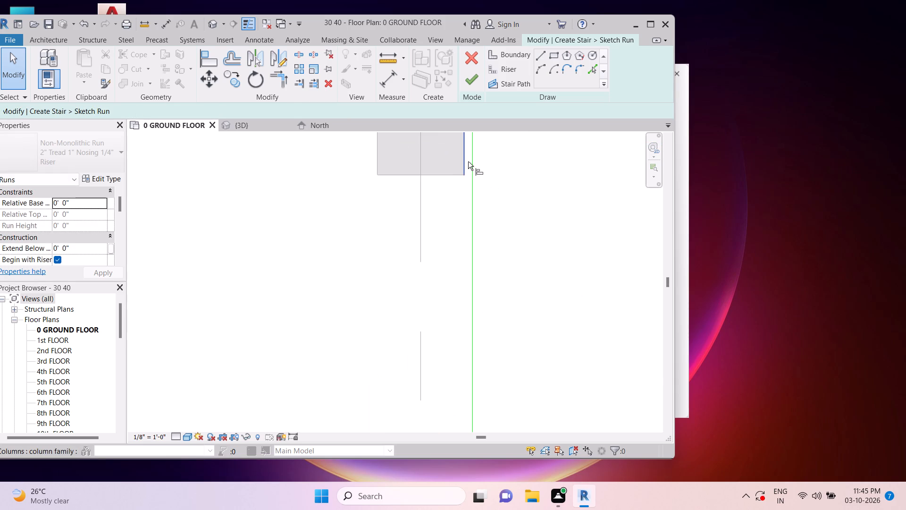
left_click(468, 161)
left_click(472, 161)
key("Escape")
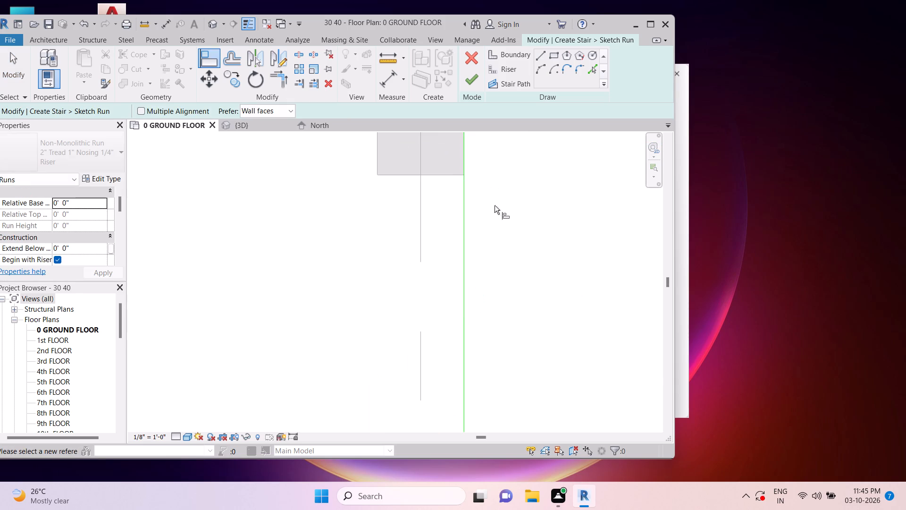
key("Escape")
scroll(495, 205, "down", 6)
key("Escape")
scroll(500, 208, "down", 1)
key("Escape")
key("Escape")
scroll(514, 210, "down", 5)
key("Escape")
key("Escape")
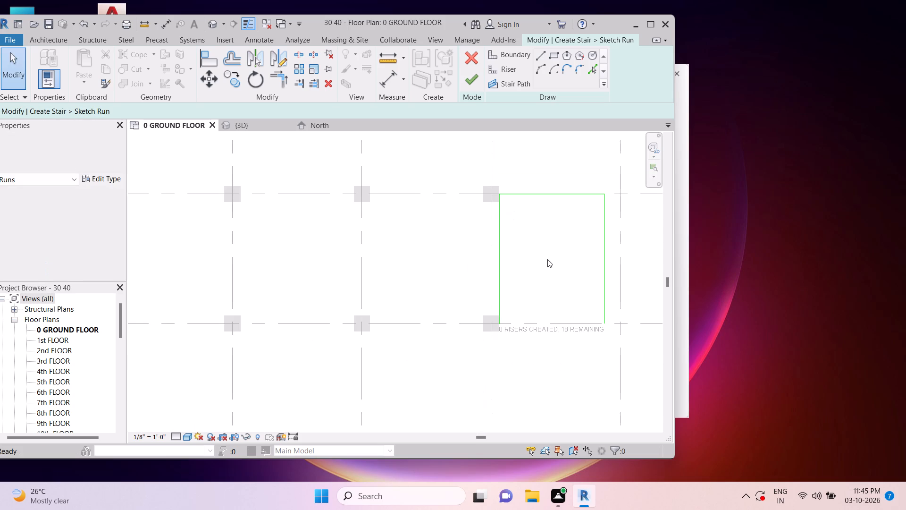
key("Escape")
key("Escape")
key("Escape")
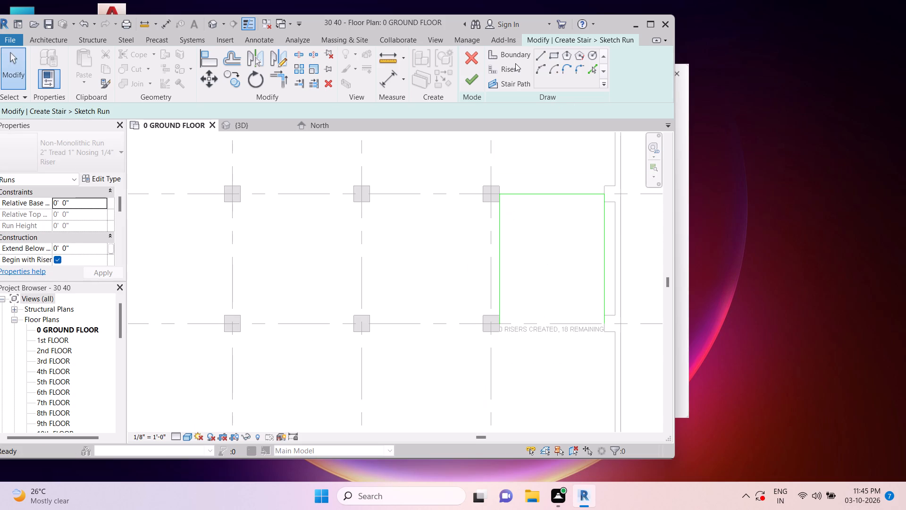
Draw a 6" by 8'-6" boundary rectangle near the middle of the stair bay, extending from grid 8 towards grid 7.
left_click(507, 56)
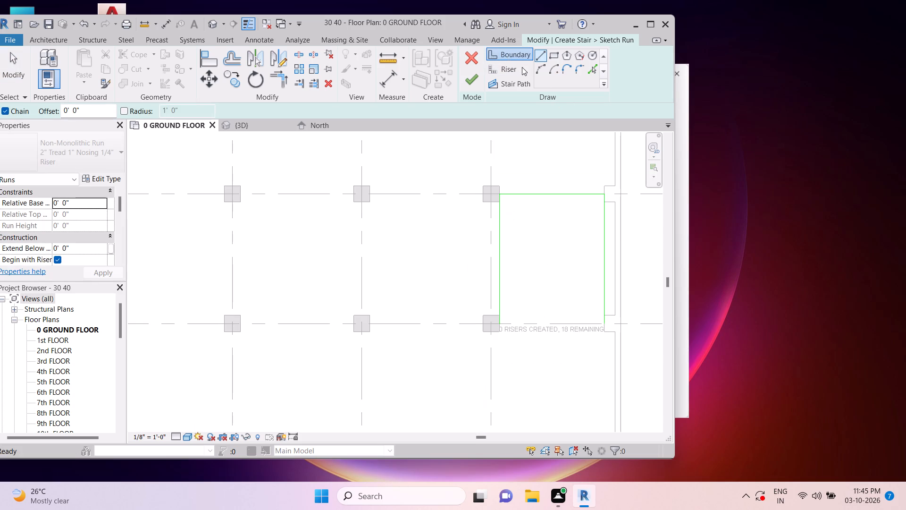
left_click(514, 55)
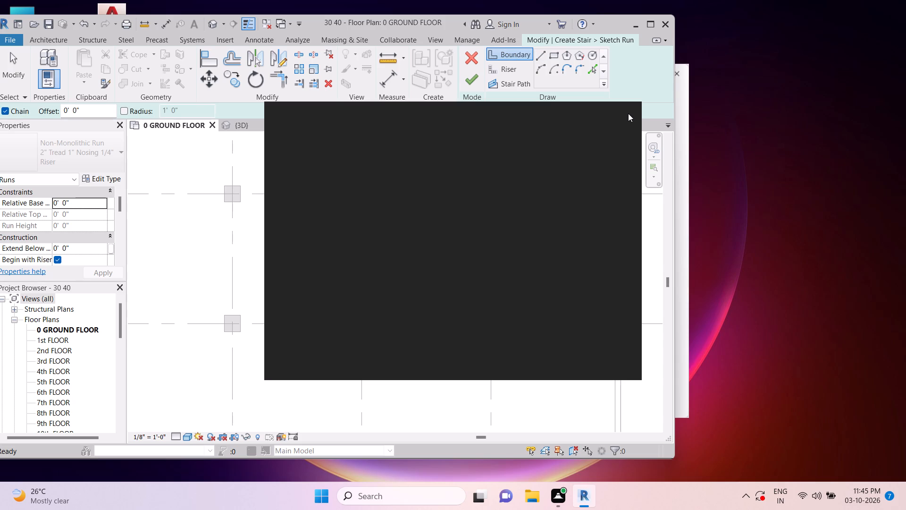
left_click(622, 111)
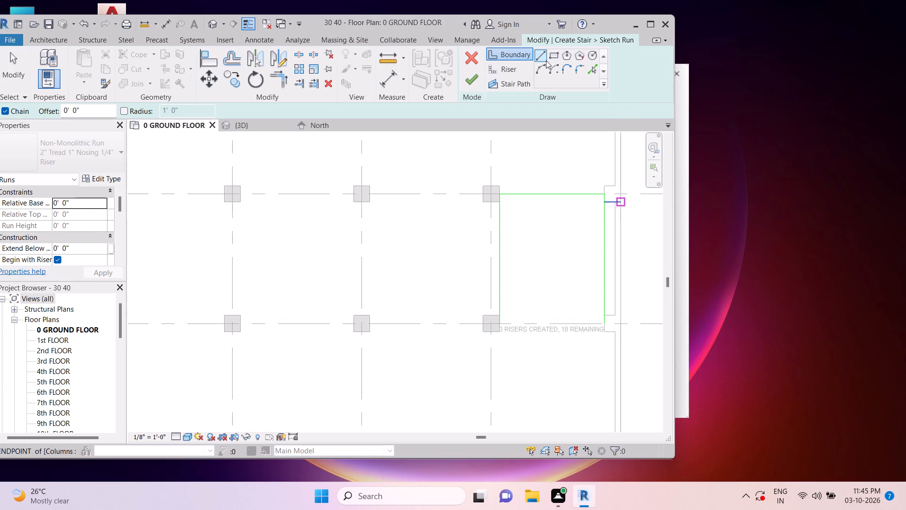
left_click(553, 57)
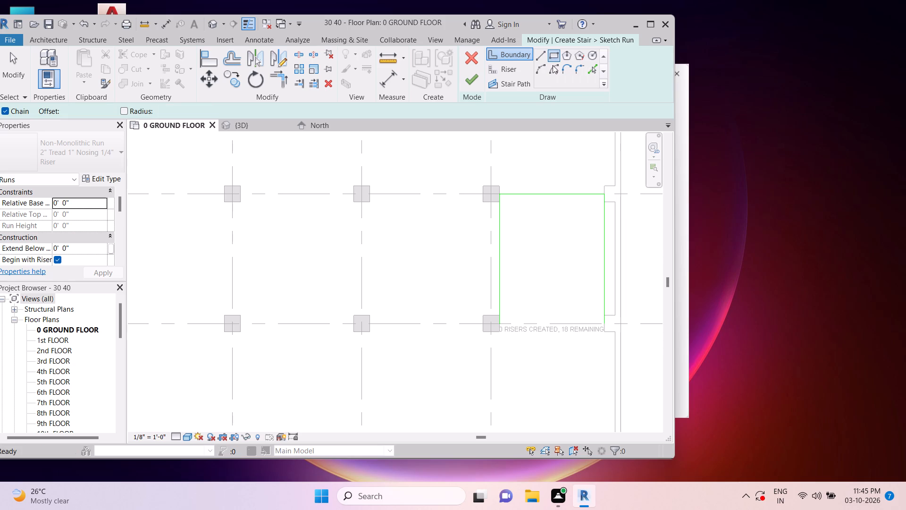
left_click(549, 324)
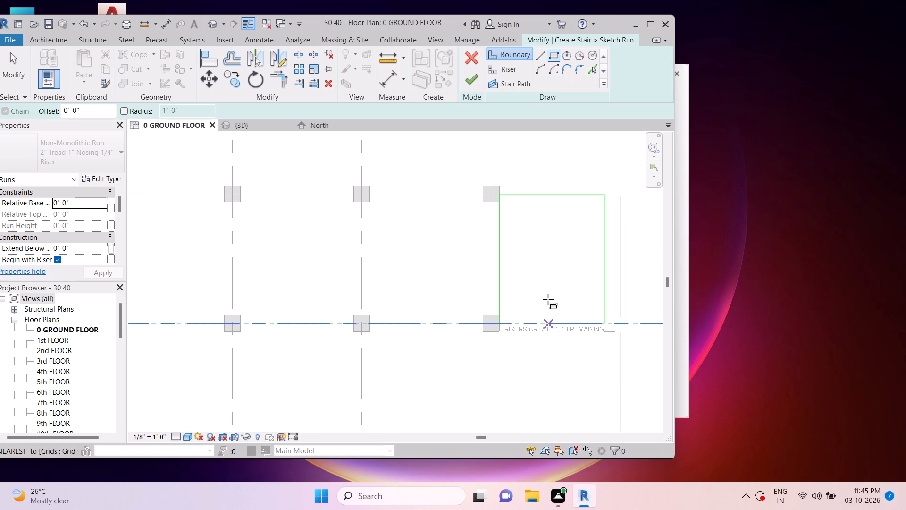
left_click(557, 215)
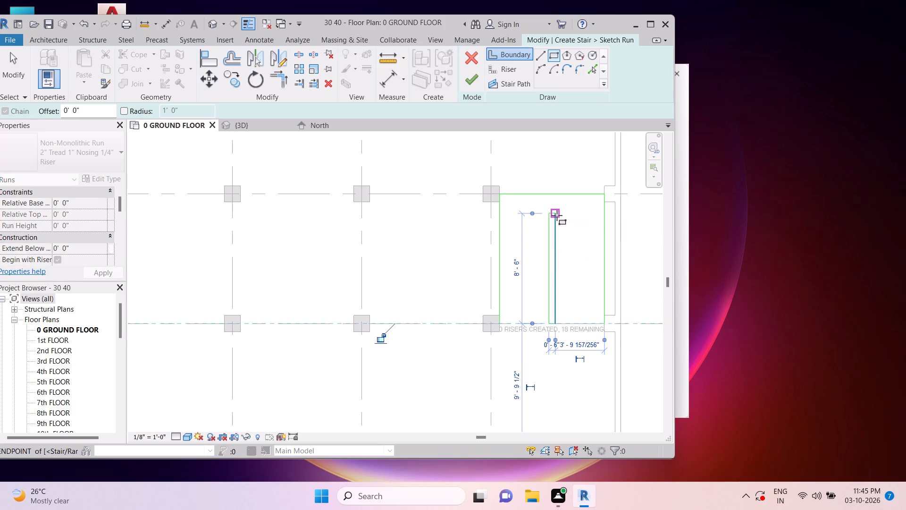
Delete the short side of the narrow boundary rectangle that lies on grid 8.
key("Escape")
key("Escape")
key("Escape")
key("Escape")
key("Escape")
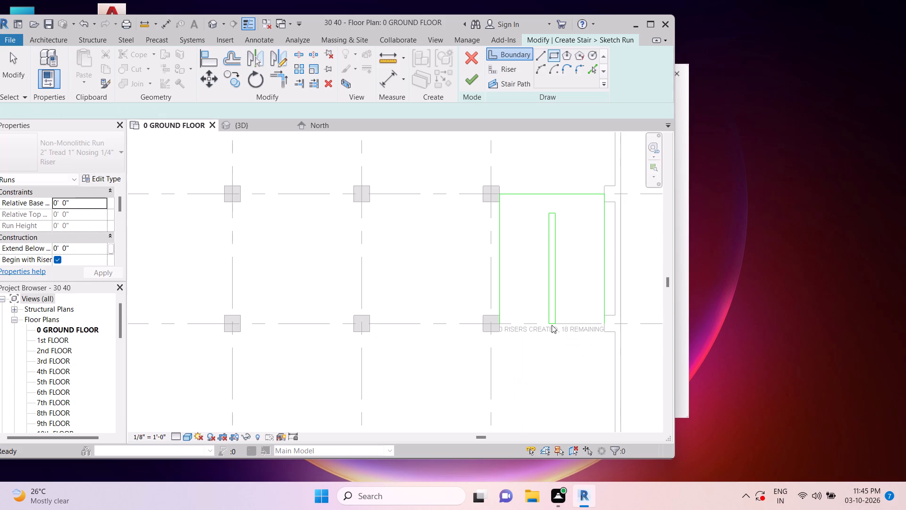
key("Escape")
scroll(551, 324, "up", 6)
key("Escape")
left_click(553, 323)
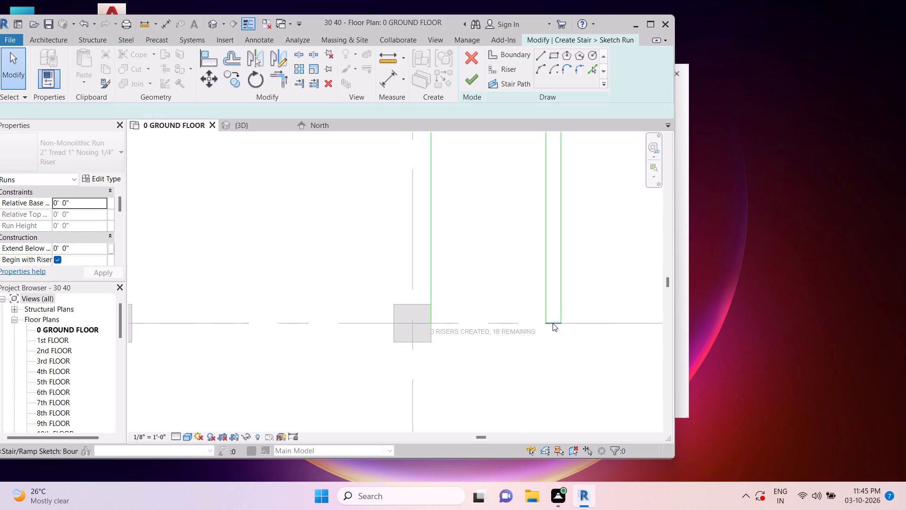
key("Delete")
scroll(553, 322, "down", 6)
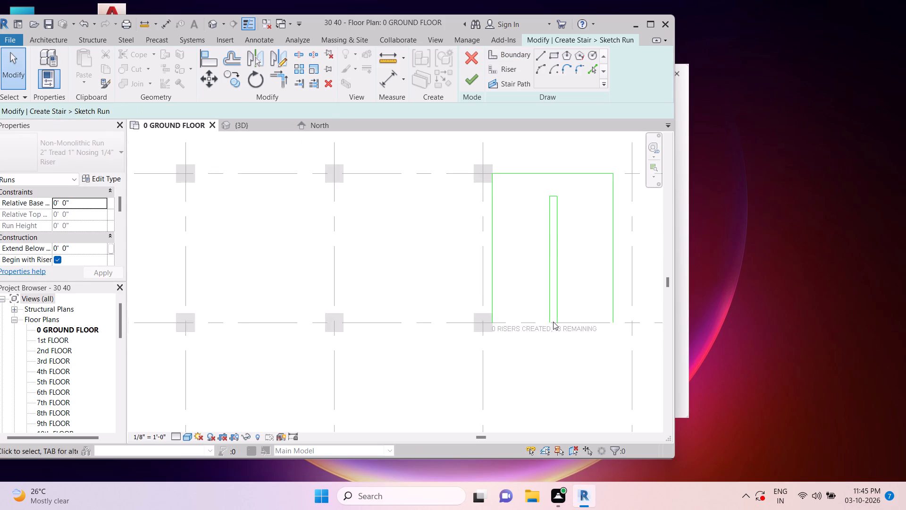
Set the distance between the narrow rectangle's short end line and the boundary line on grid 7 to 3'.
key("Escape")
scroll(555, 216, "up", 3)
key("Escape")
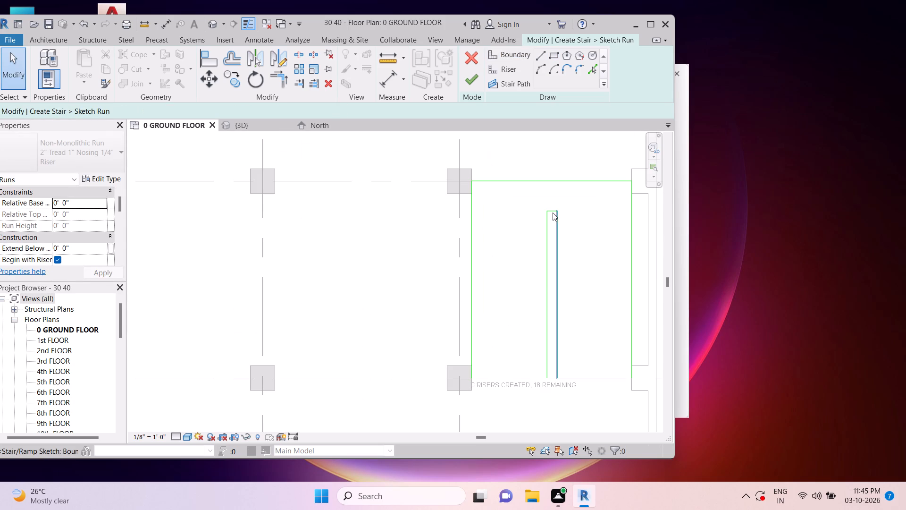
left_click(551, 211)
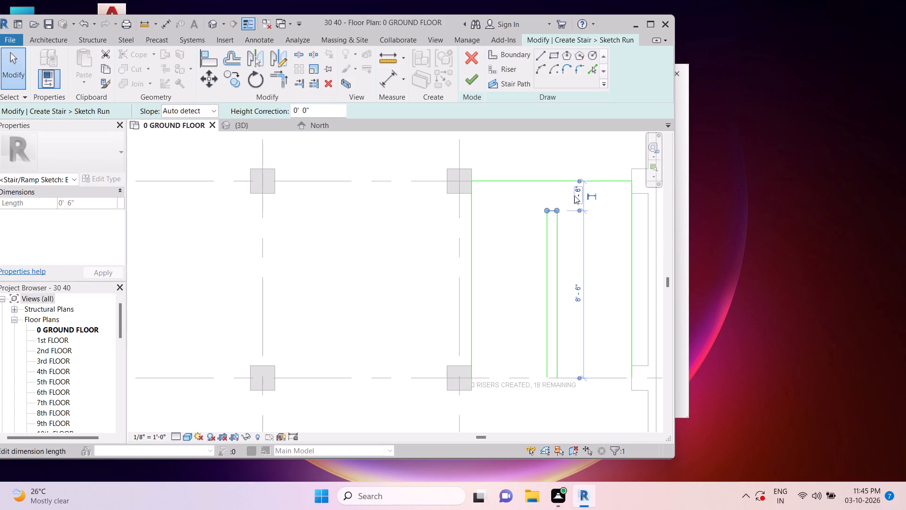
left_click(574, 195)
key("3")
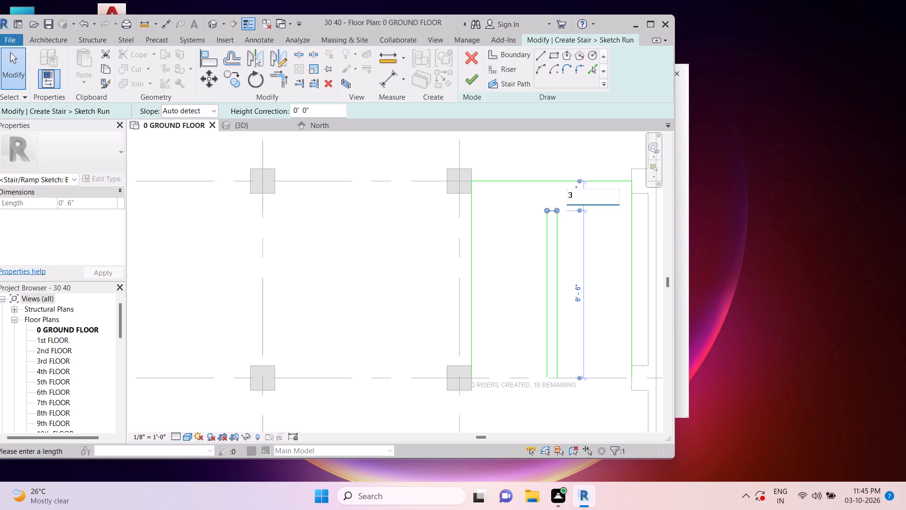
key("apostrophe")
key("Return")
key("Escape")
scroll(575, 195, "up", 1)
key("Escape")
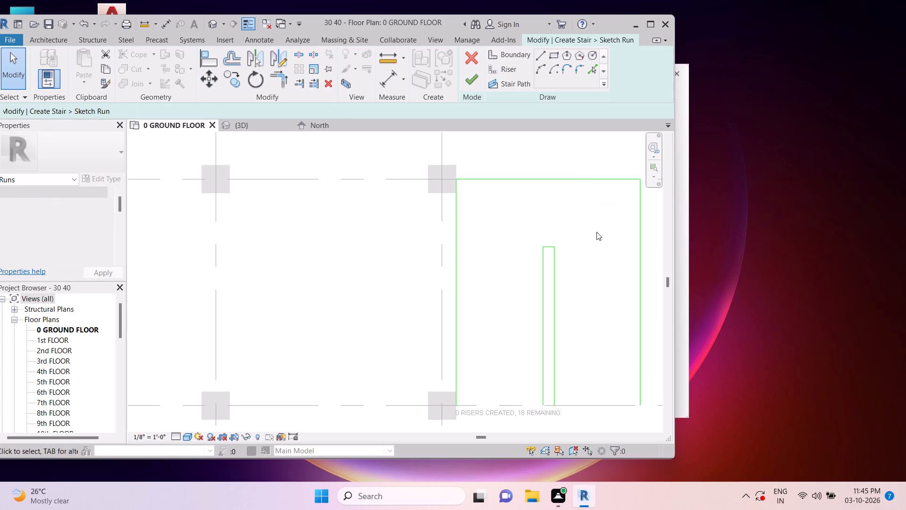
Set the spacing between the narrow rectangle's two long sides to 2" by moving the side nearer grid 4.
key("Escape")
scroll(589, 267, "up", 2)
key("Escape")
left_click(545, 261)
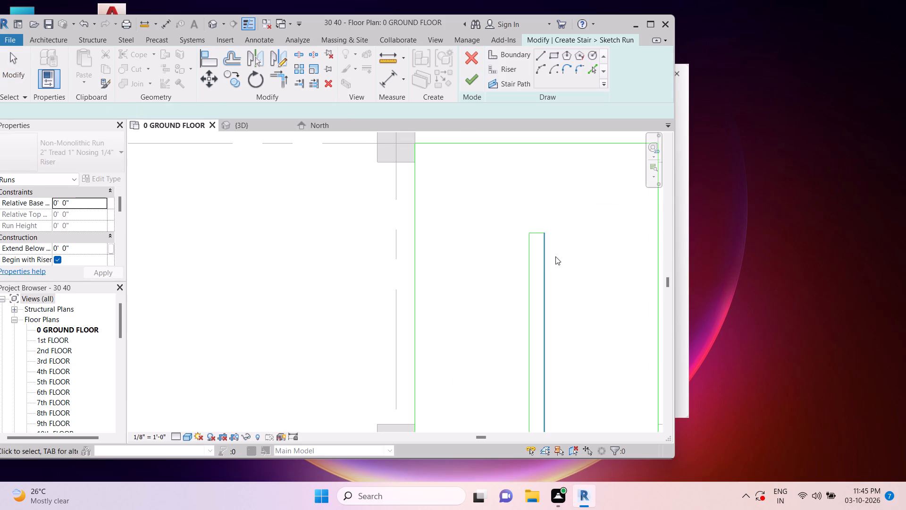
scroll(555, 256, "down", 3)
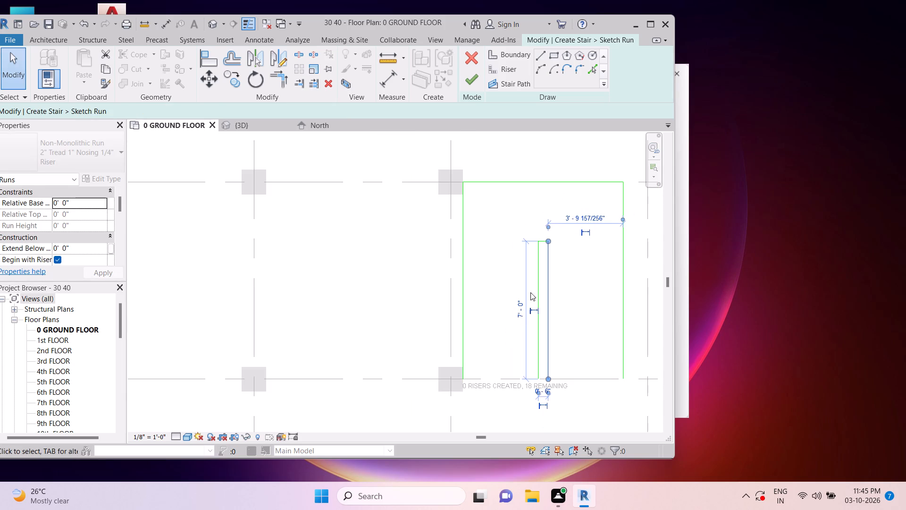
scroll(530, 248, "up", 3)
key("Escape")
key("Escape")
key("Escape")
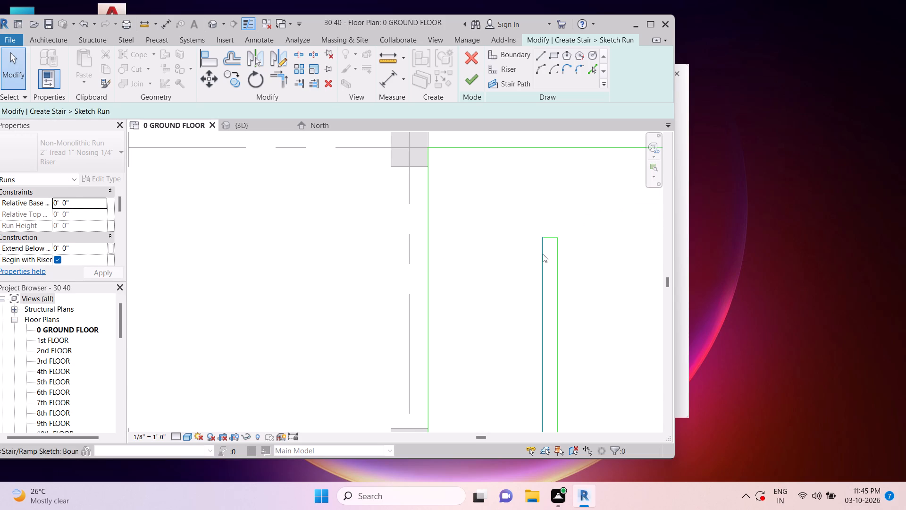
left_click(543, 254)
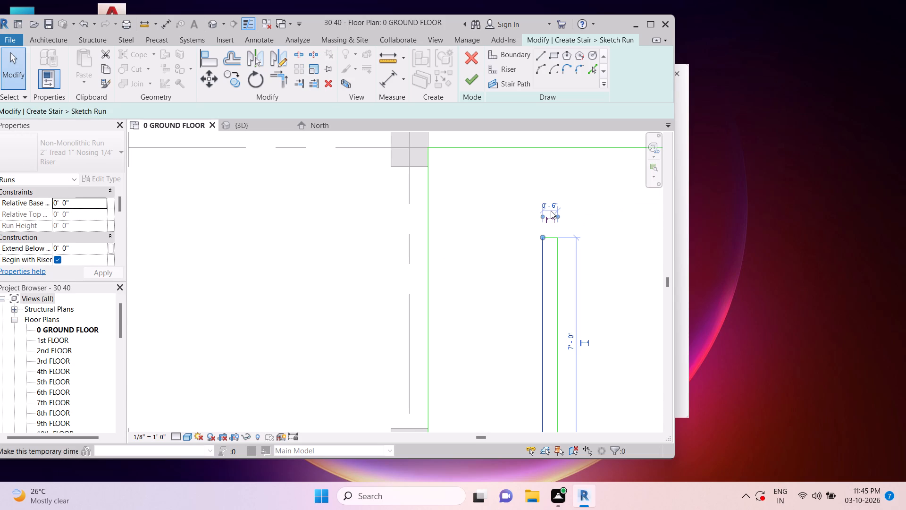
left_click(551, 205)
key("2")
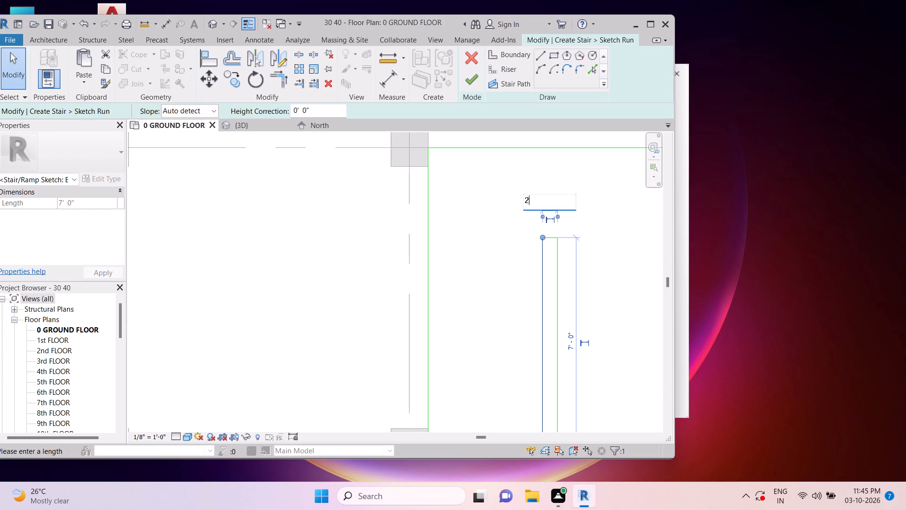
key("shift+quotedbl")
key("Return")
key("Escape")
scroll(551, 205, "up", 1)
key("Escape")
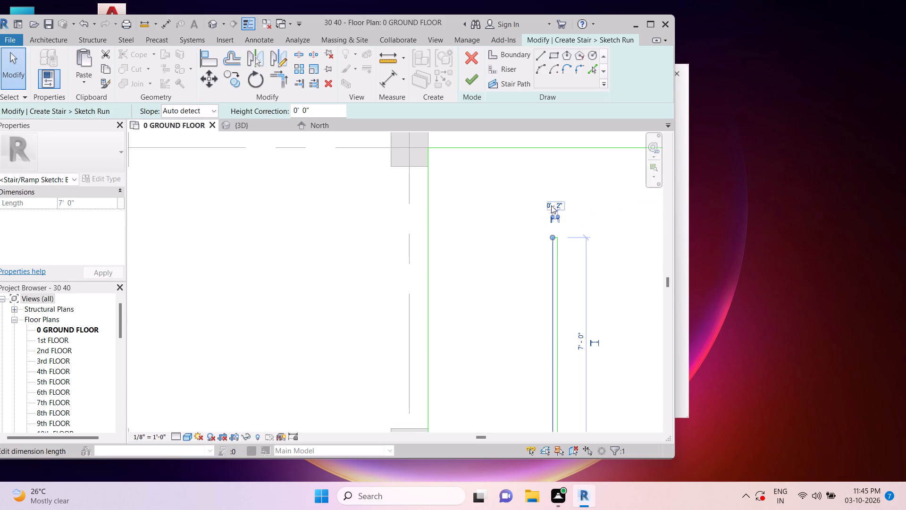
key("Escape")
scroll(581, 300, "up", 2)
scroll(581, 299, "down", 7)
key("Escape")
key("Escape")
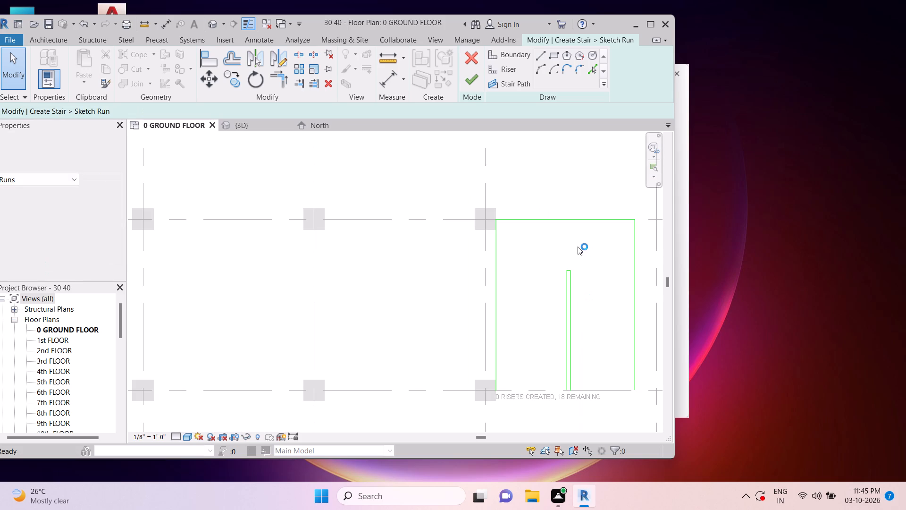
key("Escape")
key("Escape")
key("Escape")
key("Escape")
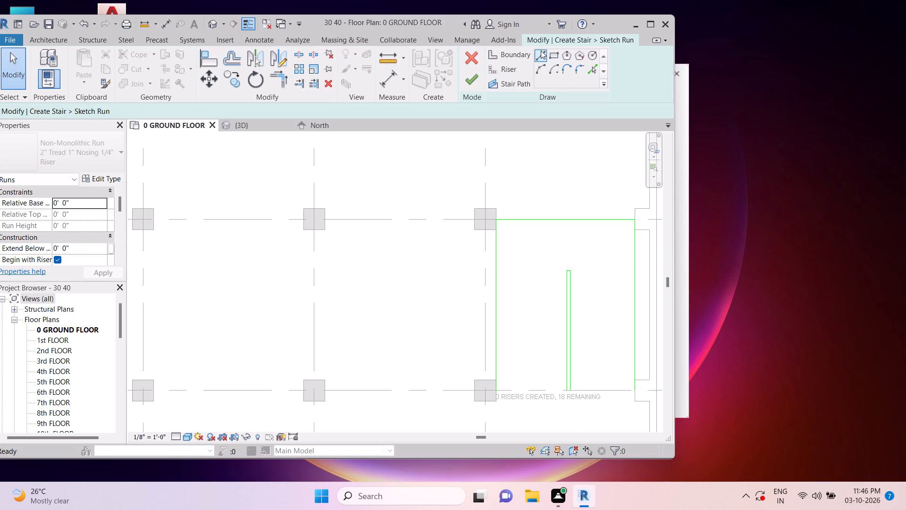
Draw a straight boundary line from the midpoint of the boundary line on grid 7, perpendicular to it, extending past grid 8.
left_click(542, 50)
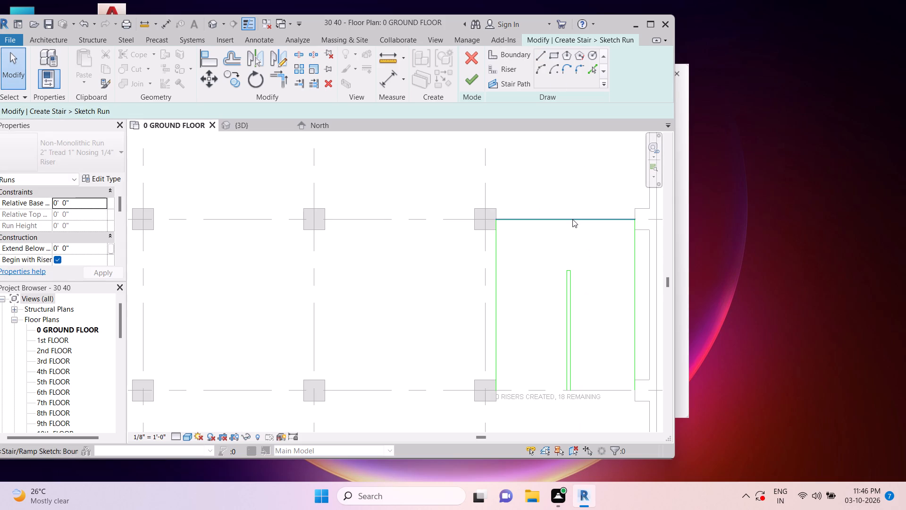
left_click(541, 56)
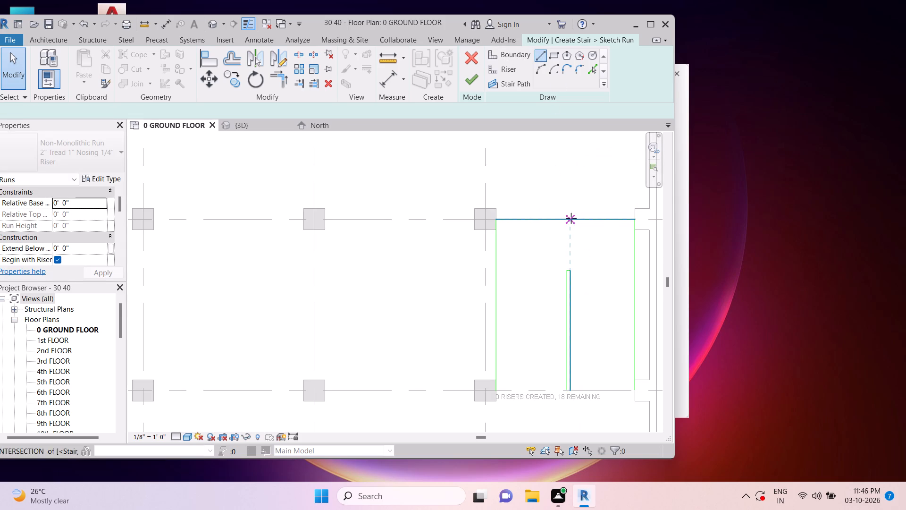
left_click(569, 218)
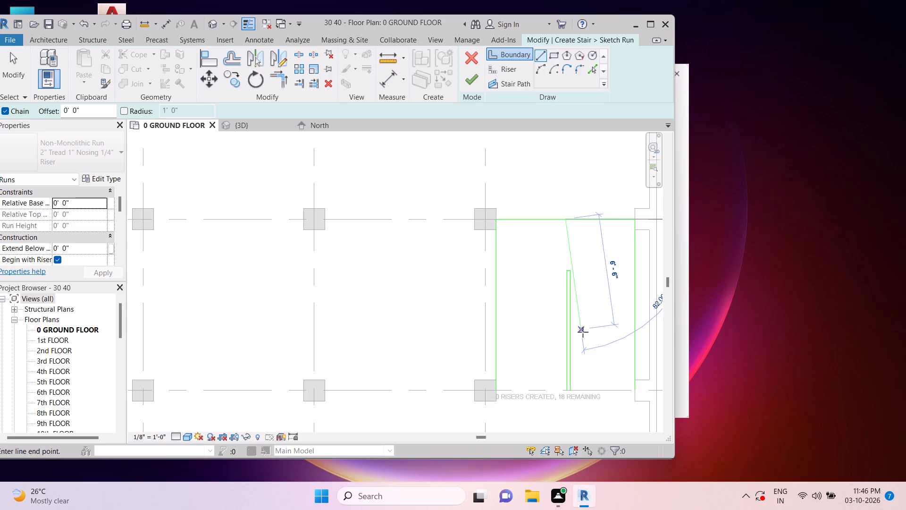
middle_click_drag(583, 331, 590, 260)
scroll(590, 260, "down", 1)
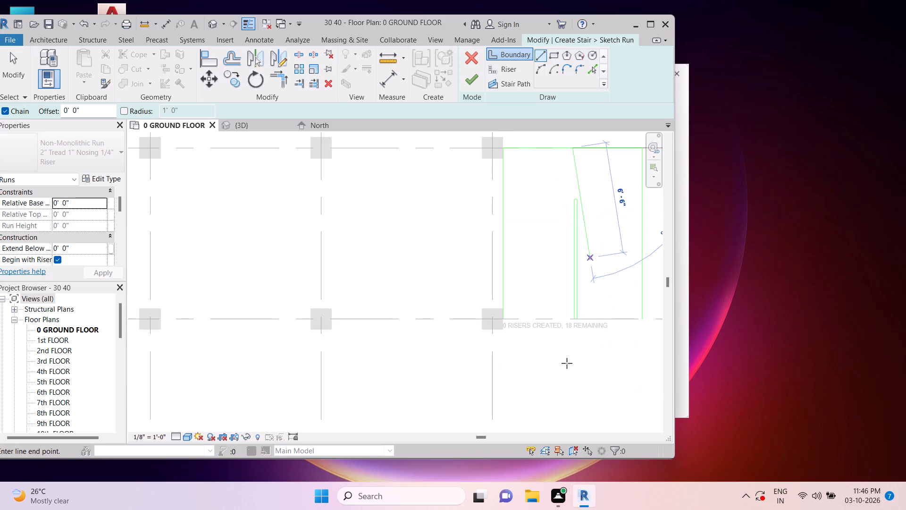
left_click(571, 371)
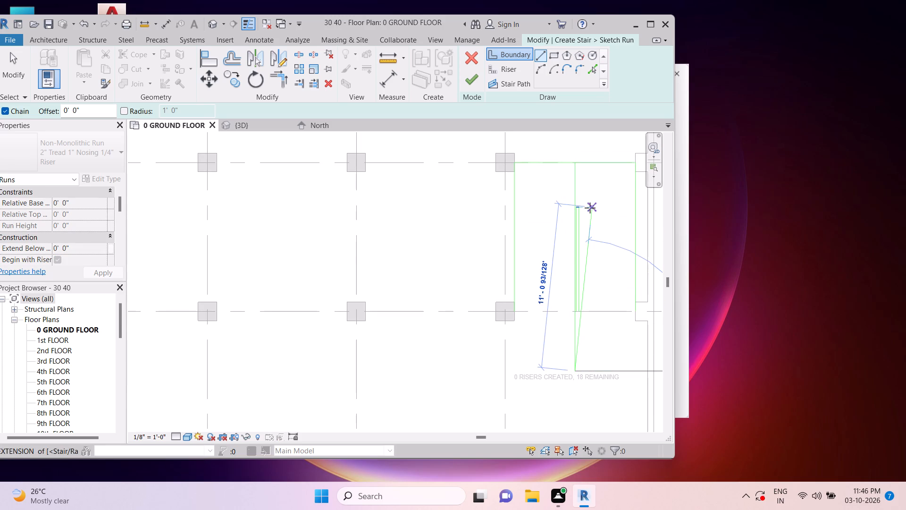
key("Escape")
key("Escape")
key("Escape")
scroll(576, 208, "up", 7)
key("Escape")
key("Escape")
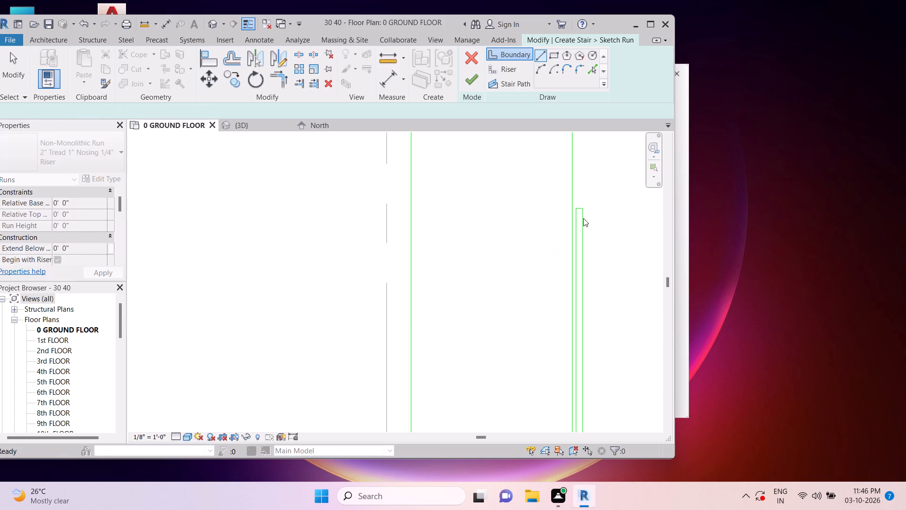
Delete the two long sides of the narrow boundary rectangle, keeping its short end line.
scroll(583, 218, "up", 2)
key("Escape")
key("Escape")
left_click(585, 221)
key("Delete")
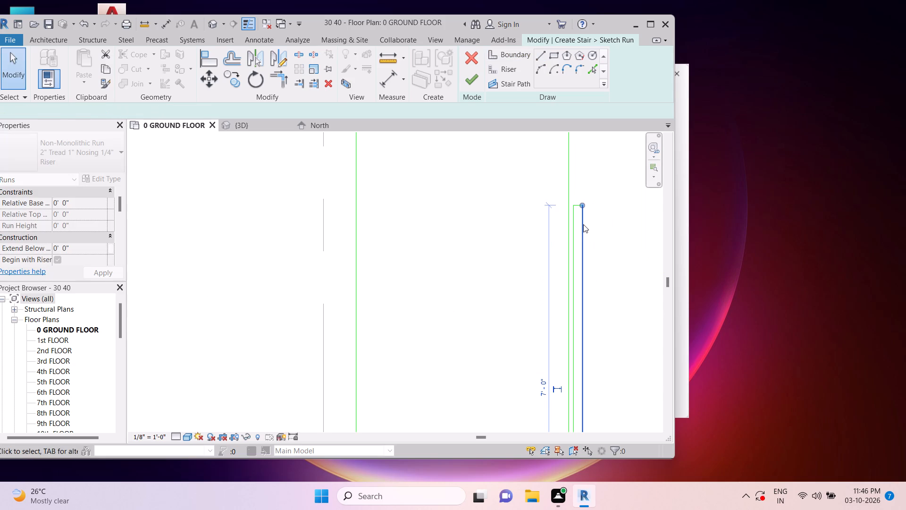
left_click(578, 227)
key("Delete")
key("Delete")
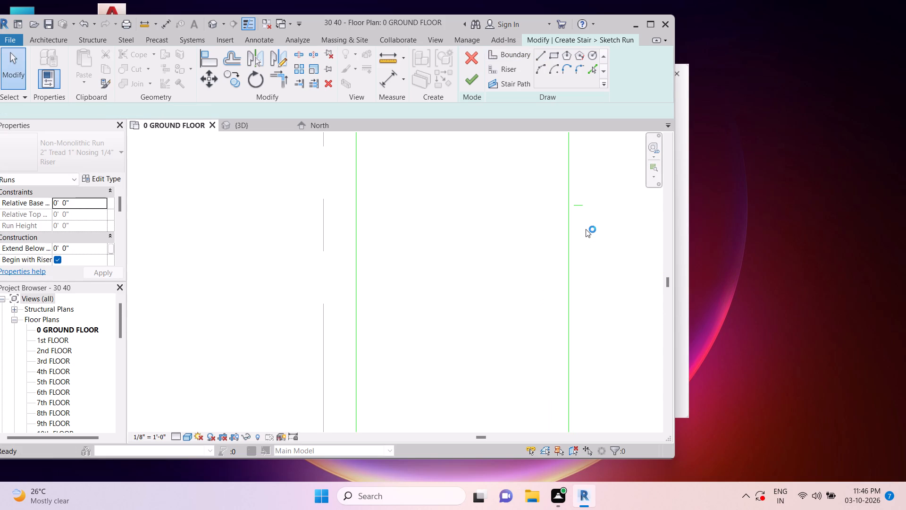
key("Escape")
key("Escape")
key("Escape")
key("Escape")
key("Escape")
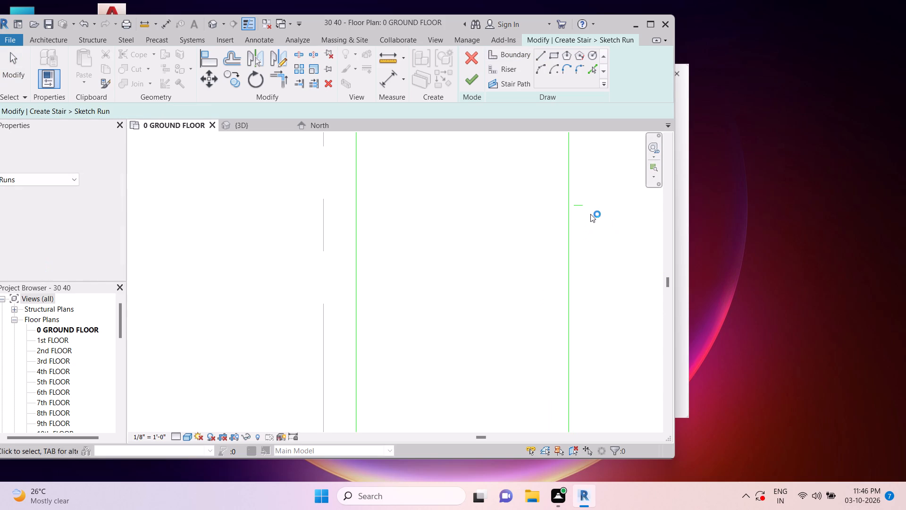
Offset copies of the centre boundary line 1" to both sides.
type("O")
key("space")
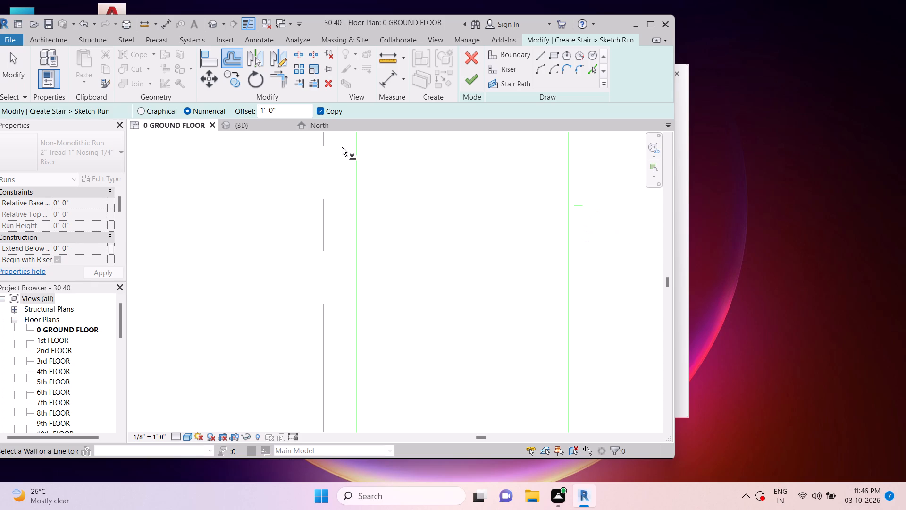
left_click_drag(290, 115, 259, 115)
type("1\"")
key("Return")
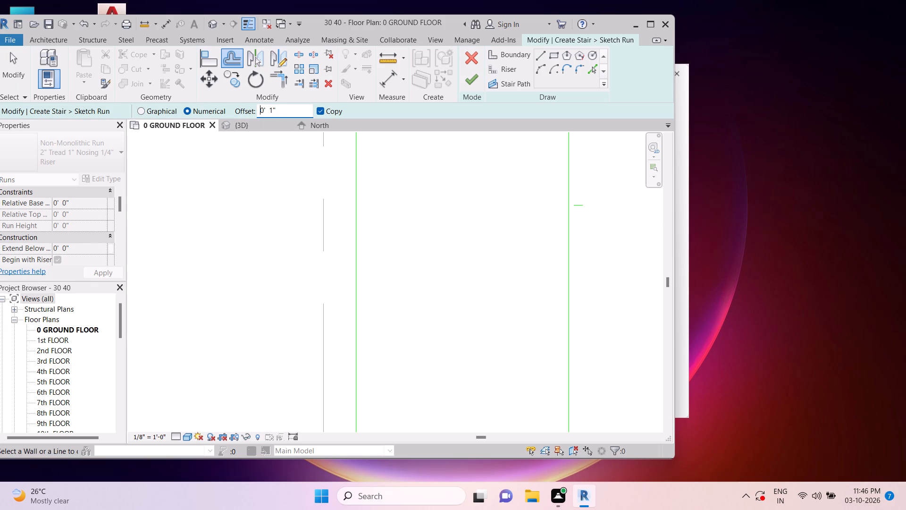
left_click(567, 264)
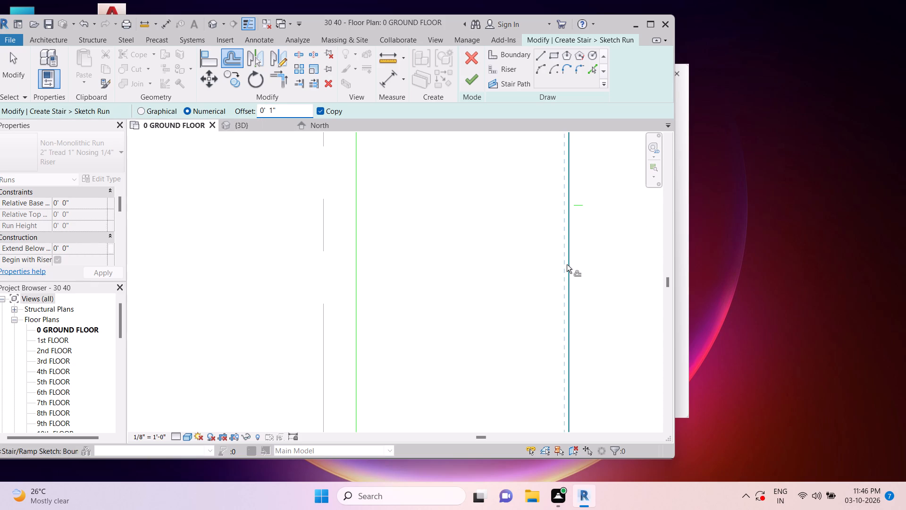
left_click(571, 264)
key("Escape")
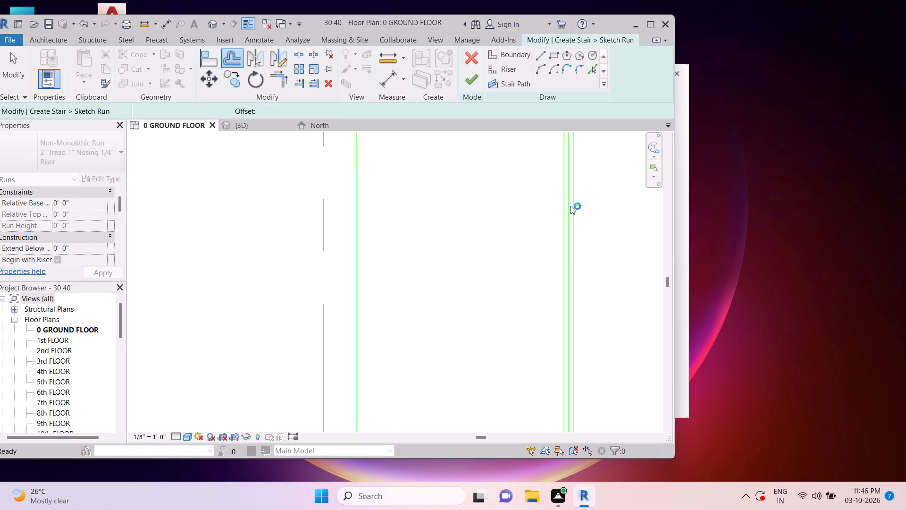
key("Escape")
scroll(570, 205, "up", 2)
key("Escape")
key("Escape")
key("Escape")
key("Escape")
key("Escape")
Trim the short end line and the two offset lines to corners, closing the narrow strip's end towards grid 7.
key("t")
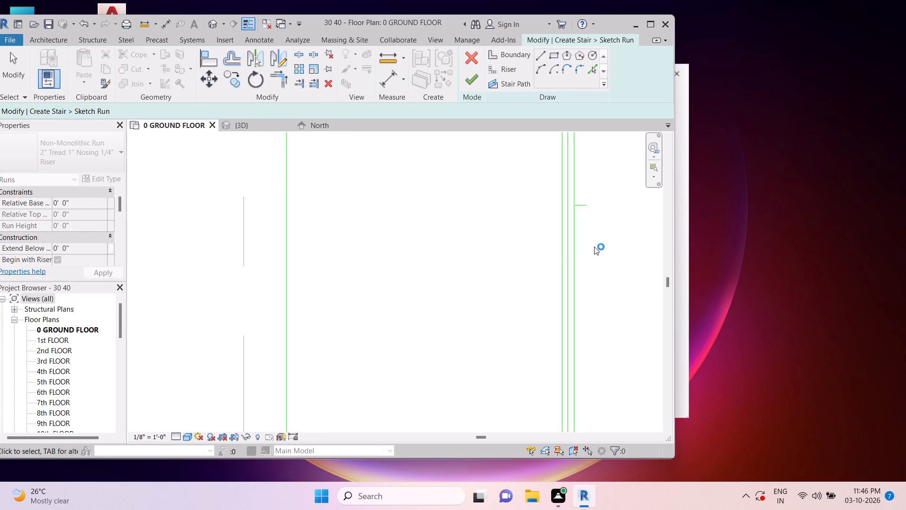
key("r")
left_click(582, 207)
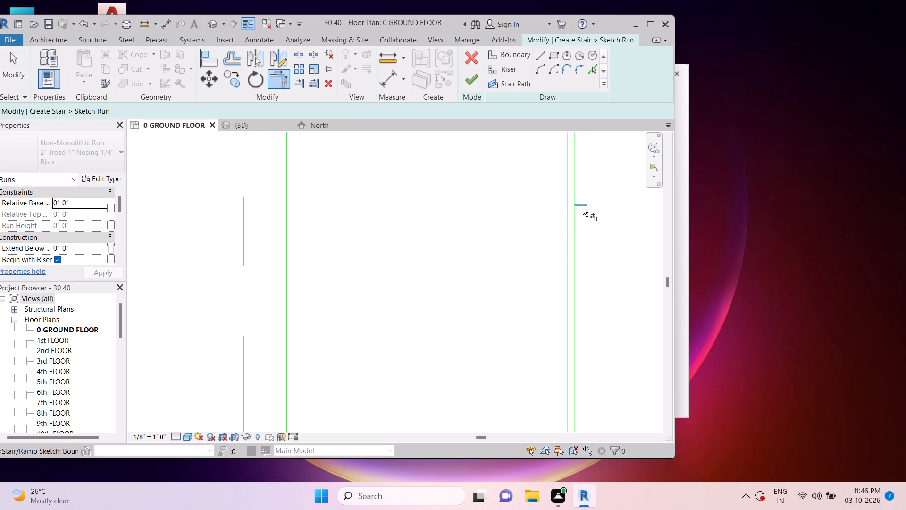
left_click(563, 223)
scroll(569, 210, "up", 3)
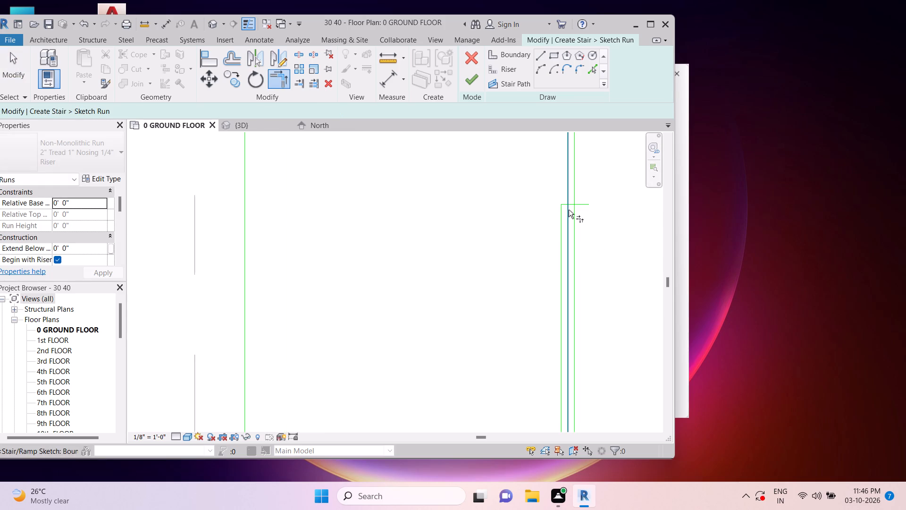
scroll(569, 210, "up", 3)
left_click(562, 201)
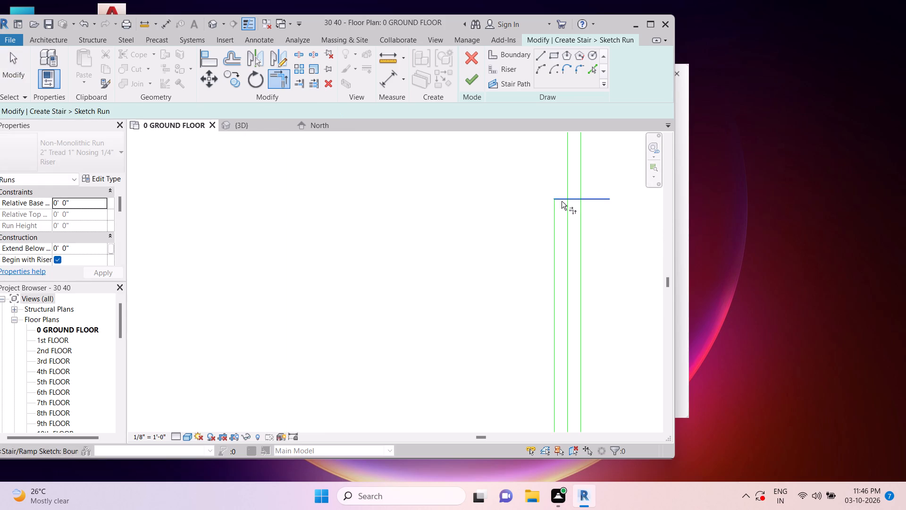
left_click(578, 225)
key("Escape")
key("Escape")
key("Escape")
Delete the centre boundary line between the two offset lines.
left_click(569, 178)
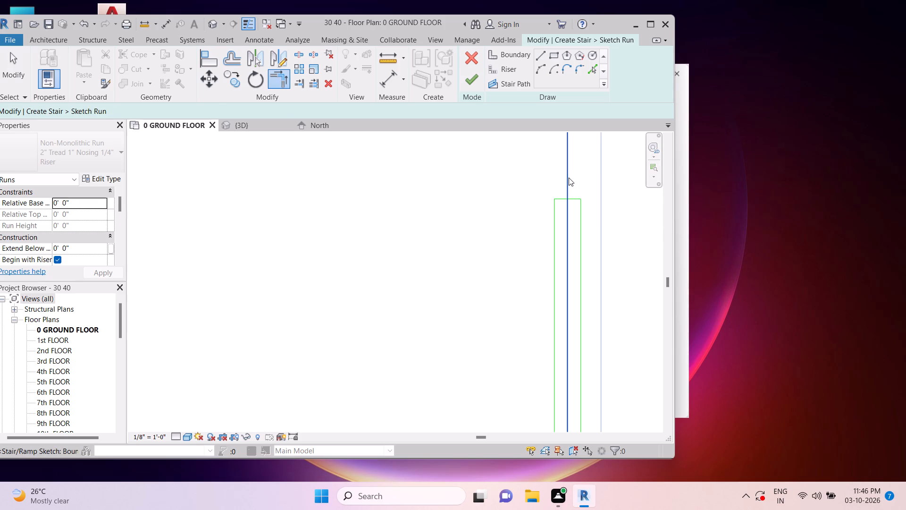
key("Delete")
scroll(573, 187, "down", 11)
key("Escape")
key("Escape")
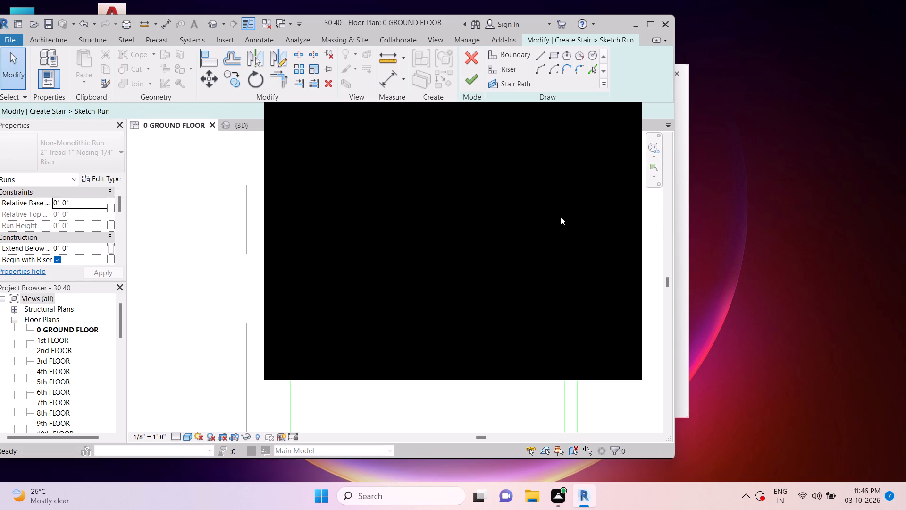
Dismiss the Autodesk genuine notification card covering the floor plan.
key("Escape")
key("Escape")
key("Escape")
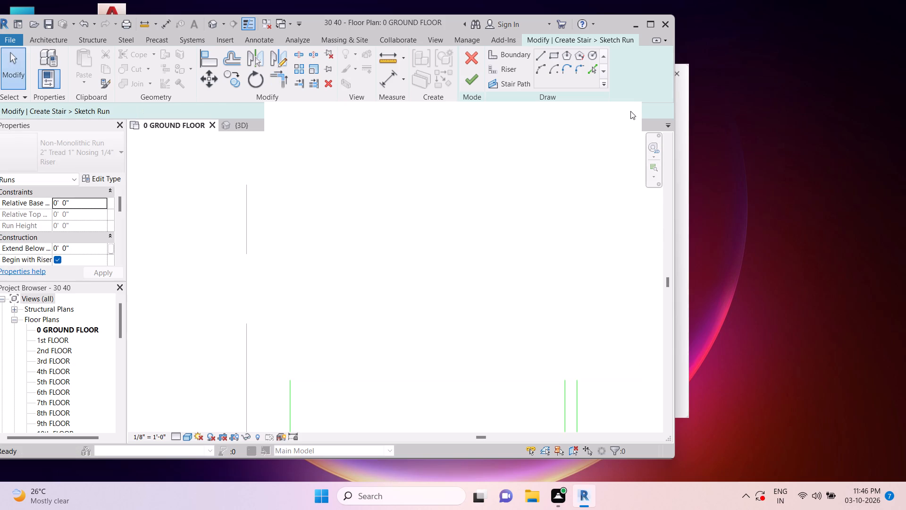
left_click(631, 112)
key("Escape")
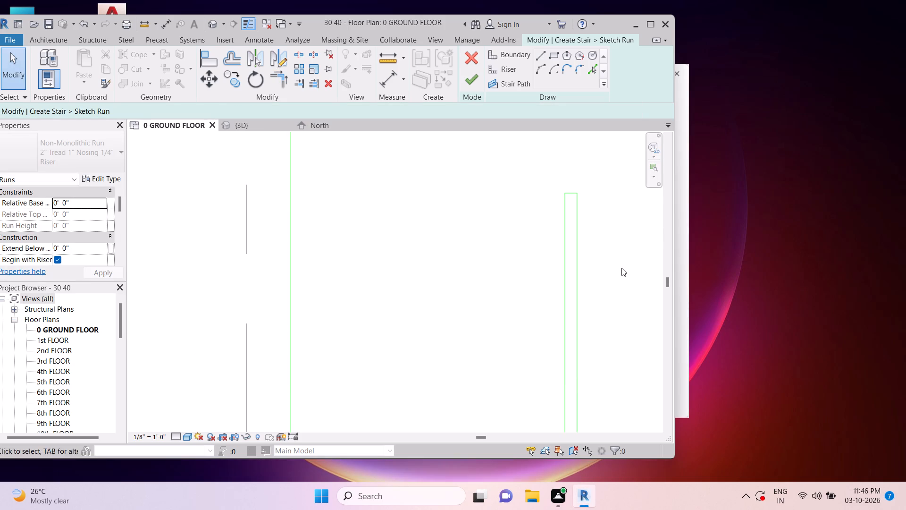
Draw a boundary line about 1'-10" long across the narrow strip, along the grid line where the outer boundaries end.
scroll(597, 252, "down", 9)
key("Escape")
key("Escape")
scroll(597, 252, "down", 6)
key("Escape")
key("Escape")
scroll(594, 307, "up", 3)
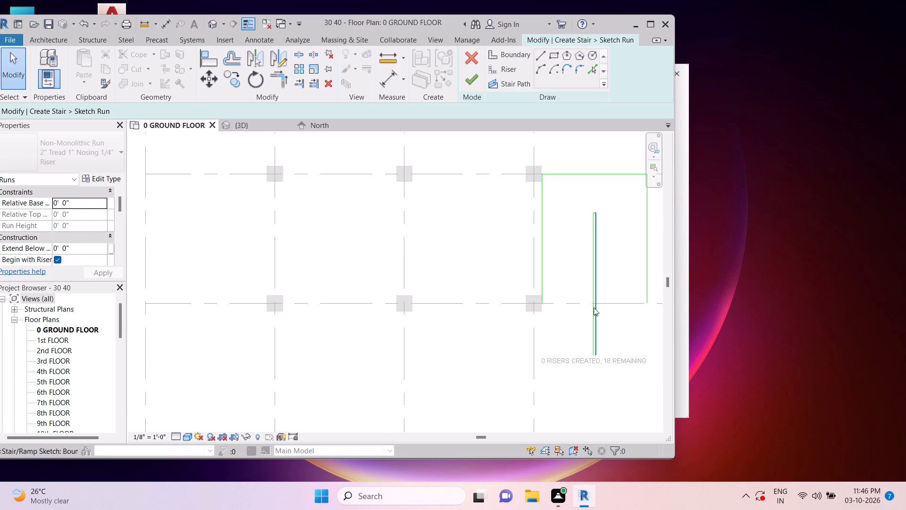
key("Escape")
key("Escape")
key("Escape")
scroll(594, 309, "up", 8)
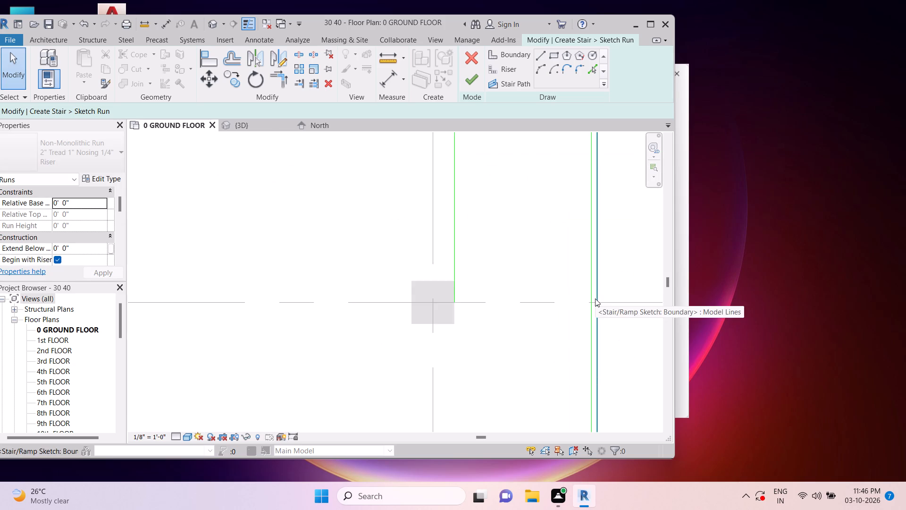
key("Escape")
key("Escape")
key("Escape")
key("l")
key("space")
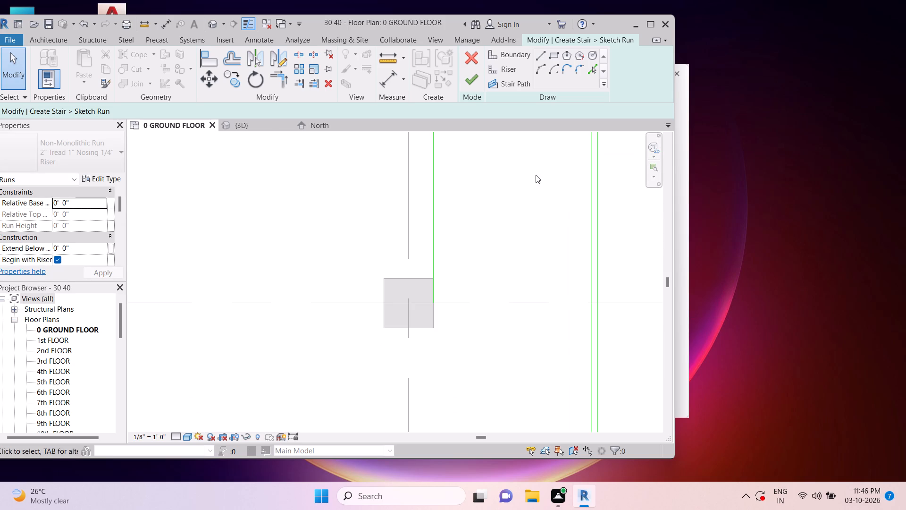
left_click(537, 54)
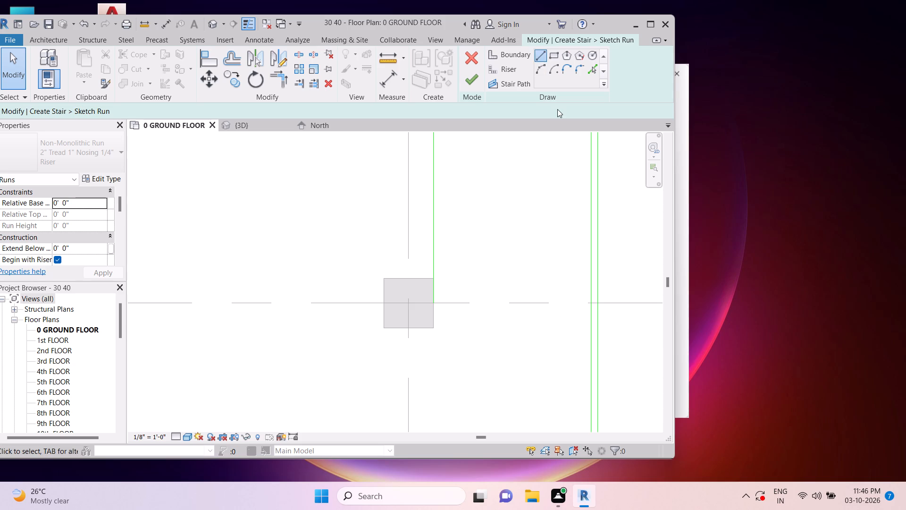
left_click(554, 305)
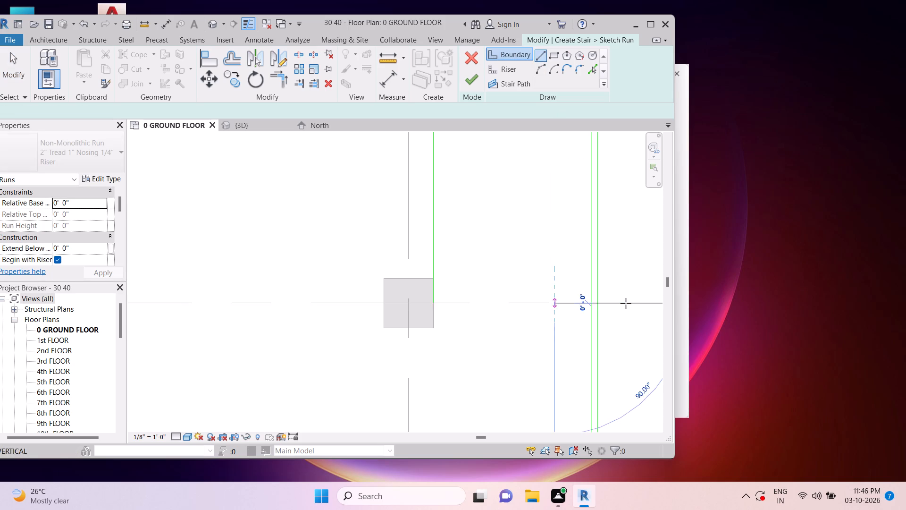
left_click(626, 303)
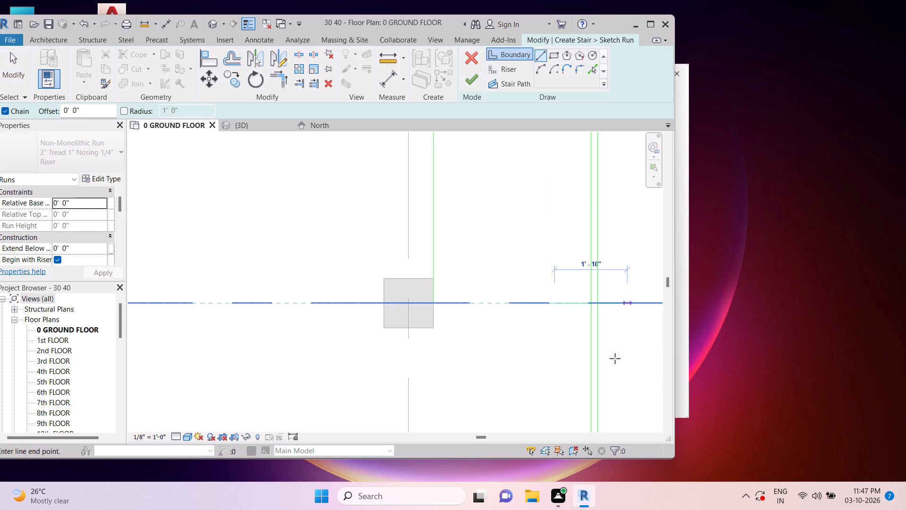
key("Escape")
key("Escape")
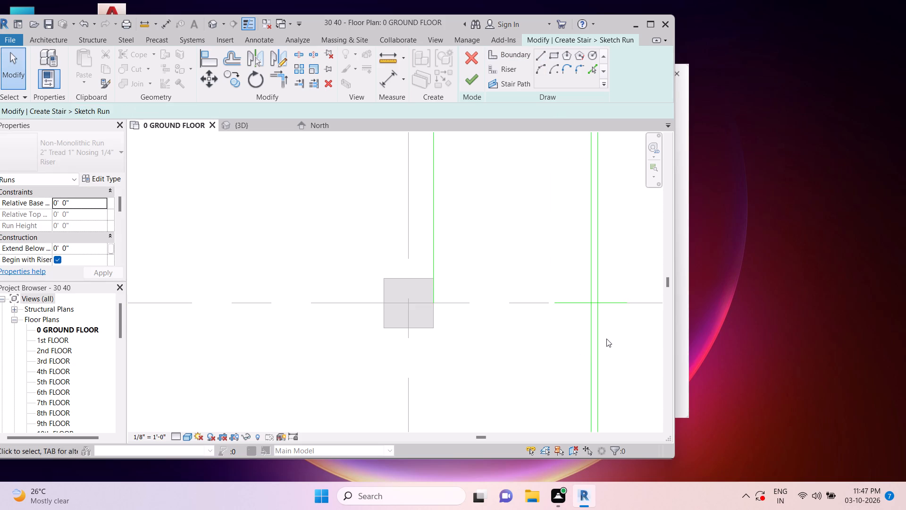
Trim the strip's two long lines to the short cross line on the grid.
key("Escape")
key("Escape")
key("t")
key("r")
left_click(590, 288)
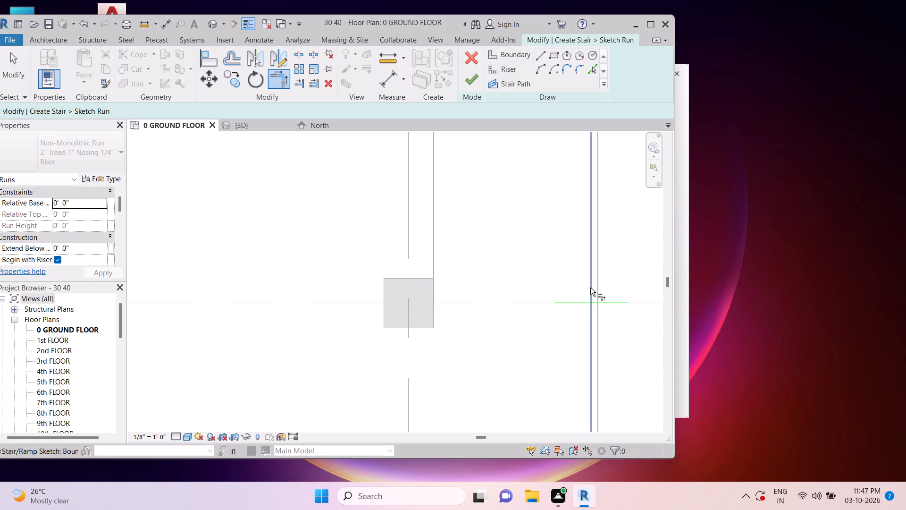
left_click(581, 302)
left_click(598, 288)
left_click(607, 302)
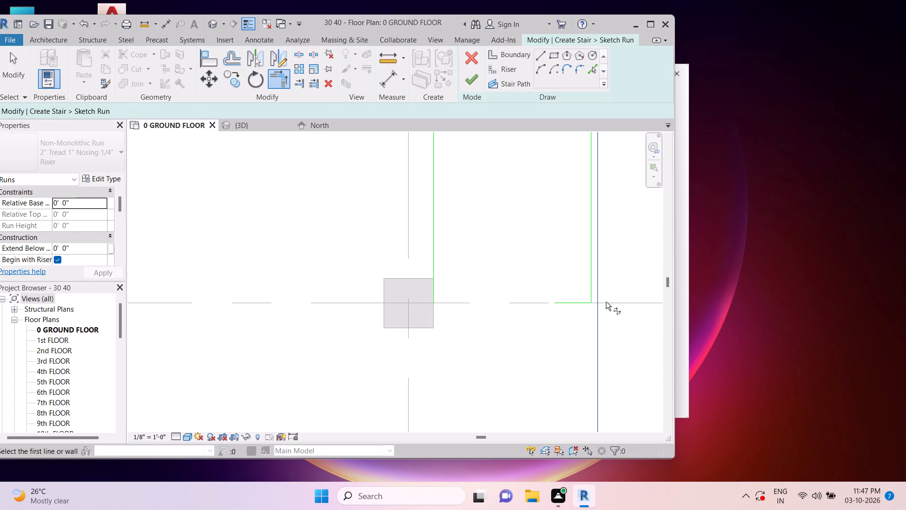
key("Escape")
scroll(598, 302, "up", 8)
key("Escape")
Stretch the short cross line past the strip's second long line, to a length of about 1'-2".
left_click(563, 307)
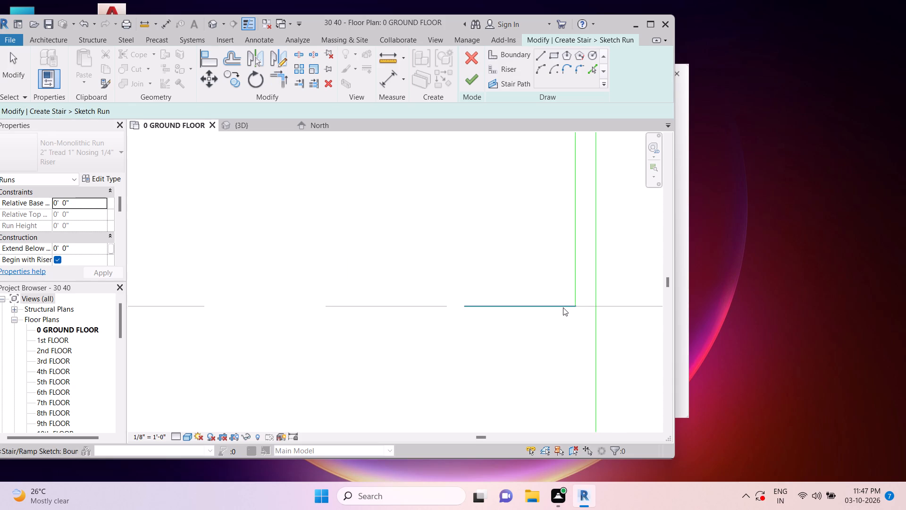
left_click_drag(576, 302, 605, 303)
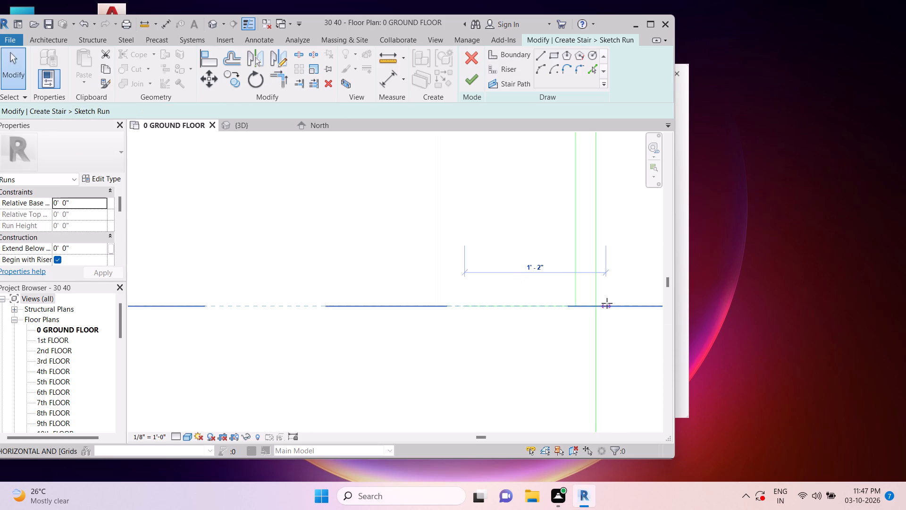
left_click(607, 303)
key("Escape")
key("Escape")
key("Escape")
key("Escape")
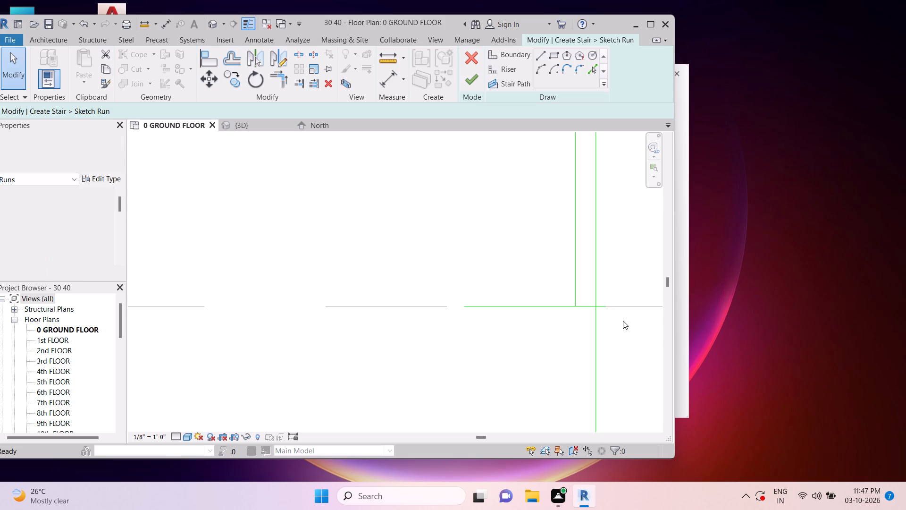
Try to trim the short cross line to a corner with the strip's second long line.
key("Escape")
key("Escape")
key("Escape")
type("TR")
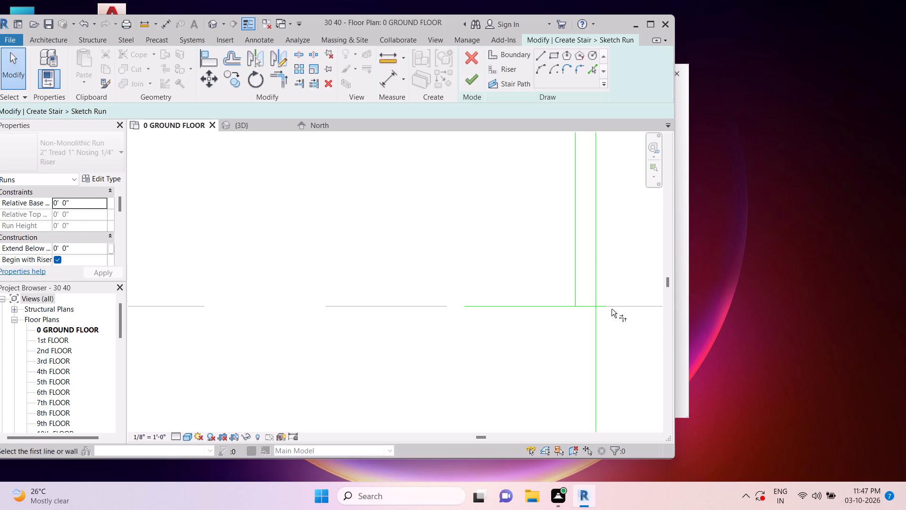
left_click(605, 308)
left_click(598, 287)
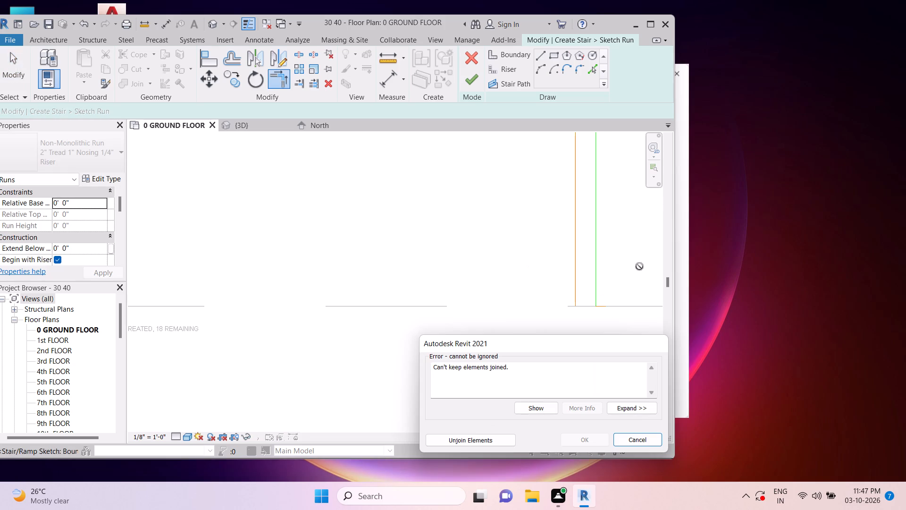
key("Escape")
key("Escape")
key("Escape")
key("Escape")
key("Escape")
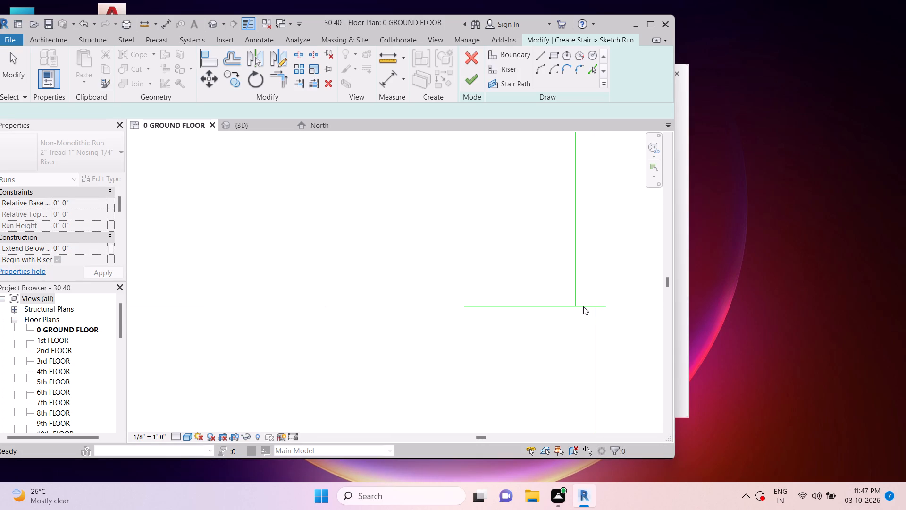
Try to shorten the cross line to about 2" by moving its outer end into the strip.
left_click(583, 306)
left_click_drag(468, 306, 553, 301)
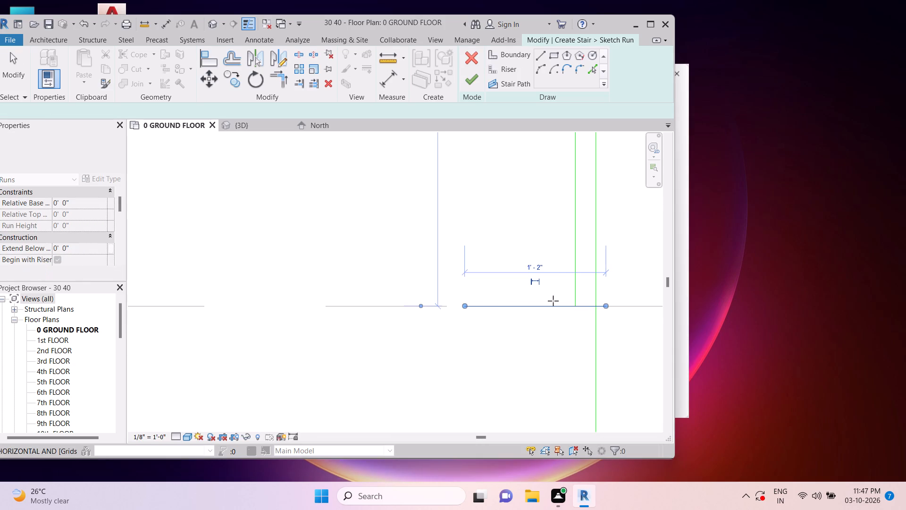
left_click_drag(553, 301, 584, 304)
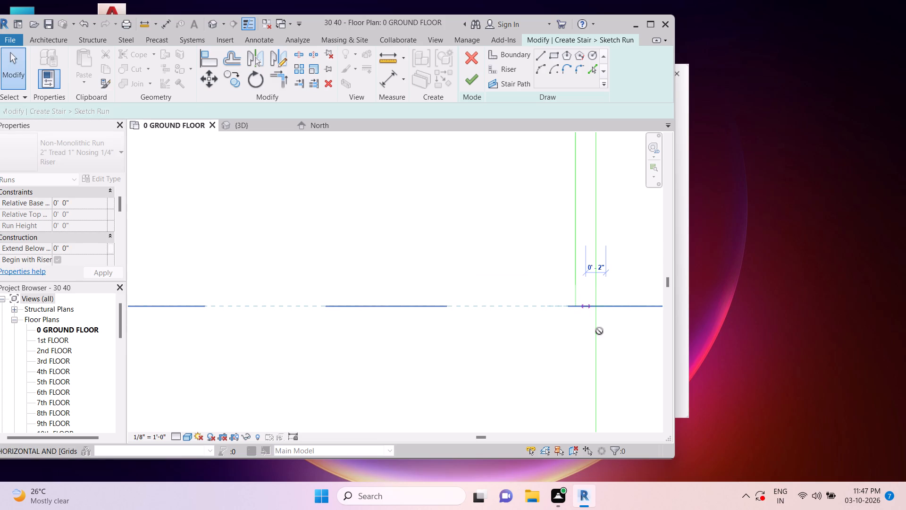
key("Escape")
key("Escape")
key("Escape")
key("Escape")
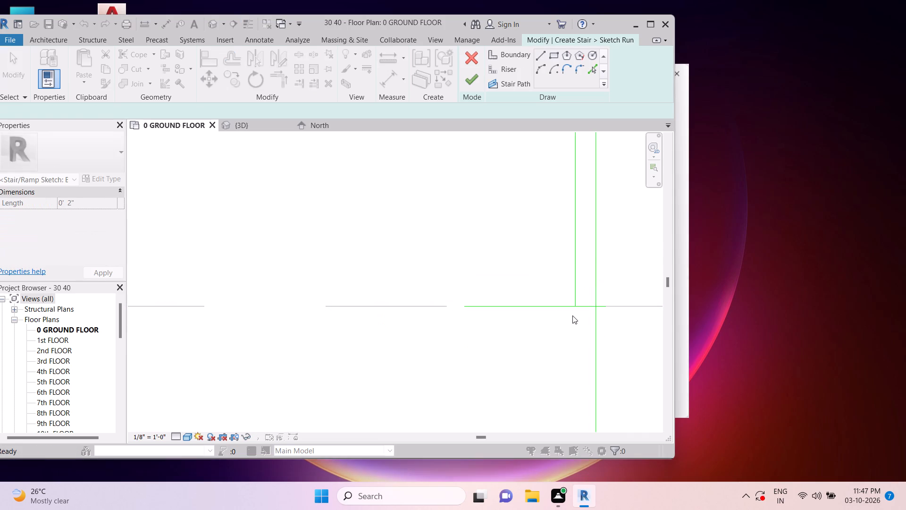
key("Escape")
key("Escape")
Delete the short cross line at the strip's open end.
left_click(554, 307)
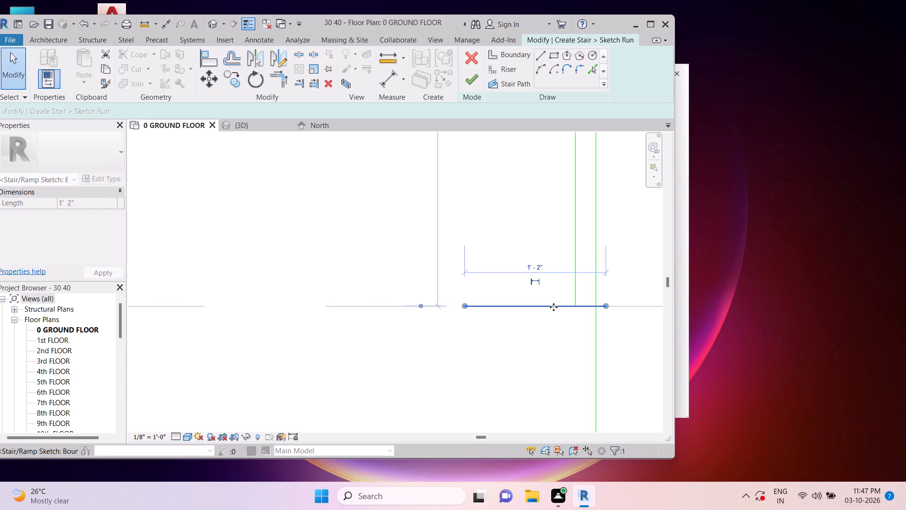
key("Delete")
key("Escape")
key("Escape")
Draw a riser line about 3'-11 3/4" long from the strip's closed-end corner straight across to the outer wall-side boundary.
scroll(571, 241, "down", 4)
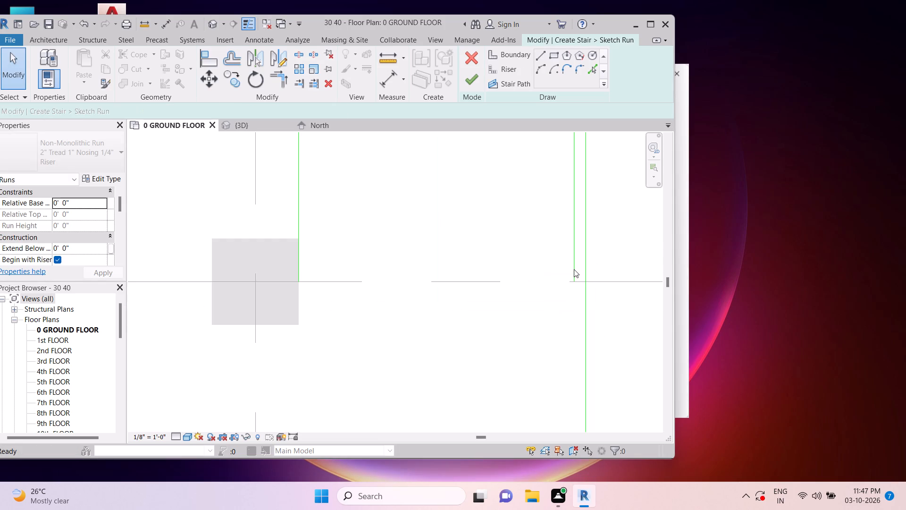
scroll(574, 269, "down", 11)
middle_click_drag(585, 212, 570, 273)
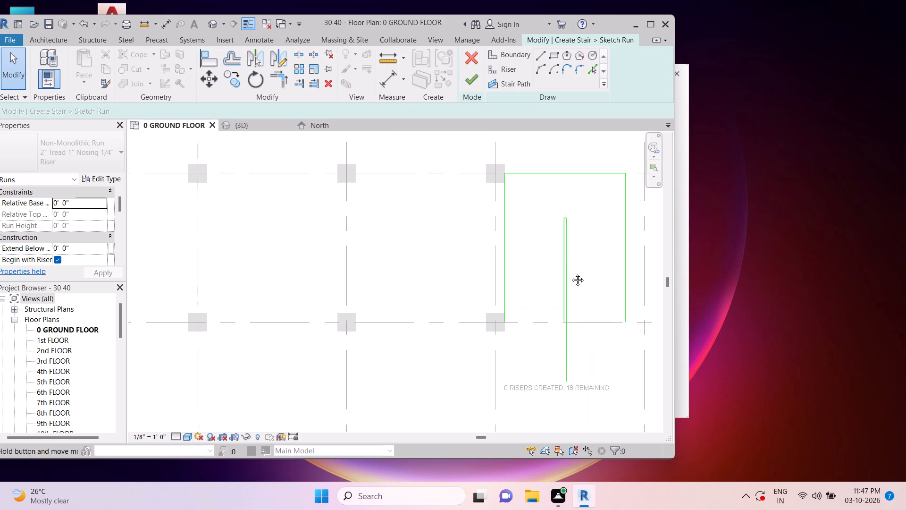
middle_click_drag(570, 273, 570, 274)
key("Escape")
key("Escape")
left_click(508, 71)
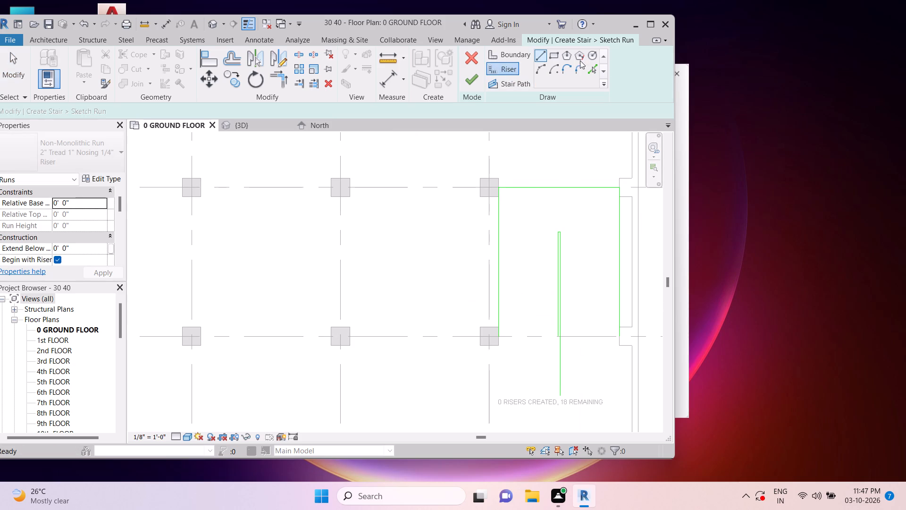
left_click(543, 55)
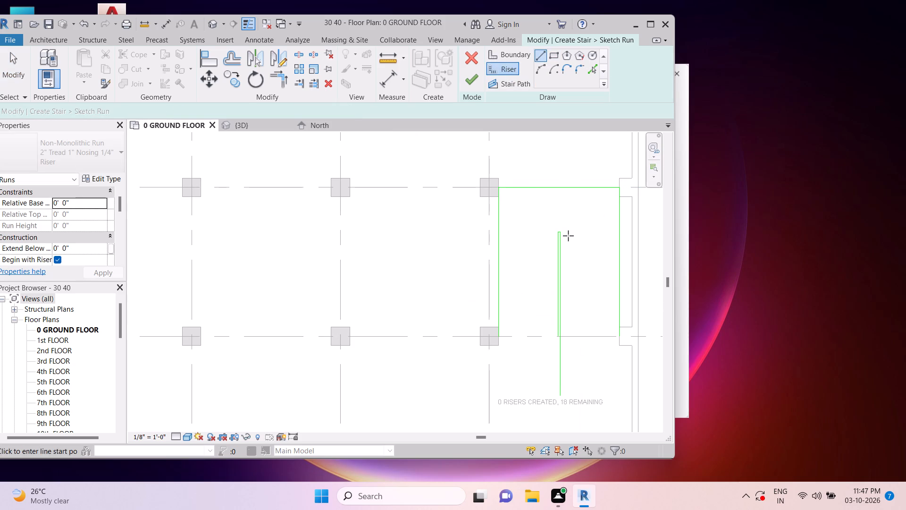
scroll(567, 236, "up", 9)
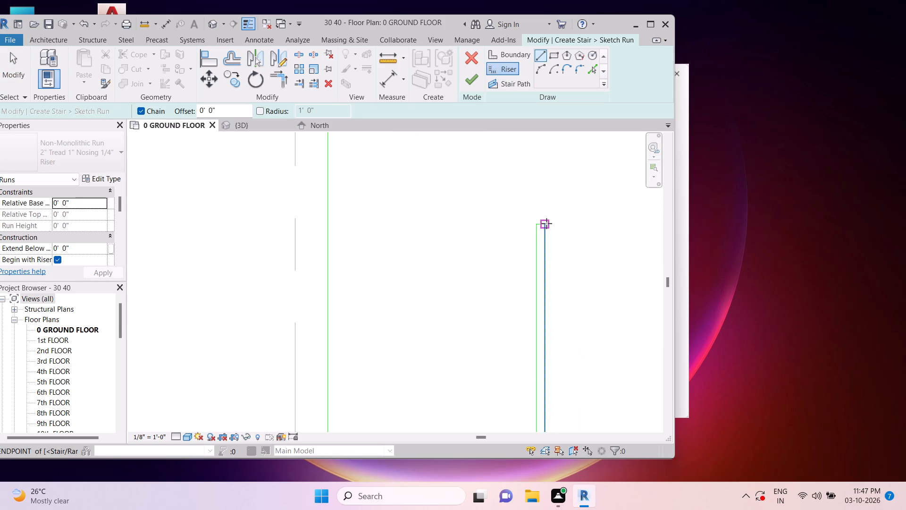
left_click(546, 222)
scroll(546, 222, "down", 6)
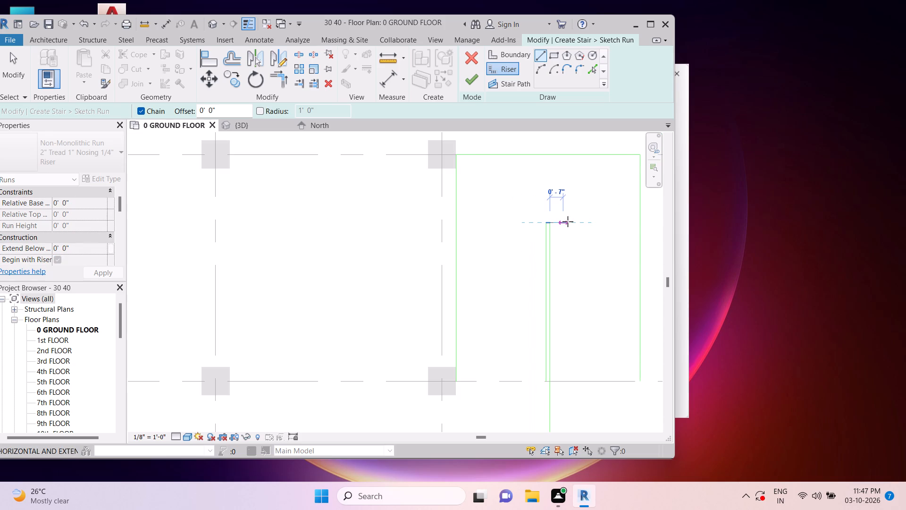
left_click(637, 221)
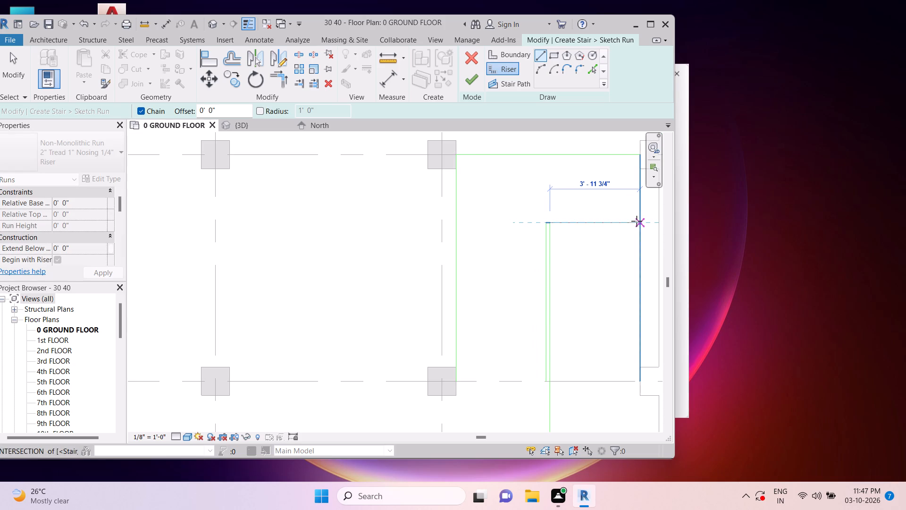
key("Escape")
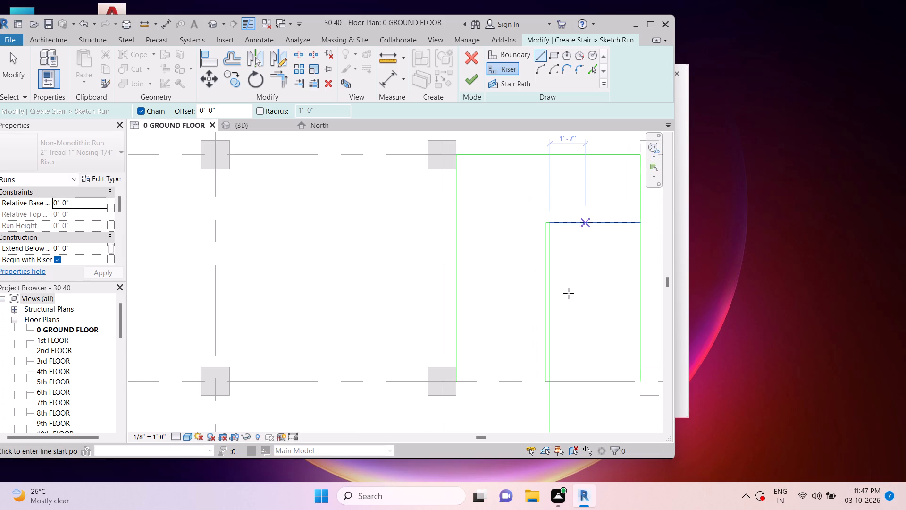
key("Escape")
key("Escape")
key("Escape")
key("Escape")
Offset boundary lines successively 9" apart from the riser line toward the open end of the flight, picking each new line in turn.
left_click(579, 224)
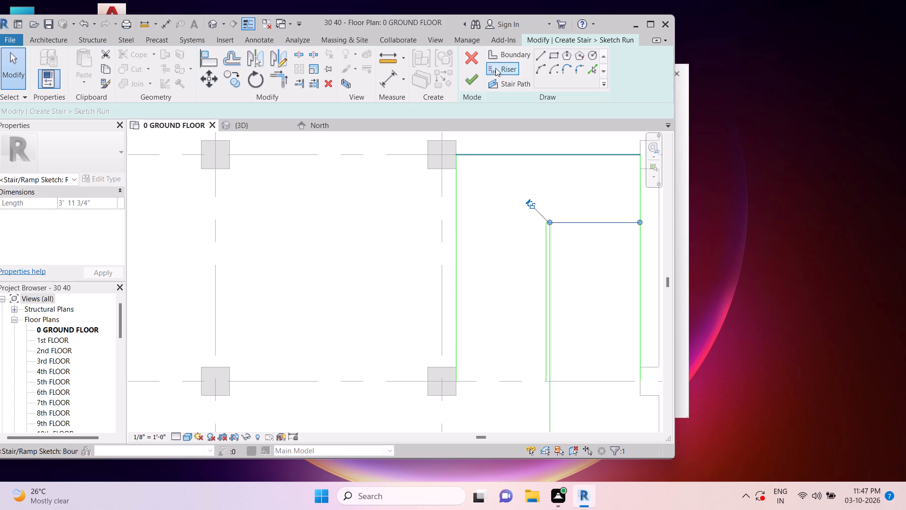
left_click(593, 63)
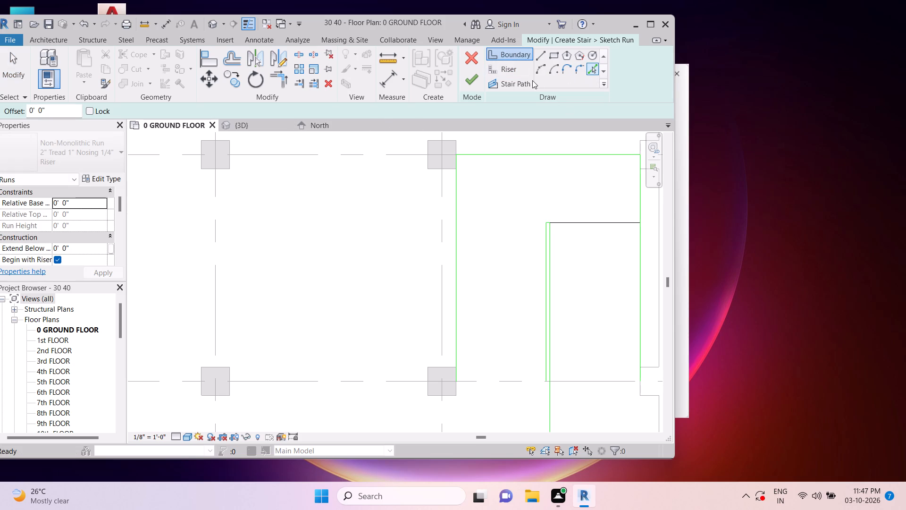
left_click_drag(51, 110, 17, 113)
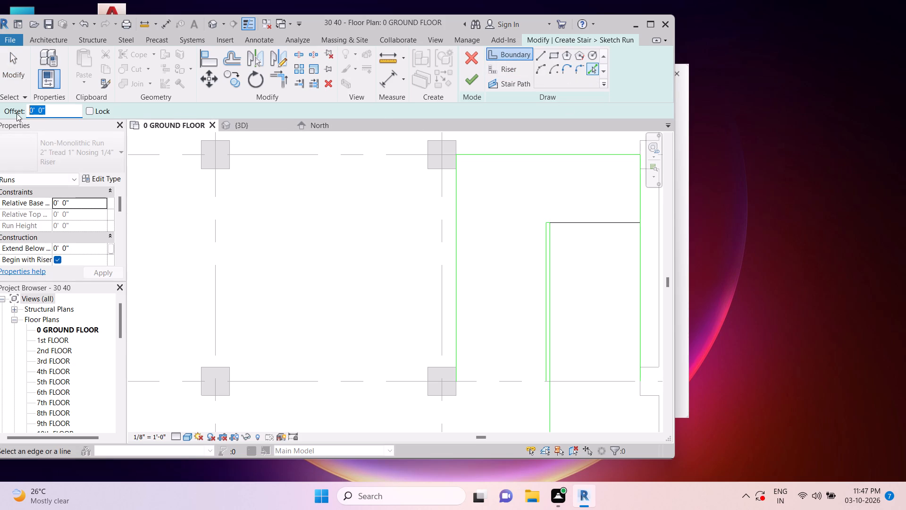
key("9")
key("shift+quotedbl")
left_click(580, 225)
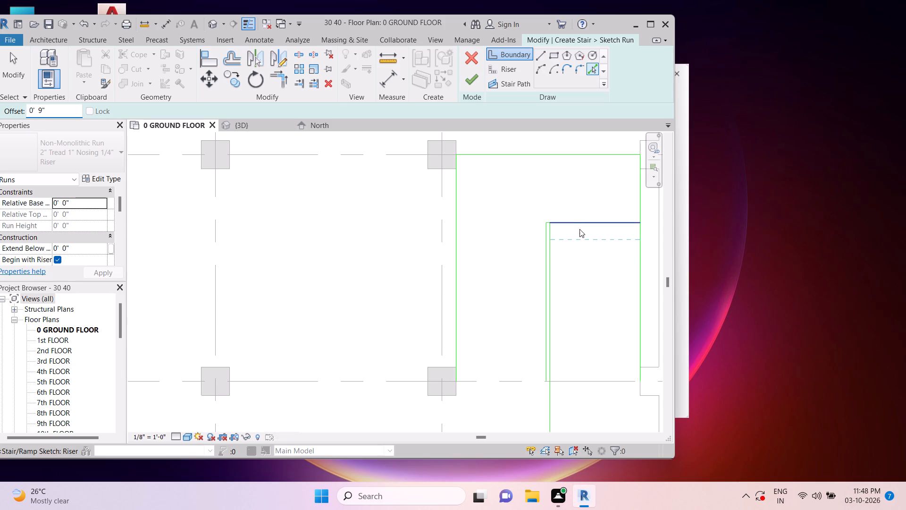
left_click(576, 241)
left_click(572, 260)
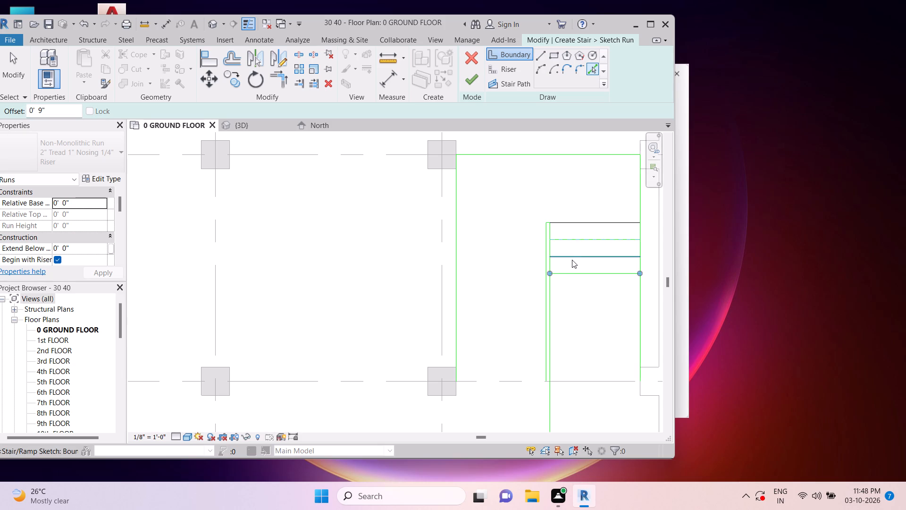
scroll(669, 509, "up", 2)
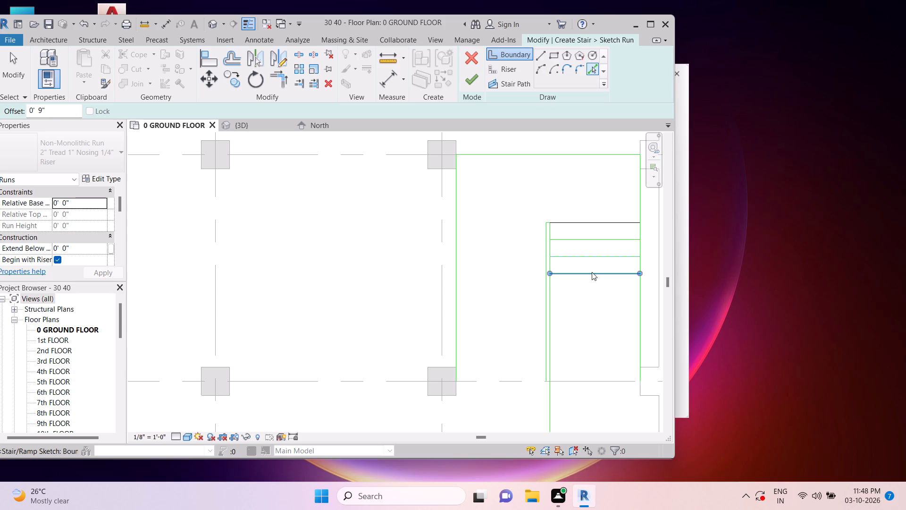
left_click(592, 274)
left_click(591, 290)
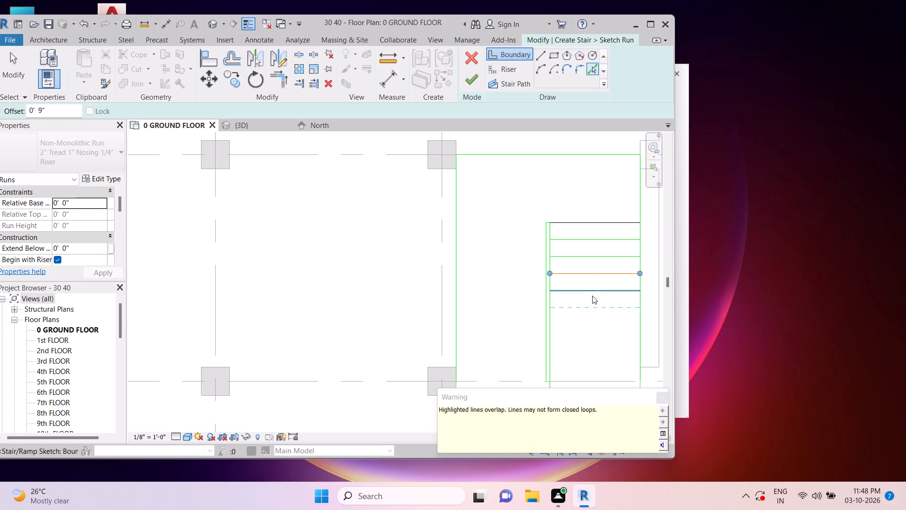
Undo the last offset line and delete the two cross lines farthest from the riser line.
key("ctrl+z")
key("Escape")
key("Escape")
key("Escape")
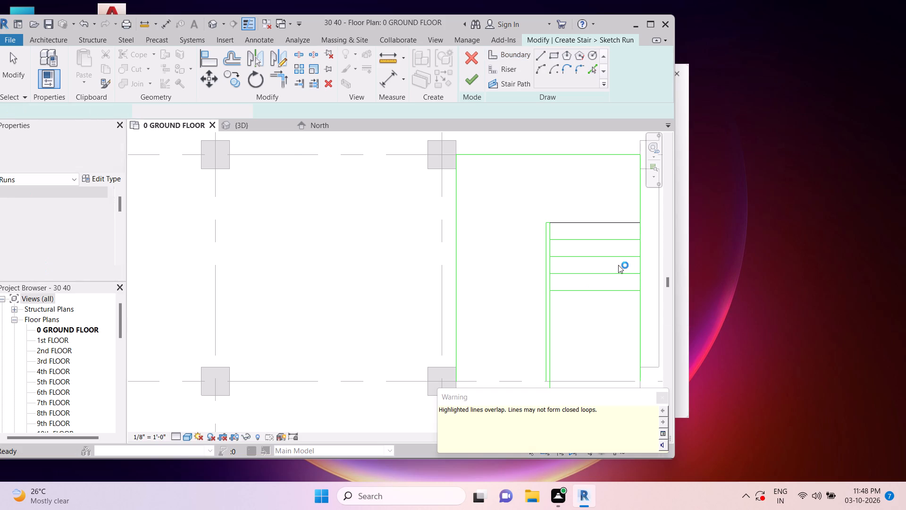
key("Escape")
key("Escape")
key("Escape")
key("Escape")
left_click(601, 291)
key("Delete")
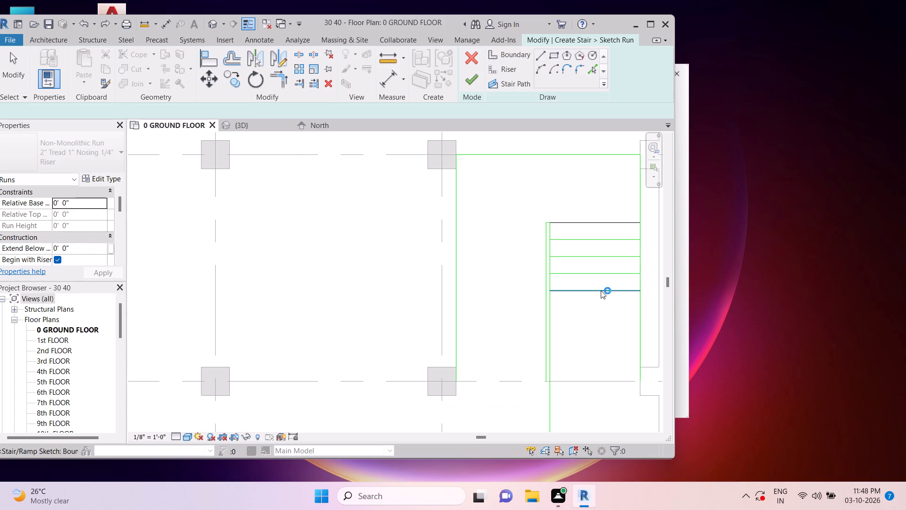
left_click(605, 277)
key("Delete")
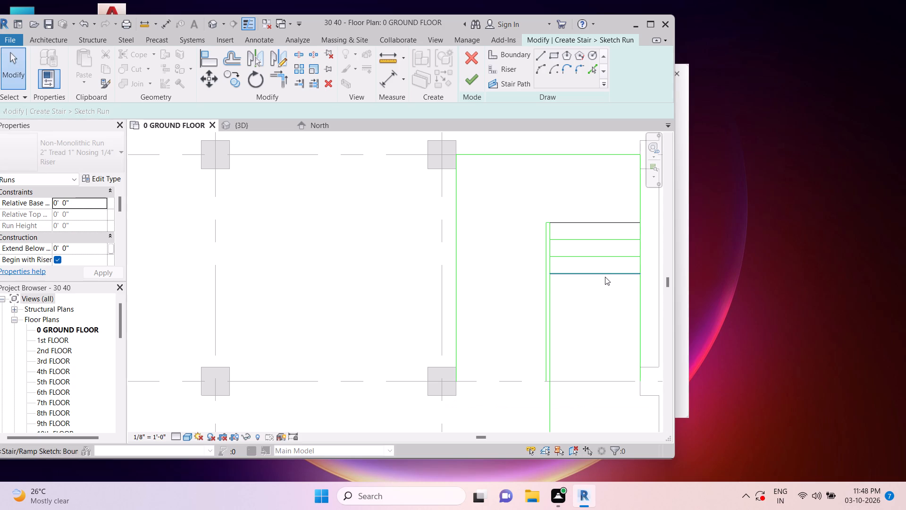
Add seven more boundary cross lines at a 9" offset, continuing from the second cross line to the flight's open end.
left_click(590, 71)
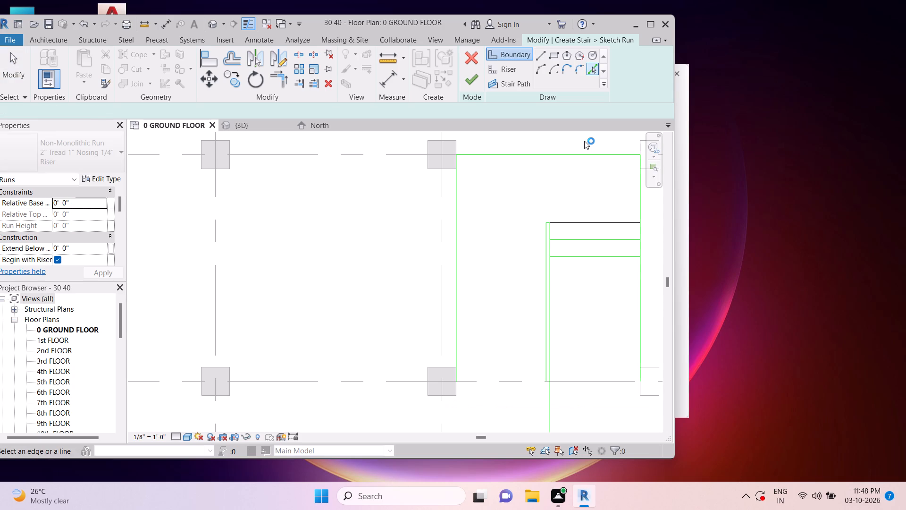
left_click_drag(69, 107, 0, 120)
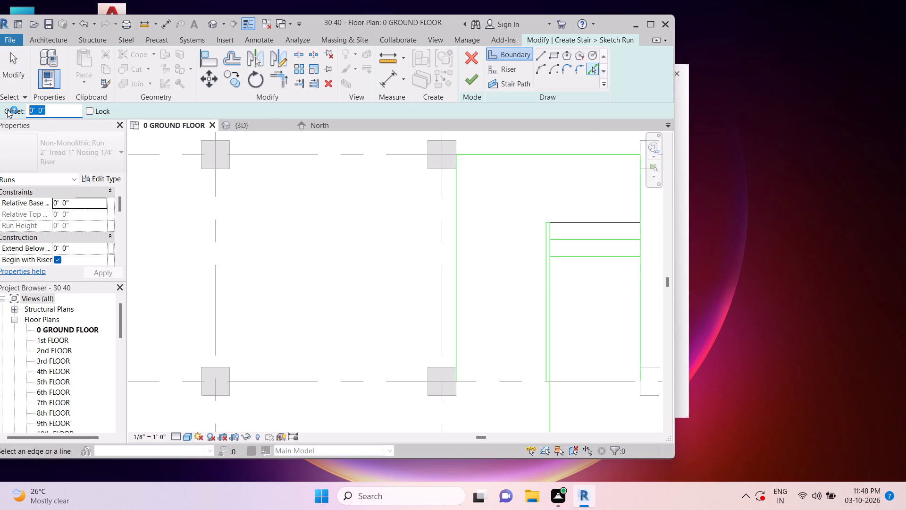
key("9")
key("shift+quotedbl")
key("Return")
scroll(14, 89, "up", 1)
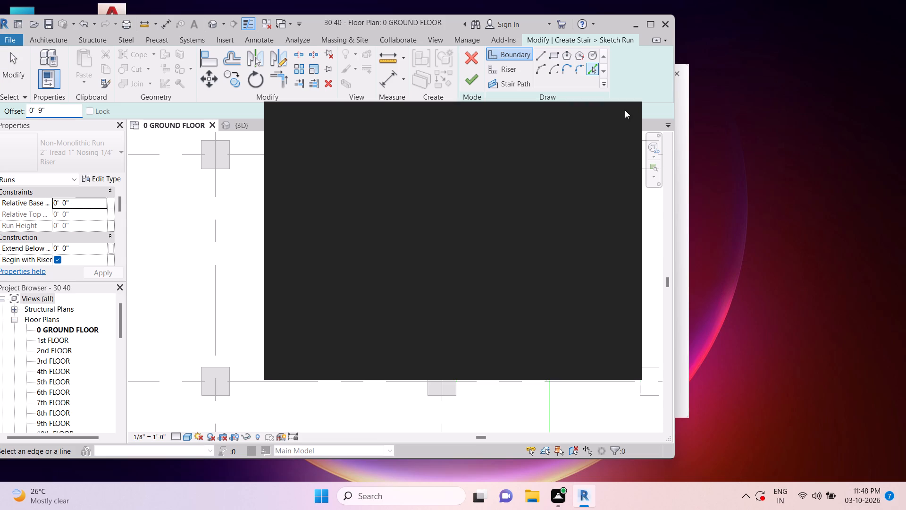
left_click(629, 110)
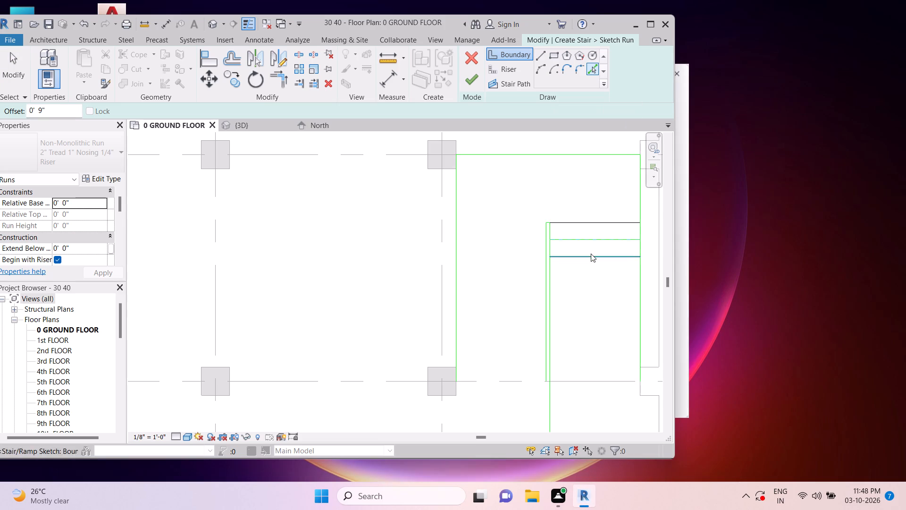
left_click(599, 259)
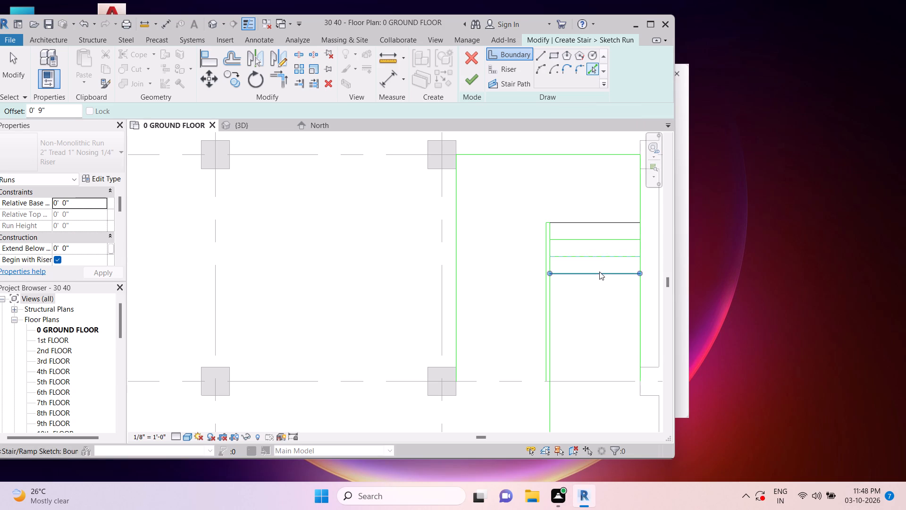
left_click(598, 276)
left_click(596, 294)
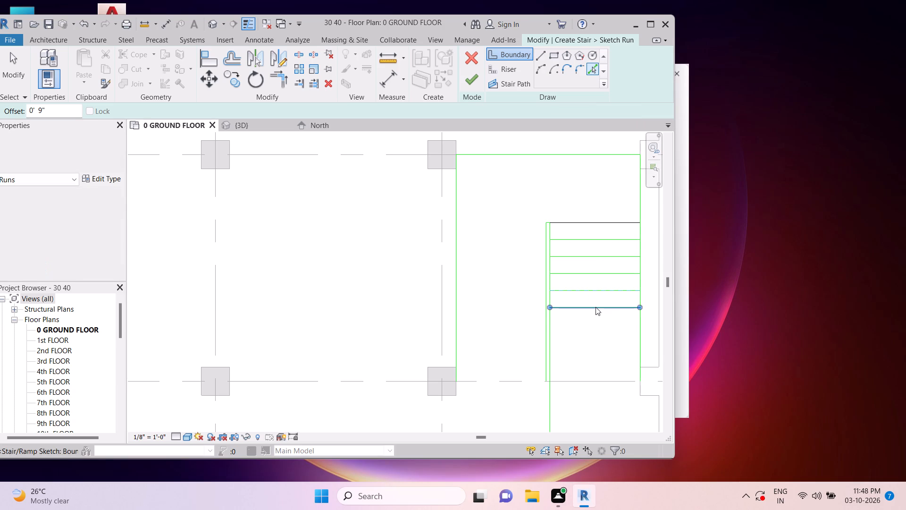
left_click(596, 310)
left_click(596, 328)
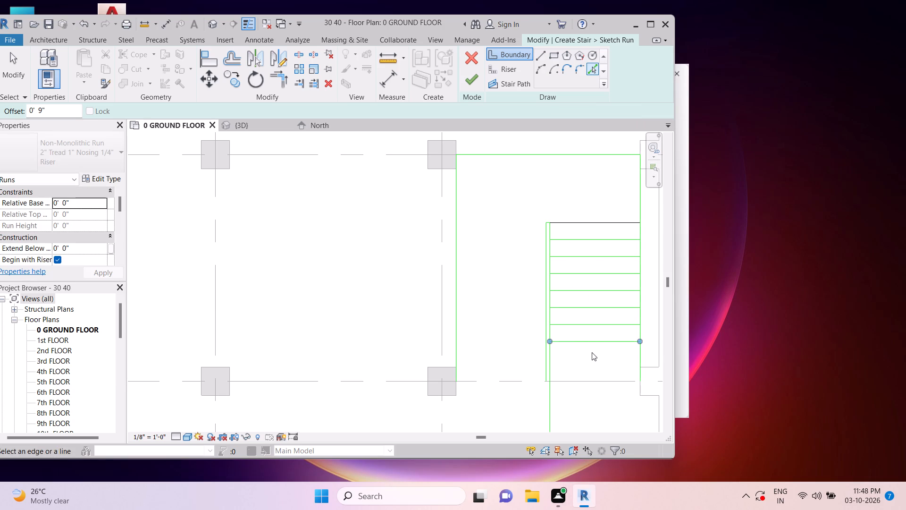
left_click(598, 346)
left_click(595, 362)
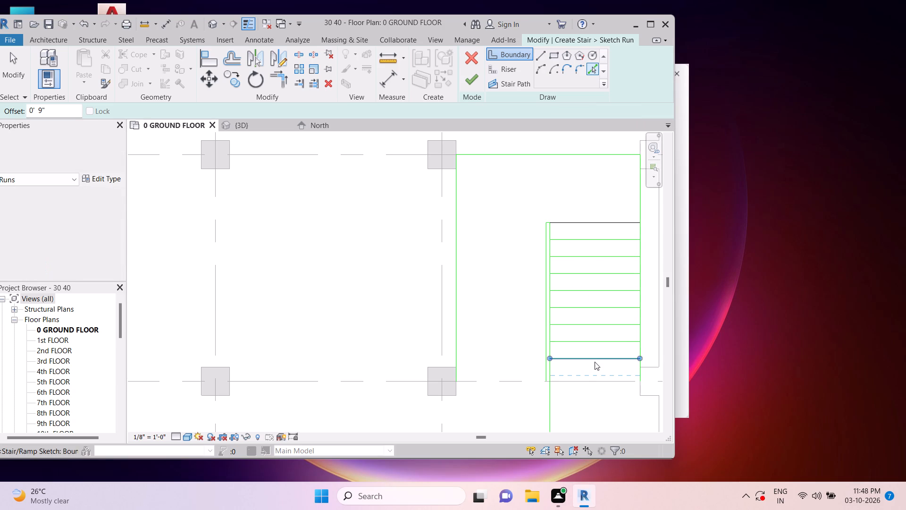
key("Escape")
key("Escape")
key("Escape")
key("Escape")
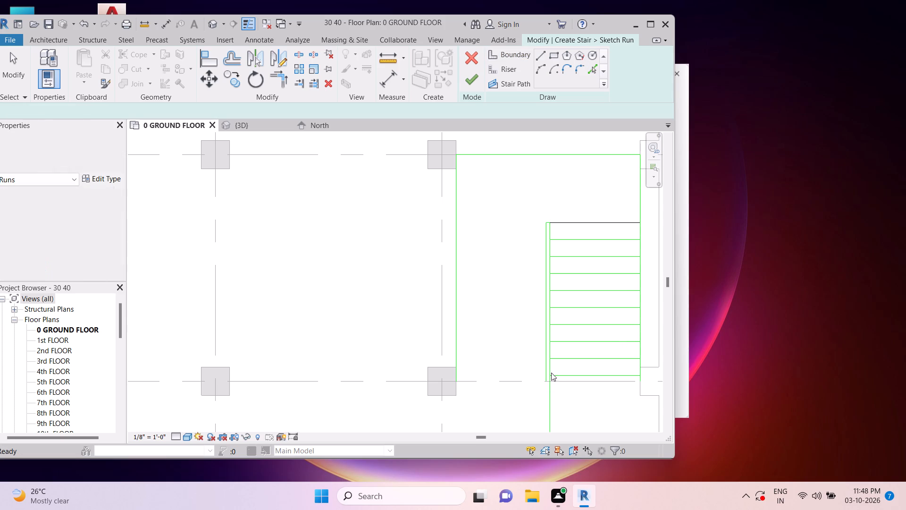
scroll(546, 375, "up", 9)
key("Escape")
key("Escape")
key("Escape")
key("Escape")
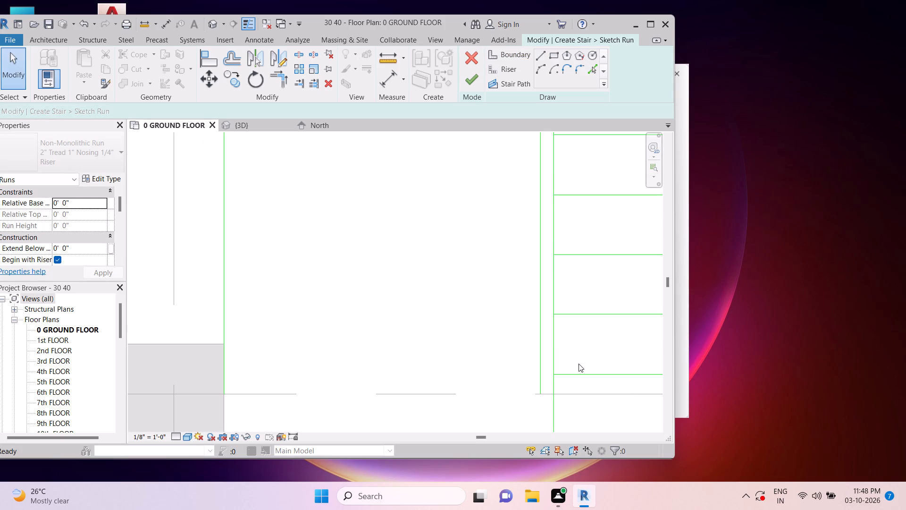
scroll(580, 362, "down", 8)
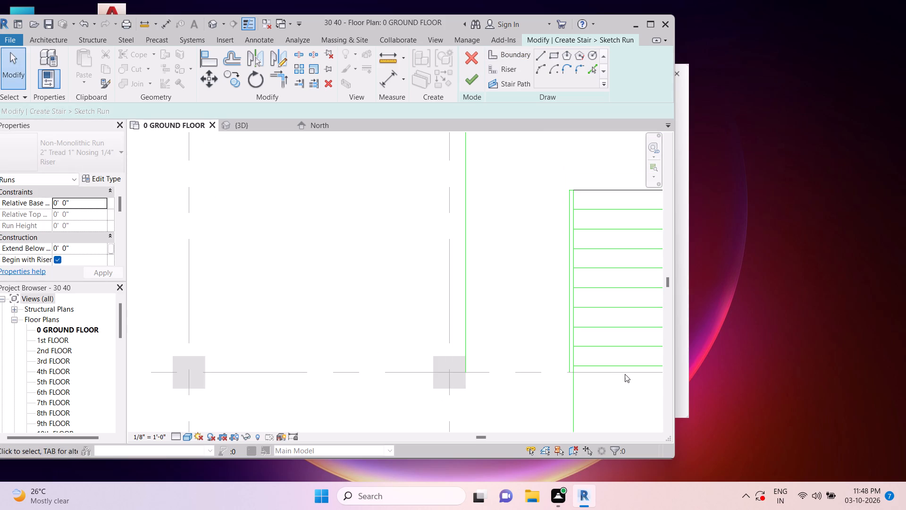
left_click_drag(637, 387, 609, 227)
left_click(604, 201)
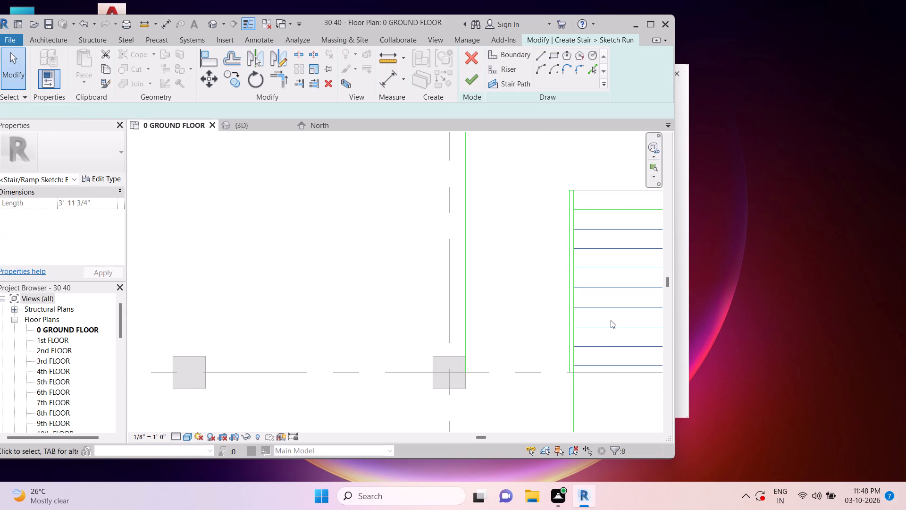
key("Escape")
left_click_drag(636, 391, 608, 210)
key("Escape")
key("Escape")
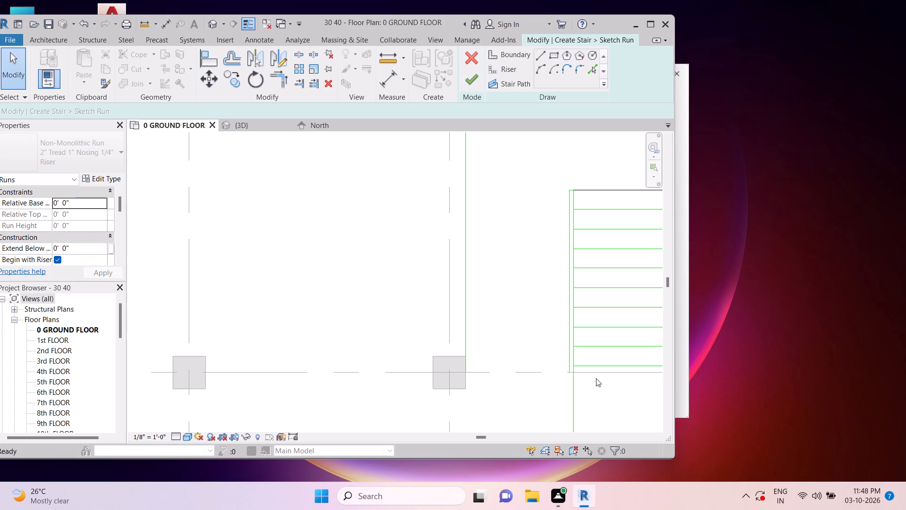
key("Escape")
Trim the strip's flight-side long line to a corner with the last cross line at the open end.
key("t")
key("r")
scroll(568, 367, "up", 3)
left_click(602, 366)
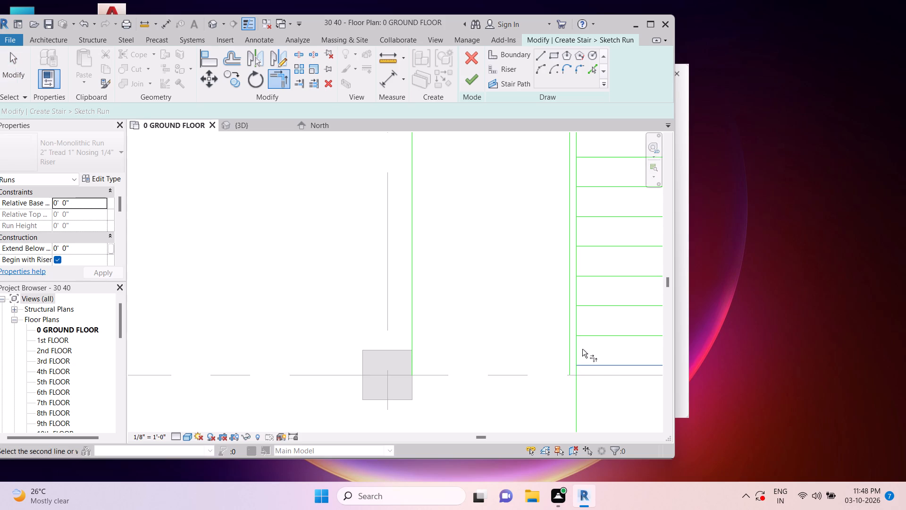
left_click(581, 348)
key("Escape")
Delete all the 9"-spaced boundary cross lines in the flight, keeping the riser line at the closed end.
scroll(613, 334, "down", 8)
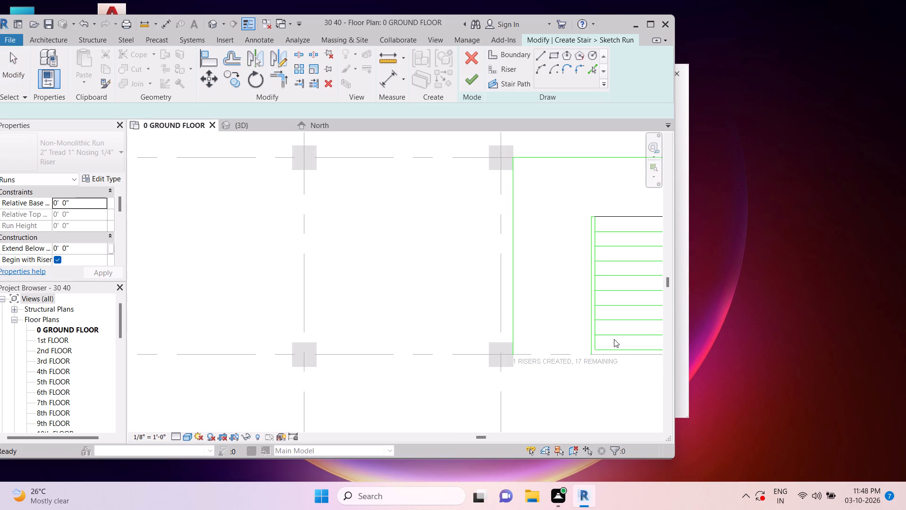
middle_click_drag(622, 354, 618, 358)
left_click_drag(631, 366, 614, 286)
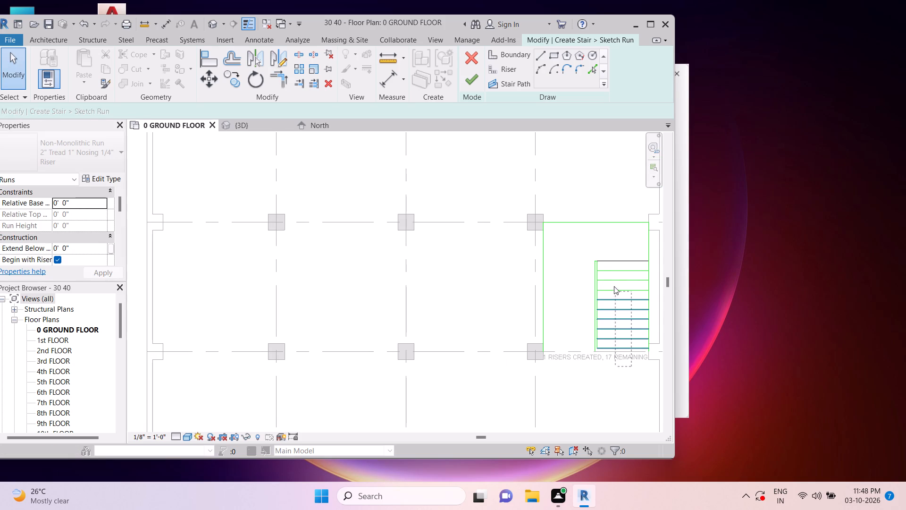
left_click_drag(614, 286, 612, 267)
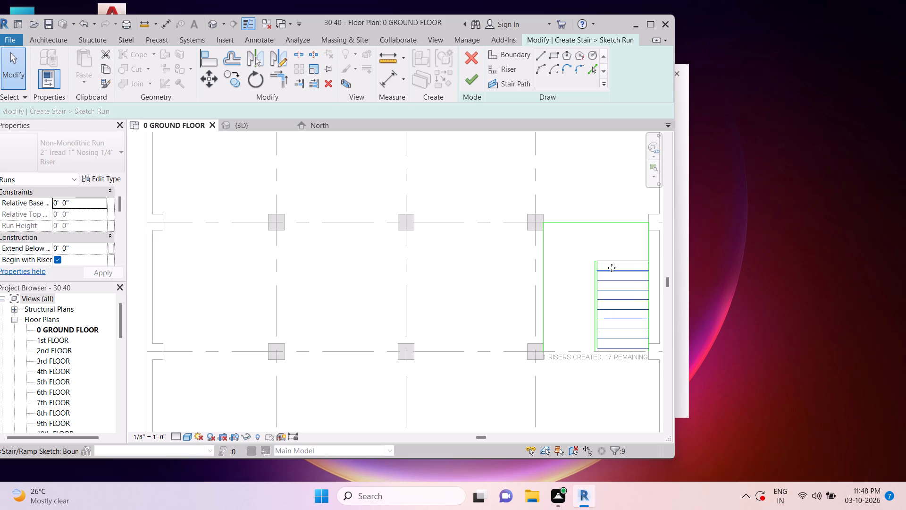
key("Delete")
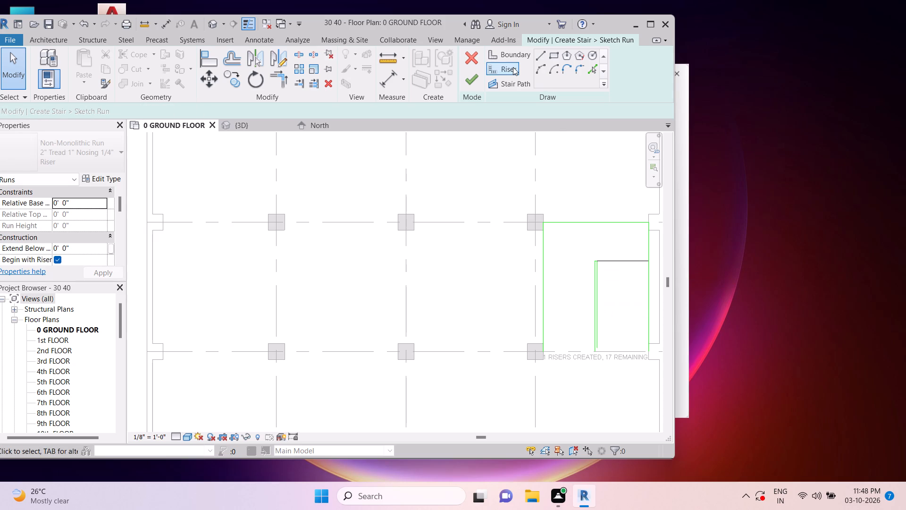
Add nine riser lines at a 9" offset, continuing from the closed-end riser to the flight's open end.
left_click(512, 67)
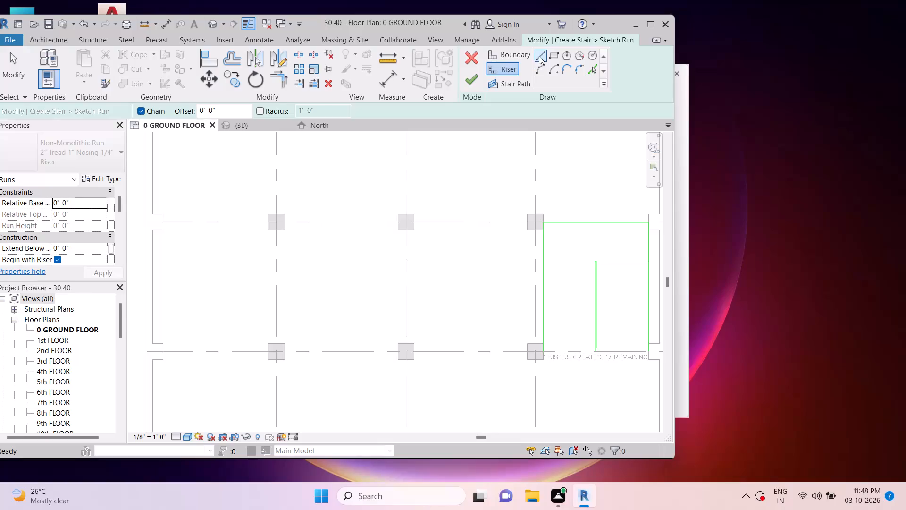
left_click(539, 56)
left_click_drag(232, 111, 226, 111)
left_click_drag(226, 111, 165, 126)
type("9'")
key("Return")
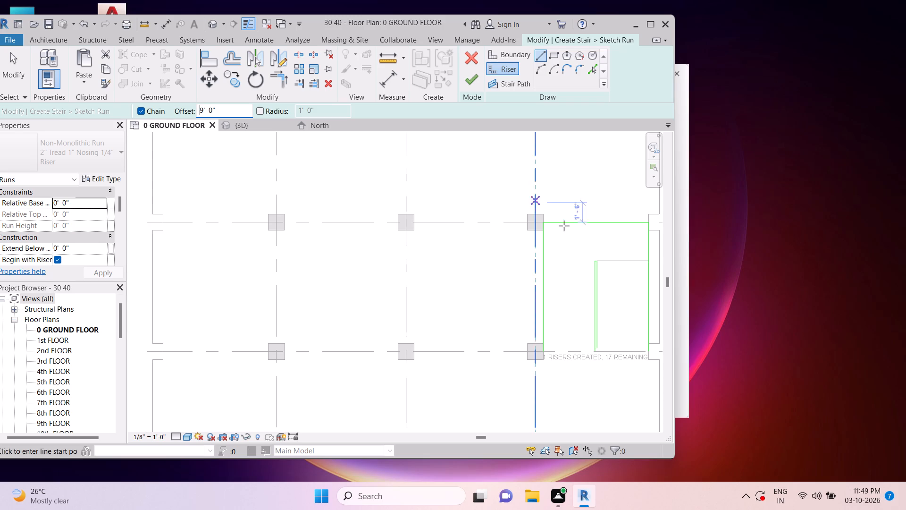
middle_click_drag(595, 281, 463, 260)
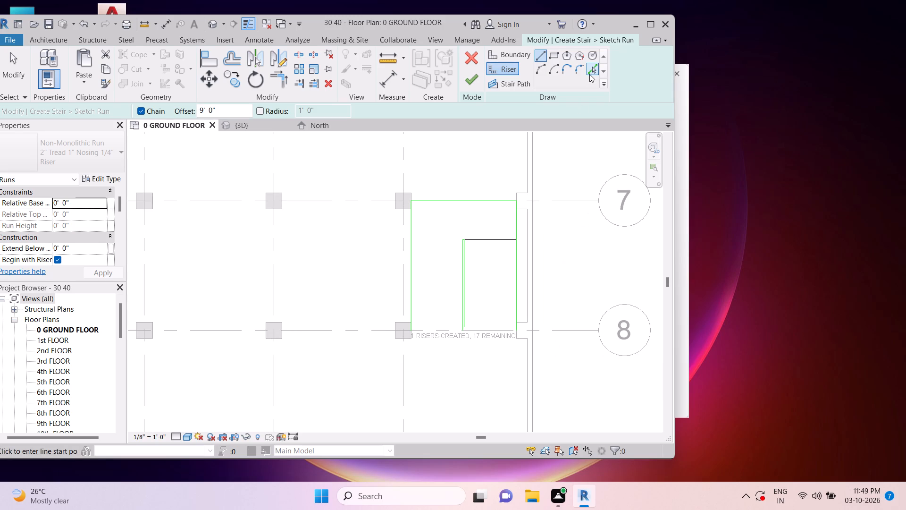
left_click(589, 73)
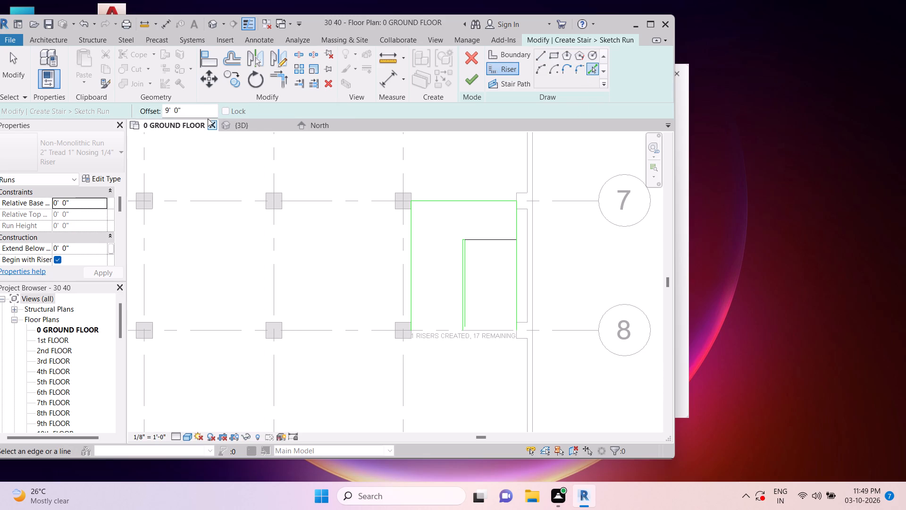
left_click_drag(203, 109, 154, 112)
key("9")
key("apostrophe")
key("Return")
left_click_drag(195, 109, 158, 117)
key("9")
key("shift+quotedbl")
key("Return")
scroll(157, 117, "up", 2)
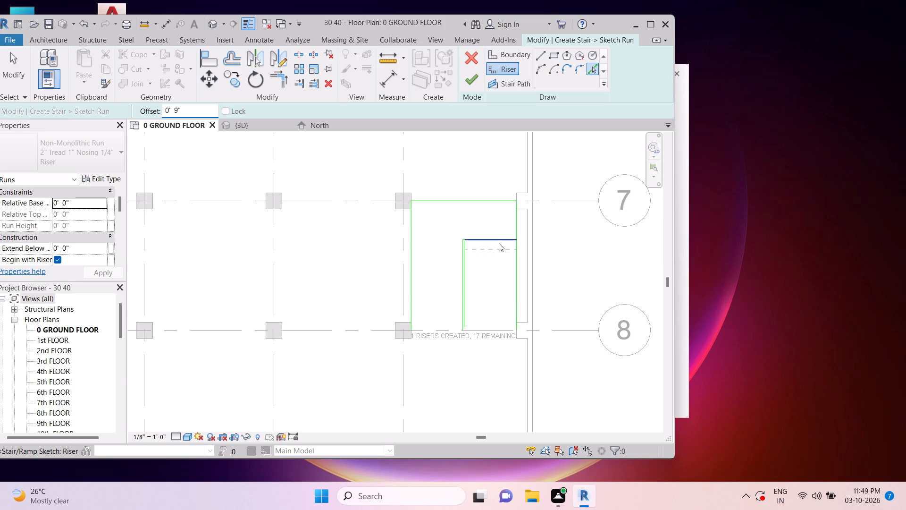
left_click(498, 243)
left_click(495, 253)
scroll(495, 264, "up", 5)
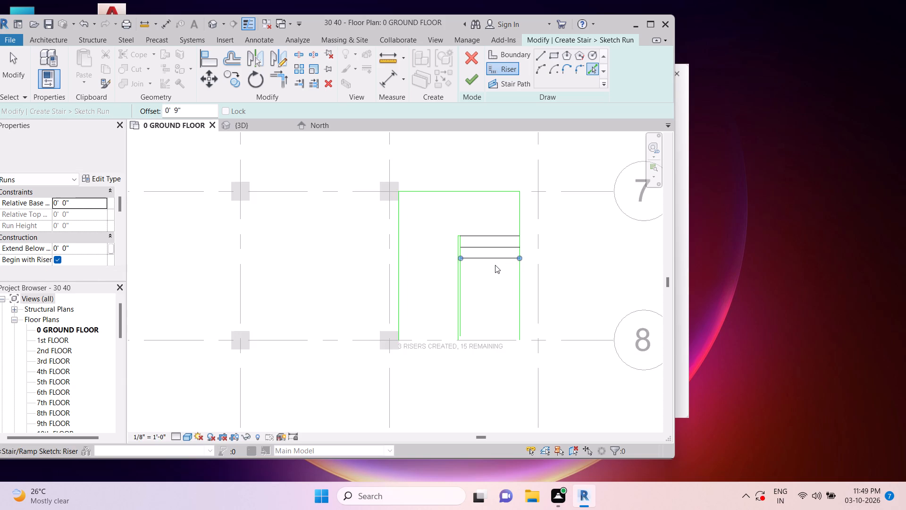
left_click(495, 256)
left_click(491, 274)
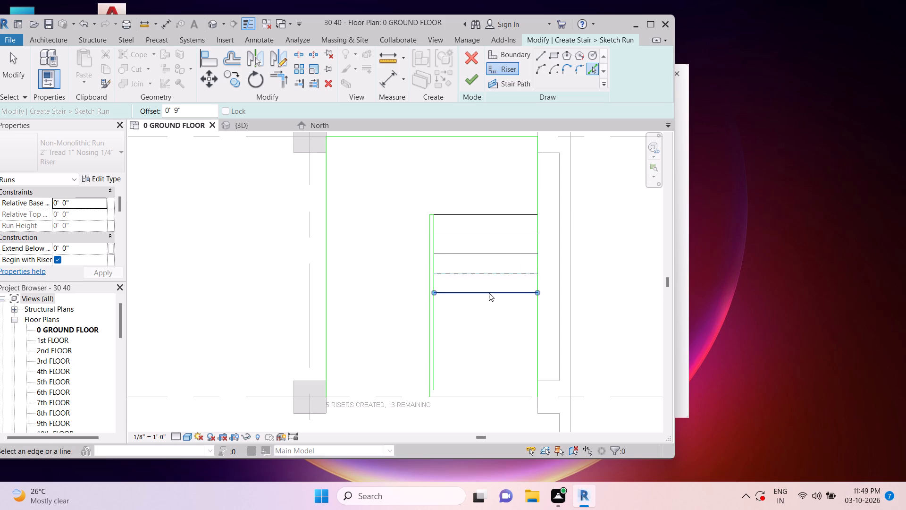
left_click(489, 294)
left_click(489, 316)
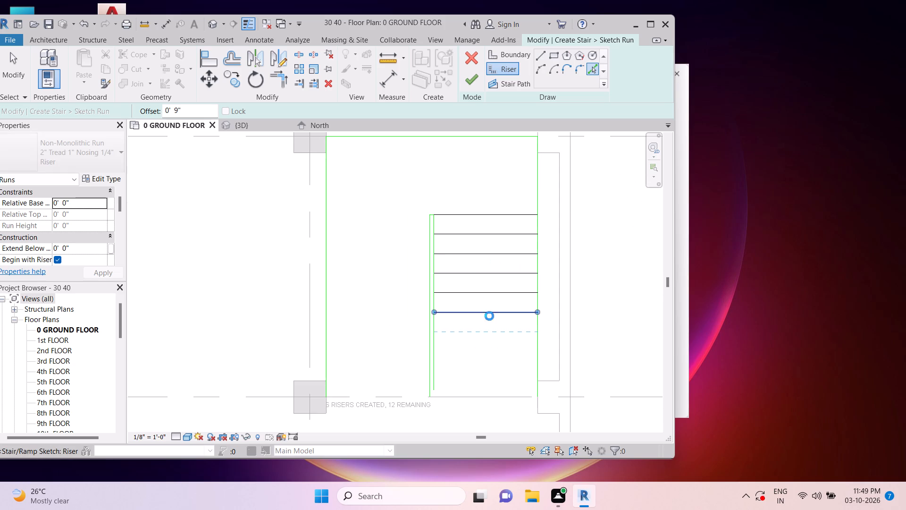
left_click(485, 333)
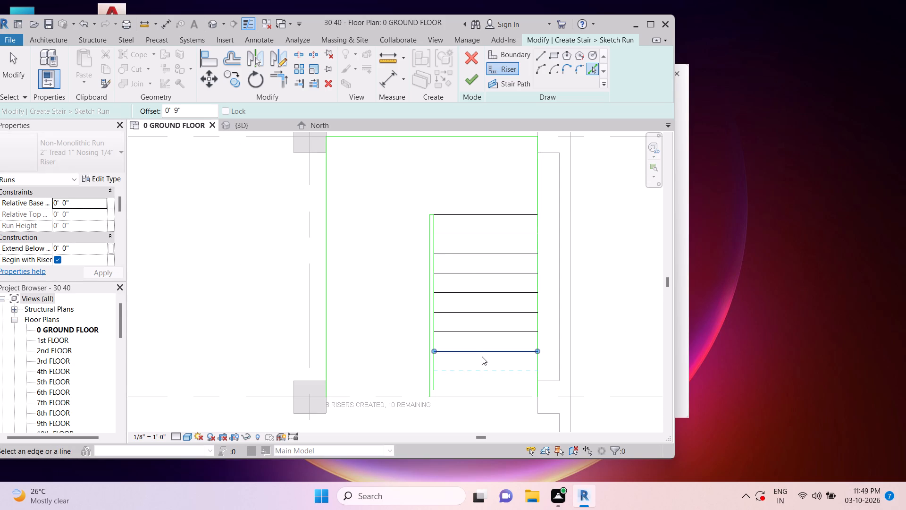
left_click(483, 354)
left_click(478, 372)
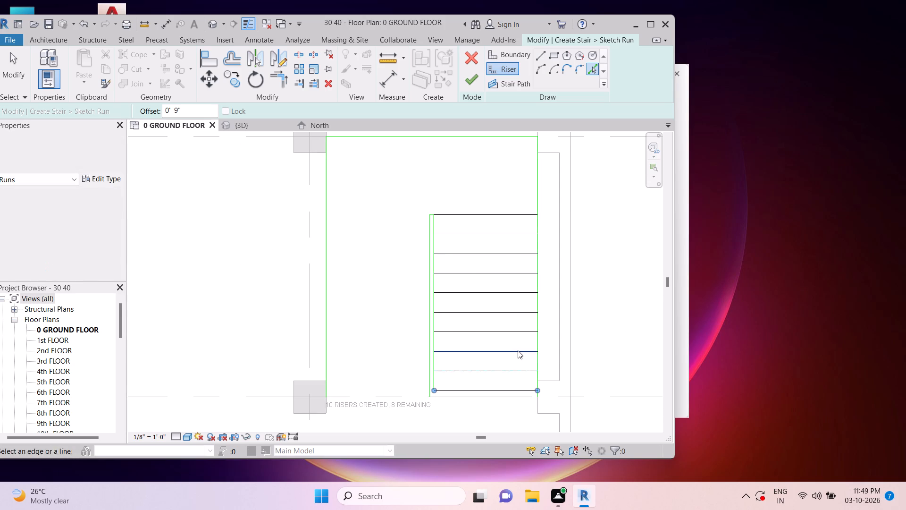
scroll(518, 350, "down", 2)
key("Escape")
key("Escape")
key("Escape")
key("Escape")
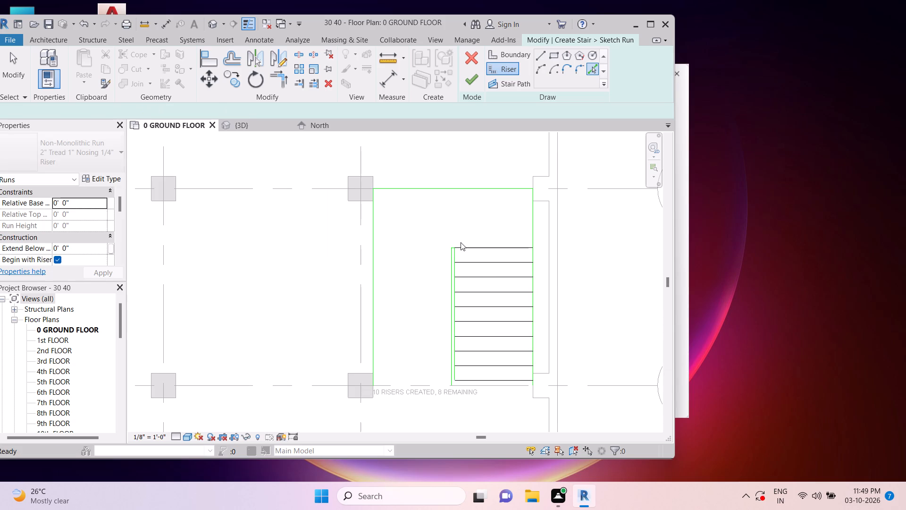
key("Escape")
key("Escape")
key("Escape")
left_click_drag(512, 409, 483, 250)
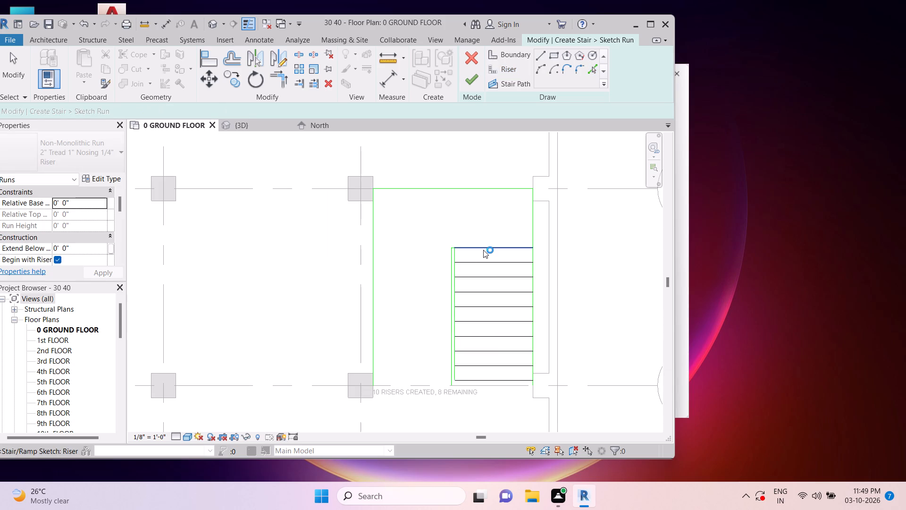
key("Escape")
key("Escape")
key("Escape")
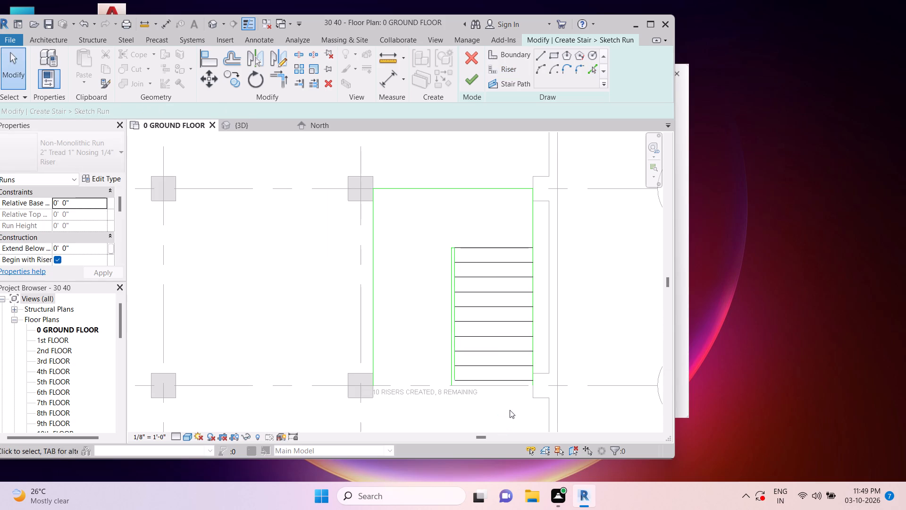
Mirror a copy of all ten risers into the empty flight, drawing the vertical axis through the midpoint of the central strip's closed end.
left_click_drag(510, 409, 487, 236)
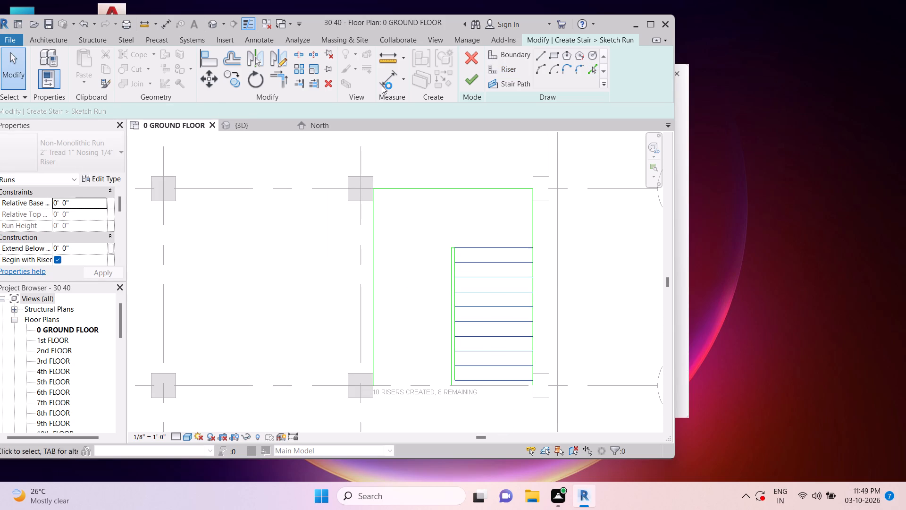
left_click(285, 55)
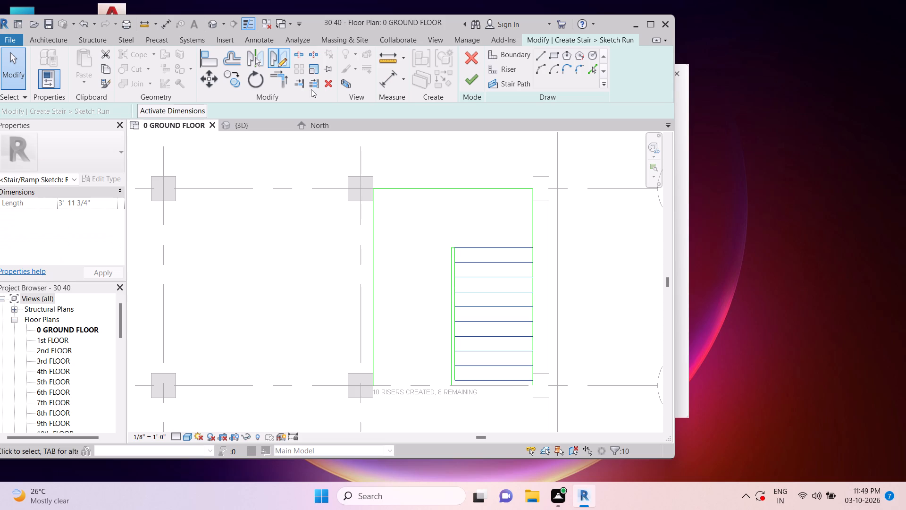
scroll(445, 242, "up", 16)
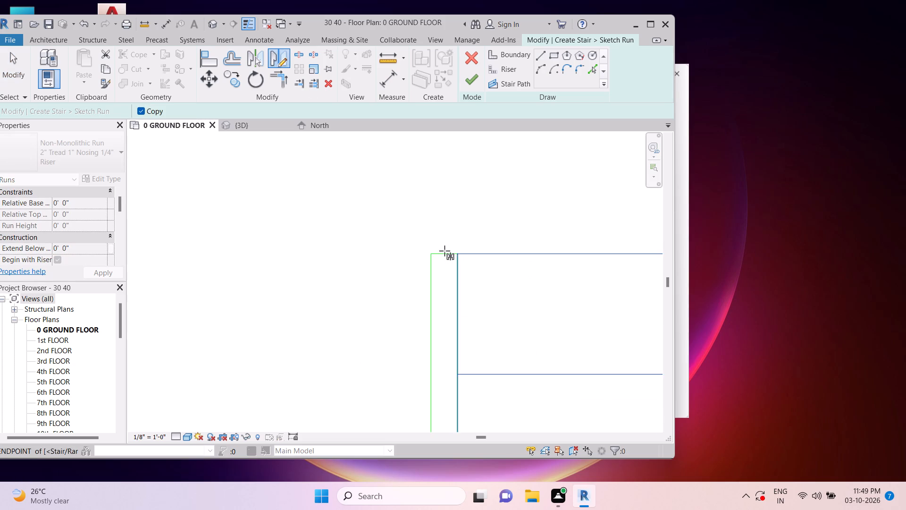
left_click(446, 252)
left_click(446, 213)
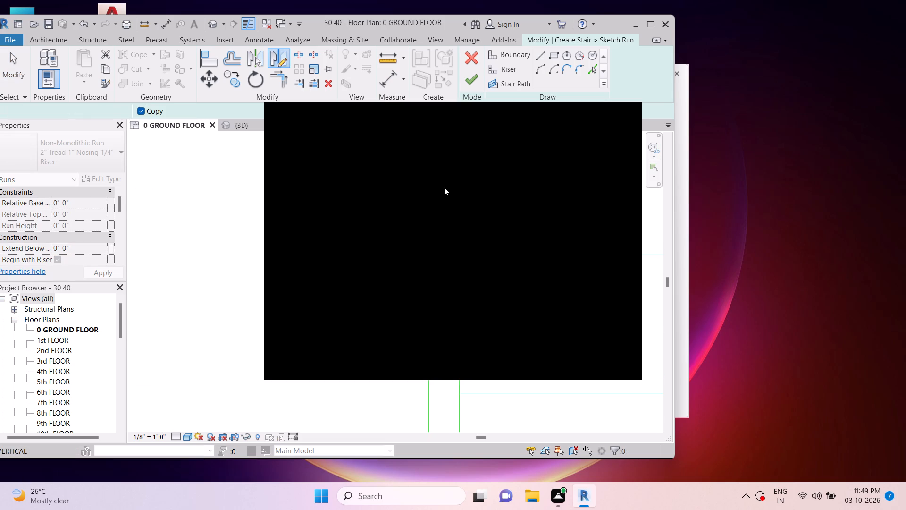
key("Escape")
key("Escape")
key("Escape")
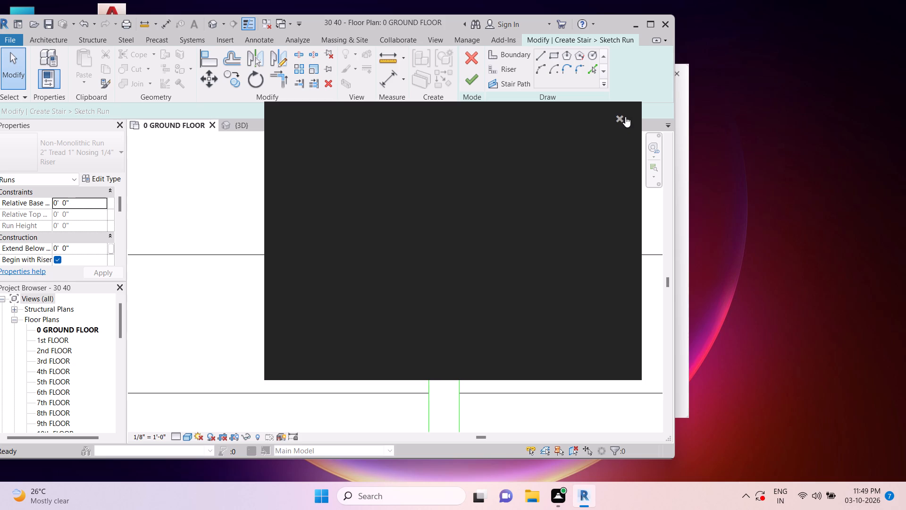
Close the blank notification window covering the drawing.
left_click(622, 119)
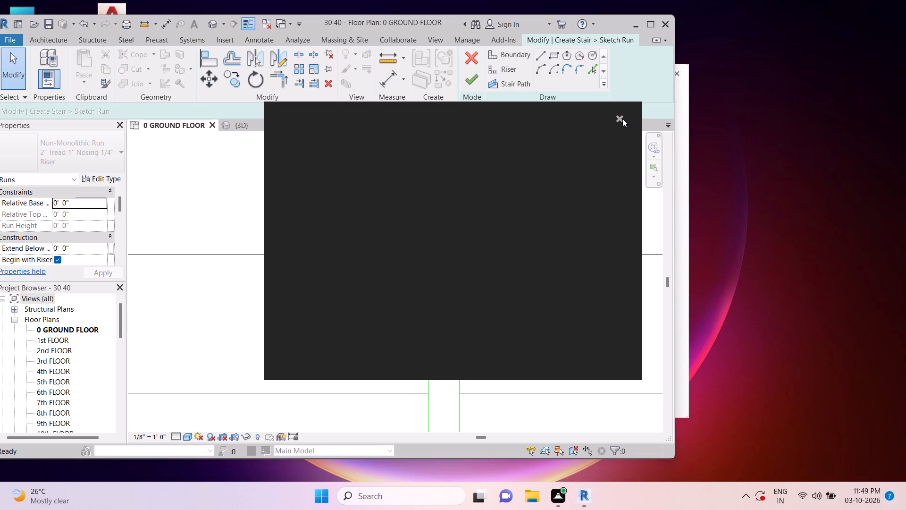
Delete the five mirrored risers nearest the open end of the second flight.
scroll(623, 119, "down", 2)
scroll(603, 271, "down", 13)
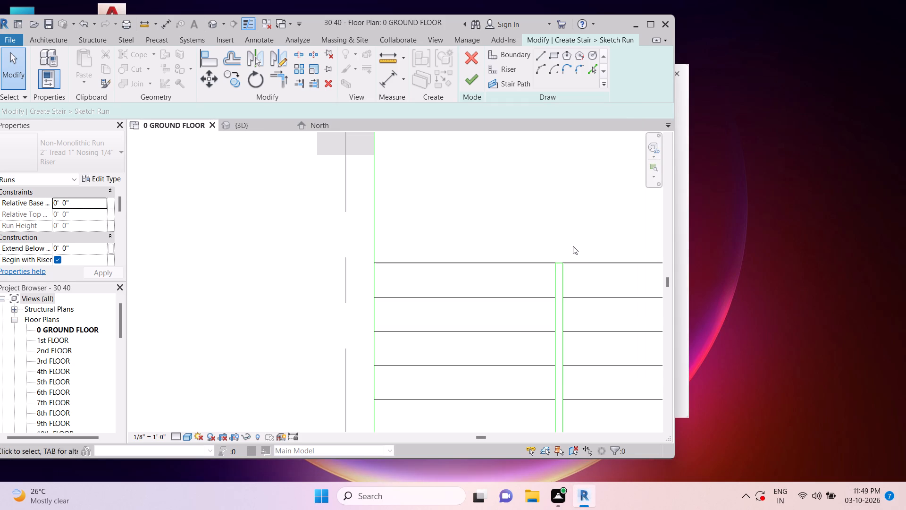
scroll(573, 246, "down", 6)
key("Escape")
key("Escape")
key("Escape")
left_click_drag(555, 359, 553, 326)
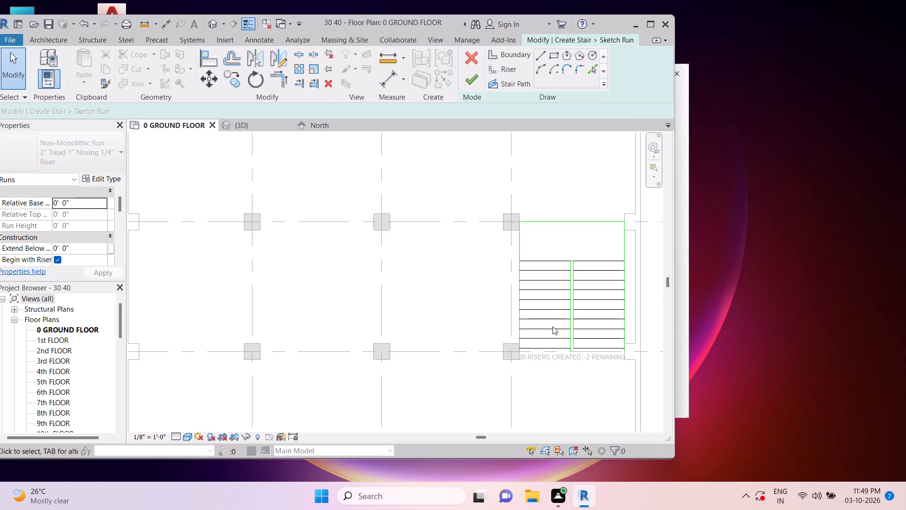
left_click_drag(553, 326, 547, 302)
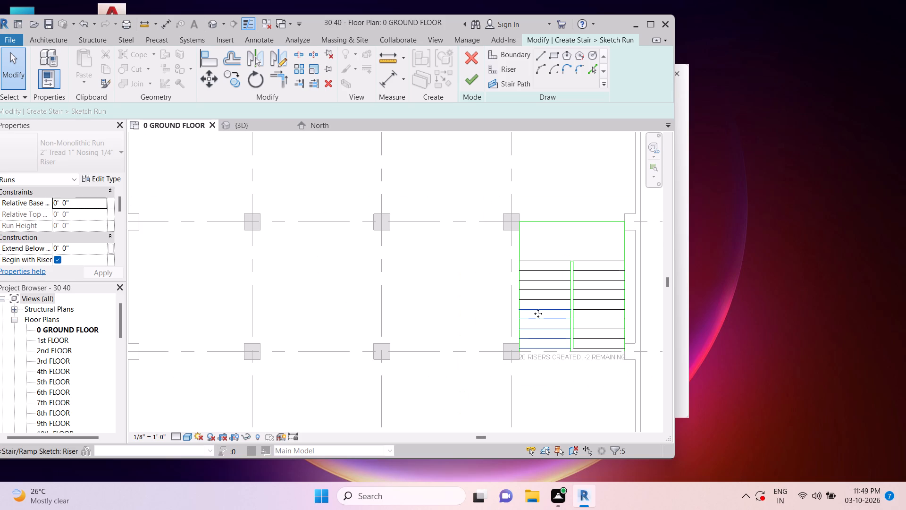
key("Delete")
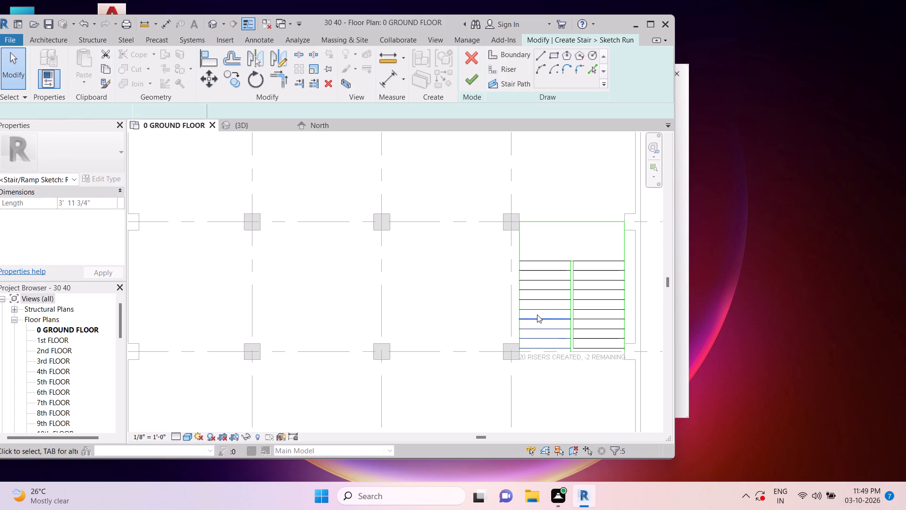
Trim the second flight's outer boundary and the adjacent strip line to corners with its last remaining riser.
scroll(535, 300, "up", 3)
key("Escape")
key("Escape")
key("t")
key("r")
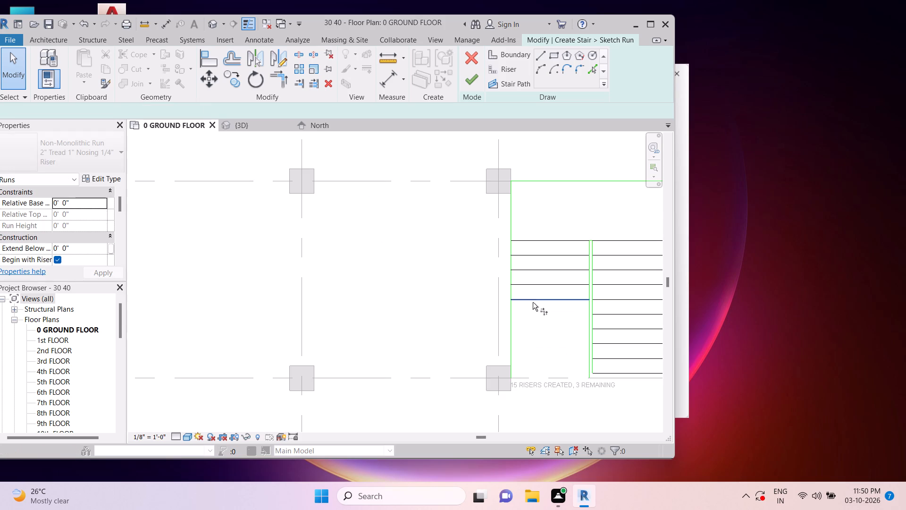
left_click(533, 302)
left_click(510, 289)
left_click(579, 299)
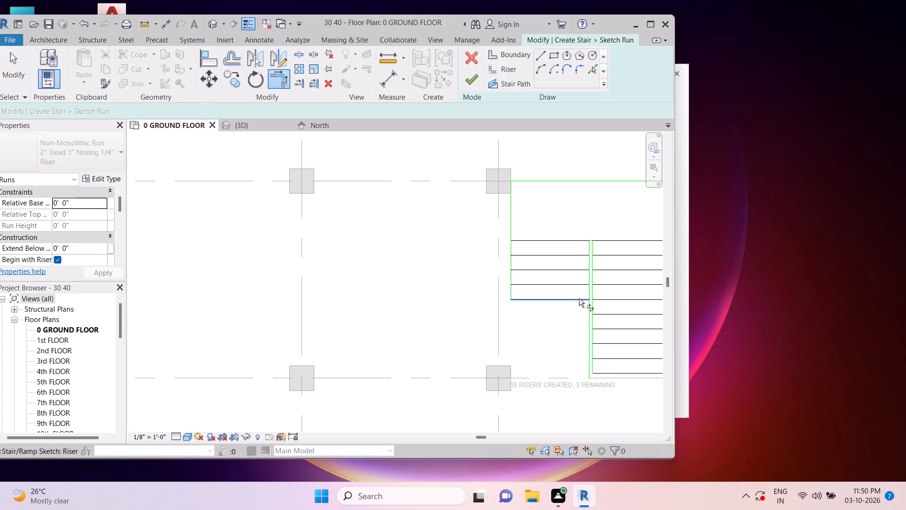
left_click(586, 292)
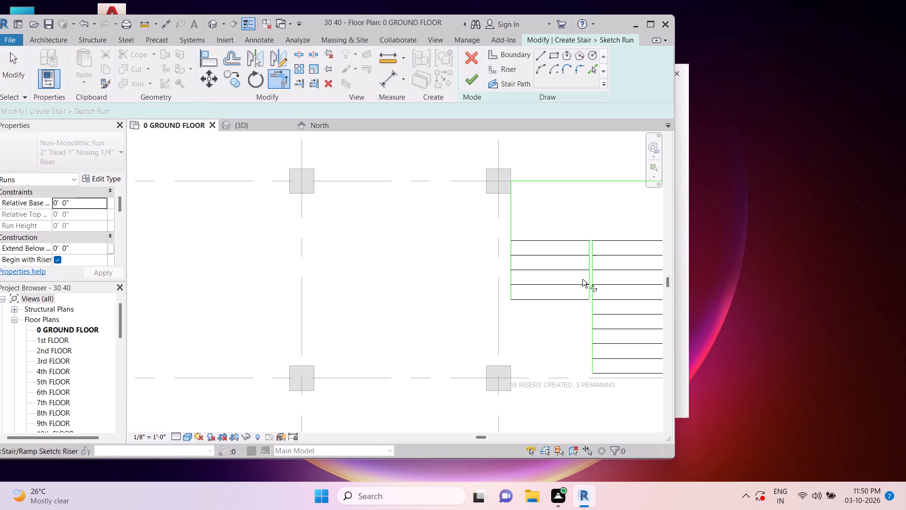
scroll(582, 279, "down", 2)
key("Escape")
key("Escape")
key("Escape")
key("Escape")
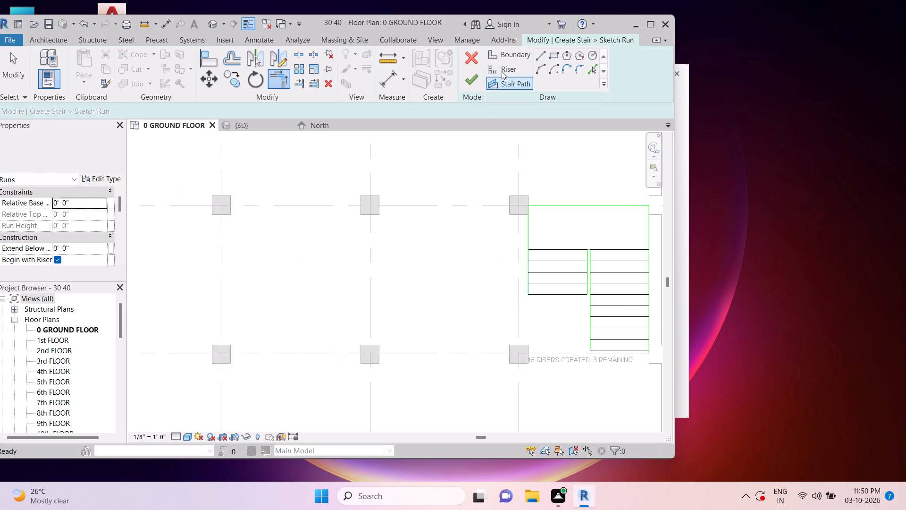
Draw the stair path from the long flight's end riser about 8' to the landing, about 4' across, and about 4'-3" along the short flight.
left_click(504, 86)
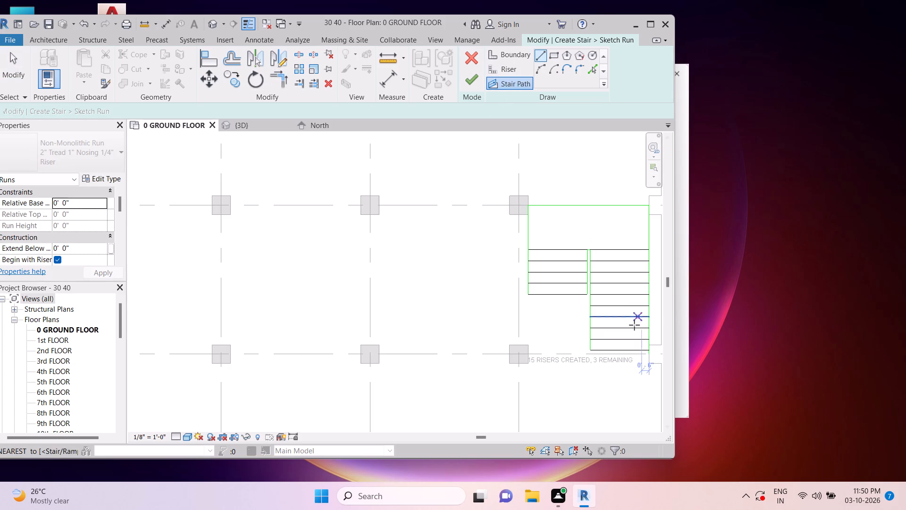
left_click(624, 348)
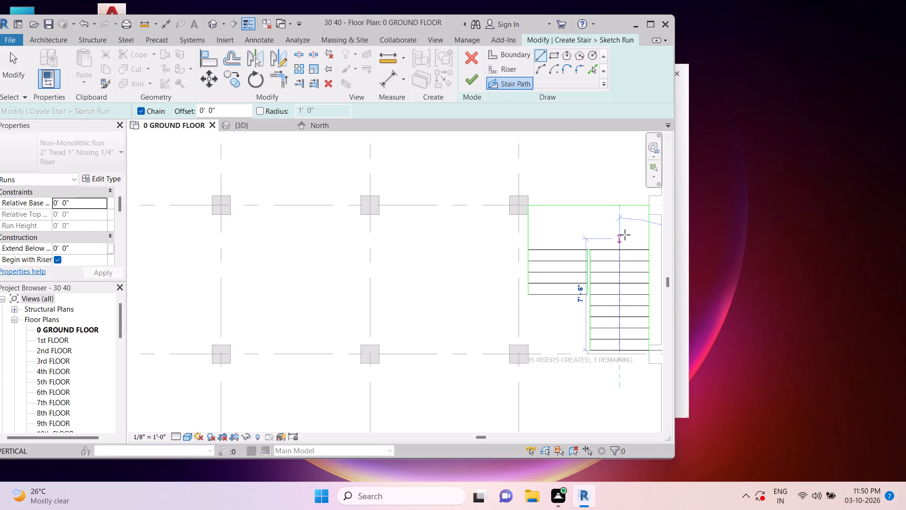
left_click(625, 228)
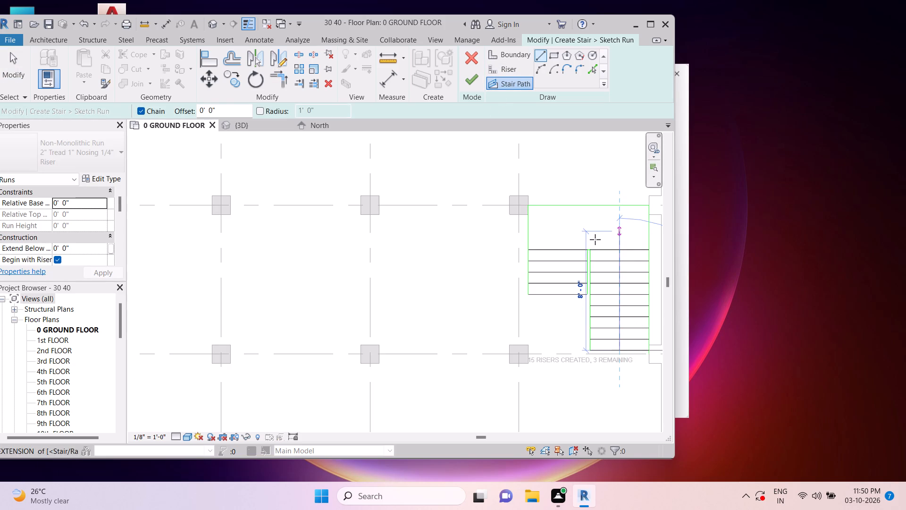
left_click(557, 231)
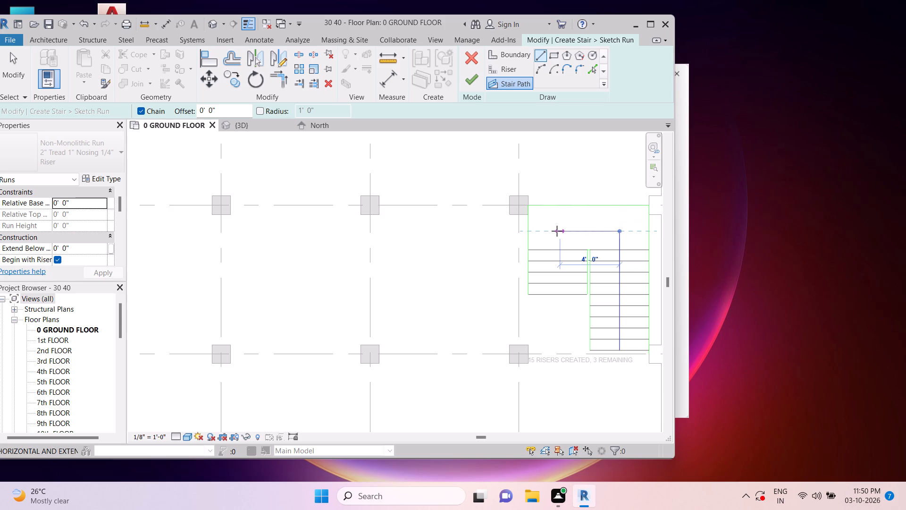
left_click(556, 293)
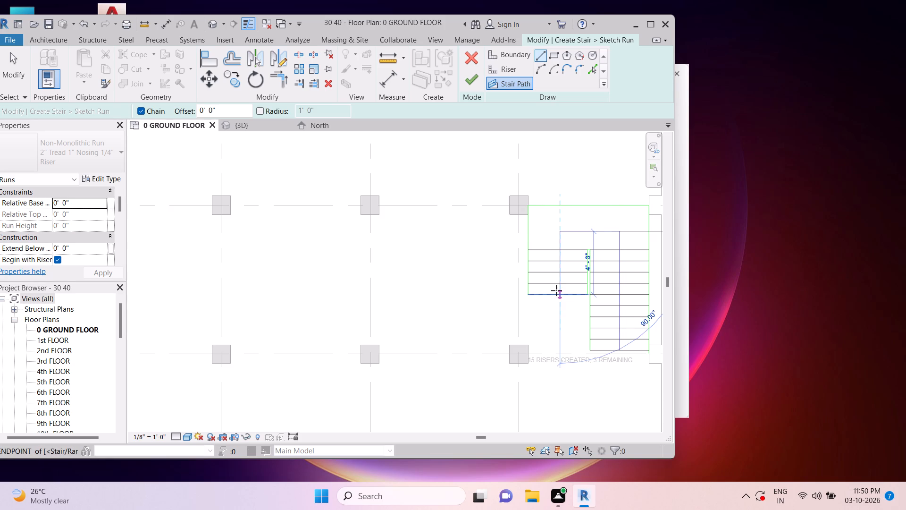
key("Escape")
key("Escape")
key("Escape")
key("Escape")
key("Escape")
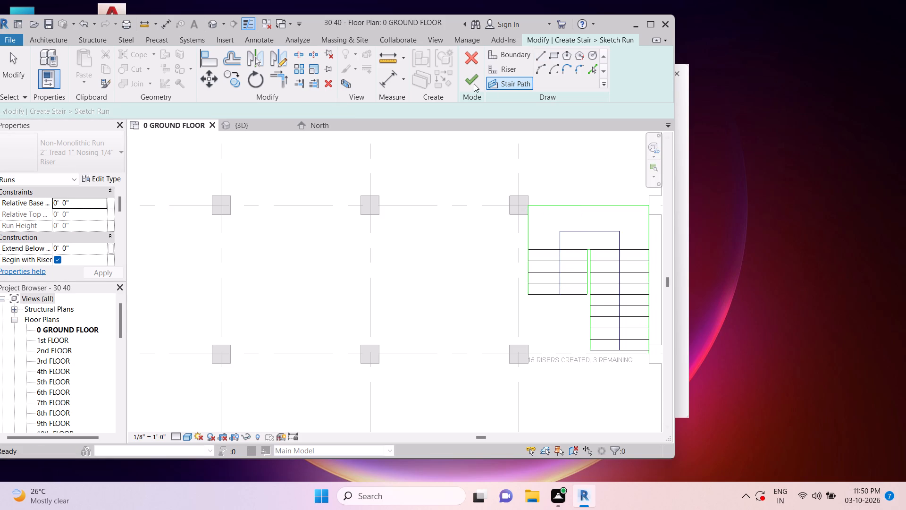
Finish the run sketch and complete the U-shaped staircase on the ground floor.
left_click(474, 83)
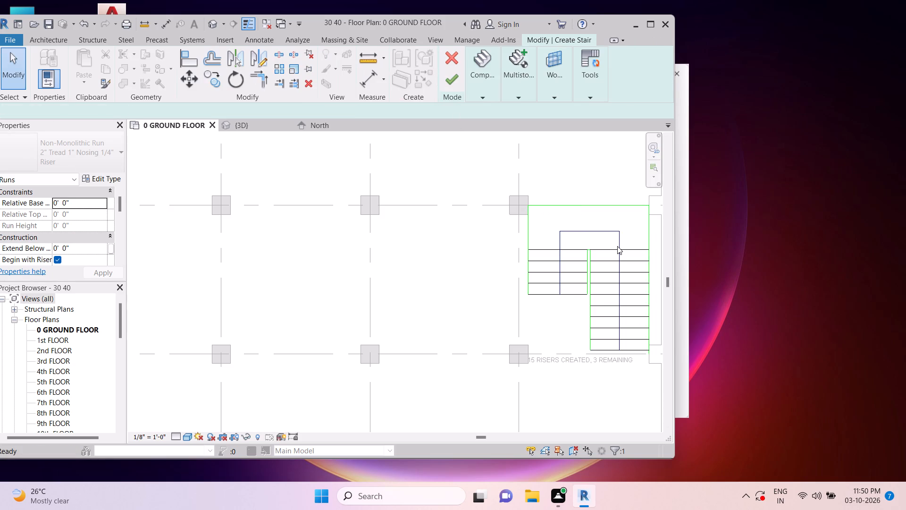
key("Escape")
key("Escape")
left_click(450, 75)
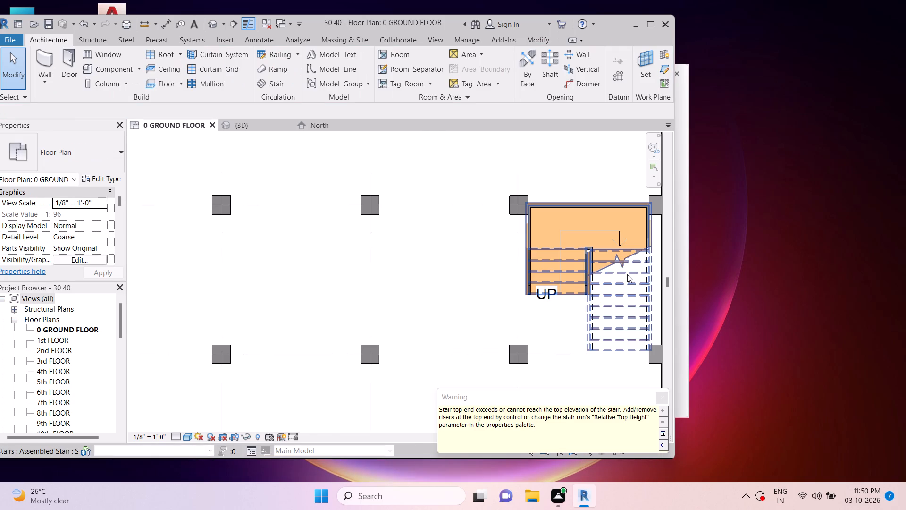
key("Escape")
key("Escape")
key("Escape")
key("Escape")
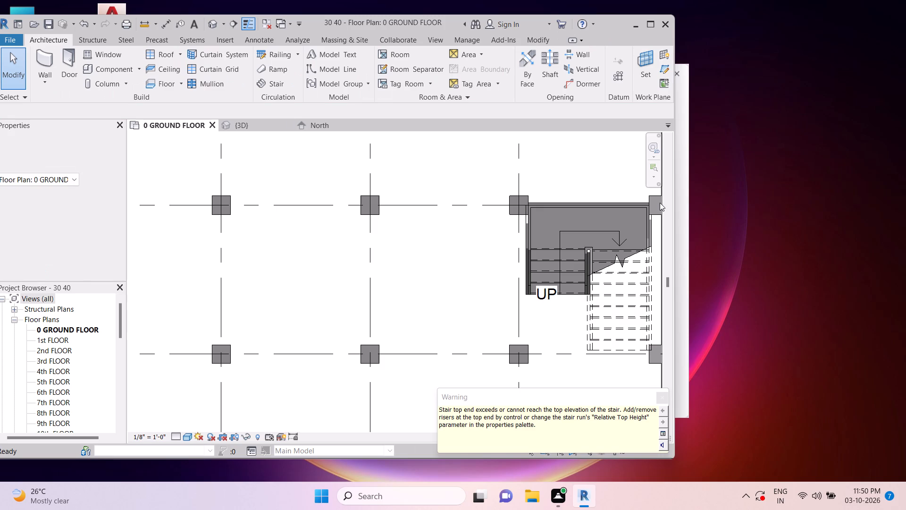
Open the 3D view and temporarily hide the right-hand exterior wall beside the staircase.
left_click(215, 22)
middle_click_drag(500, 361, 541, 330, "shift")
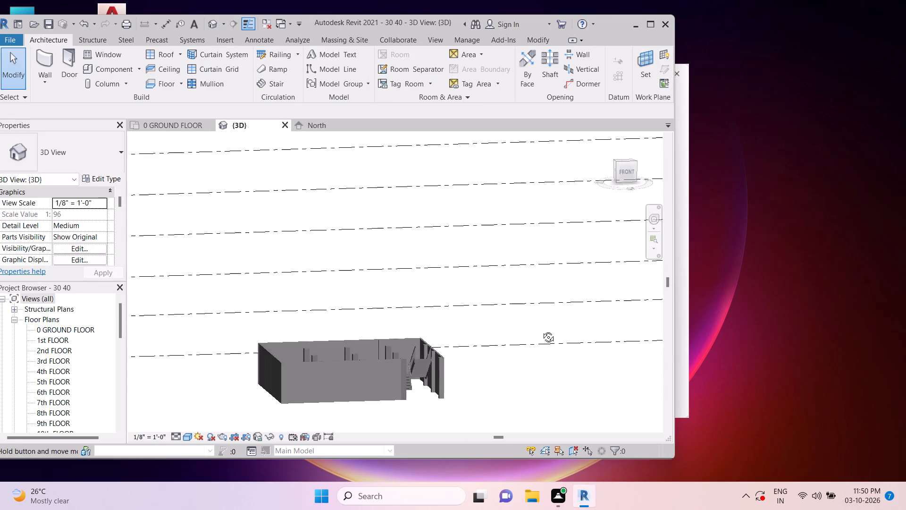
middle_click_drag(541, 330, 588, 373, "shift")
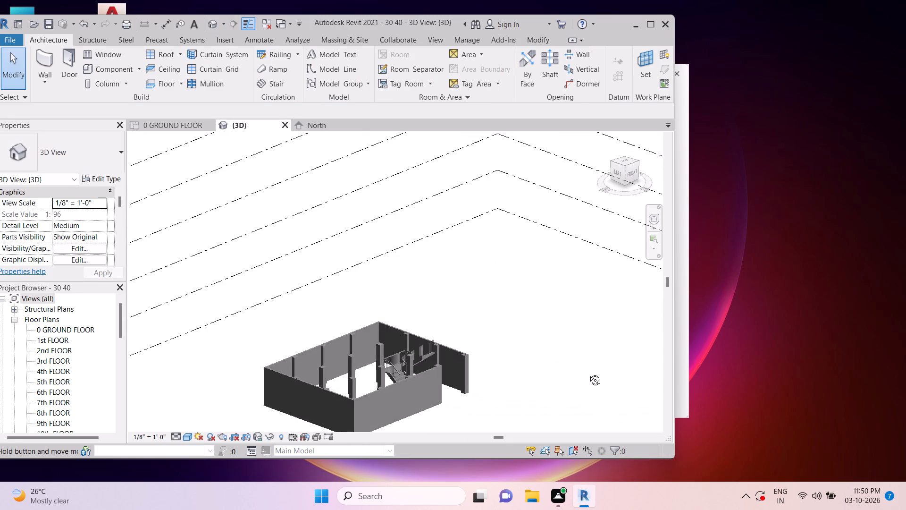
middle_click_drag(588, 373, 471, 367, "shift")
middle_click_drag(553, 388, 528, 380, "shift")
key("Escape")
key("Escape")
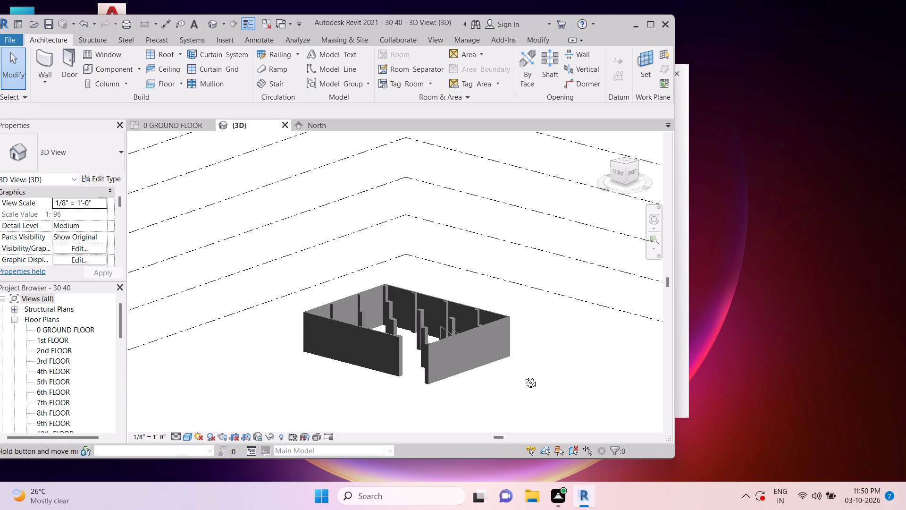
scroll(482, 338, "up", 4)
key("Escape")
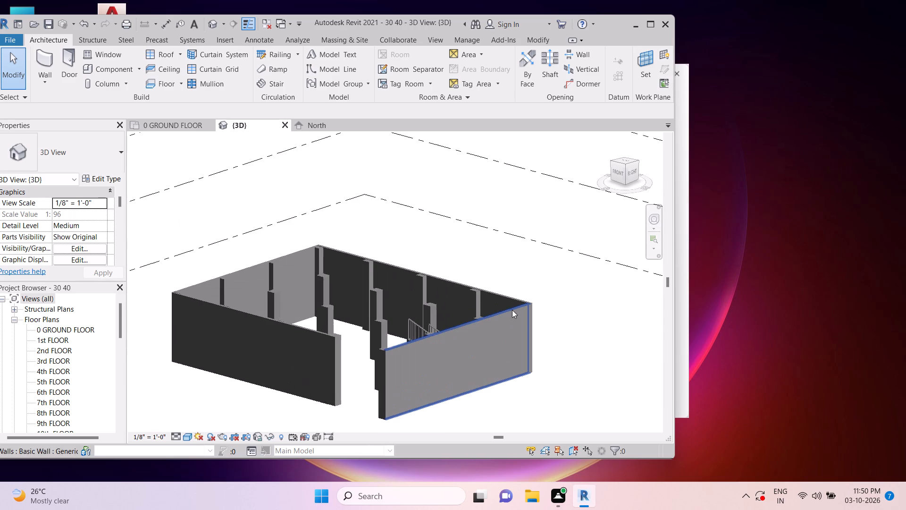
key("Escape")
left_click(512, 309)
type("HH")
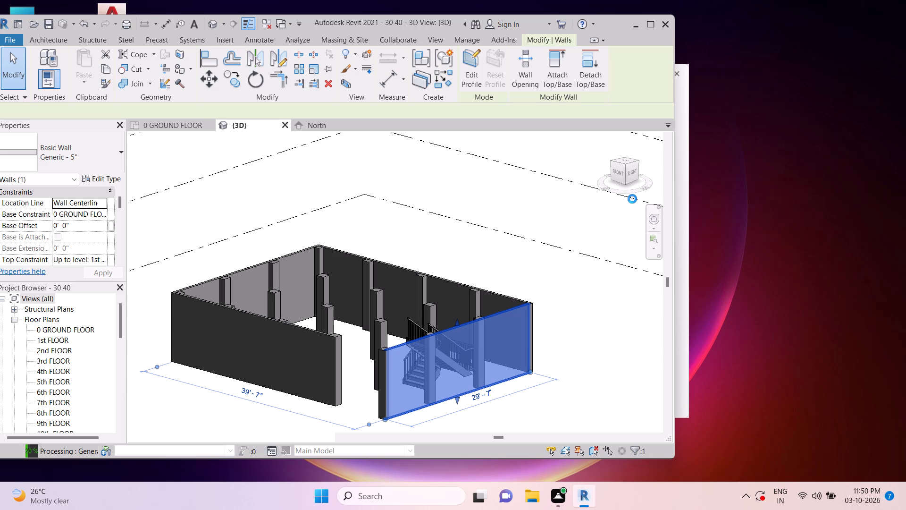
Examine the staircase in 3D from the right side and from above, including how its upper end meets the 1st floor level.
left_click(634, 174)
scroll(410, 331, "up", 10)
middle_click_drag(367, 368, 394, 297)
scroll(394, 297, "up", 6)
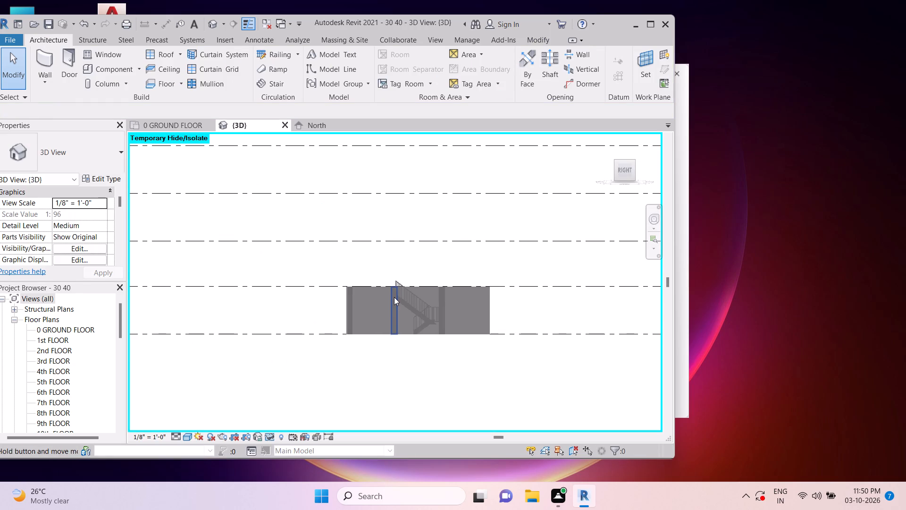
scroll(394, 297, "up", 3)
scroll(394, 297, "down", 2)
scroll(394, 297, "up", 7)
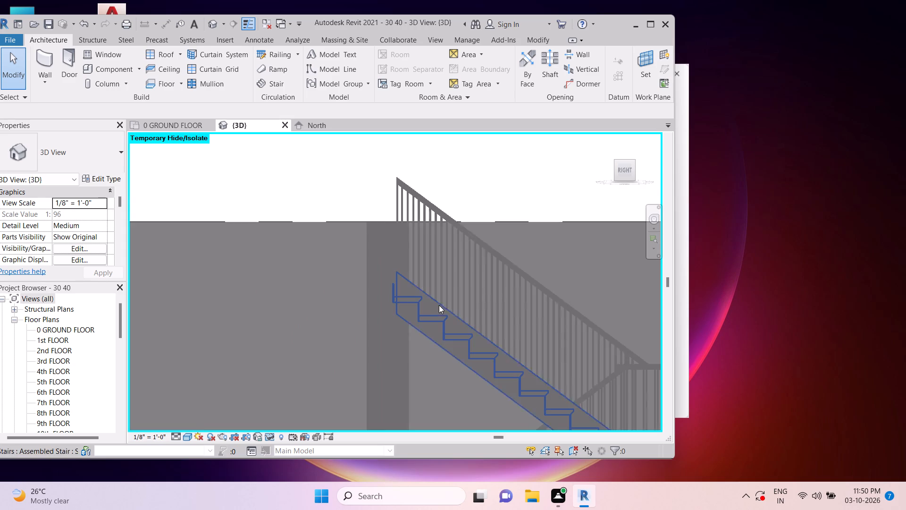
left_click(440, 303)
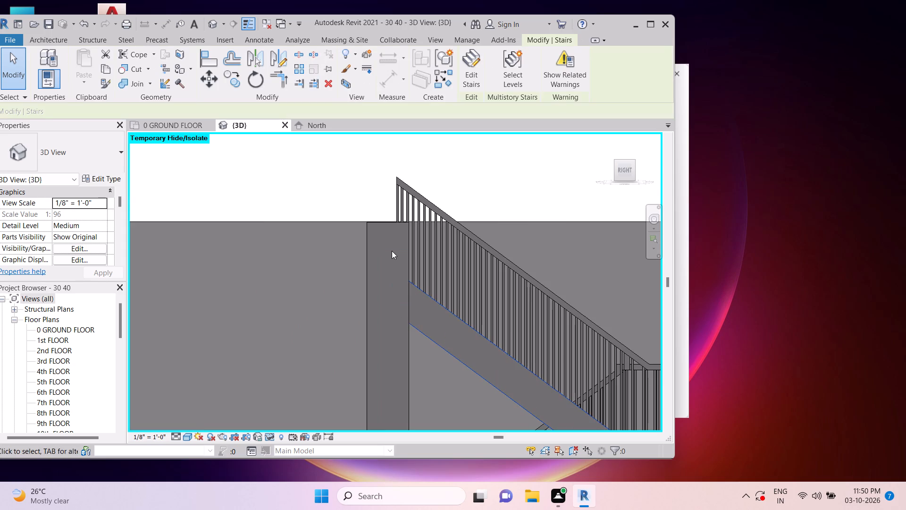
scroll(392, 251, "down", 5)
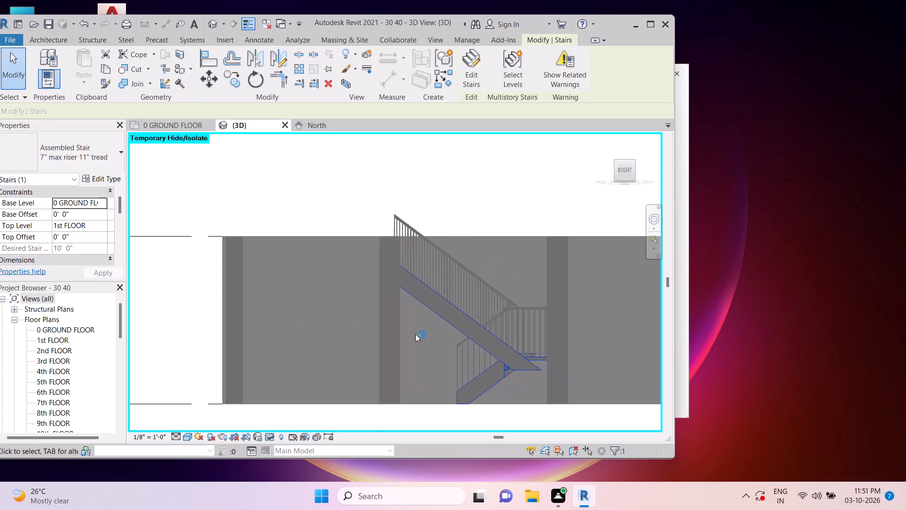
middle_click_drag(432, 340, 561, 384, "shift")
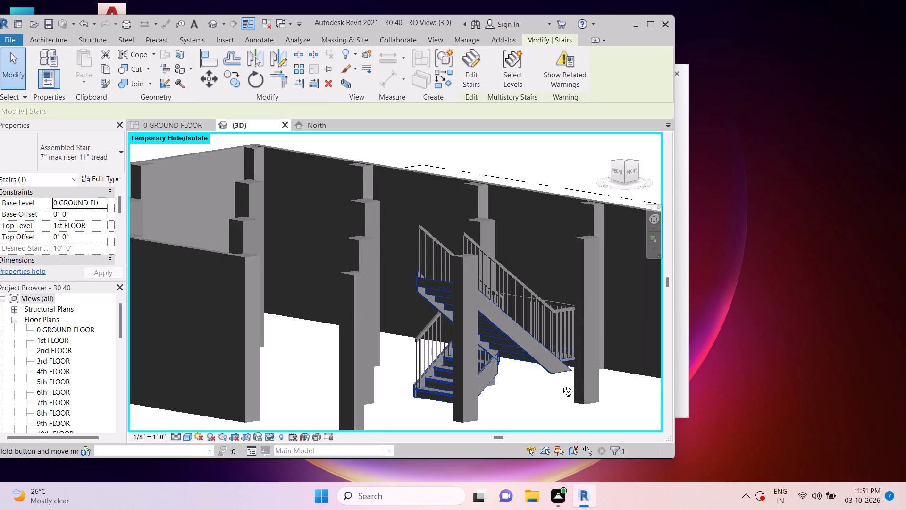
middle_click_drag(561, 384, 480, 418, "shift")
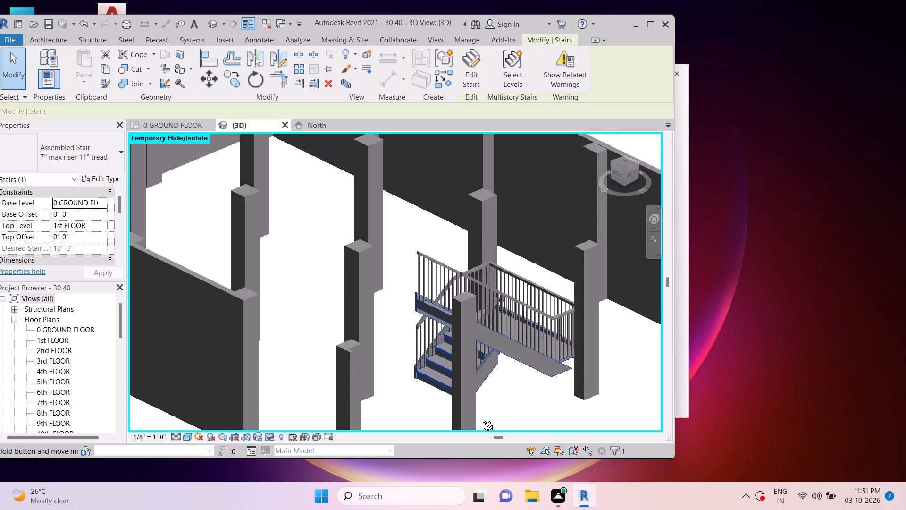
middle_click_drag(480, 418, 443, 413, "shift")
key("Escape")
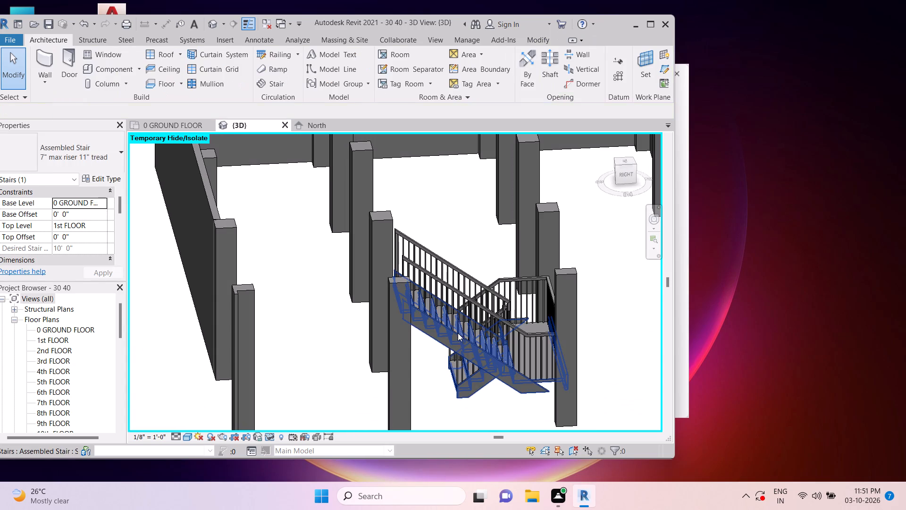
Return to the 0 GROUND FLOOR plan and close the blank notification window covering the drawing.
left_click(458, 332)
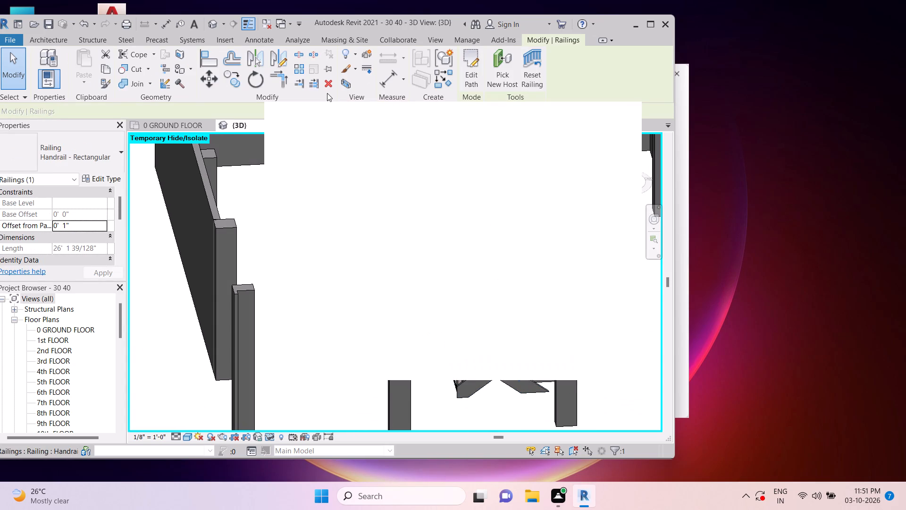
left_click(184, 124)
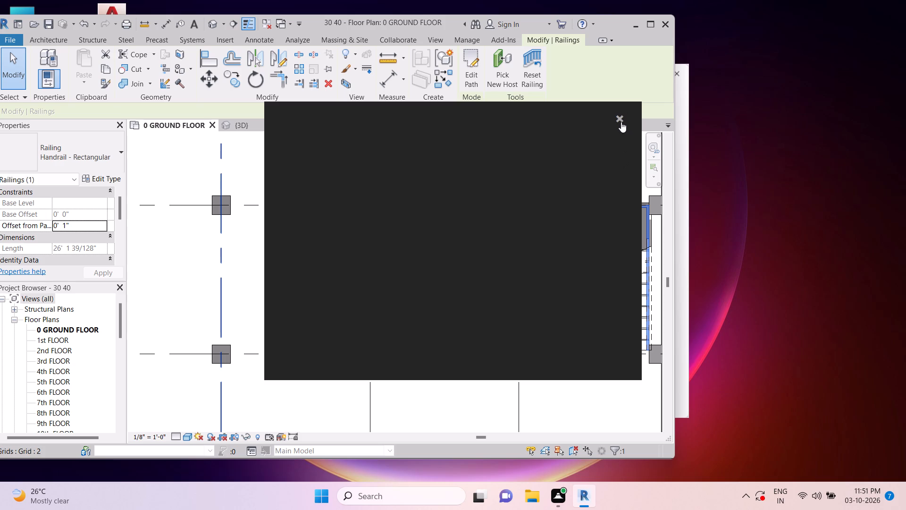
left_click(621, 120)
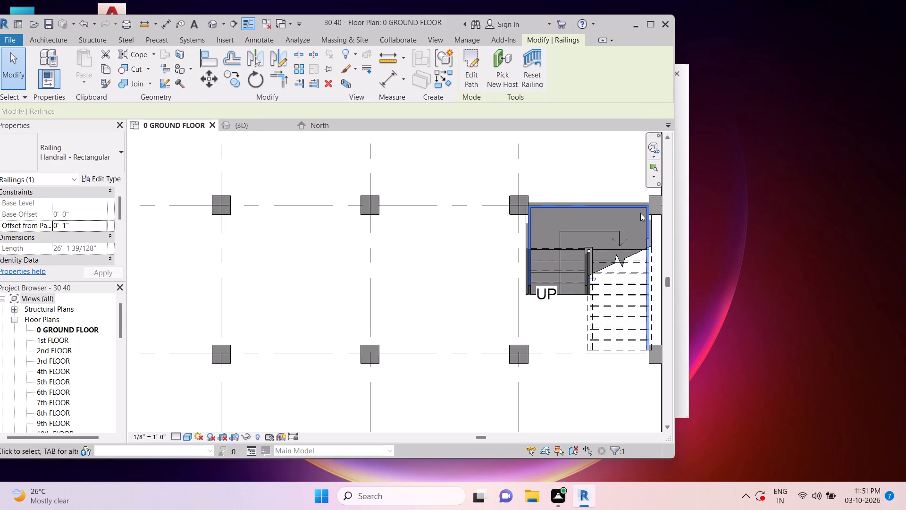
Open the assembled stair for editing in the ground floor plan, leaving the outer railing's path as it is.
left_click(479, 78)
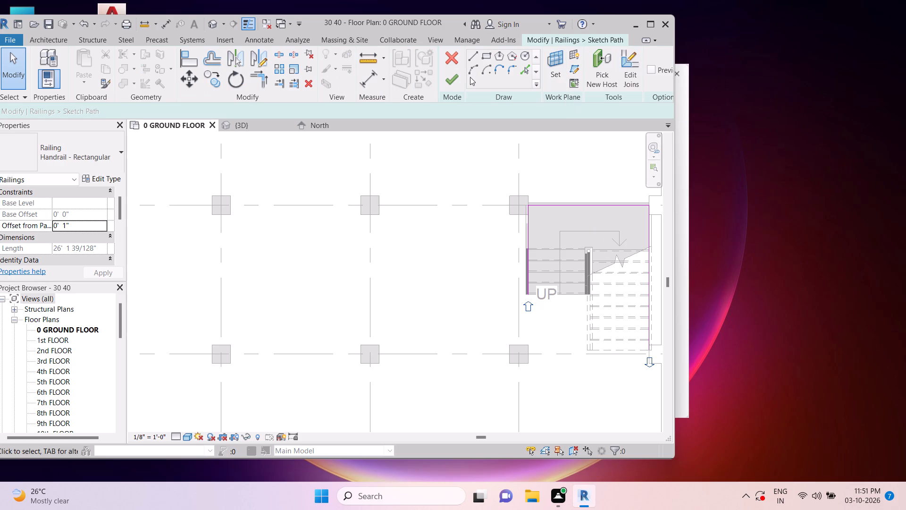
left_click(450, 58)
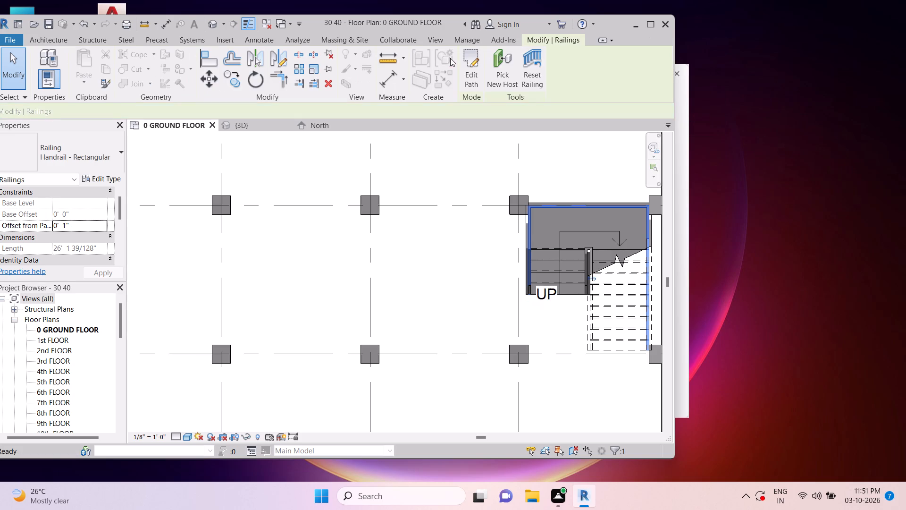
left_click(619, 282)
left_click(478, 86)
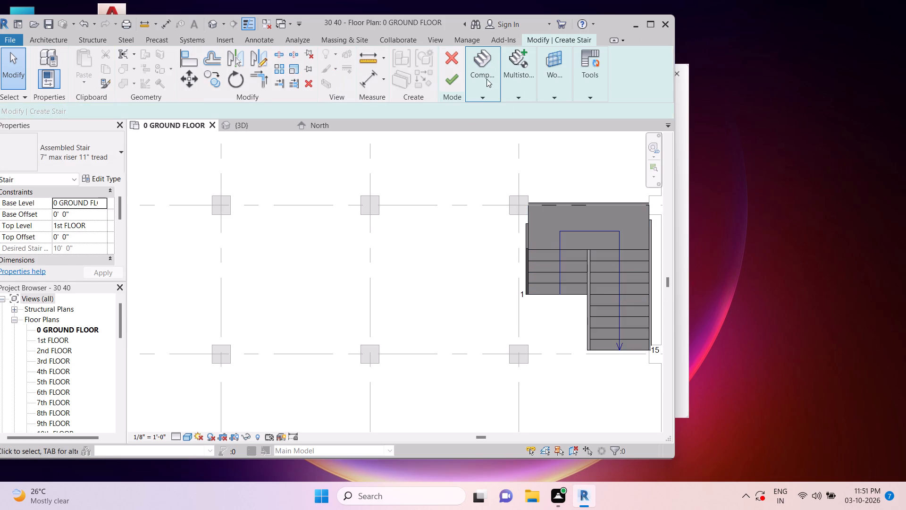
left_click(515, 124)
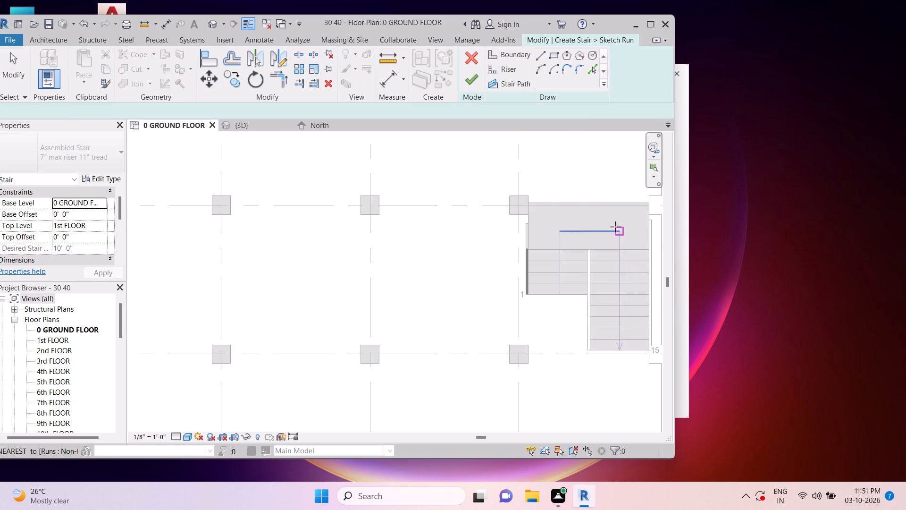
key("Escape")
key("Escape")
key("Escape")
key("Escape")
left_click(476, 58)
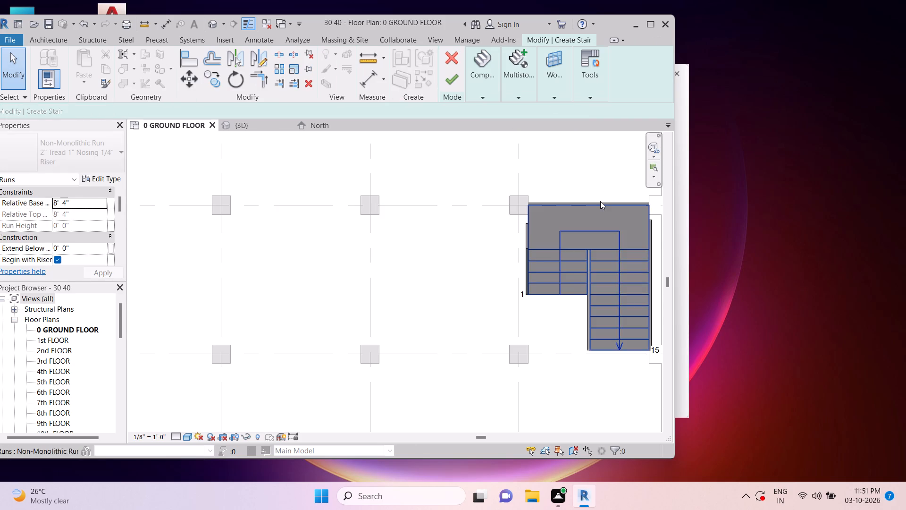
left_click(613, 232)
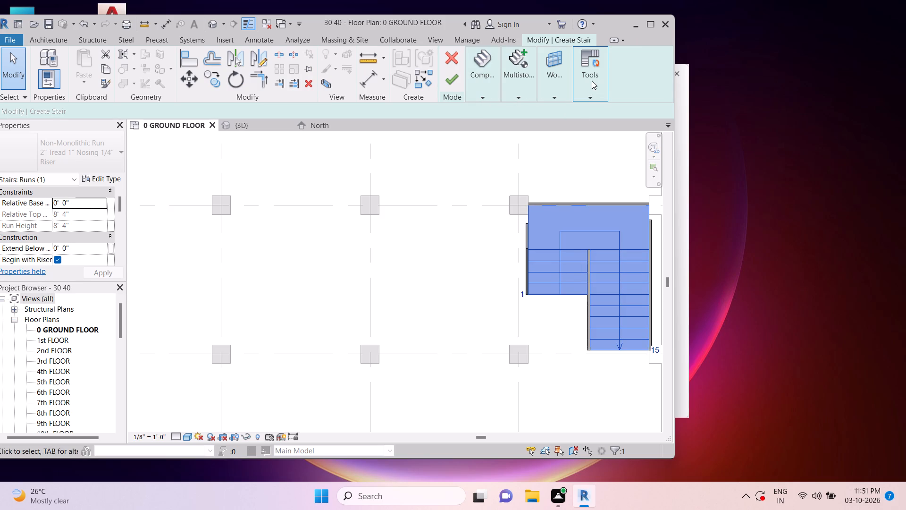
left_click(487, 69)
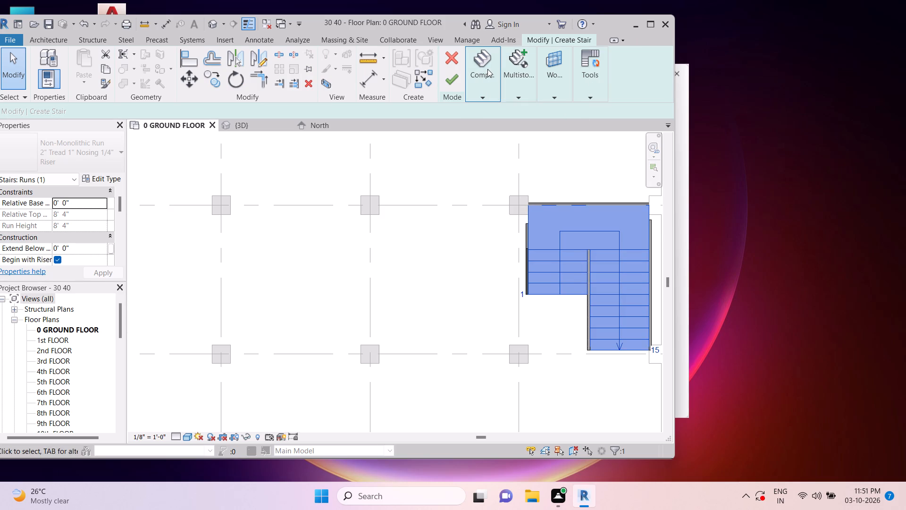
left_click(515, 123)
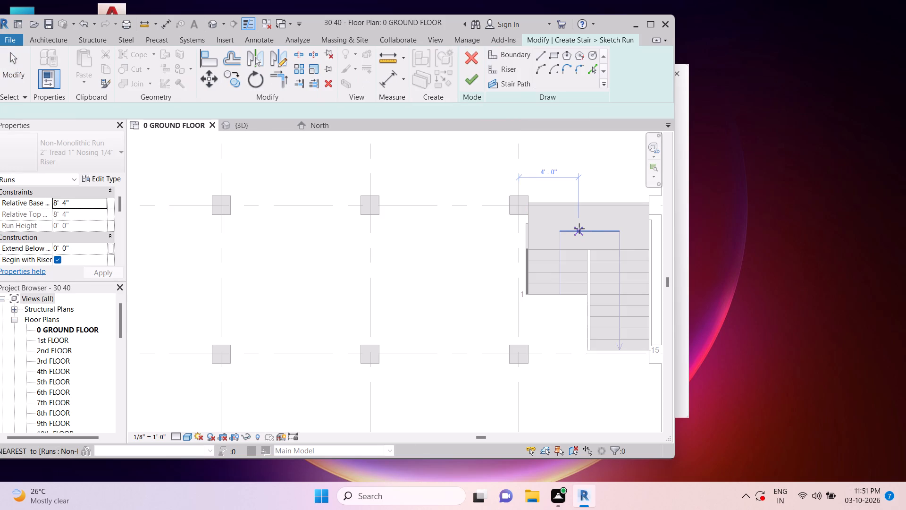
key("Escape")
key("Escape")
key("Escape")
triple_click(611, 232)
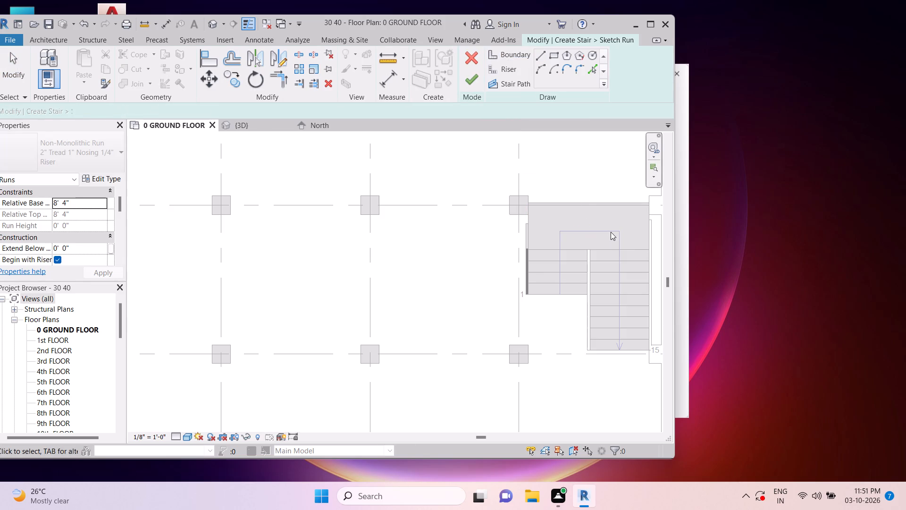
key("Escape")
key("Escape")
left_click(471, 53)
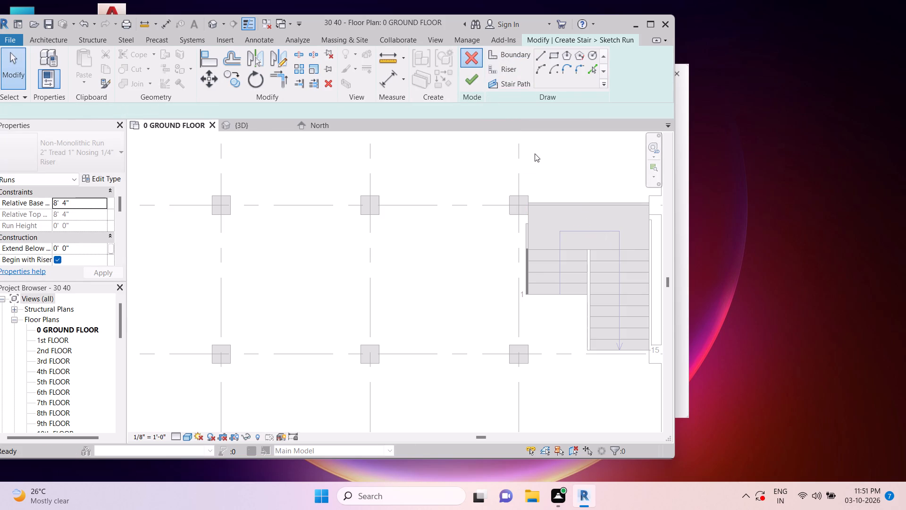
Open the U-shaped run's sketch for editing and delete its three existing stair path lines.
triple_click(621, 208)
double_click(621, 208)
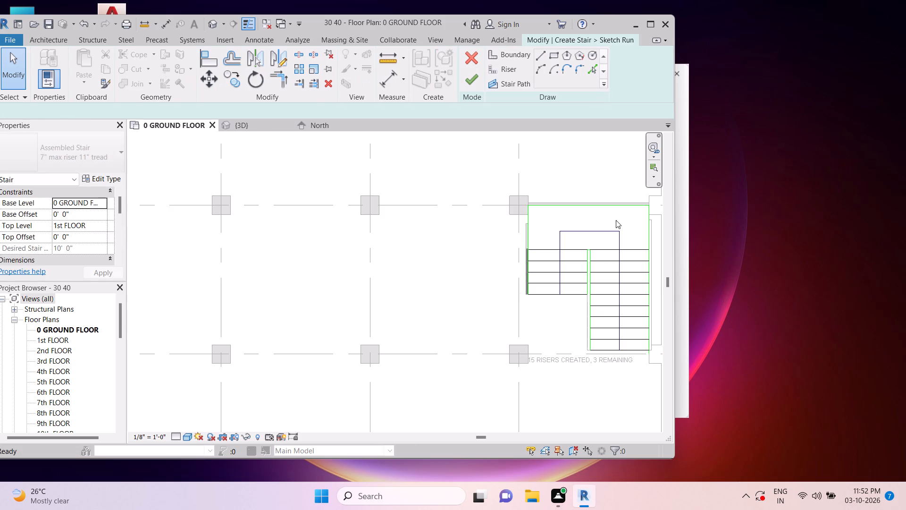
key("Escape")
left_click(616, 230)
key("Escape")
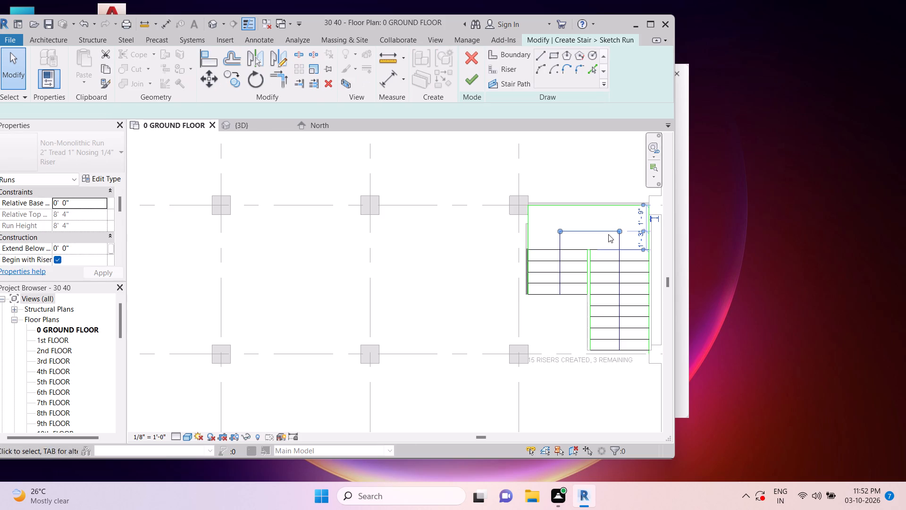
key("Escape")
key("Escape")
left_click(615, 242)
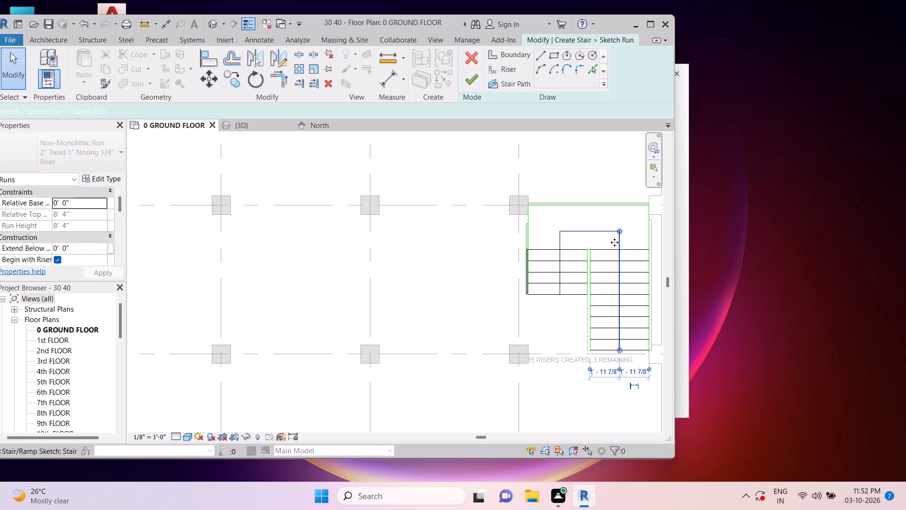
key("Delete")
left_click(594, 233)
key("Delete")
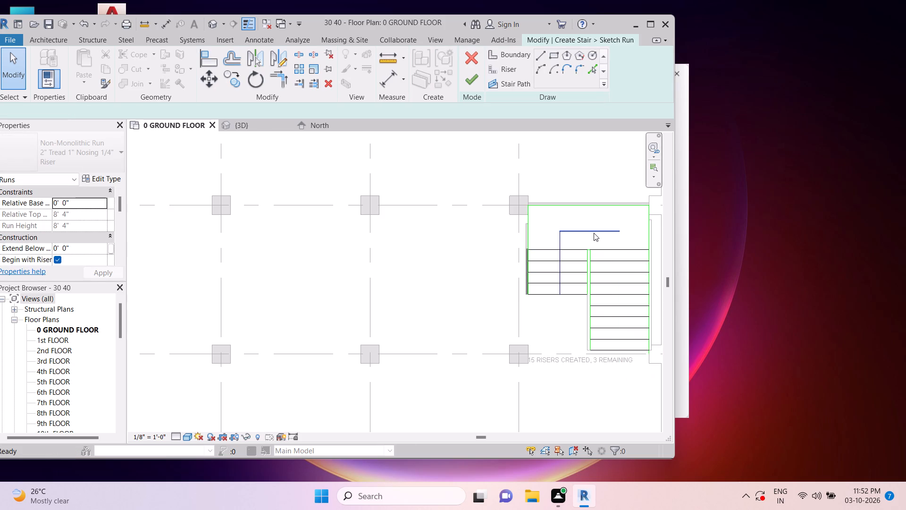
left_click(560, 244)
key("Delete")
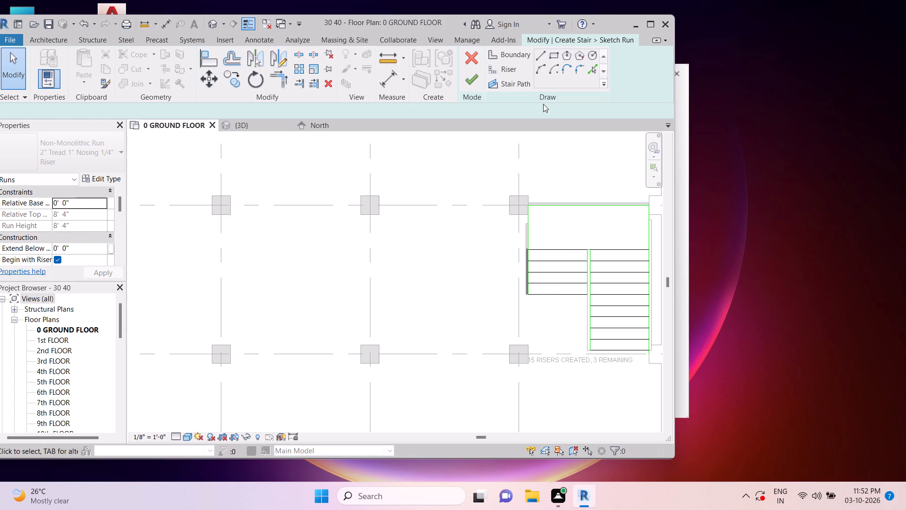
Draw a stair path about 8'-0" along the right flight, 4'-0" across the landing, and about 4'-7 1/2" to the left flight's end riser.
left_click(517, 83)
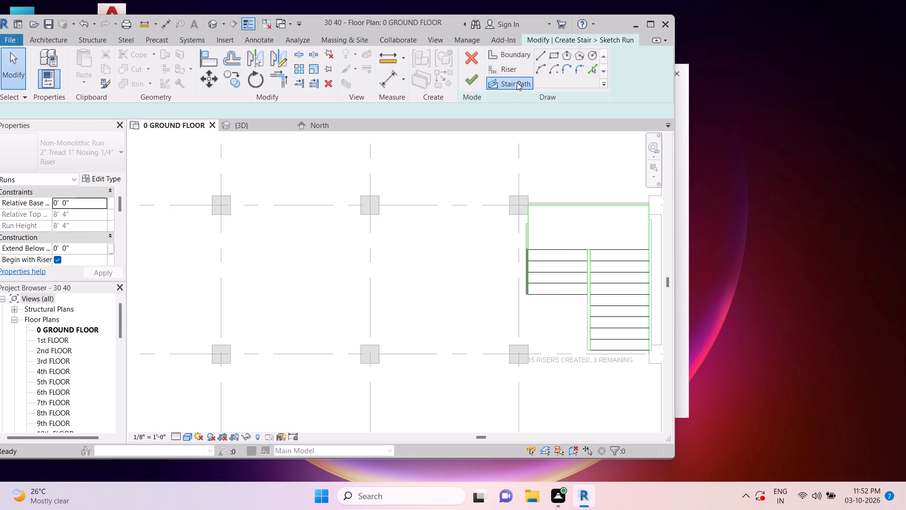
left_click(623, 345)
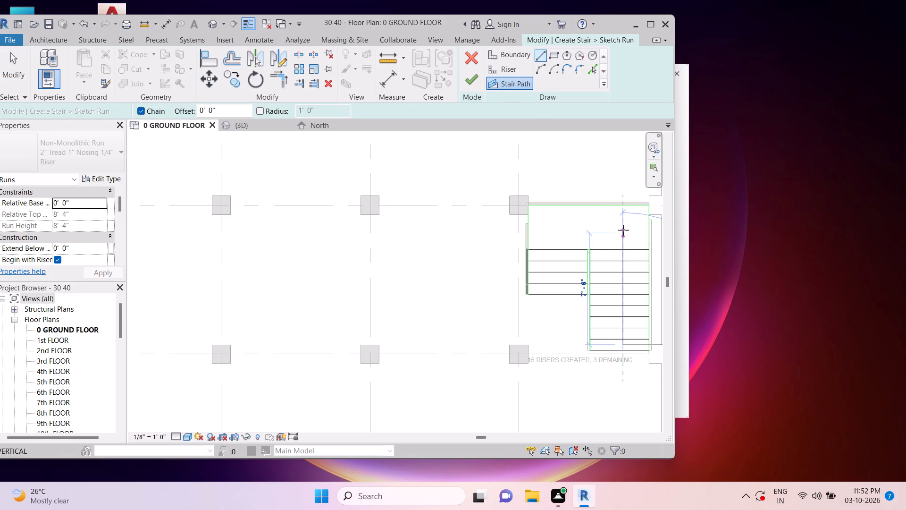
left_click(622, 226)
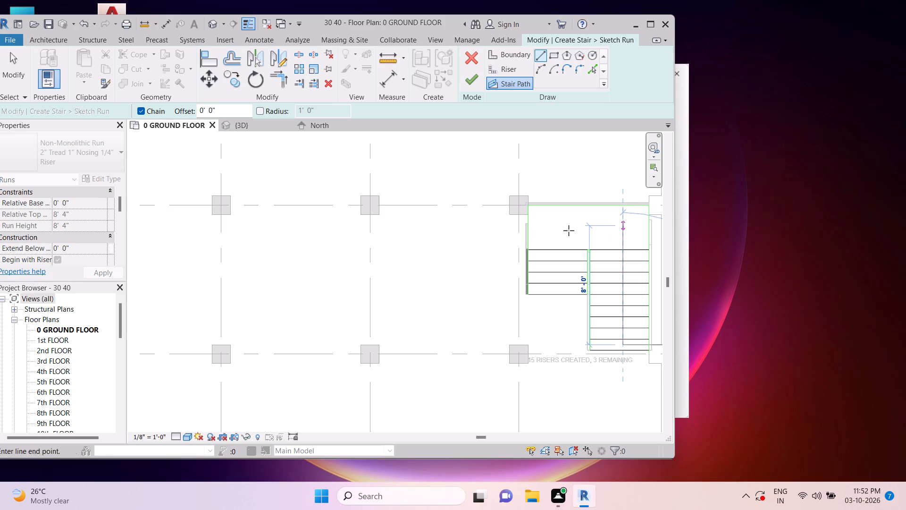
left_click(560, 228)
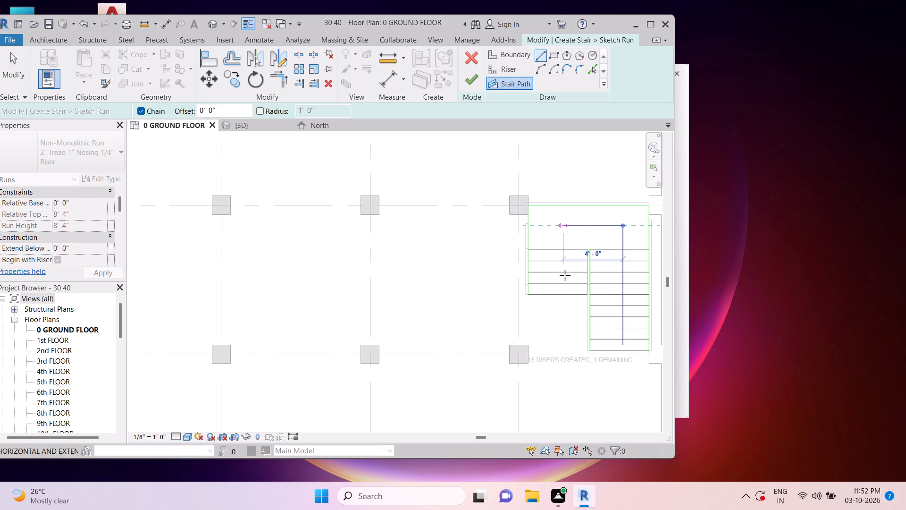
left_click(563, 289)
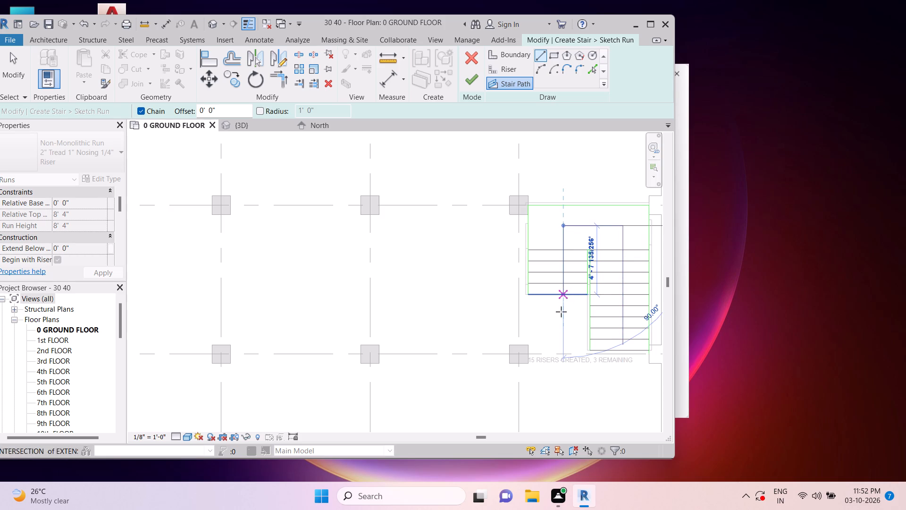
key("Escape")
key("Escape")
scroll(558, 304, "up", 2)
key("Escape")
scroll(558, 304, "up", 4)
key("Escape")
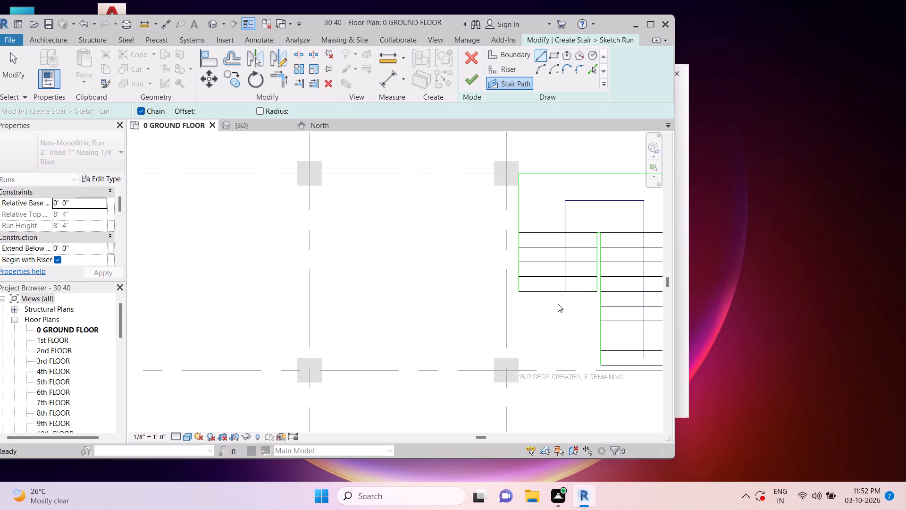
key("Escape")
key("Escape")
key("Escape")
key("Escape")
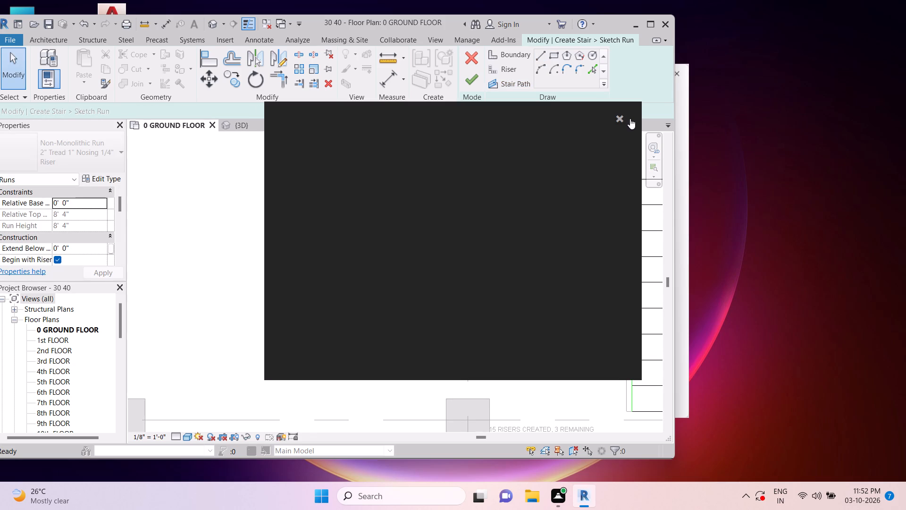
Close the blank notification window covering the stair sketch.
left_click(626, 118)
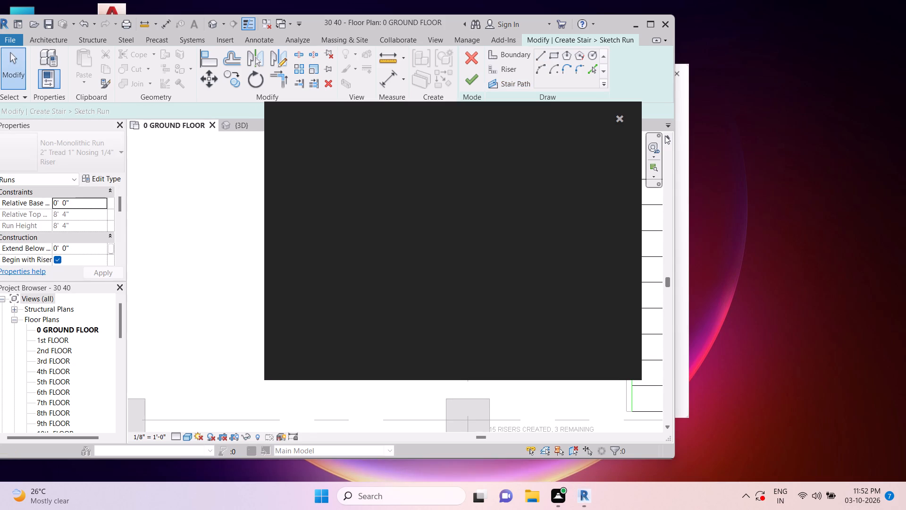
key("Escape")
key("Escape")
key("Escape")
key("Escape")
key("Escape")
key("Escape")
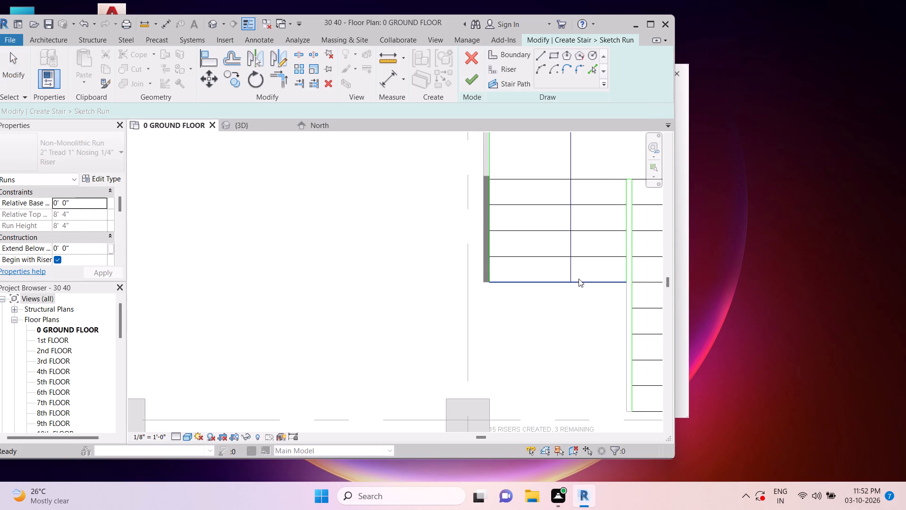
Add two risers below the left flight by offsetting copies of its end riser at 9" spacing.
type("O")
key("space")
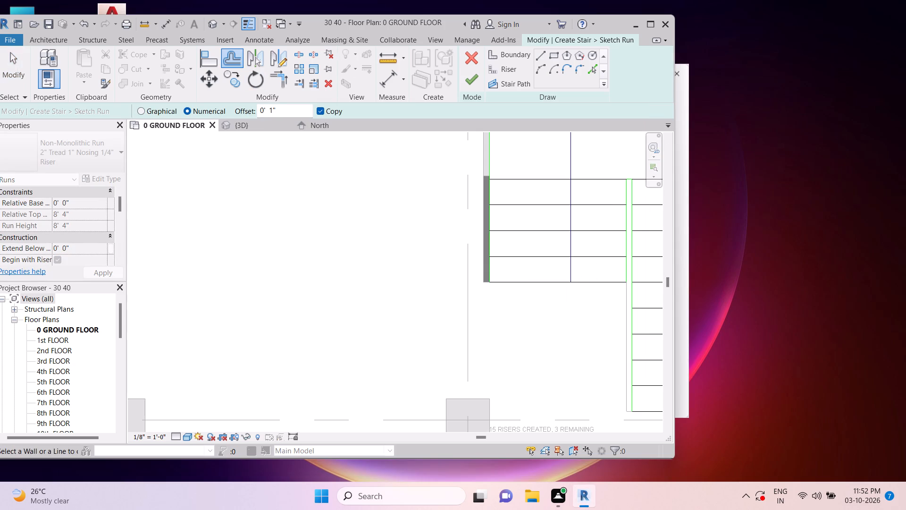
left_click_drag(283, 107, 256, 110)
key("9")
key("shift+quotedbl")
key("Return")
scroll(256, 110, "up", 1)
left_click(514, 285)
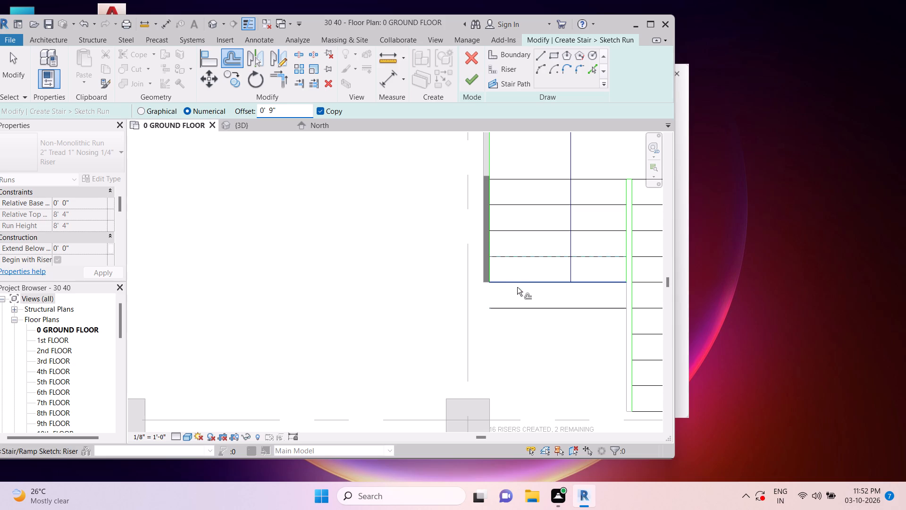
left_click(521, 310)
key("Escape")
key("Escape")
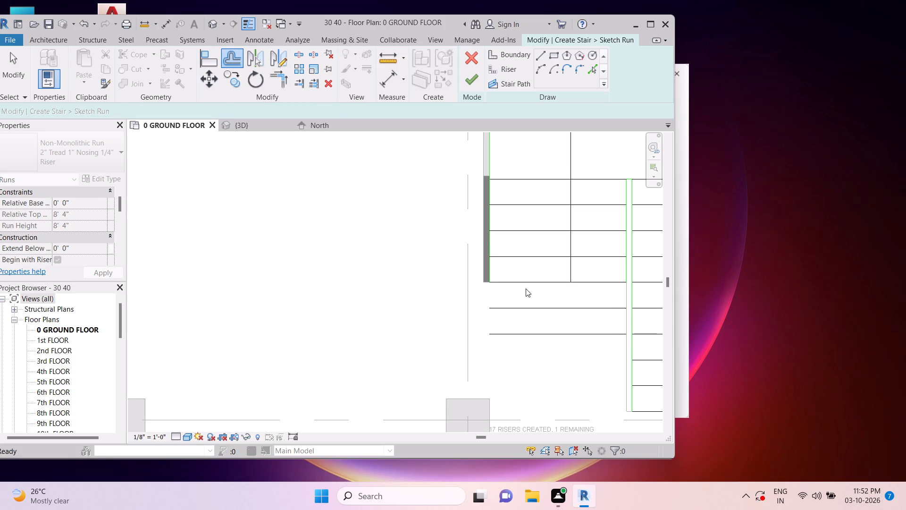
key("Escape")
key("Escape")
Extend the left flight's outer boundary to a corner with the lowest new riser.
left_click(492, 174)
key("Escape")
key("Escape")
key("Escape")
key("Escape")
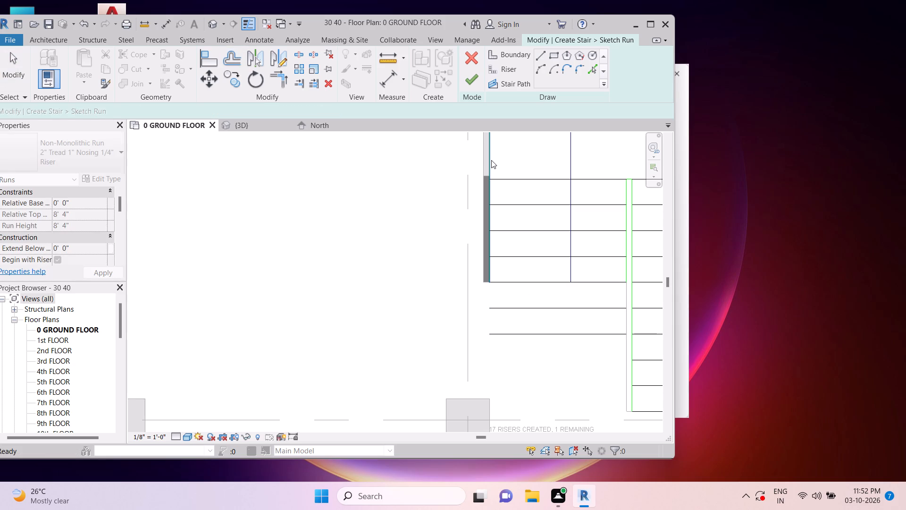
left_click(491, 160)
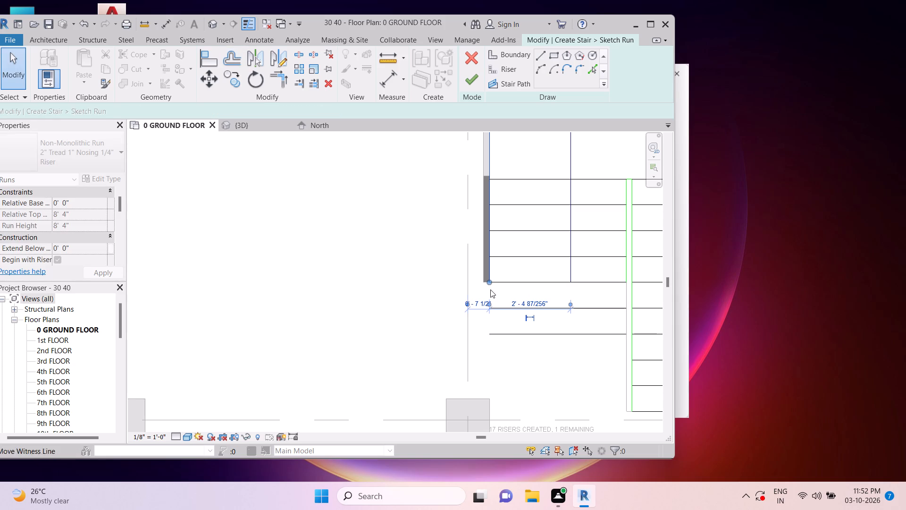
key("Escape")
type("TR")
left_click(505, 336)
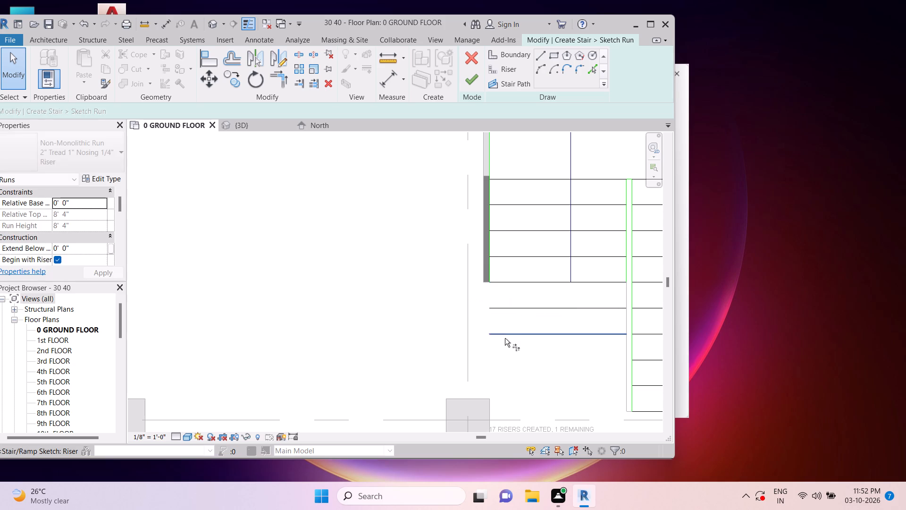
left_click(491, 272)
key("Escape")
scroll(608, 290, "down", 2)
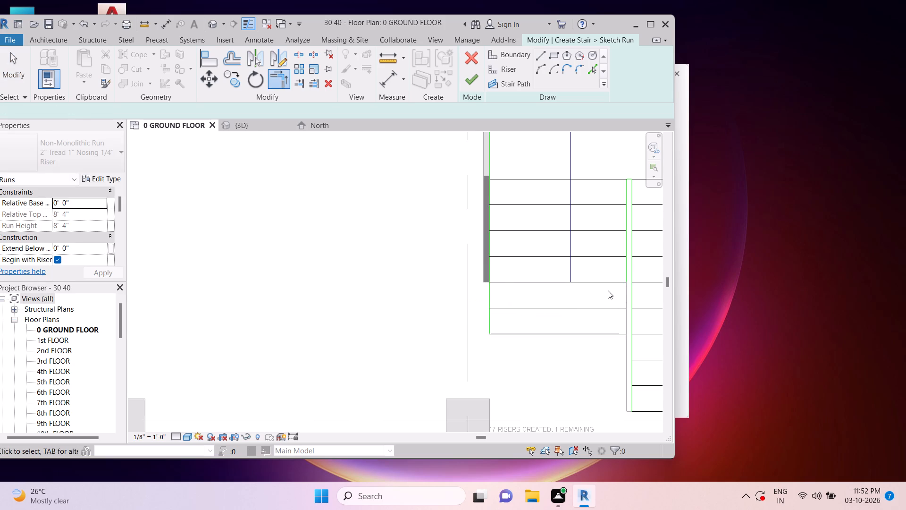
Extend the left flight's inner boundary to a corner with the lowest new riser.
key("Escape")
key("Escape")
scroll(613, 306, "up", 2)
key("Escape")
type("TR")
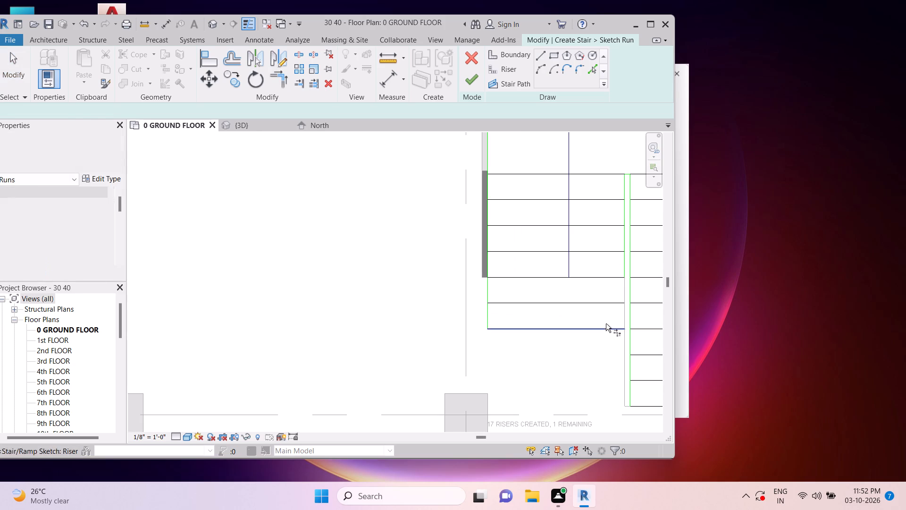
left_click(608, 324)
left_click(625, 254)
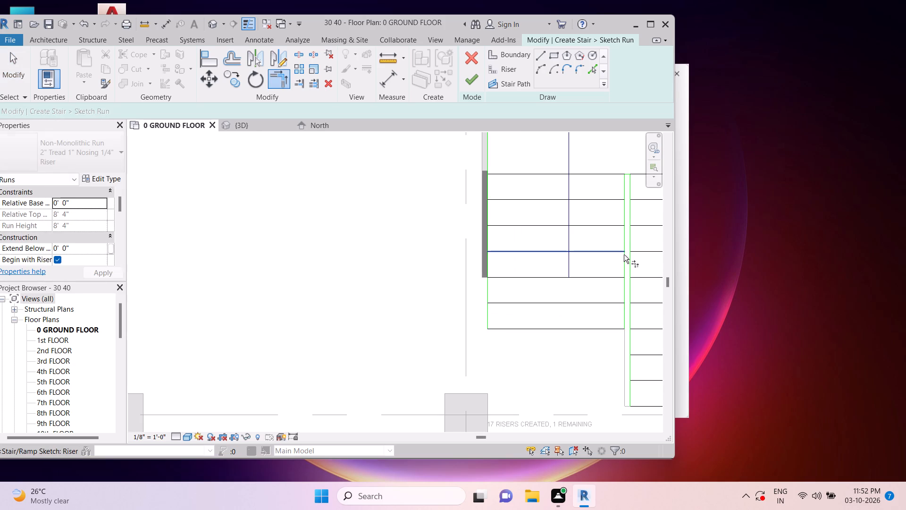
key("Escape")
key("Escape")
key("Escape")
Stretch the left flight's stair path line down to the lowest new riser.
left_click(569, 264)
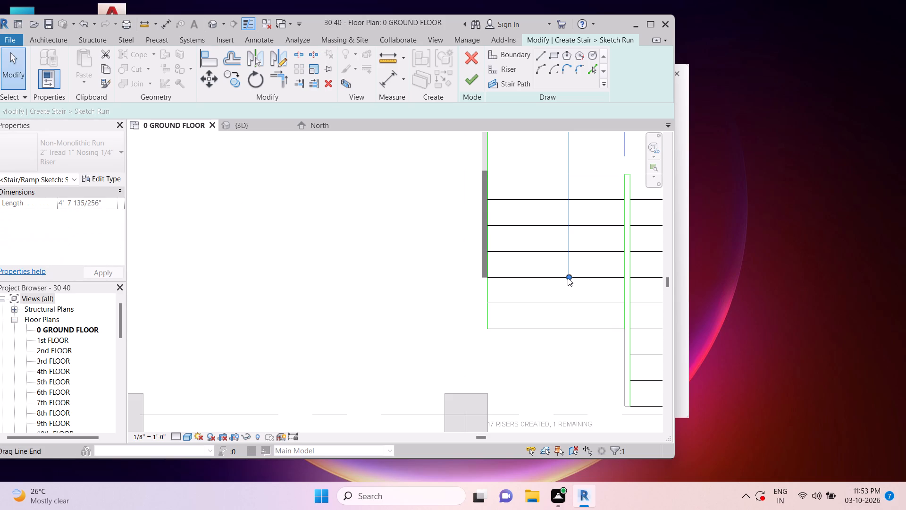
left_click_drag(568, 276, 570, 327)
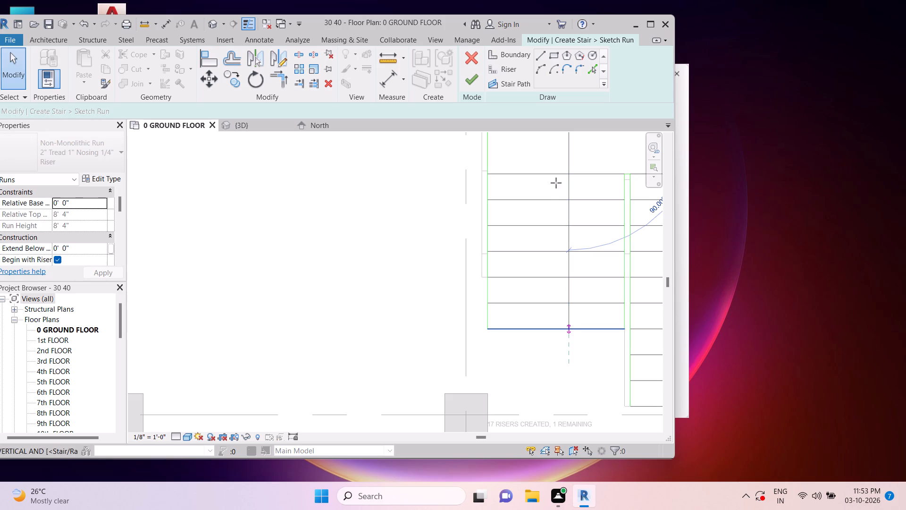
key("Escape")
key("Escape")
scroll(551, 199, "down", 4)
key("Escape")
key("Escape")
scroll(562, 216, "down", 3)
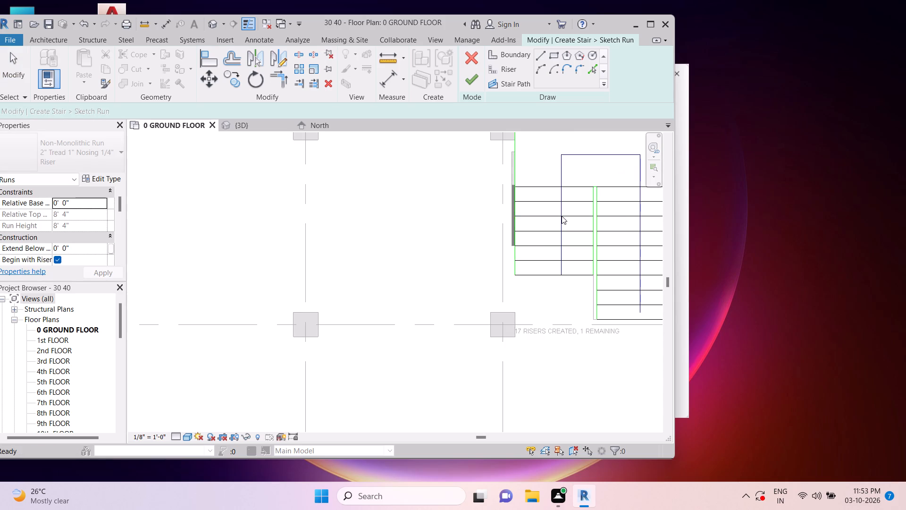
key("Escape")
key("Escape")
key("Escape")
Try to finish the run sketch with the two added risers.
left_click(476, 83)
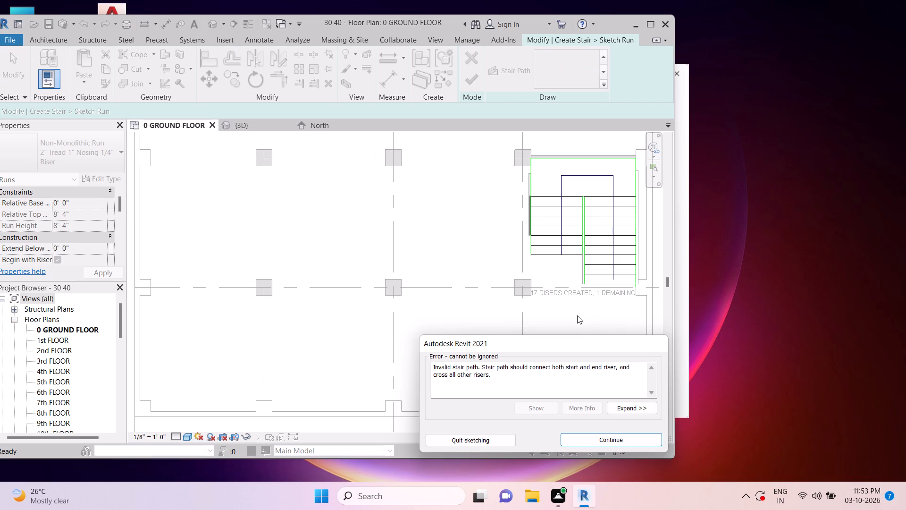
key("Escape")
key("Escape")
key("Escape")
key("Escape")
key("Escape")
Inspect the left flight's boundaries, risers and stair path in the run sketch for gaps.
scroll(555, 185, "up", 2)
scroll(543, 225, "up", 2)
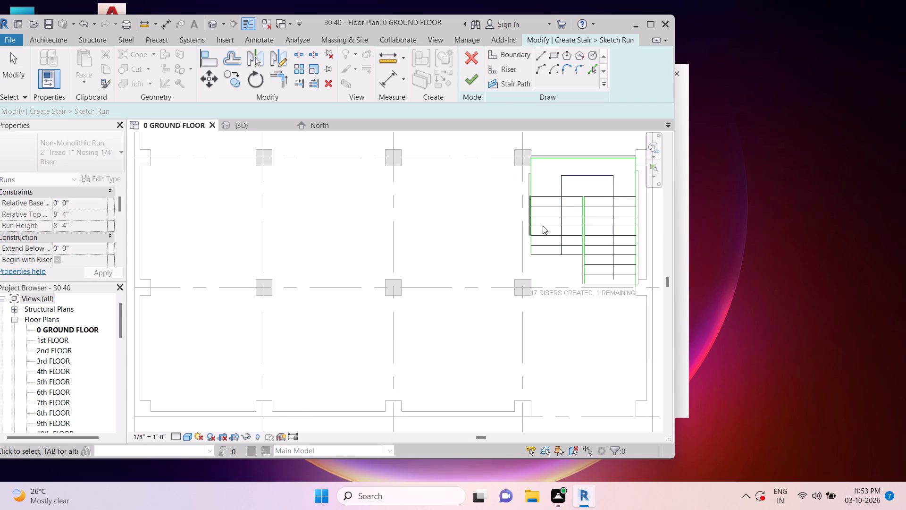
scroll(543, 226, "up", 1)
key("Escape")
key("Escape")
scroll(616, 294, "up", 3)
key("Escape")
key("Escape")
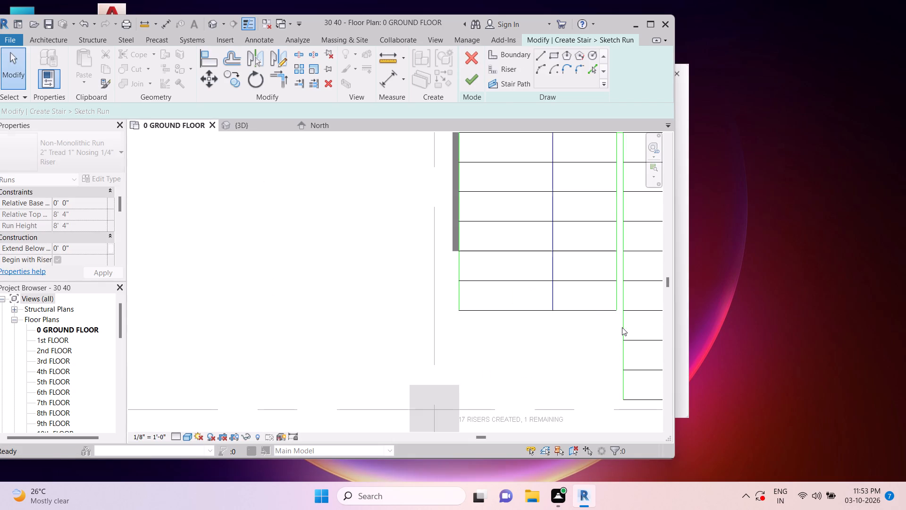
left_click(615, 328)
key("Escape")
scroll(614, 313, "down", 3)
key("Escape")
key("Escape")
scroll(591, 258, "down", 3)
key("Escape")
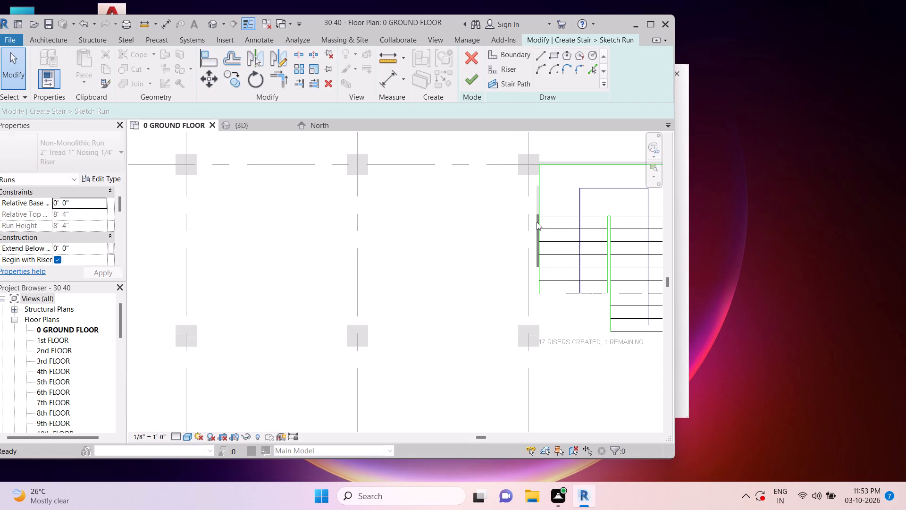
key("Escape")
scroll(540, 205, "up", 7)
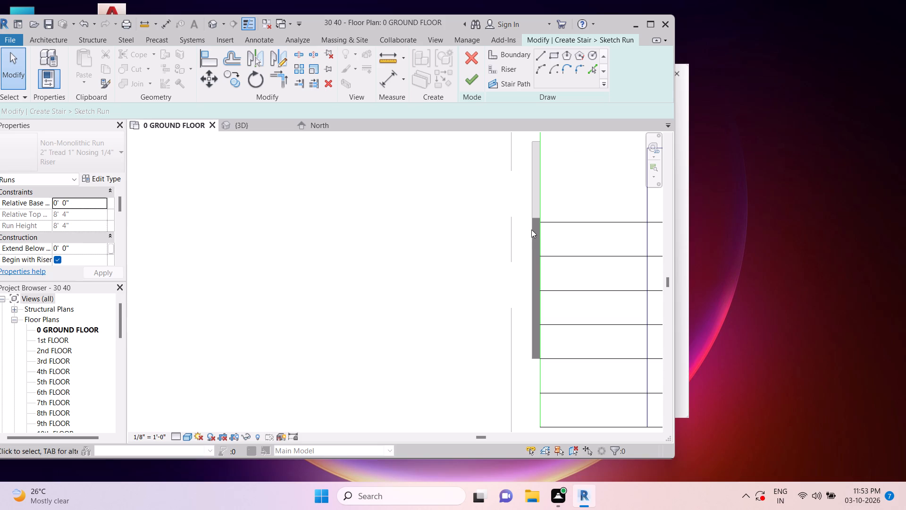
left_click(531, 229)
scroll(559, 220, "down", 3)
middle_click_drag(559, 221, 560, 229)
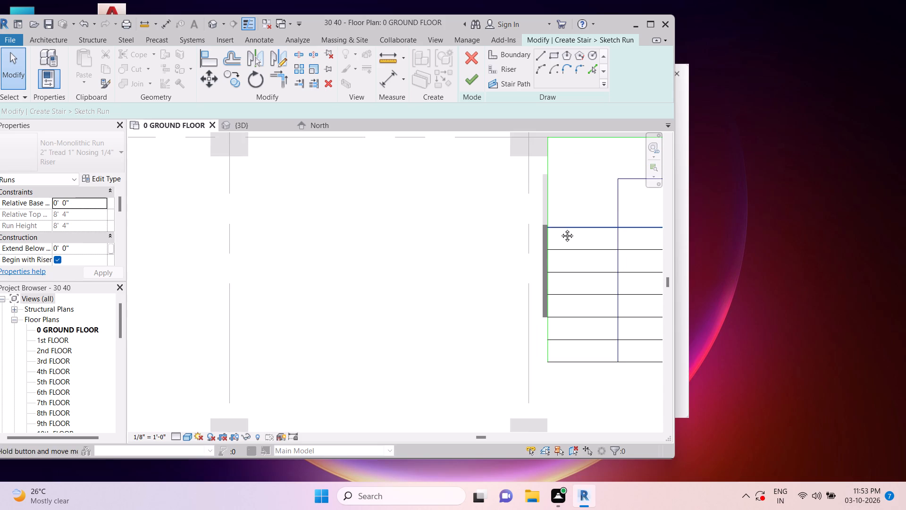
scroll(556, 232, "down", 3)
key("Escape")
key("Escape")
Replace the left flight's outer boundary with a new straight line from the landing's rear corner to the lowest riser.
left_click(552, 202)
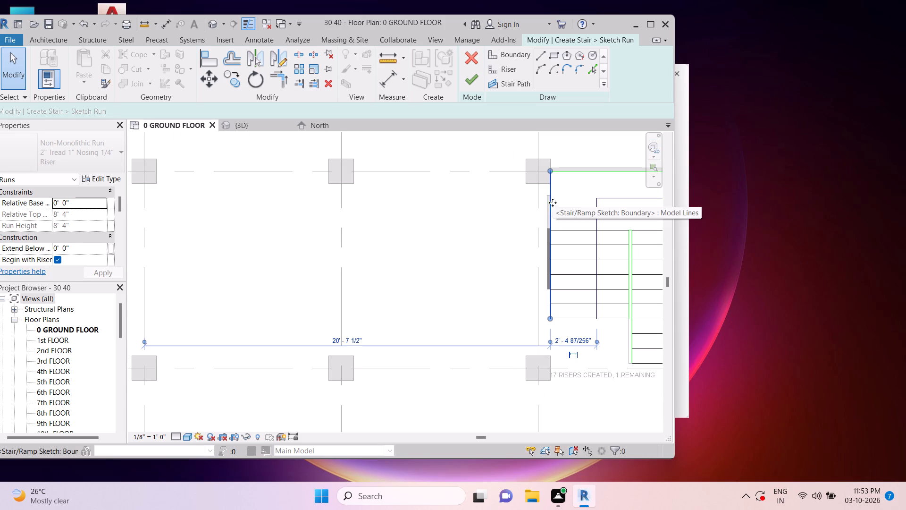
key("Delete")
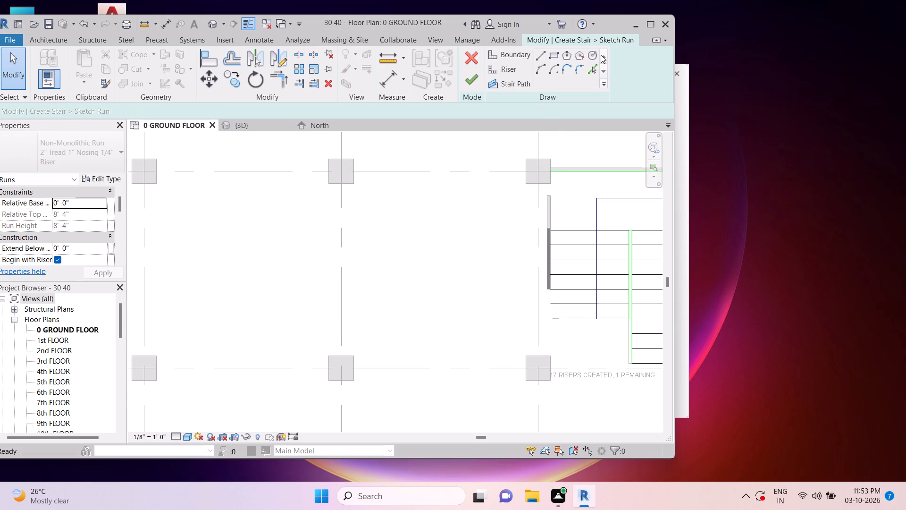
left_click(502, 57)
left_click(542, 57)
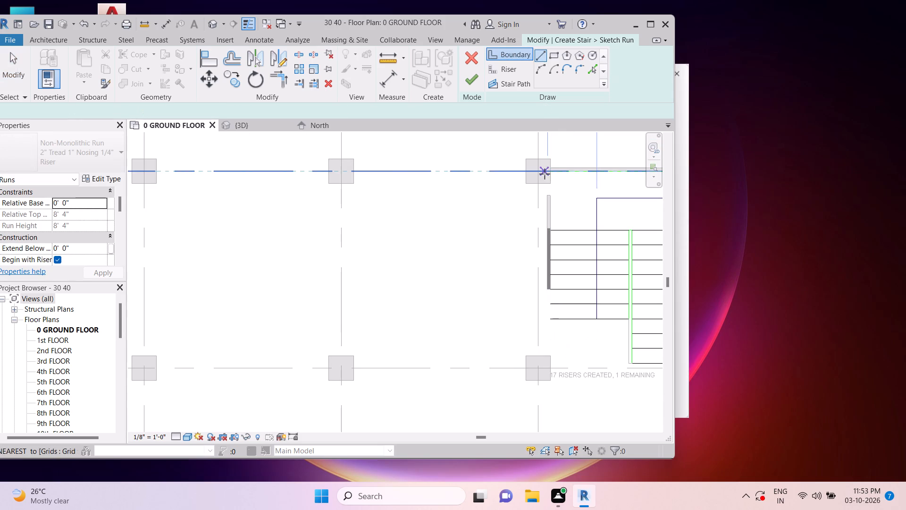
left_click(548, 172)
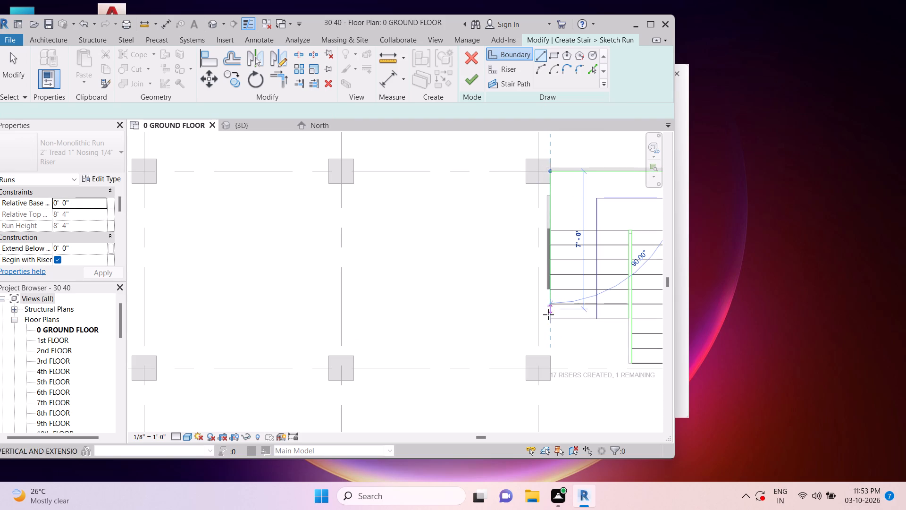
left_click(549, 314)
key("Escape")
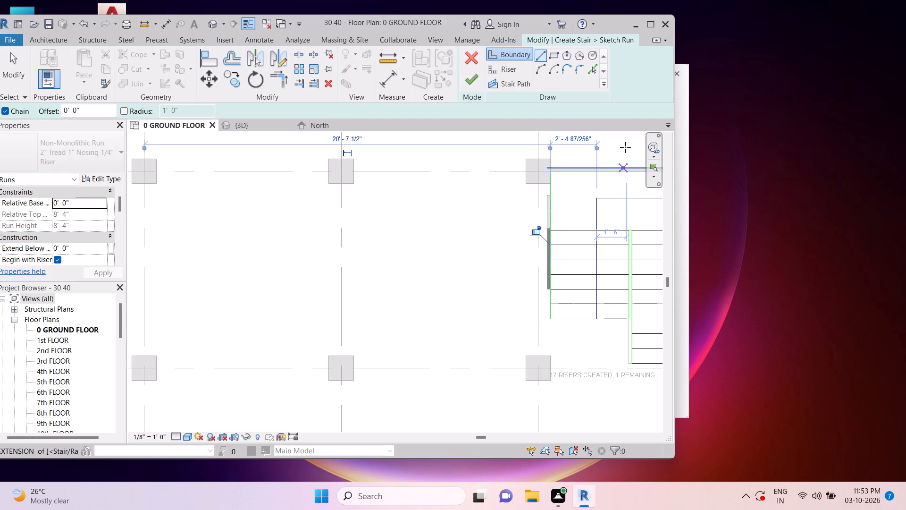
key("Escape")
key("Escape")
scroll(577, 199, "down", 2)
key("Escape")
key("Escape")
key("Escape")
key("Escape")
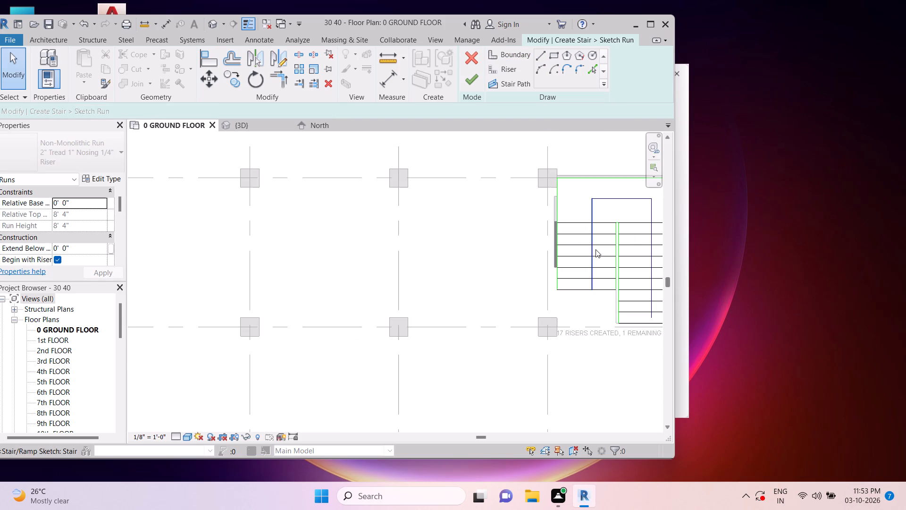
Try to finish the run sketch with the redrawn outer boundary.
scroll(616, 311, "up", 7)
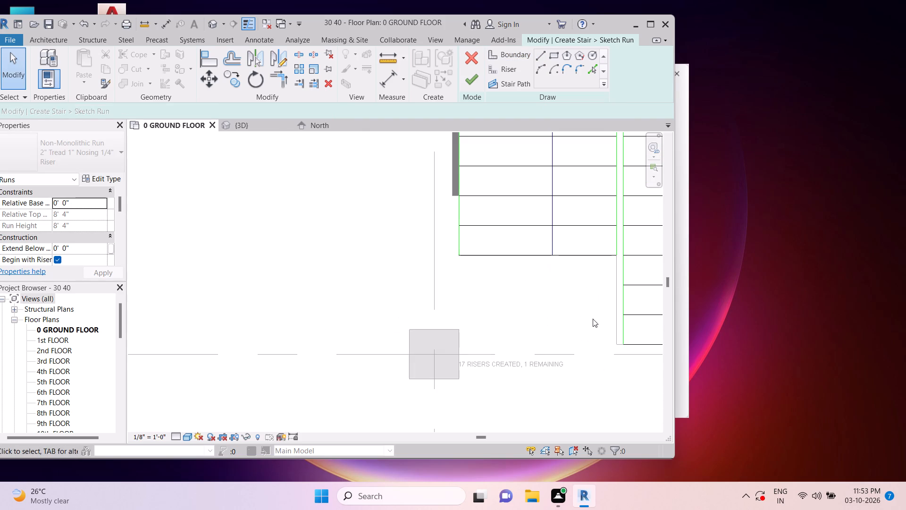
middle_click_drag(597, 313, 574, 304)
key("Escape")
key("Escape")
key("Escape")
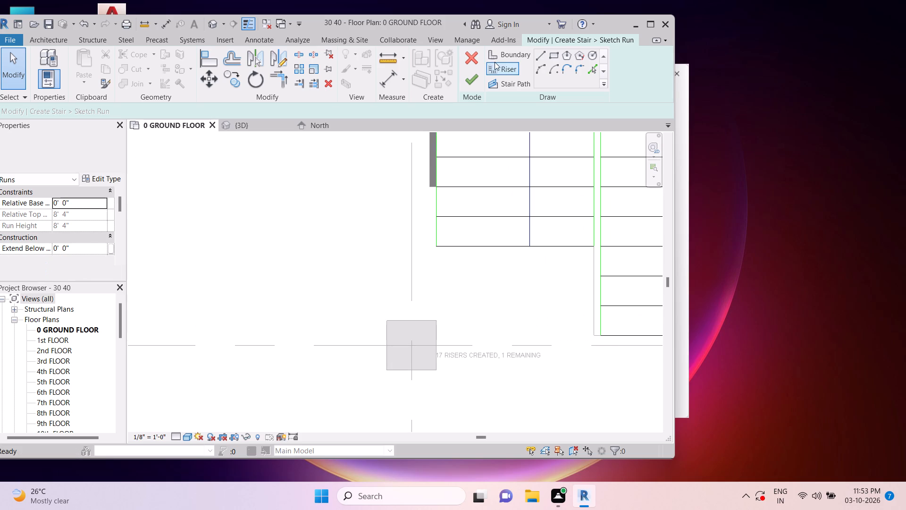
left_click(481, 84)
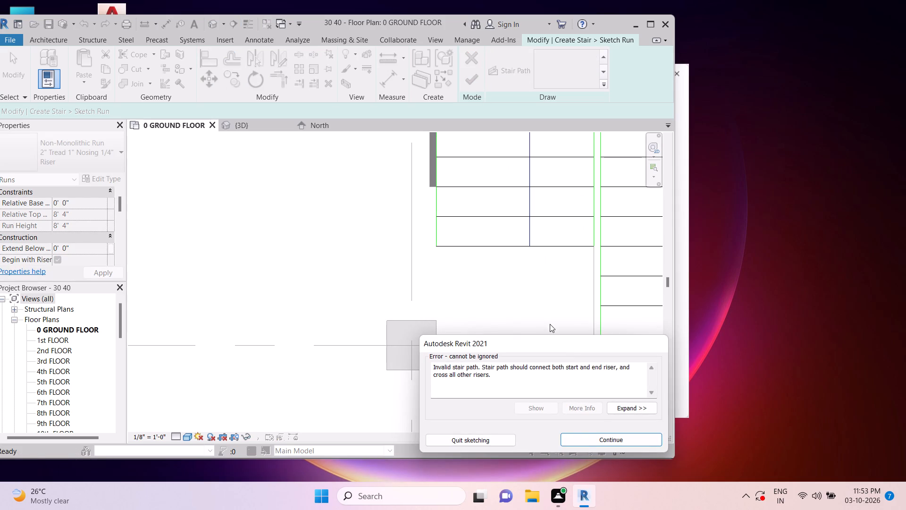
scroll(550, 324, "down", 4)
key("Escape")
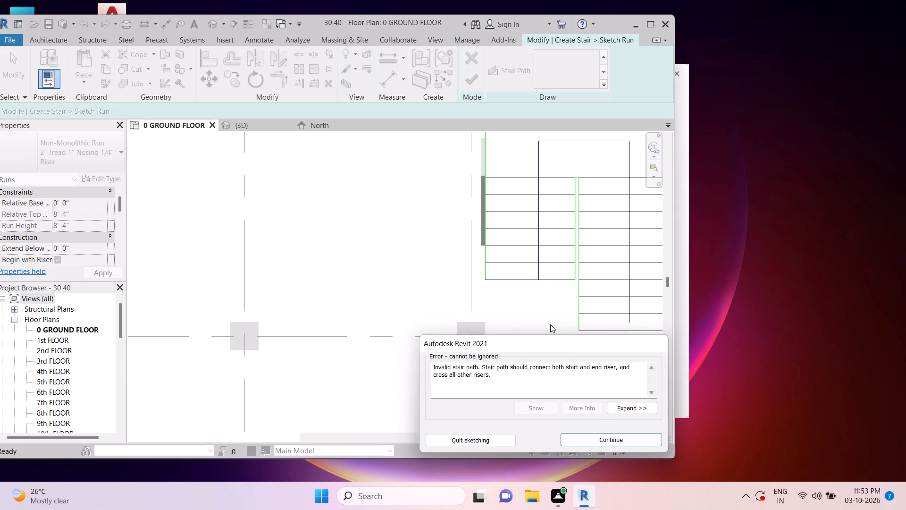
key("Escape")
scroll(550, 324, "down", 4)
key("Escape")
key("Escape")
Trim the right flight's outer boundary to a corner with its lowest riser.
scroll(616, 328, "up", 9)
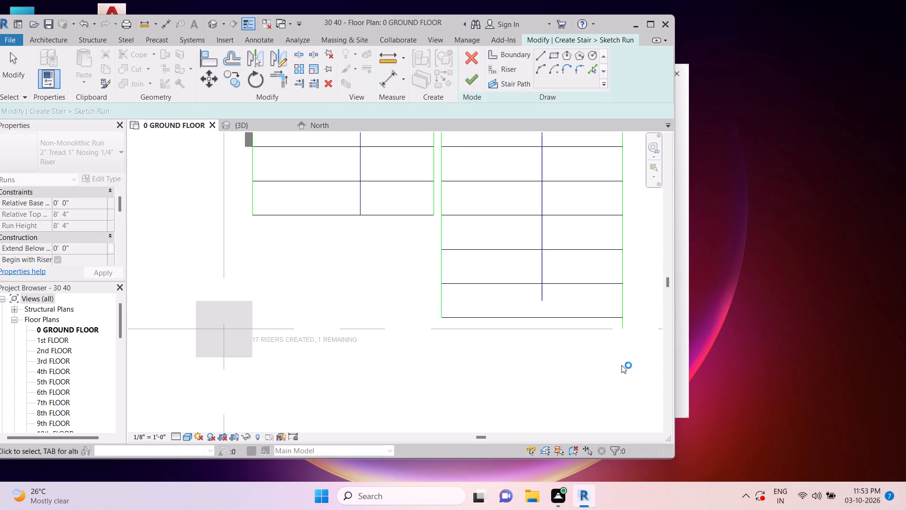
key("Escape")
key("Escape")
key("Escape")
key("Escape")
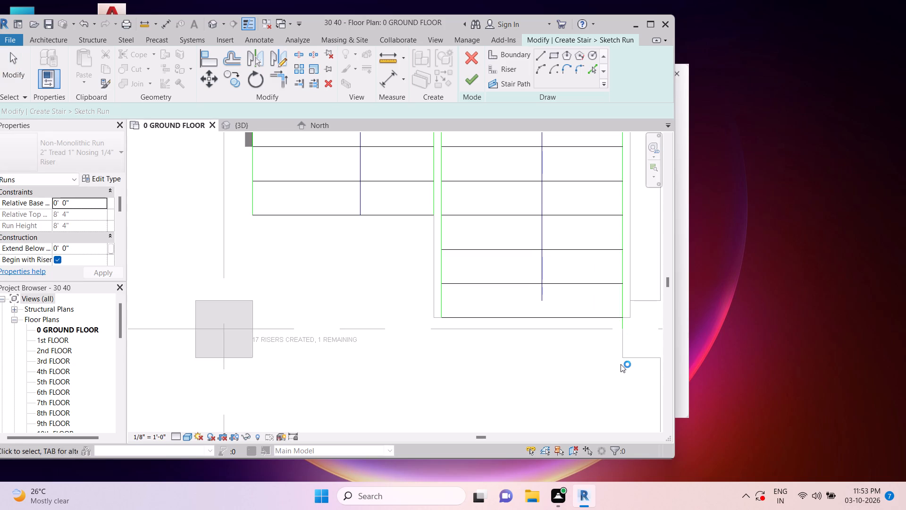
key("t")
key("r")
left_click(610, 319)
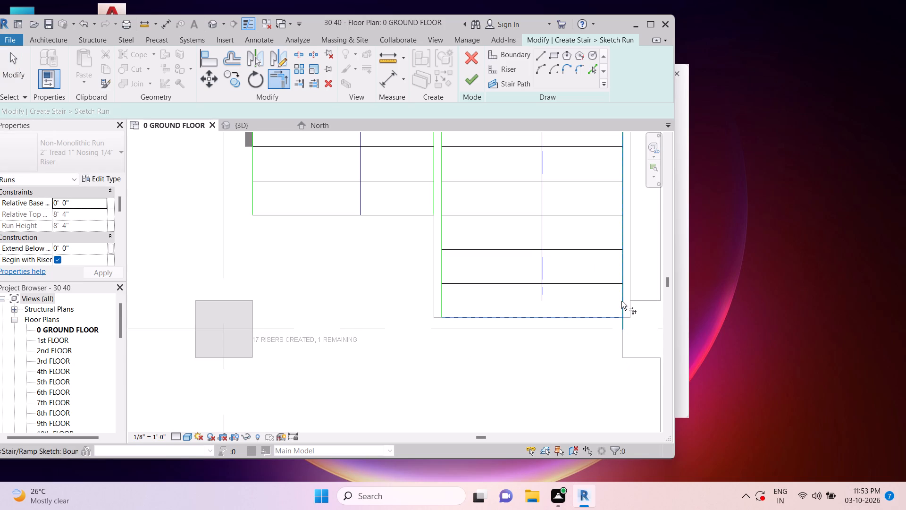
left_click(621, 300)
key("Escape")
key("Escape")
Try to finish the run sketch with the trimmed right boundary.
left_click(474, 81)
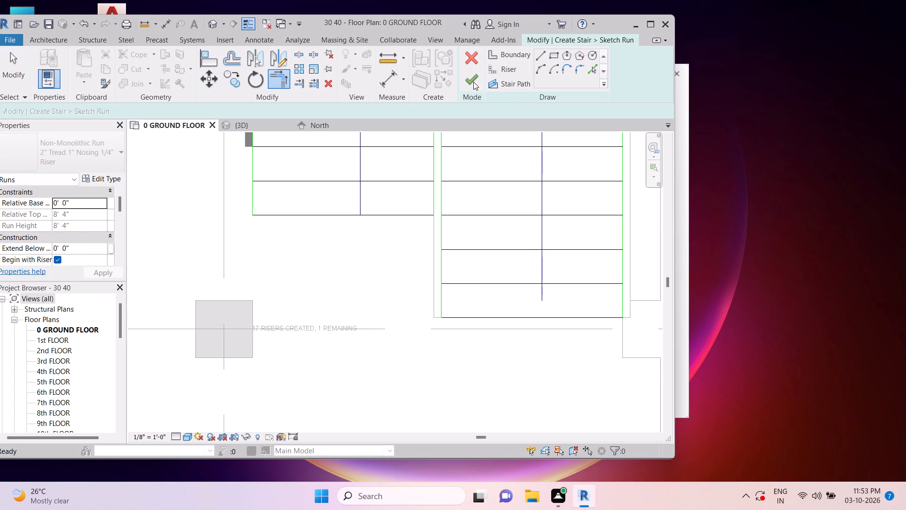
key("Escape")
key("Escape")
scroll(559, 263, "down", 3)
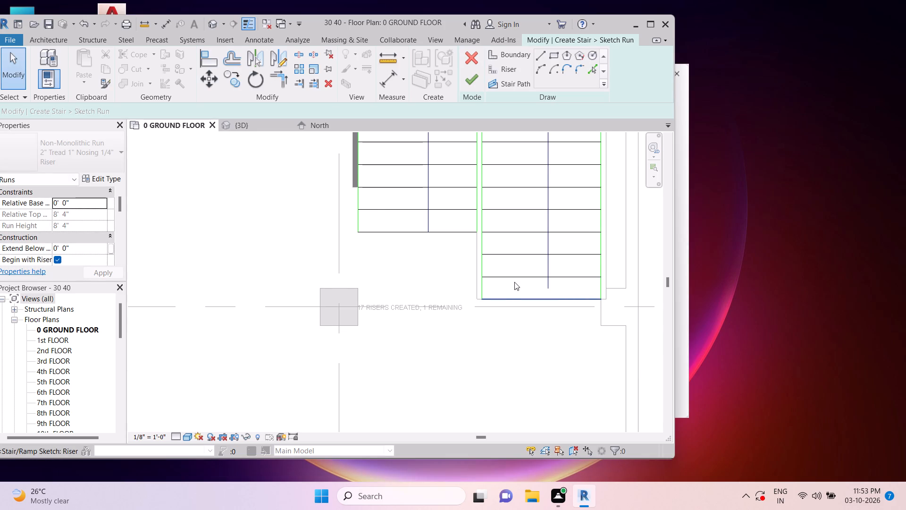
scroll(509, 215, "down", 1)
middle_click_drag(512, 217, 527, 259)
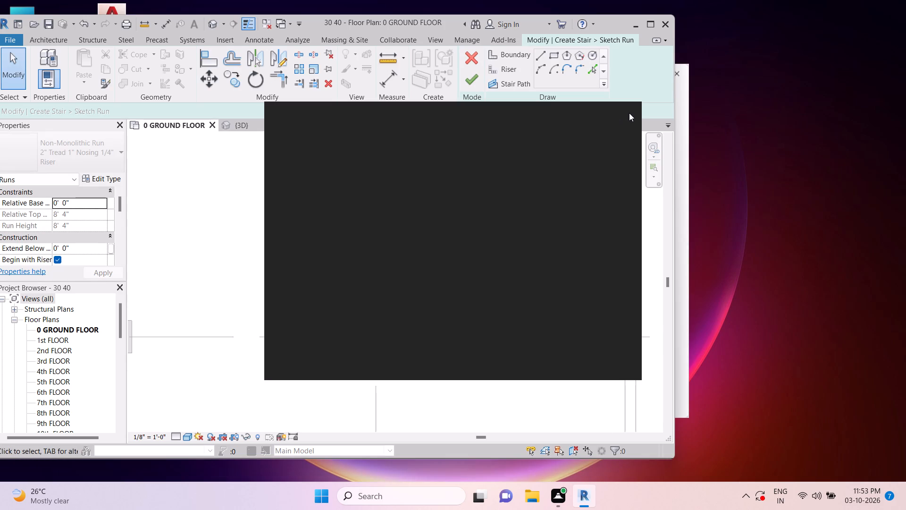
Close the pop-up window covering the floor plan.
left_click(624, 121)
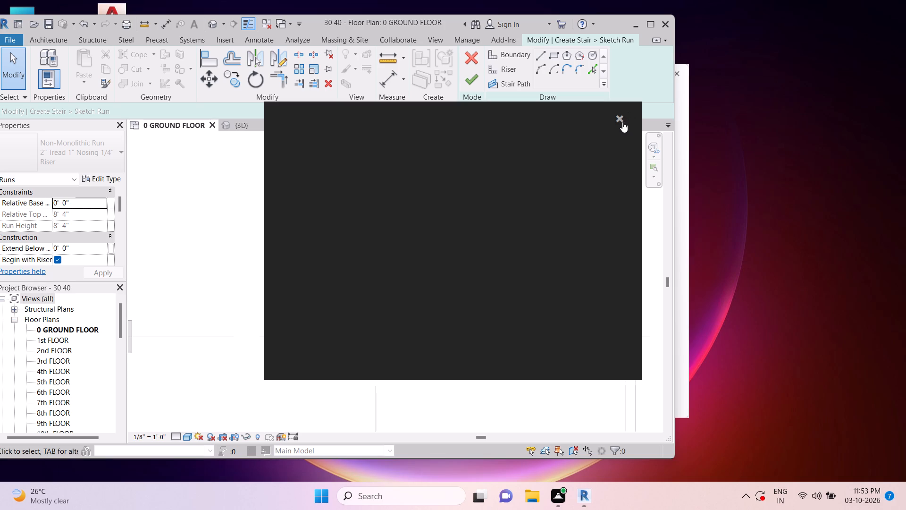
key("Escape")
key("Escape")
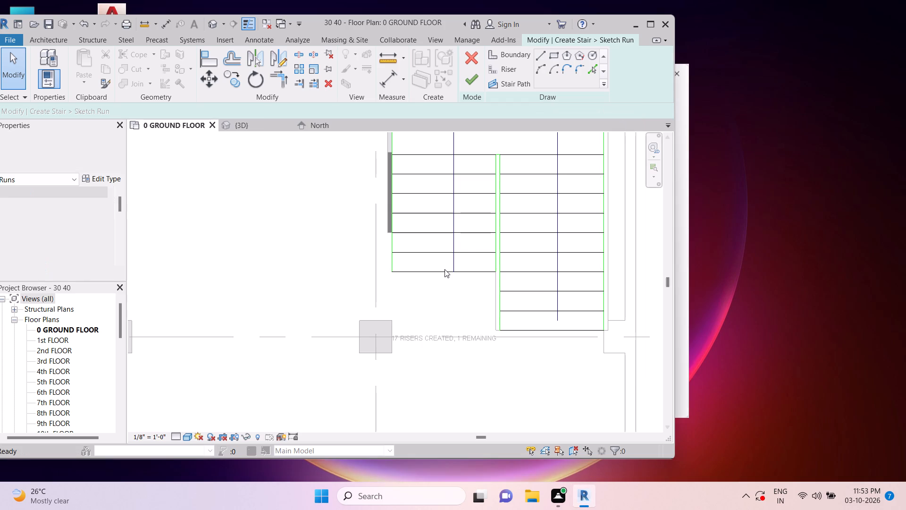
Examine the boundary lines and risers around the landing and the gap between the two flights.
middle_click_drag(459, 230, 476, 328)
key("Escape")
key("Escape")
scroll(508, 256, "up", 7)
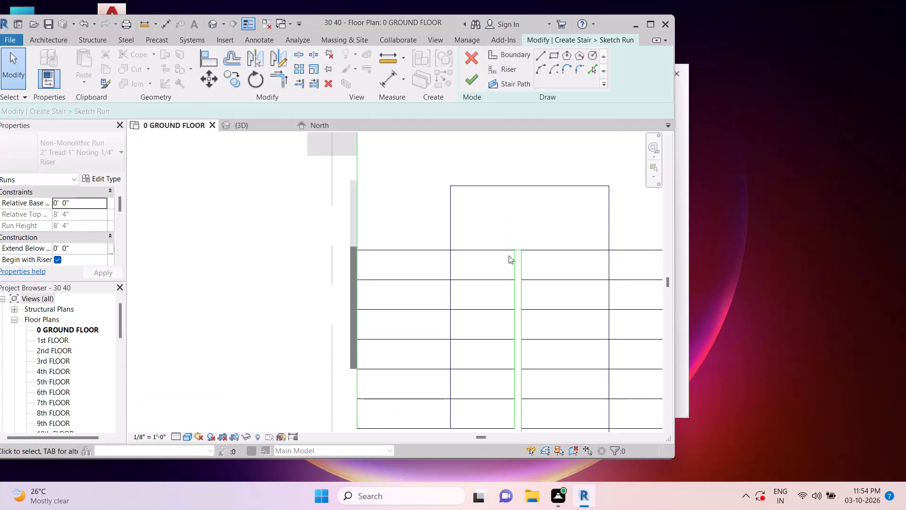
key("Escape")
scroll(522, 256, "up", 3)
key("Escape")
key("Escape")
scroll(522, 254, "up", 3)
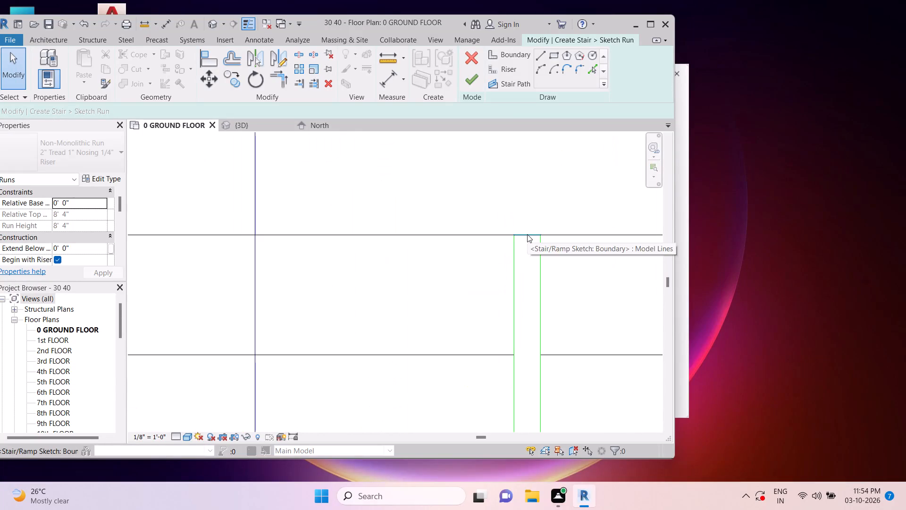
key("Escape")
scroll(527, 239, "down", 12)
key("Escape")
key("Escape")
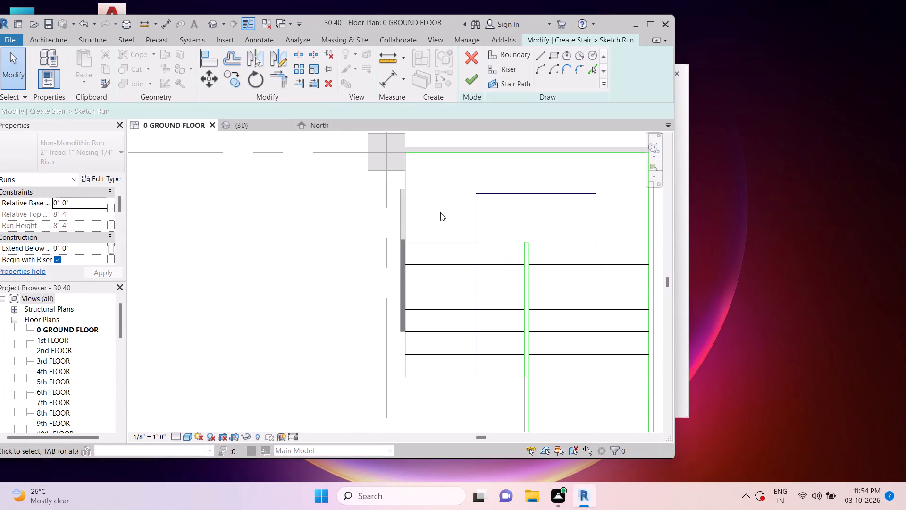
key("Escape")
key("Escape")
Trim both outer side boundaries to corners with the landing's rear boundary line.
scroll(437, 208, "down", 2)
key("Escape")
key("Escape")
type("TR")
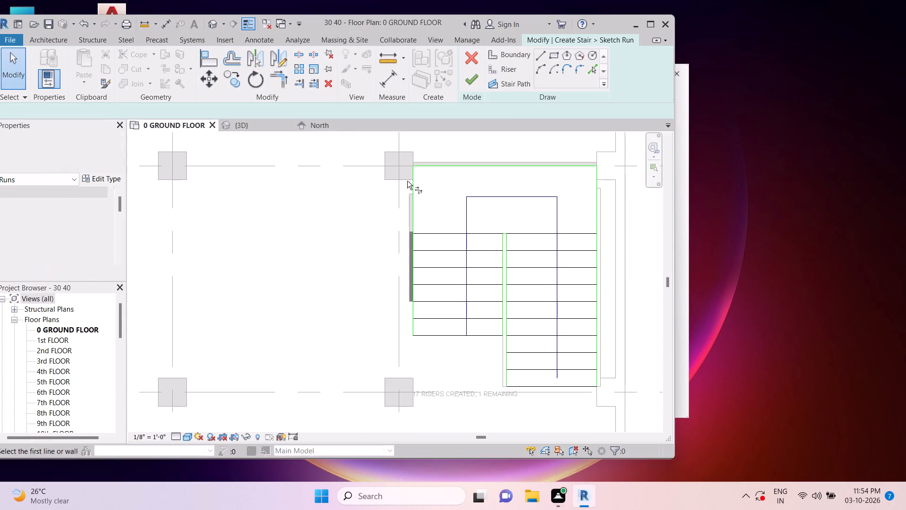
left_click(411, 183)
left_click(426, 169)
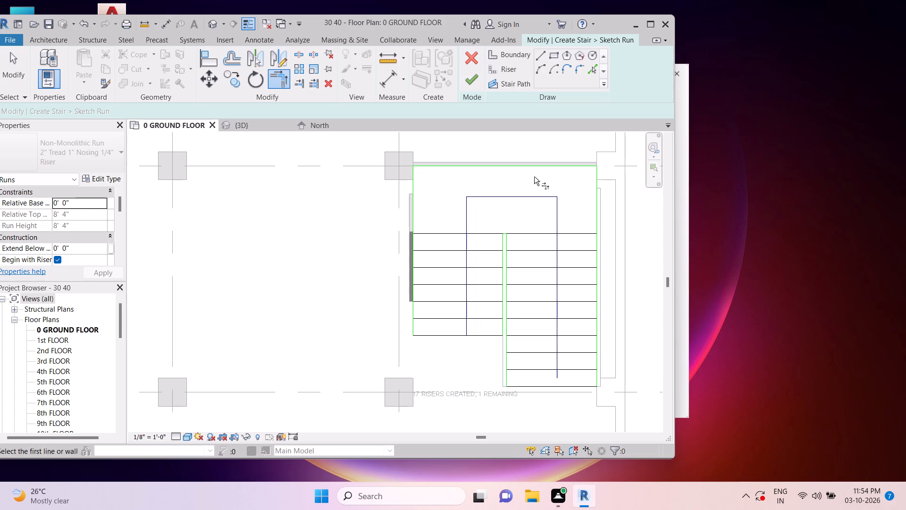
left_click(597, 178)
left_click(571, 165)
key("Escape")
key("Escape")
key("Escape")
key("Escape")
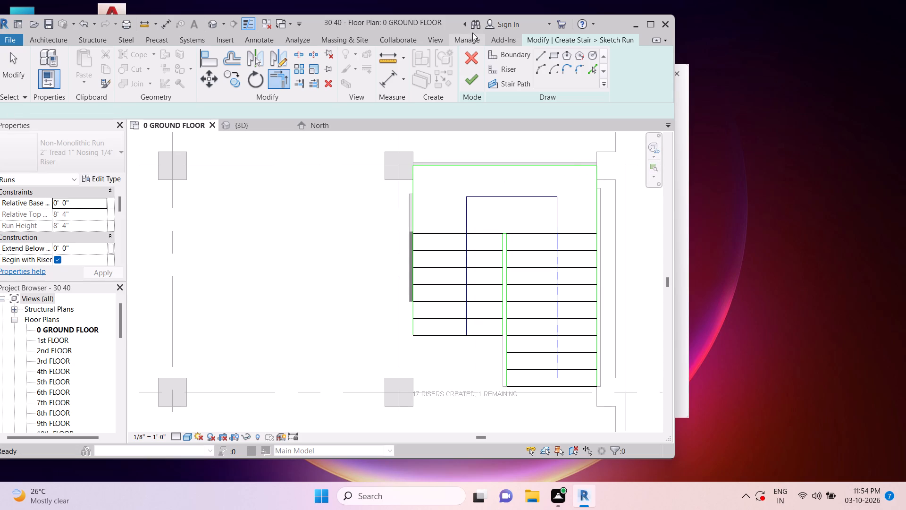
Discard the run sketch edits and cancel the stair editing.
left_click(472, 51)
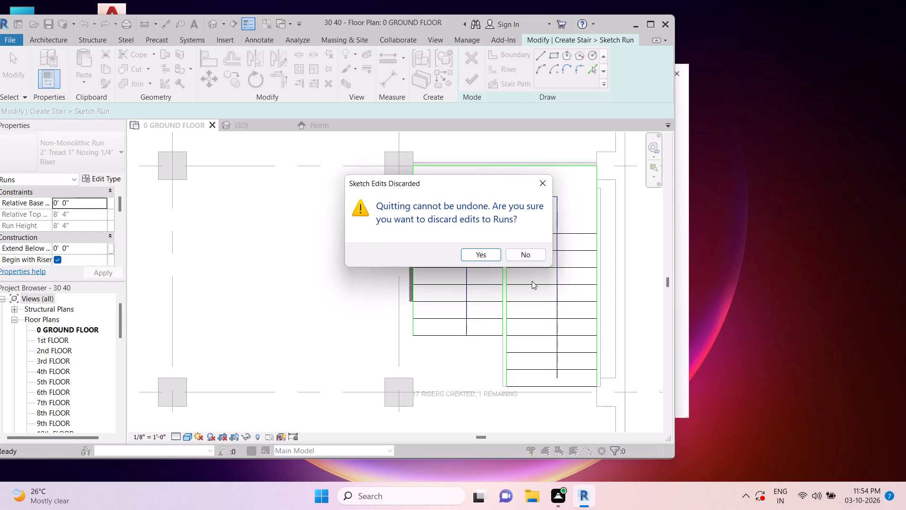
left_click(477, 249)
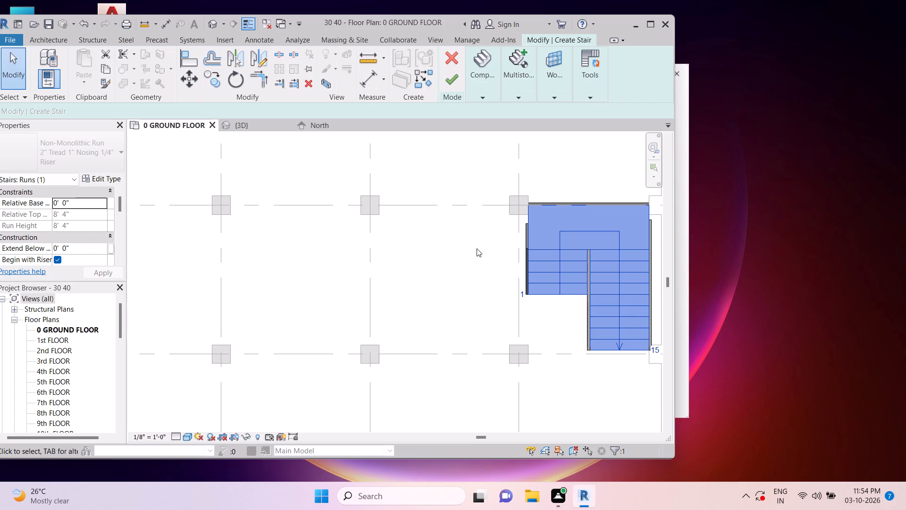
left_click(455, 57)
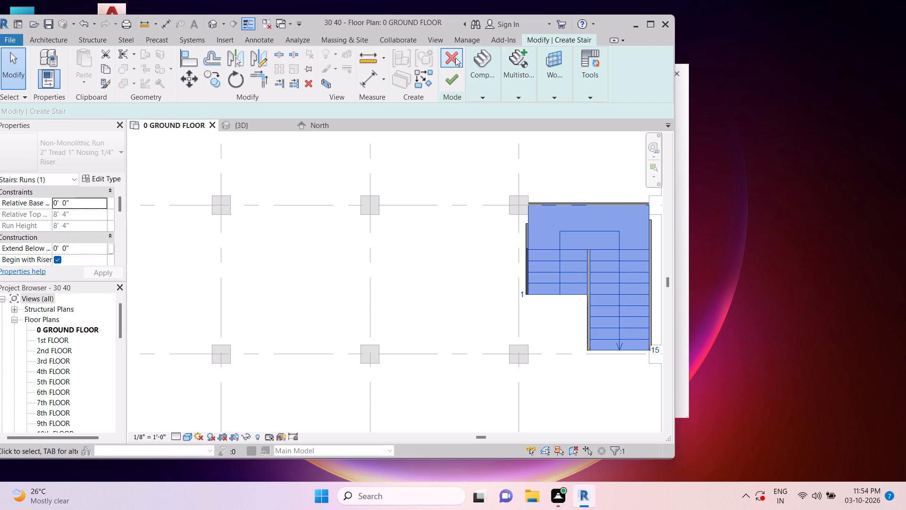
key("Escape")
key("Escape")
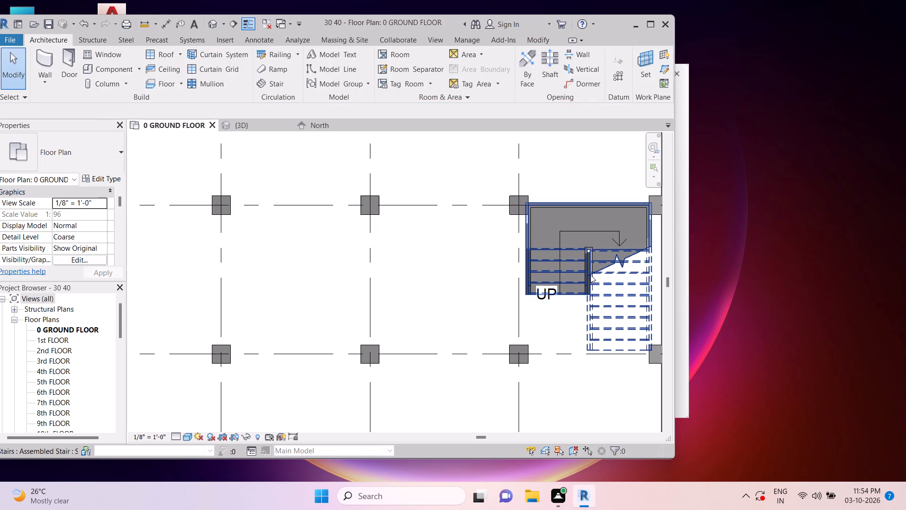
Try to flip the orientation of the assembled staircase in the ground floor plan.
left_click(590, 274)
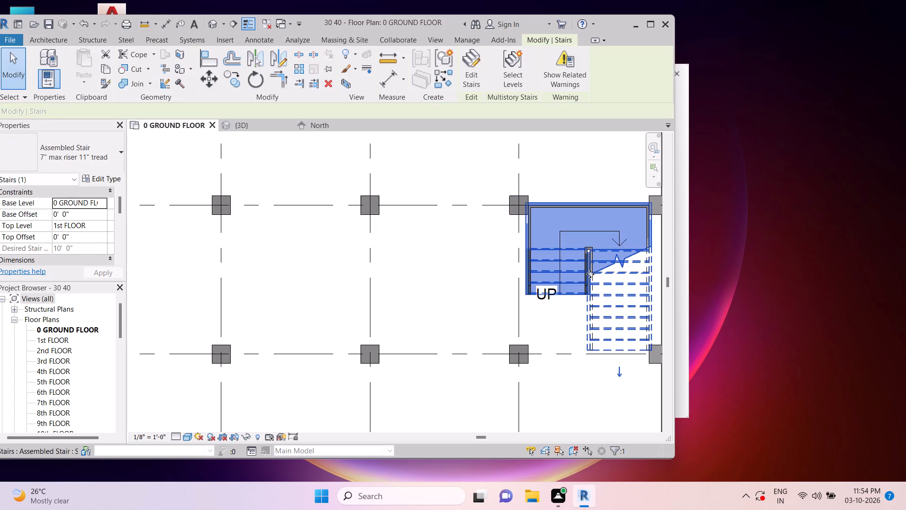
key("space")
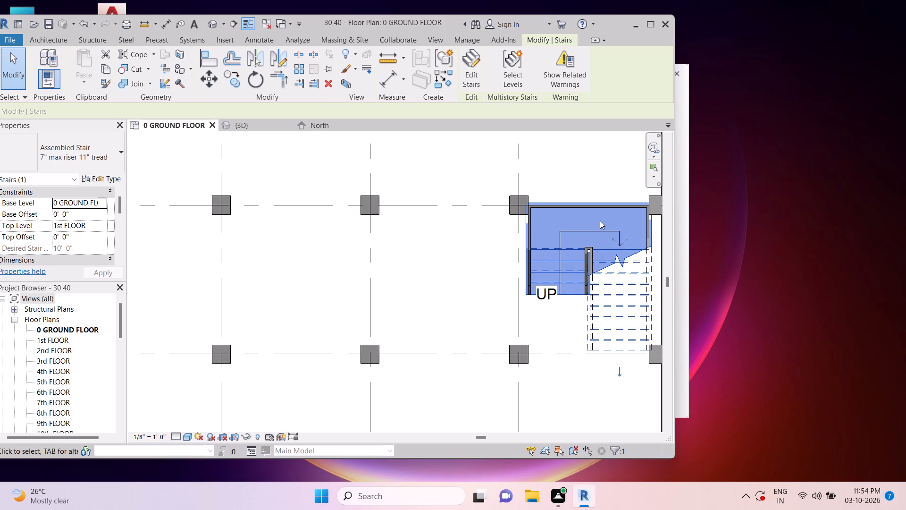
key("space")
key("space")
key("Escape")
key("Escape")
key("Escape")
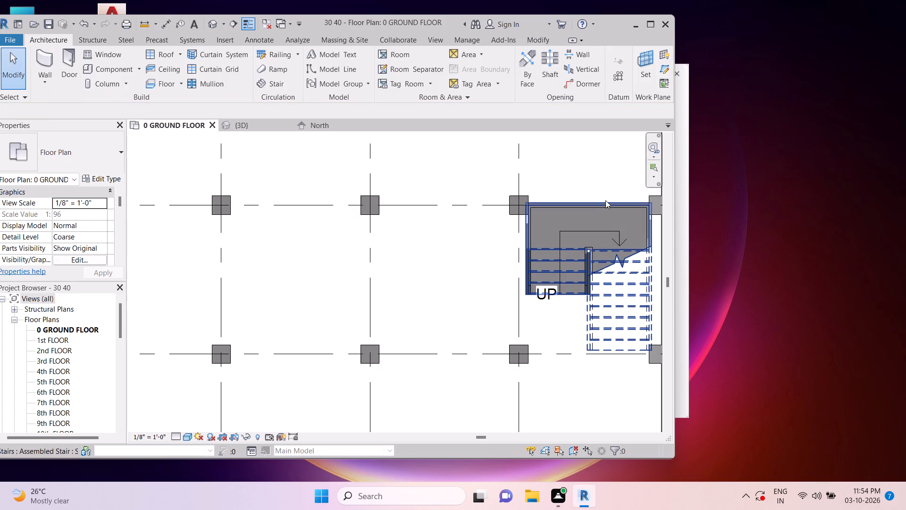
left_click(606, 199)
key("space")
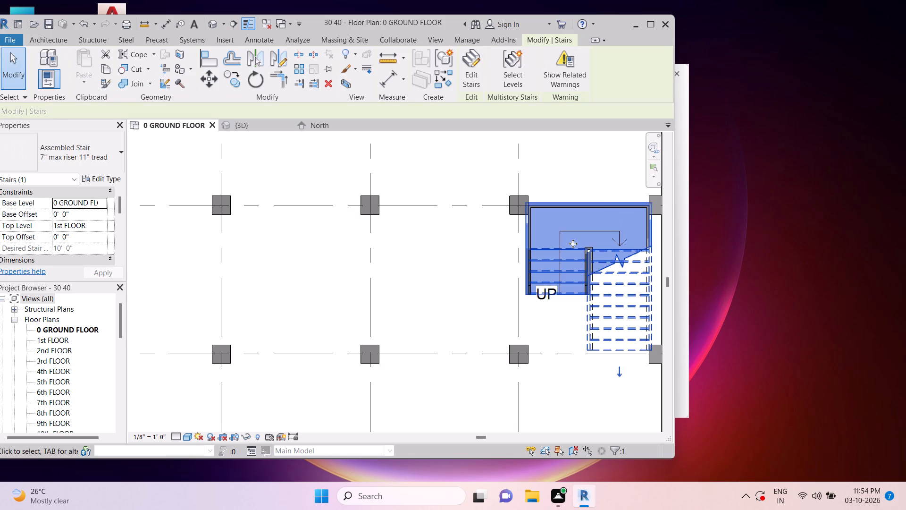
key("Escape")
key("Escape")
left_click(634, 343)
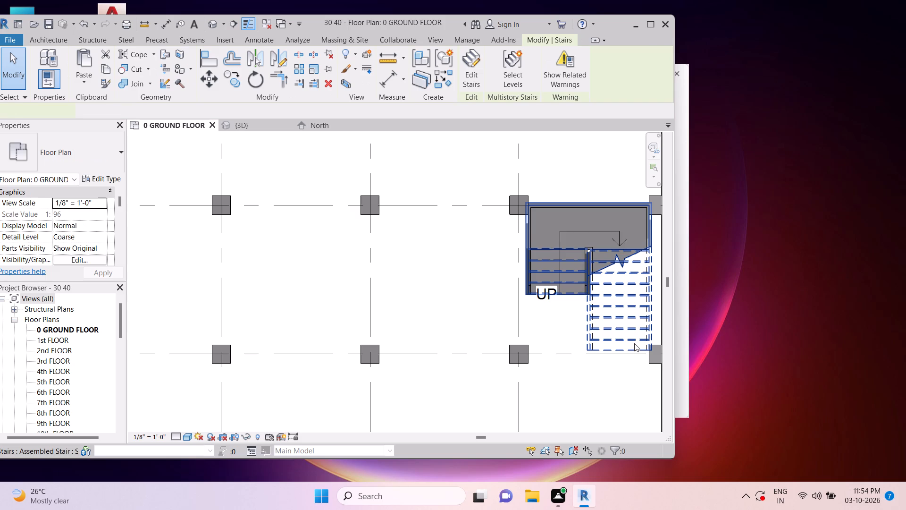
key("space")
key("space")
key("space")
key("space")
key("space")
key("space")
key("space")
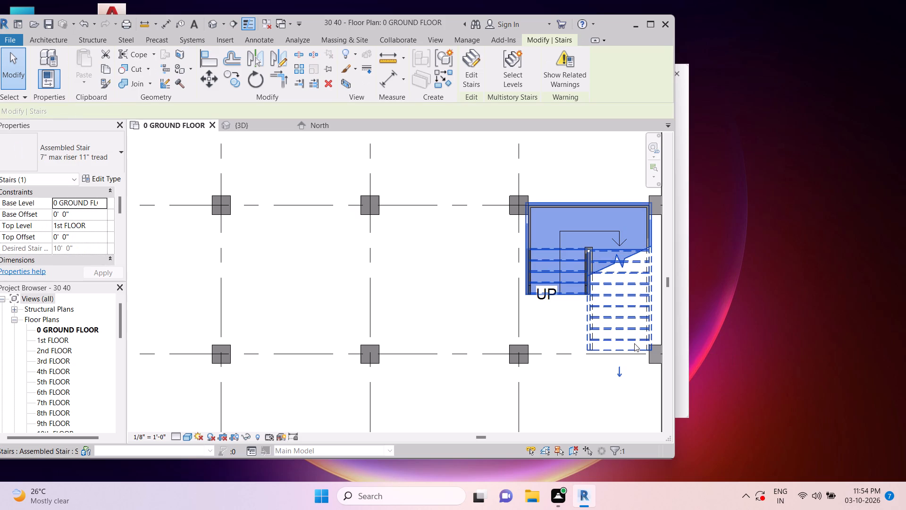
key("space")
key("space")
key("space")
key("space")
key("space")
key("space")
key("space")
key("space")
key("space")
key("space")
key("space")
Delete both the outer and inner handrails of the staircase in the 3D view.
left_click(216, 24)
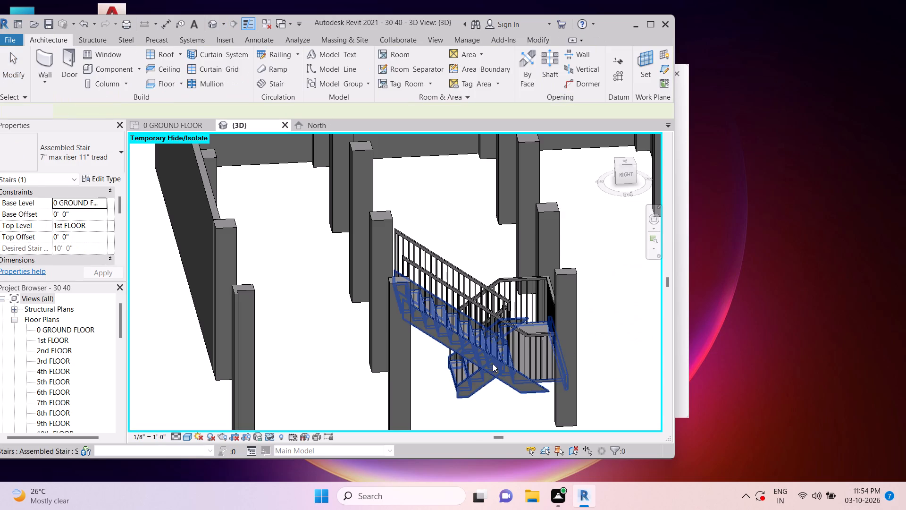
left_click(507, 333)
key("Escape")
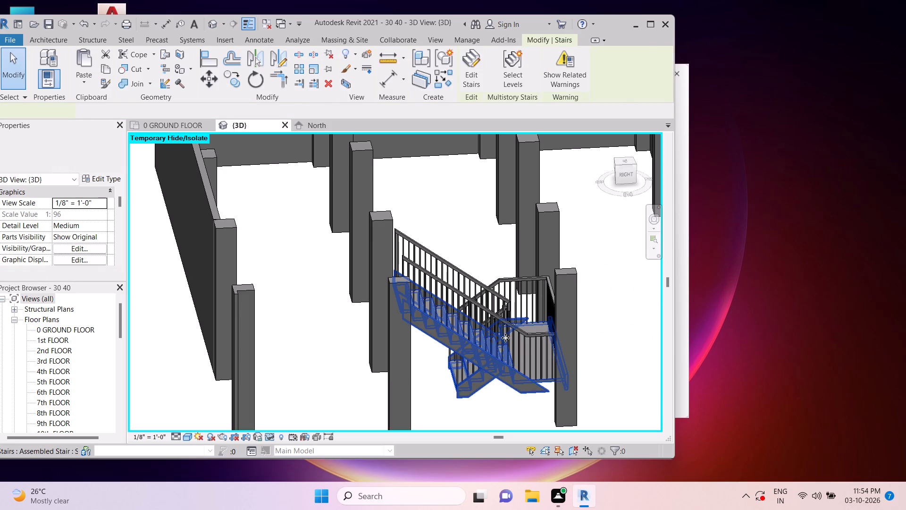
key("Escape")
key("Escape")
left_click(541, 332)
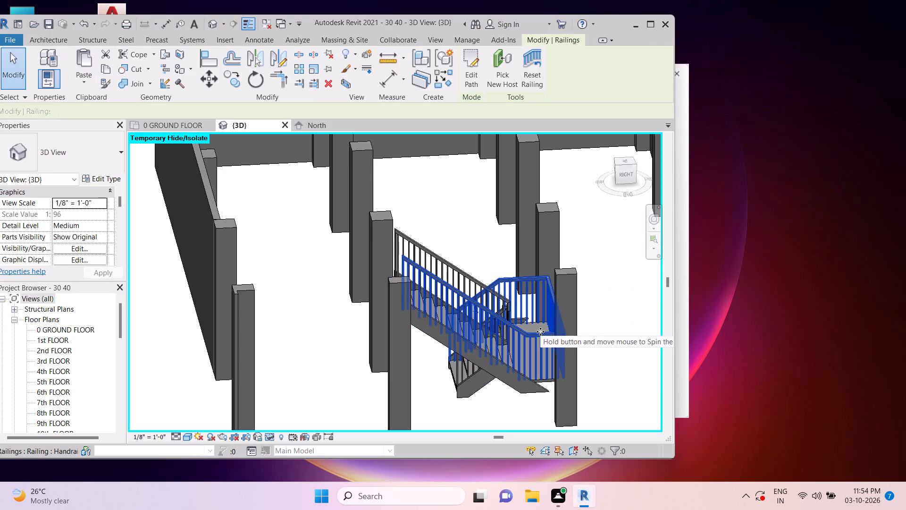
key("Delete")
left_click(486, 296)
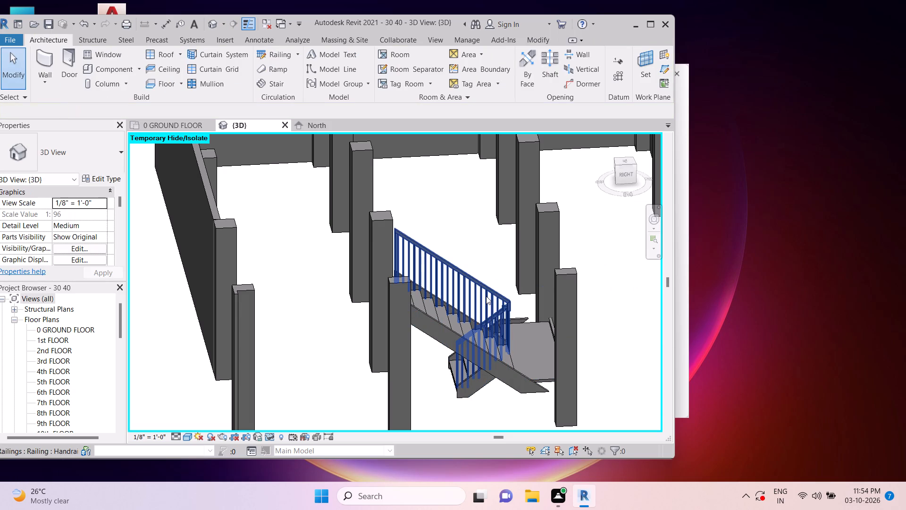
key("Delete")
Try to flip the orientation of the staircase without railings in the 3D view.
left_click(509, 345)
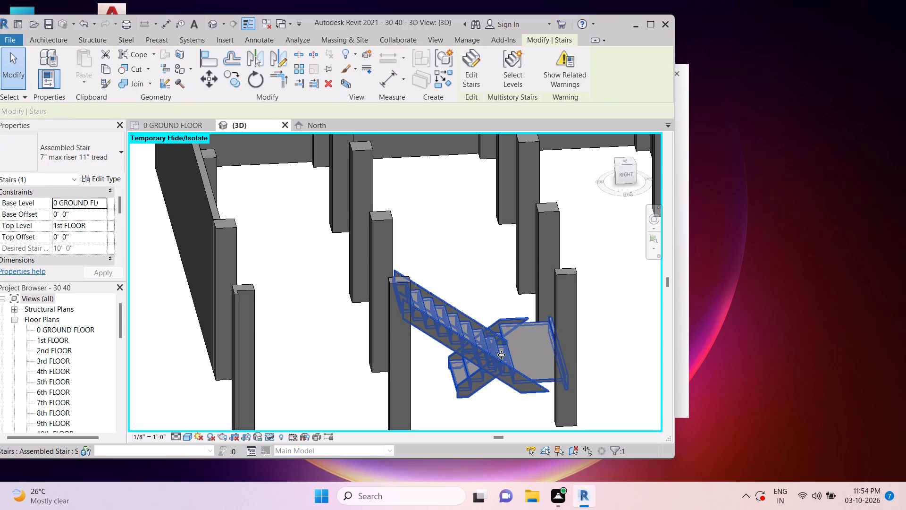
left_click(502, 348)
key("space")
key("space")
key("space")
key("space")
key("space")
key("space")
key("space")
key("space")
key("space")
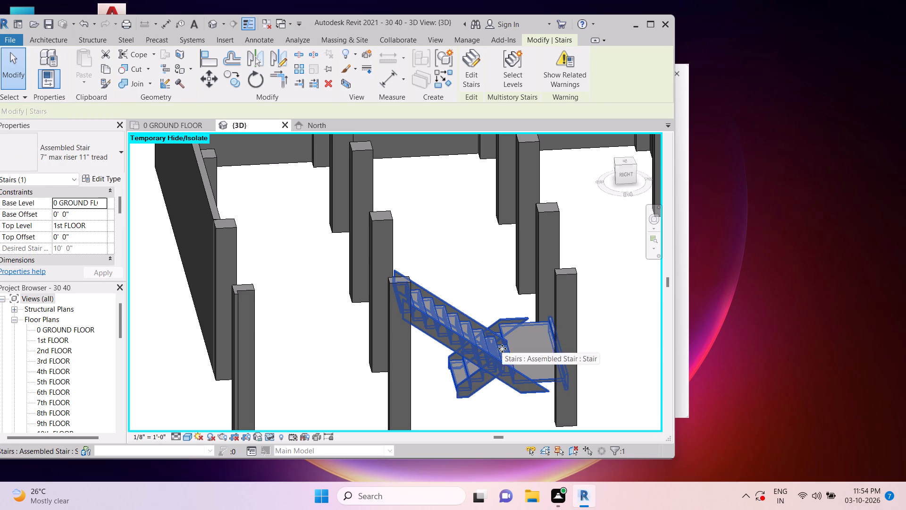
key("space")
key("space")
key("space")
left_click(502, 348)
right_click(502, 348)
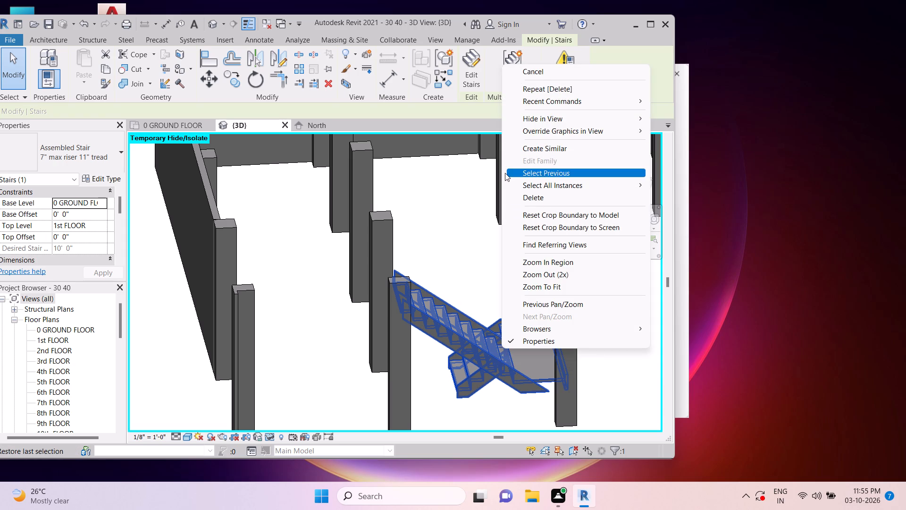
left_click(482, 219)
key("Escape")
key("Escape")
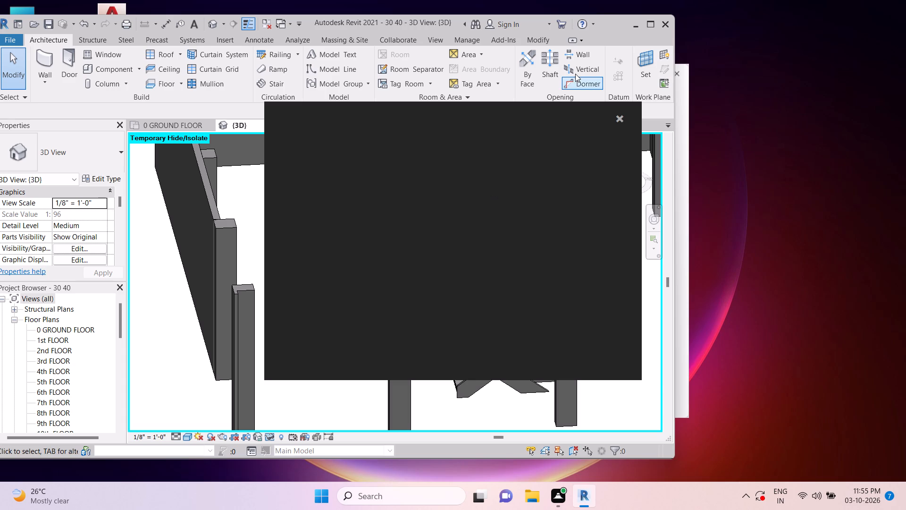
Close the pop-up window covering the 3D view.
left_click(615, 117)
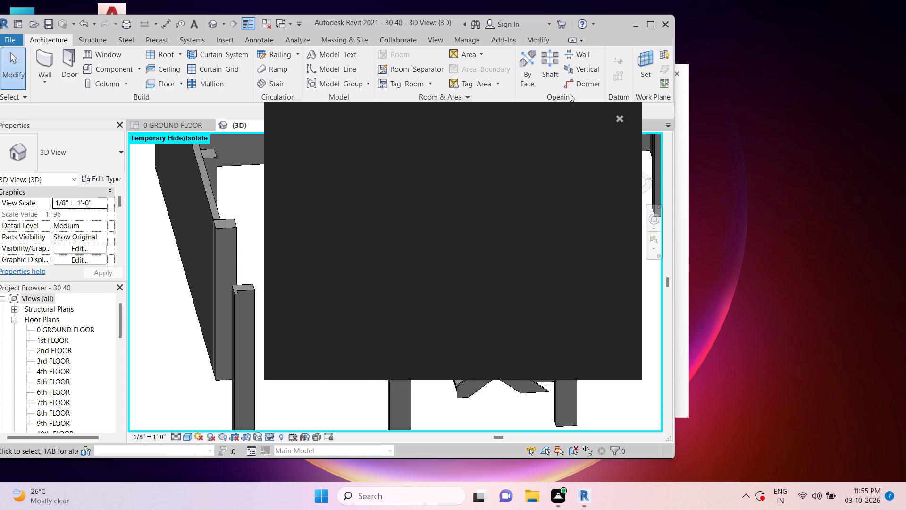
Examine the staircase layout across the 0 GROUND FLOOR plan, the 3D view and the 1st FLOOR plan.
left_click(182, 124)
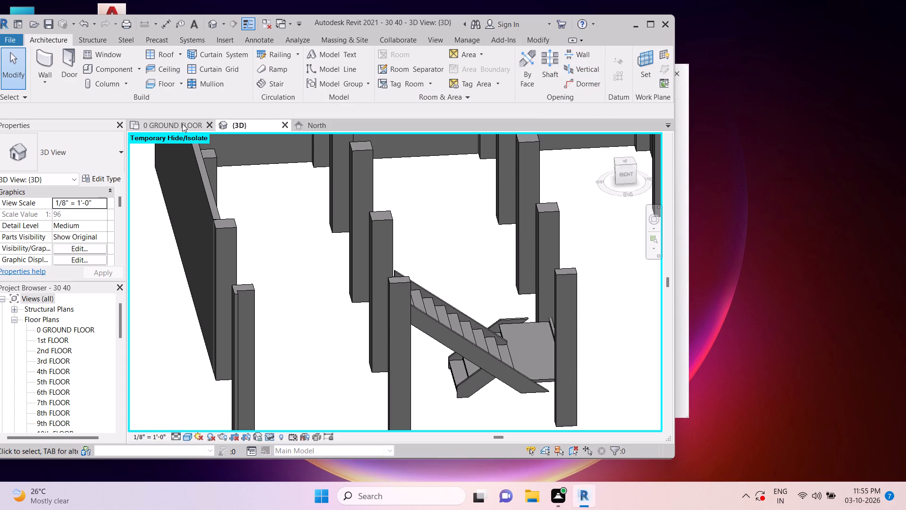
scroll(394, 261, "down", 9)
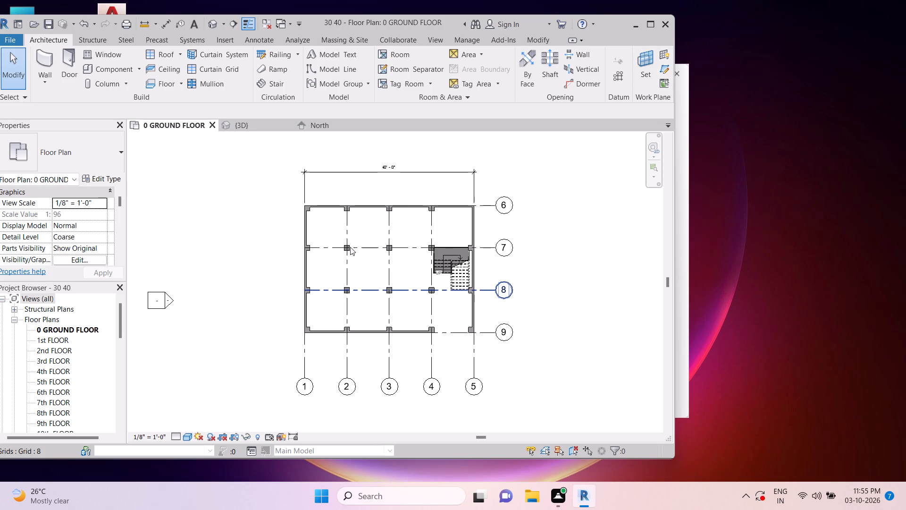
left_click(255, 130)
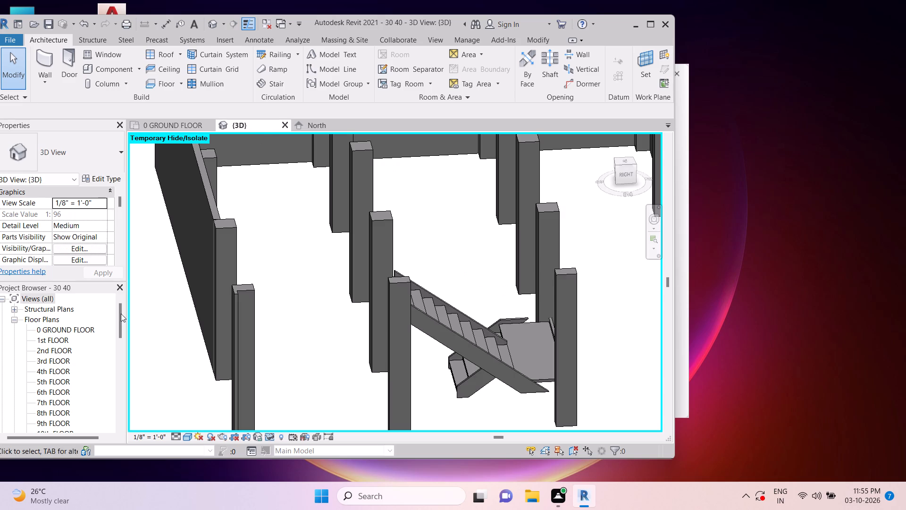
double_click(65, 338)
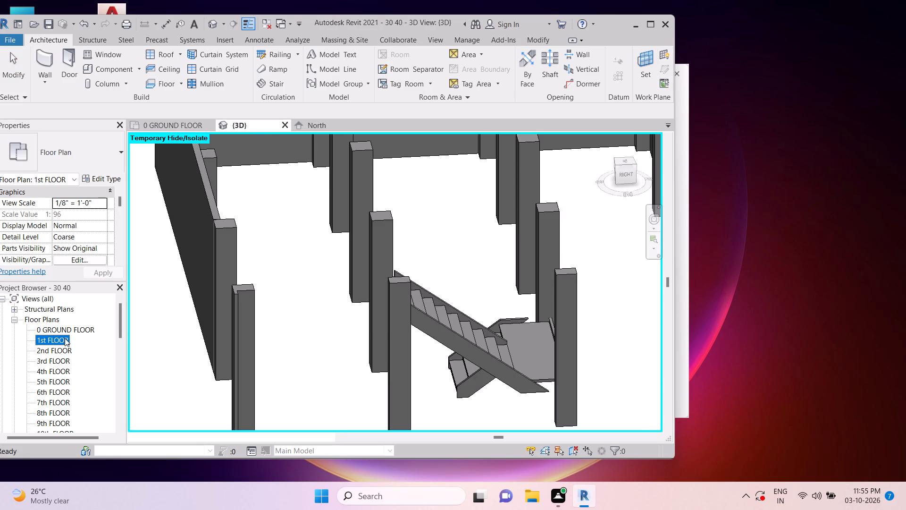
scroll(313, 227, "up", 7)
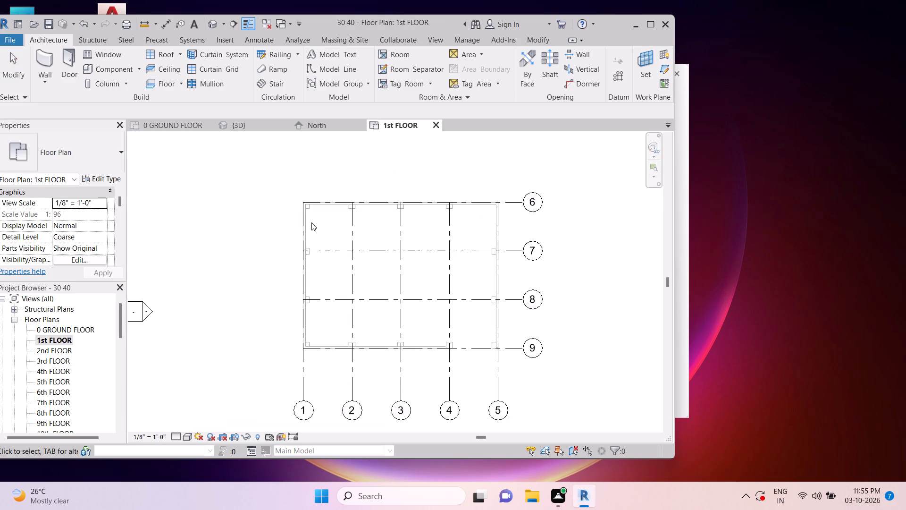
scroll(311, 222, "up", 1)
scroll(313, 173, "down", 2)
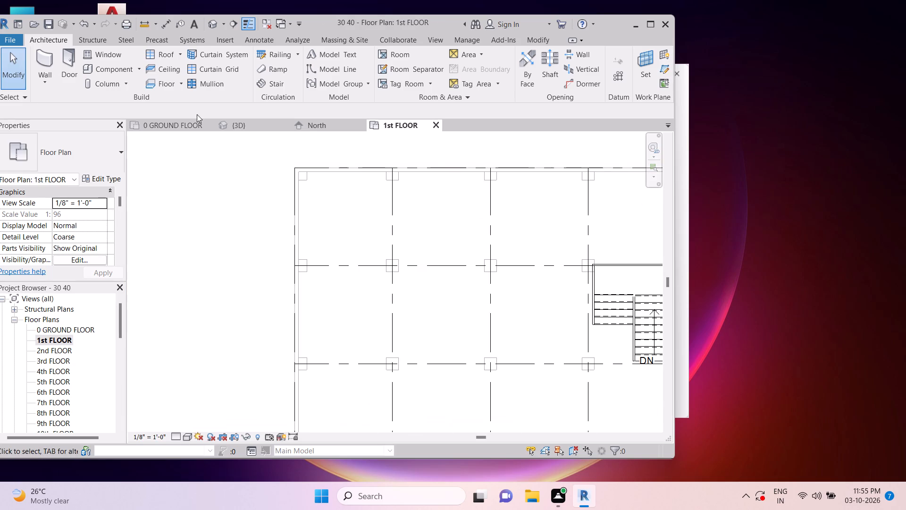
left_click(184, 127)
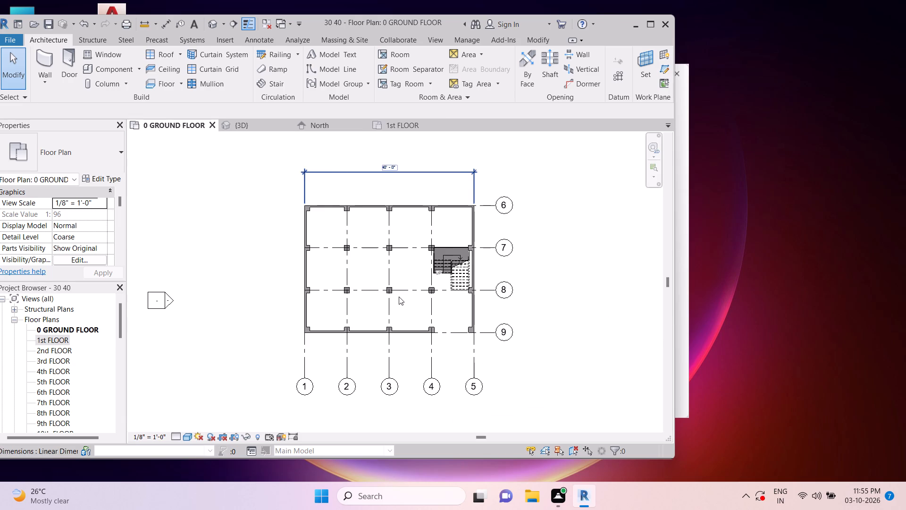
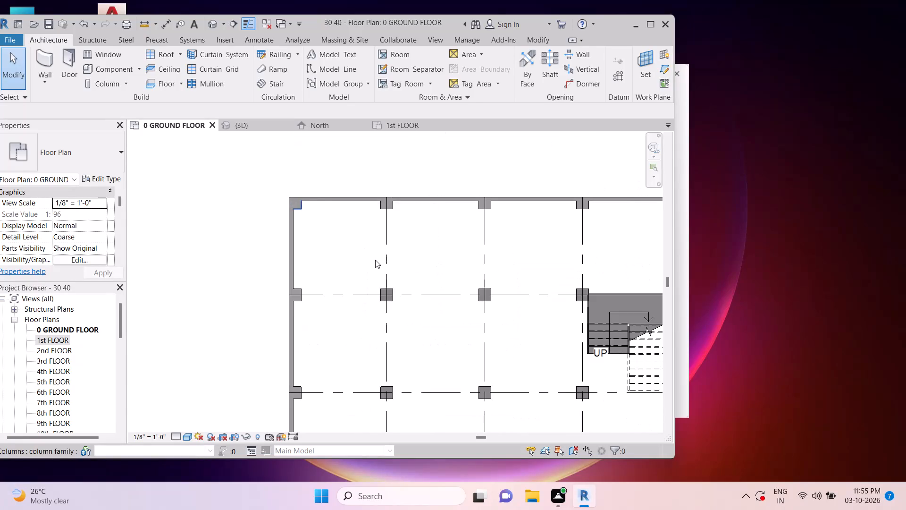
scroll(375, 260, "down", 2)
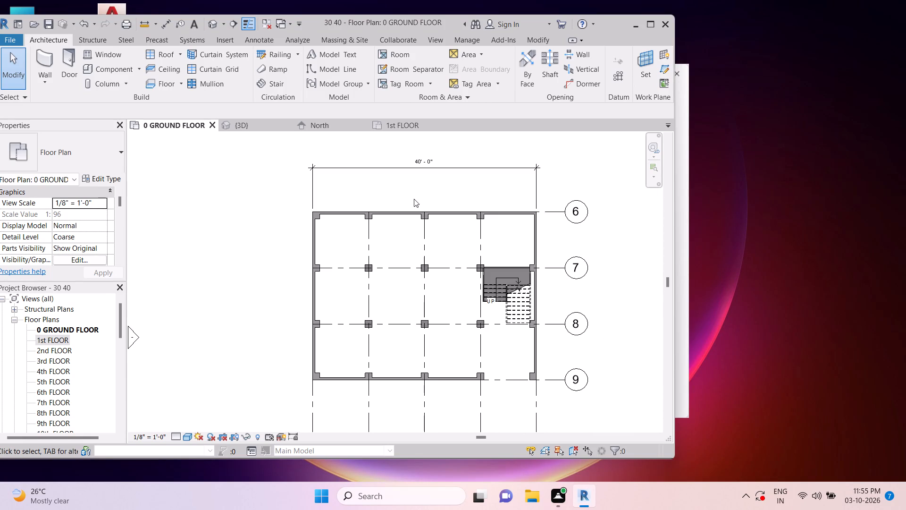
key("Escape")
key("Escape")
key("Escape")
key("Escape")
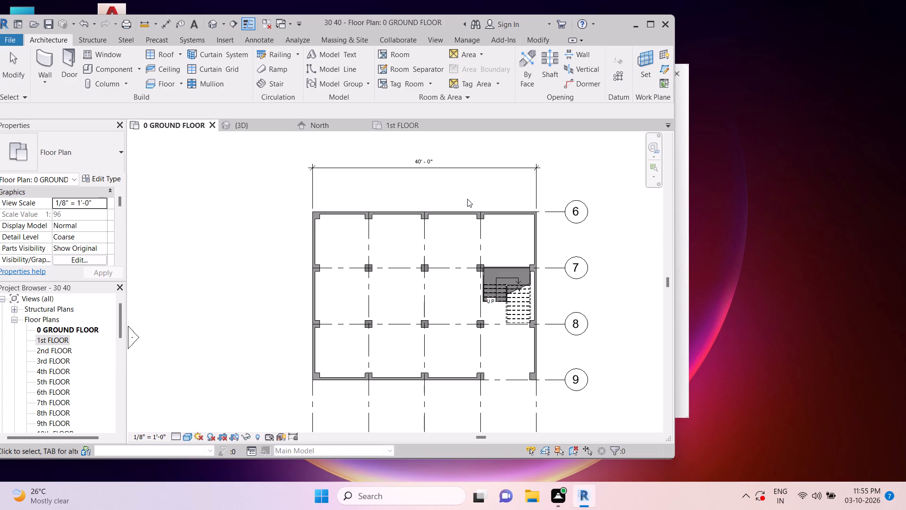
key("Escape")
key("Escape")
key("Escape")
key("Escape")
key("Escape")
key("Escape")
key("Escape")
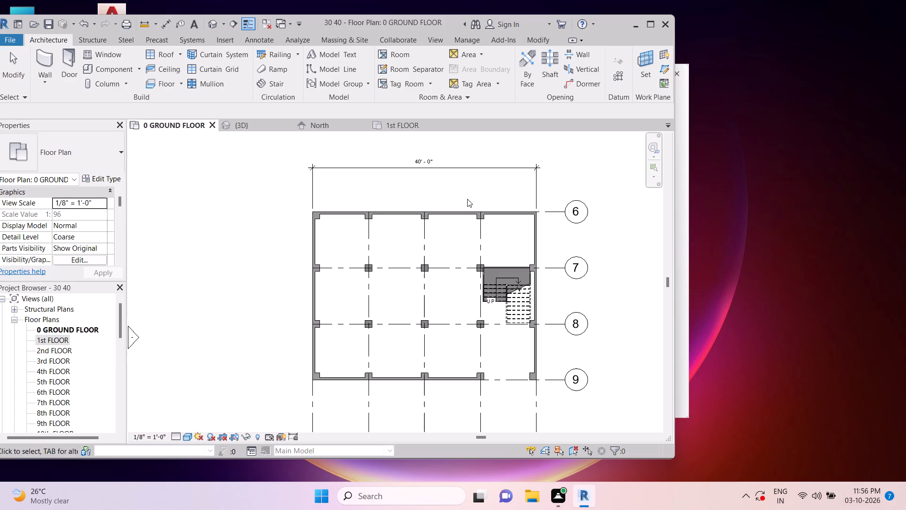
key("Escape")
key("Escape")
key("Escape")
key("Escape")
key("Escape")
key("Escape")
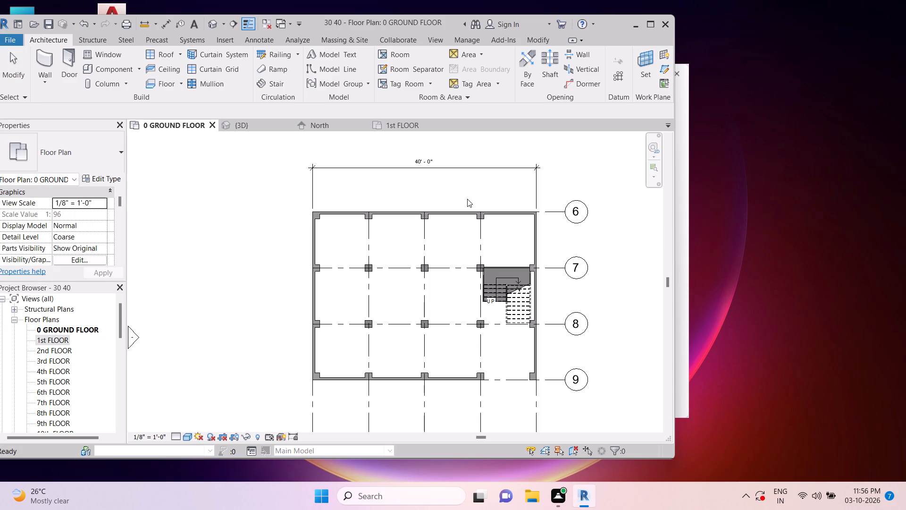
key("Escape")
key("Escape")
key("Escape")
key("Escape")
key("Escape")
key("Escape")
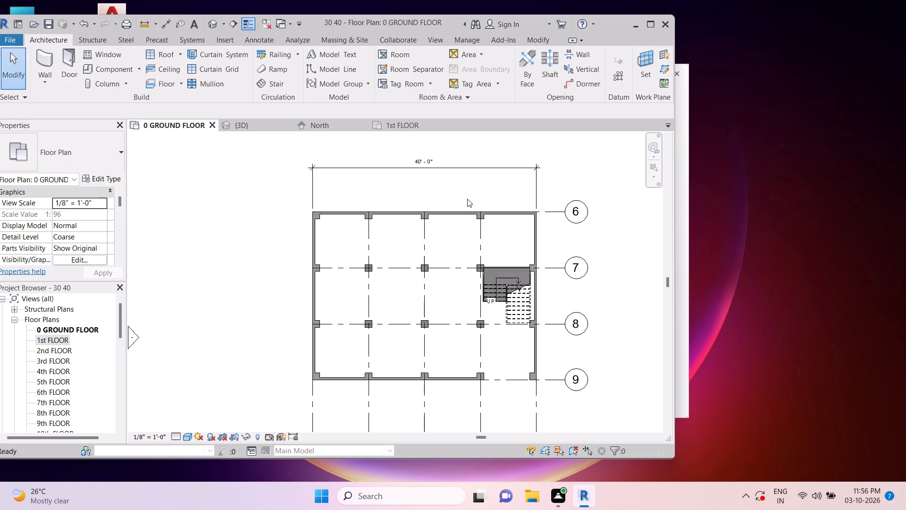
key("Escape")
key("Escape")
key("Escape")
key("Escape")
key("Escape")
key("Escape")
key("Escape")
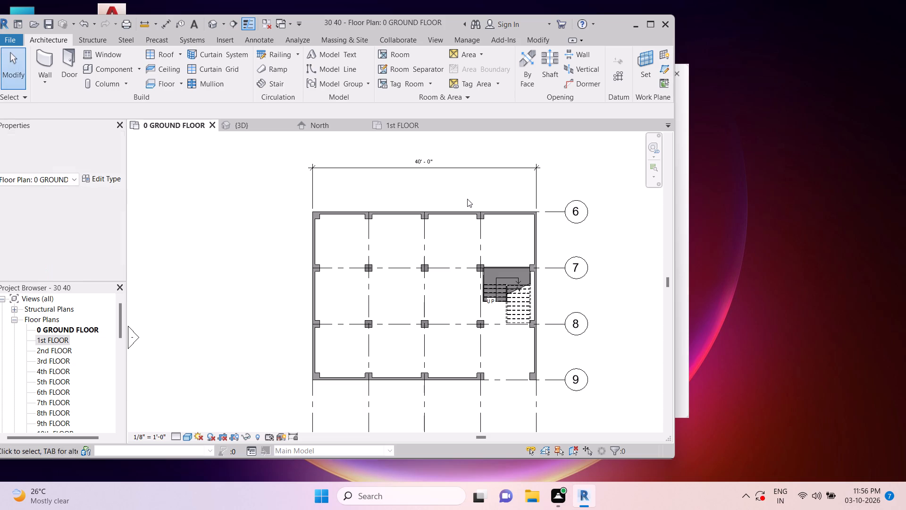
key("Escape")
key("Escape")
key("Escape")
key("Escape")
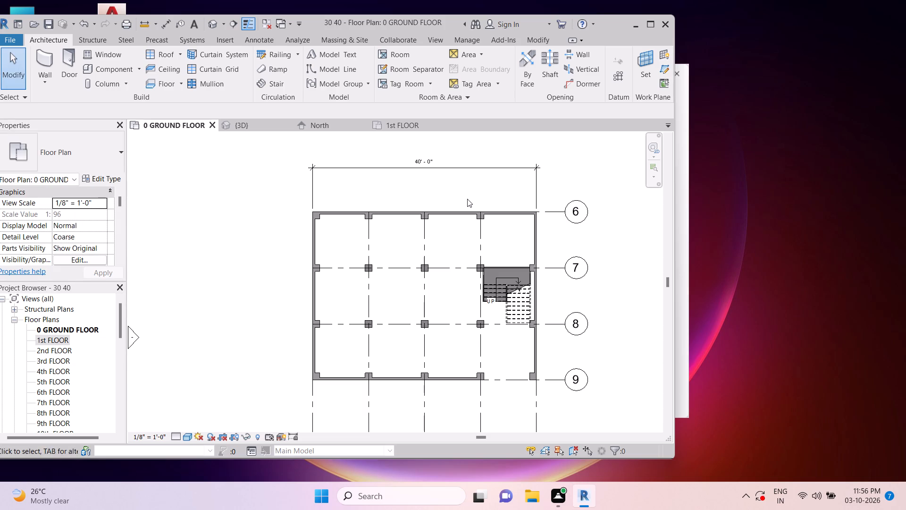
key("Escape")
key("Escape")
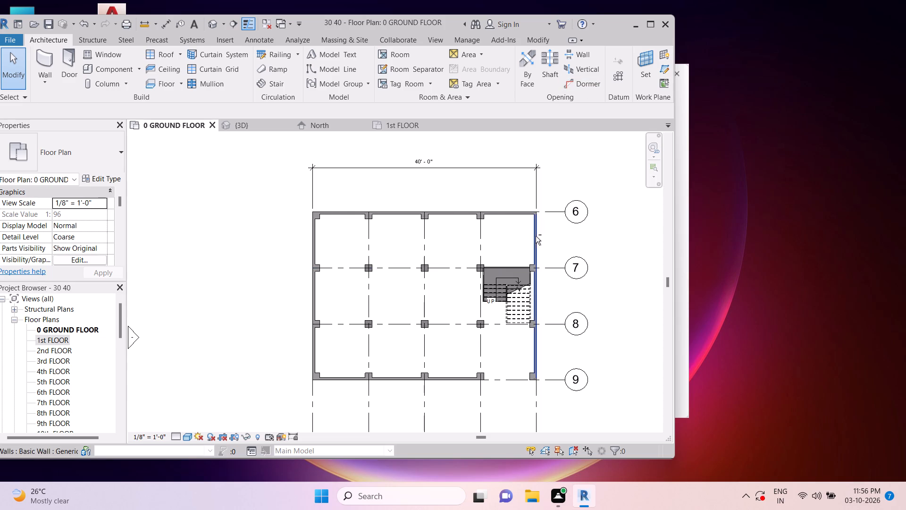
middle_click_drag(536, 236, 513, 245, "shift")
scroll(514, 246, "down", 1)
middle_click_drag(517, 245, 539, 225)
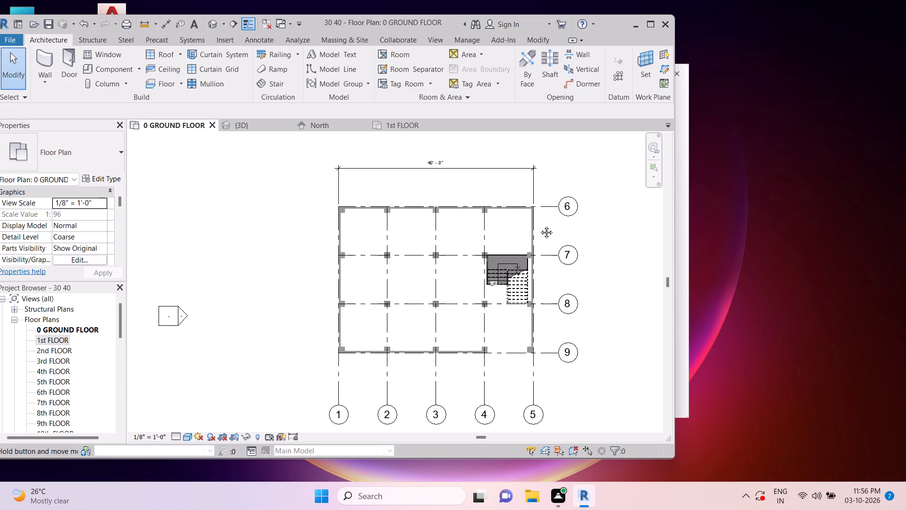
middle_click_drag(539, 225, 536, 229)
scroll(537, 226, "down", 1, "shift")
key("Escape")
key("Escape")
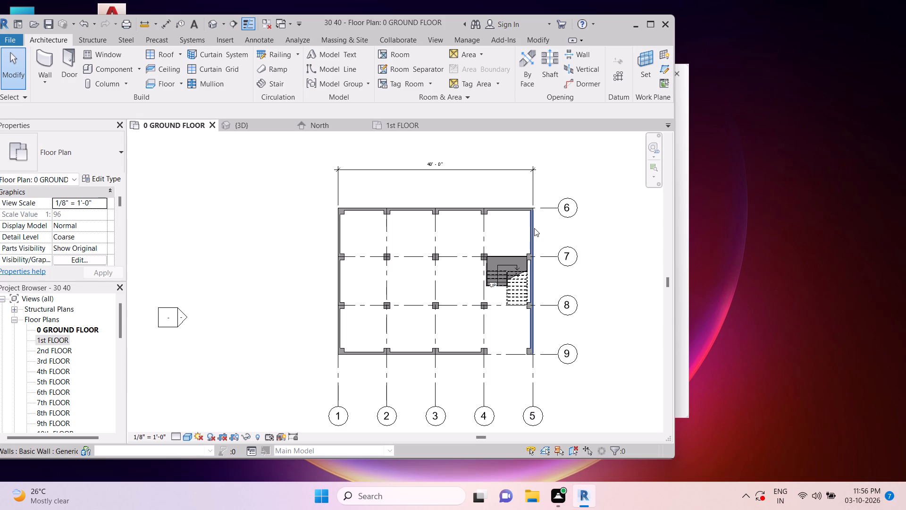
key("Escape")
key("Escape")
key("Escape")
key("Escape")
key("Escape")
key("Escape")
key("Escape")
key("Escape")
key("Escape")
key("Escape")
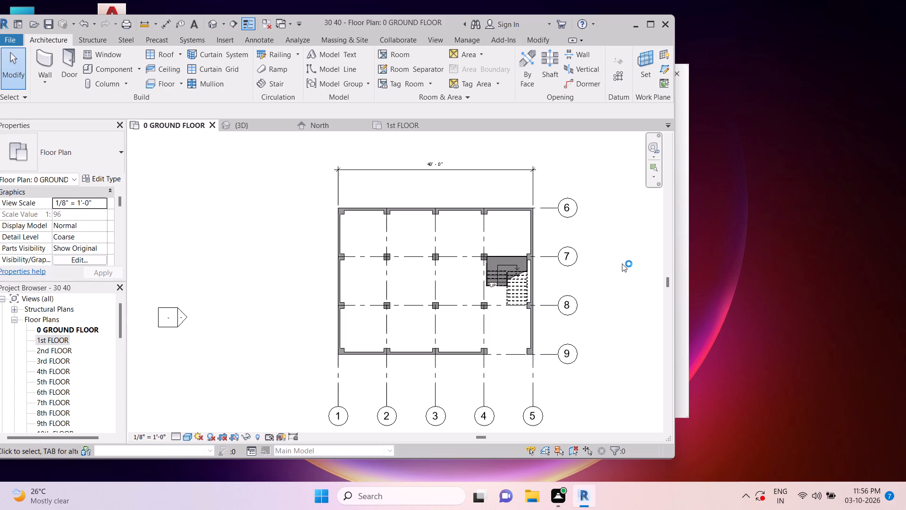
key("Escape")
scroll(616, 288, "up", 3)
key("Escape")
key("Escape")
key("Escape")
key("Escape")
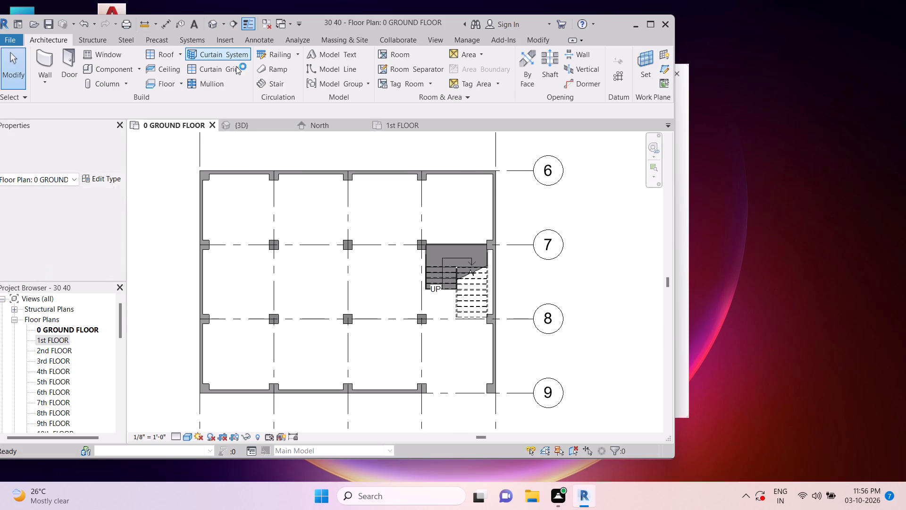
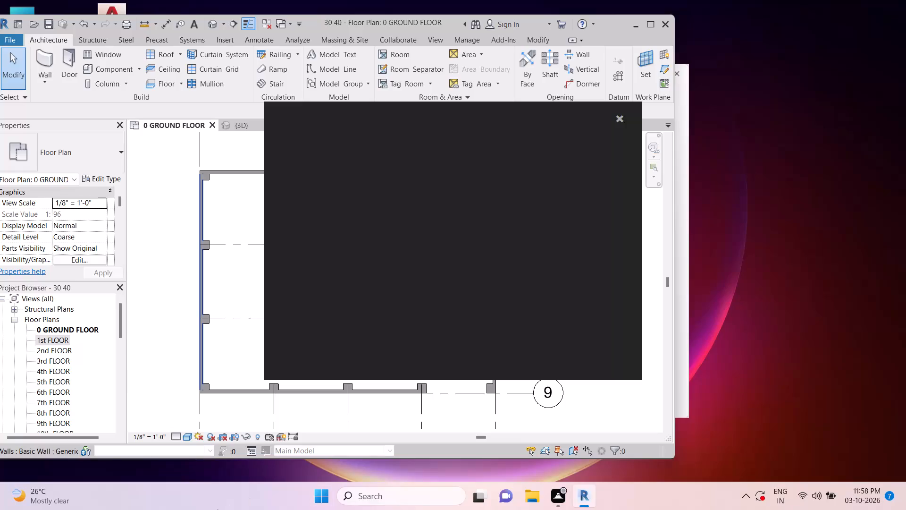
Close the blank dark pop-up window covering the ground floor plan.
left_click(626, 120)
left_click(622, 121)
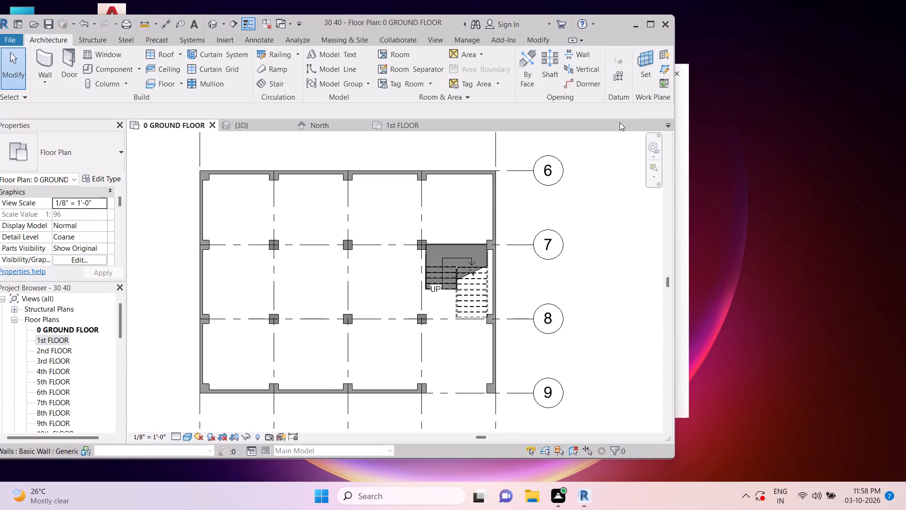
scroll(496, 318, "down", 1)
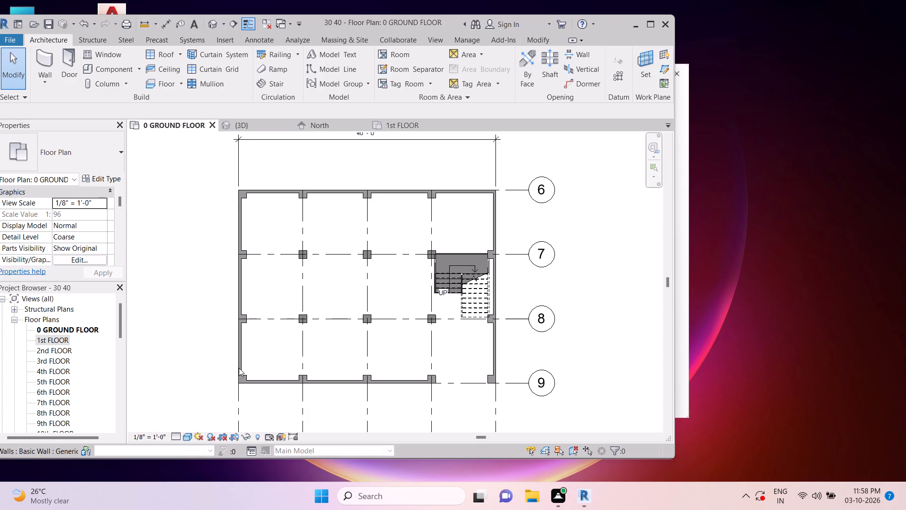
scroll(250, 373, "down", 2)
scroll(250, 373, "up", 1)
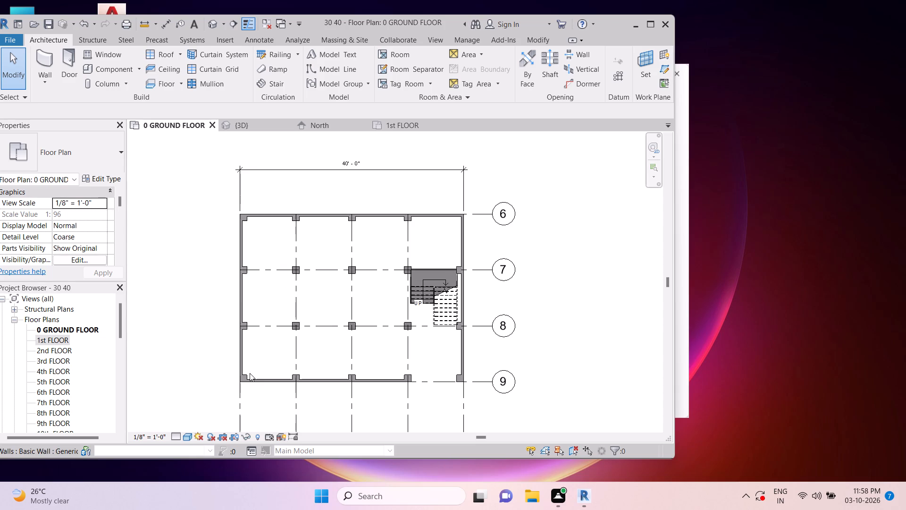
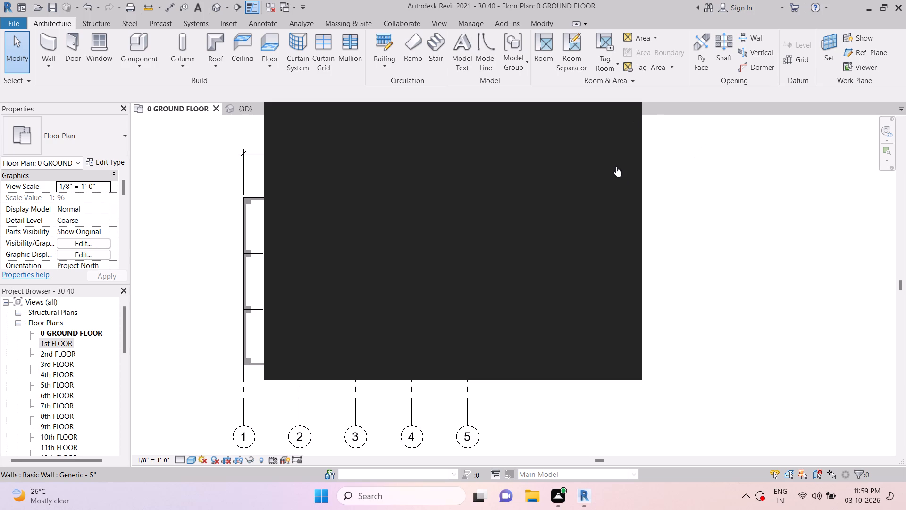
Close the blank dark pop-up window covering the ground floor plan.
left_click(635, 106)
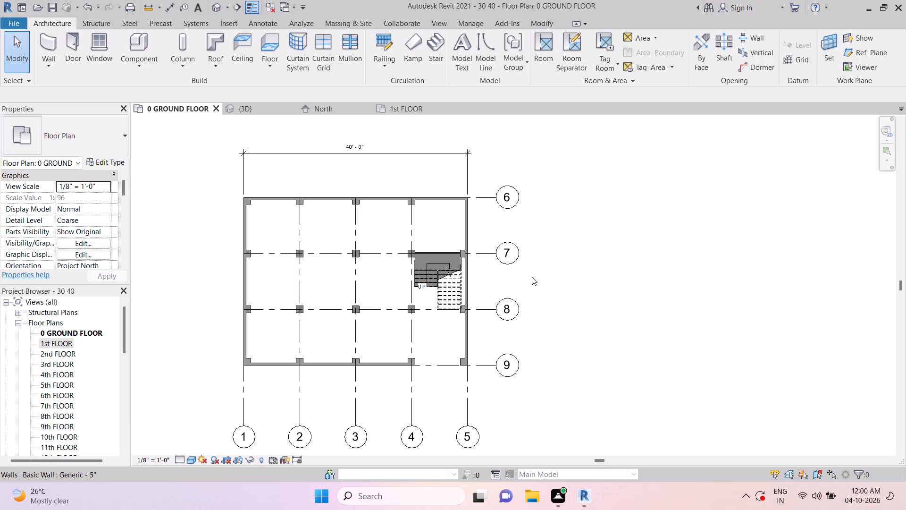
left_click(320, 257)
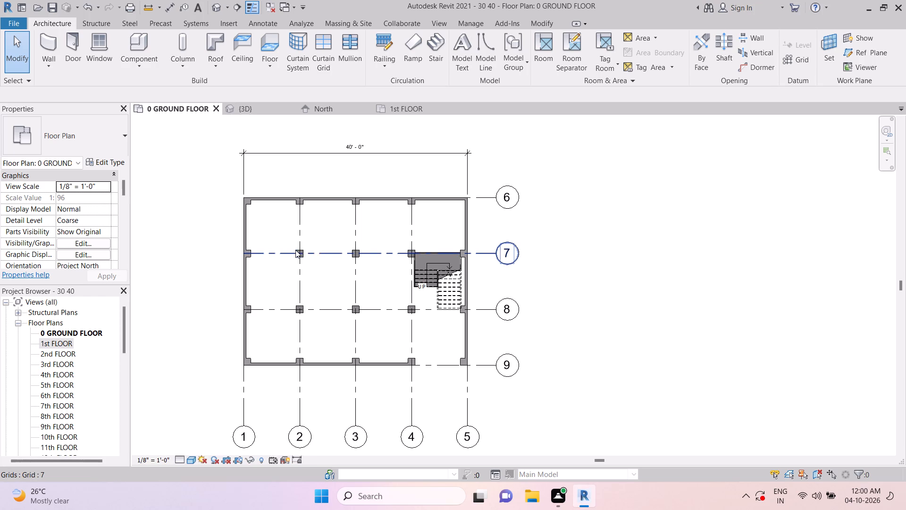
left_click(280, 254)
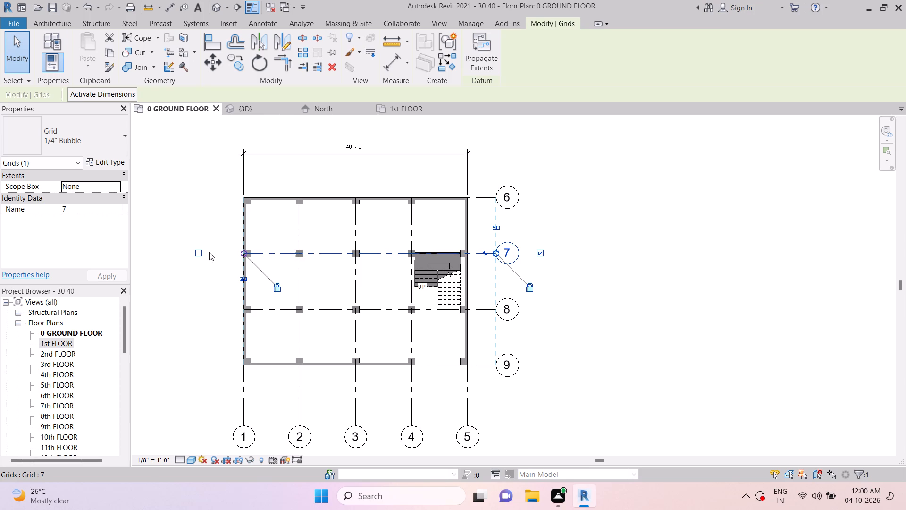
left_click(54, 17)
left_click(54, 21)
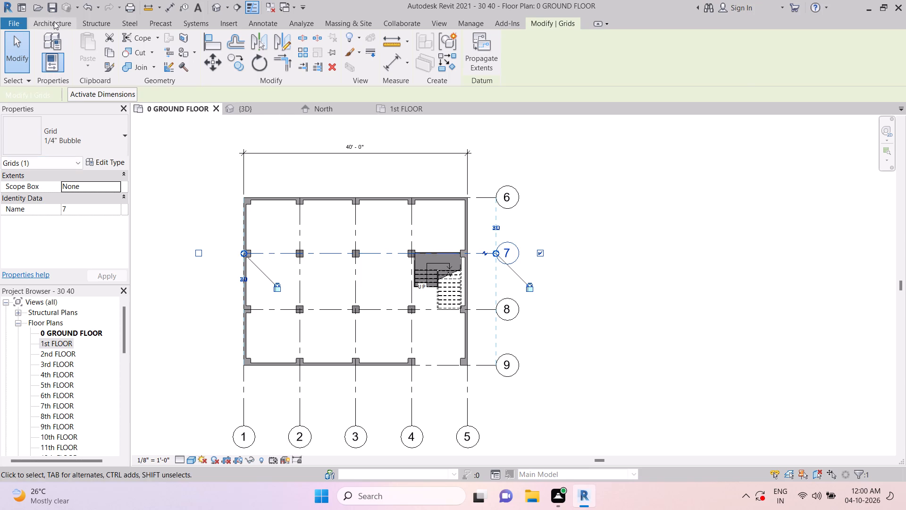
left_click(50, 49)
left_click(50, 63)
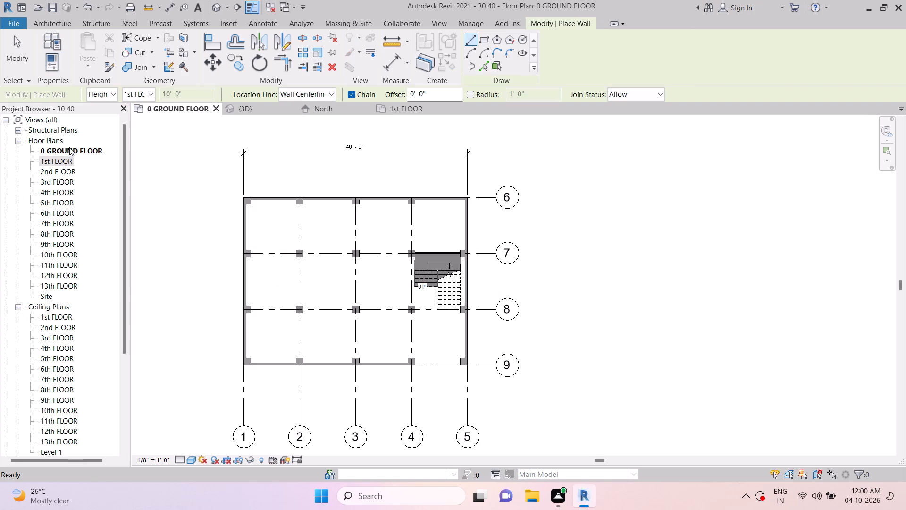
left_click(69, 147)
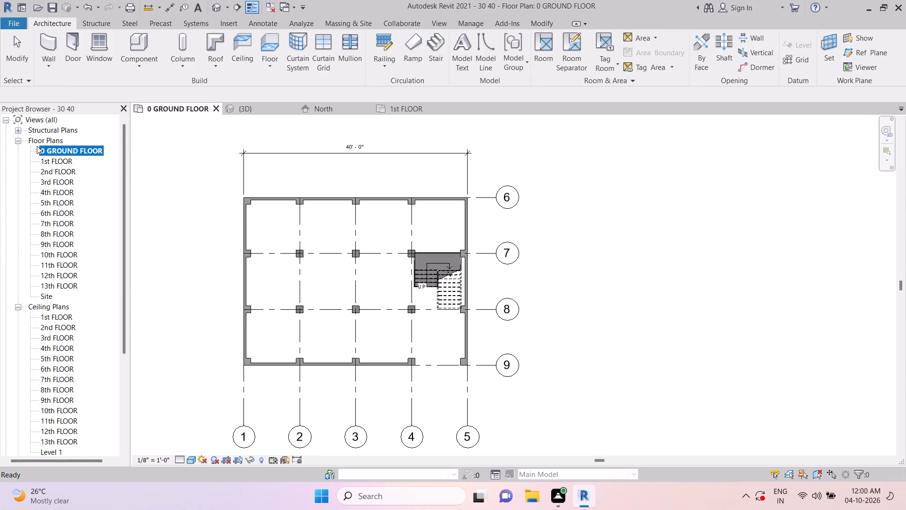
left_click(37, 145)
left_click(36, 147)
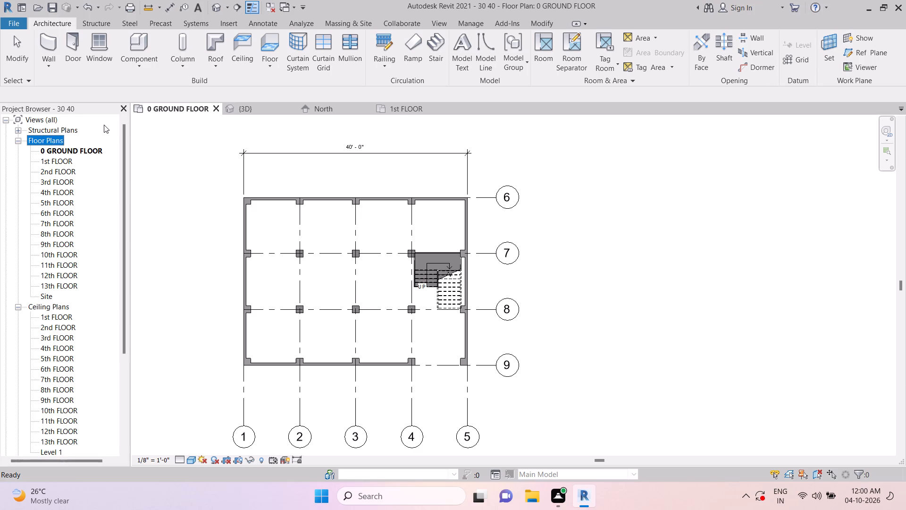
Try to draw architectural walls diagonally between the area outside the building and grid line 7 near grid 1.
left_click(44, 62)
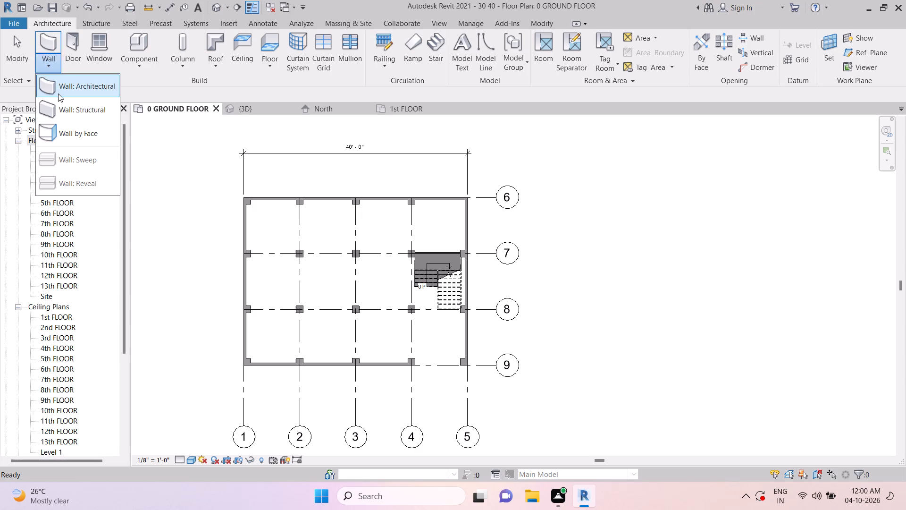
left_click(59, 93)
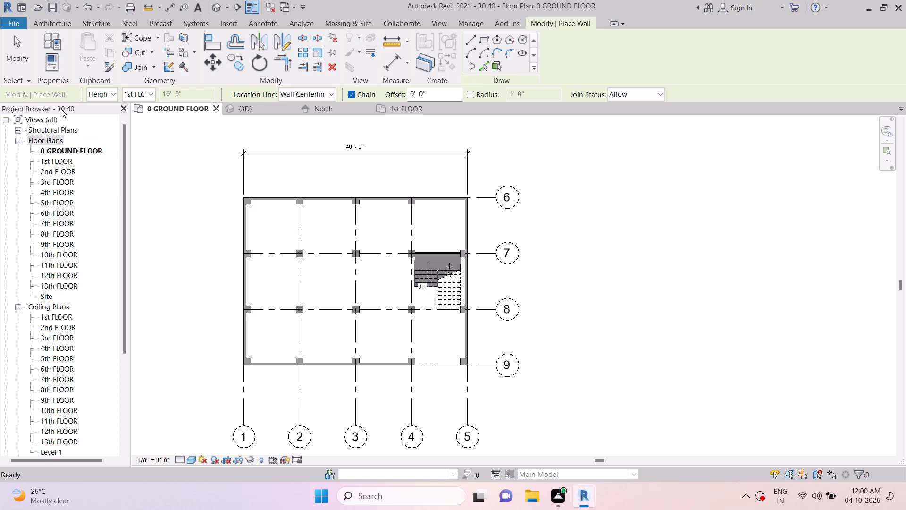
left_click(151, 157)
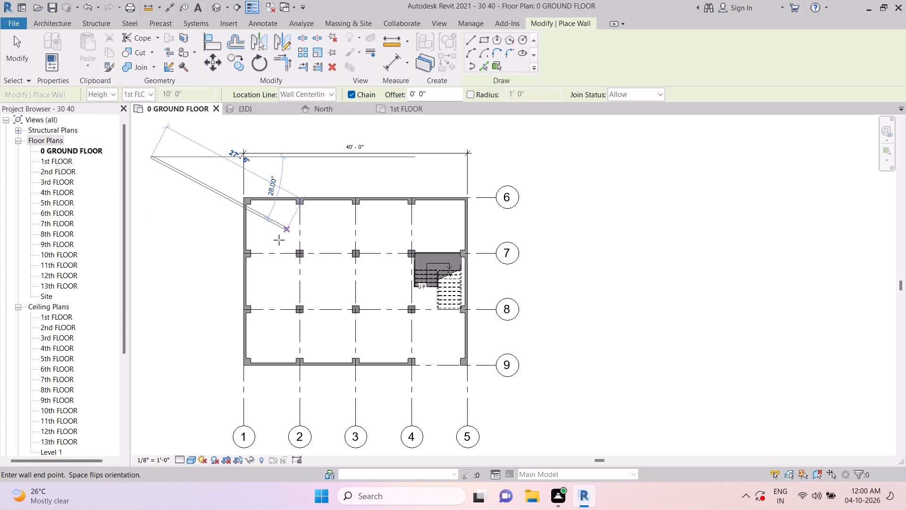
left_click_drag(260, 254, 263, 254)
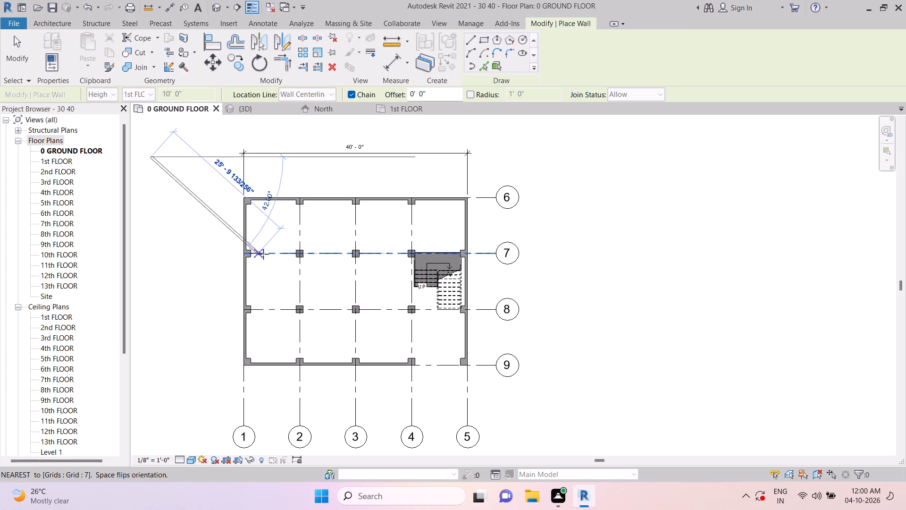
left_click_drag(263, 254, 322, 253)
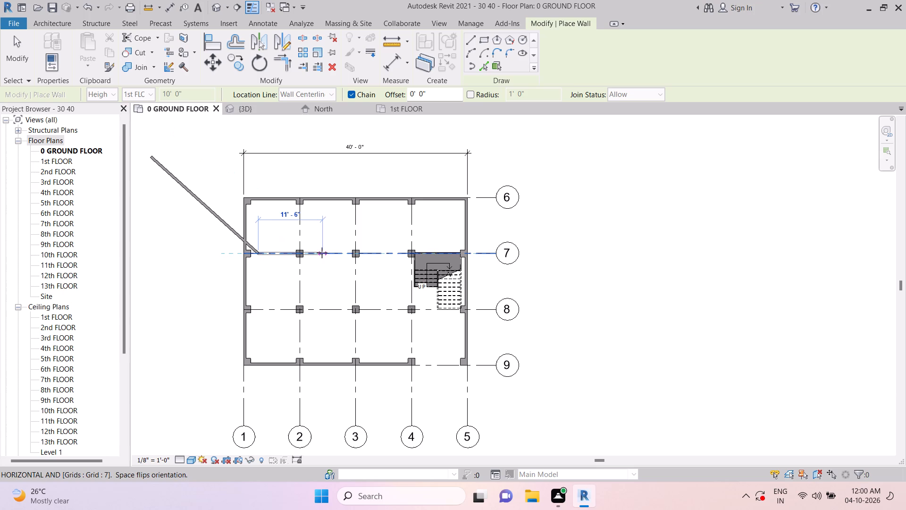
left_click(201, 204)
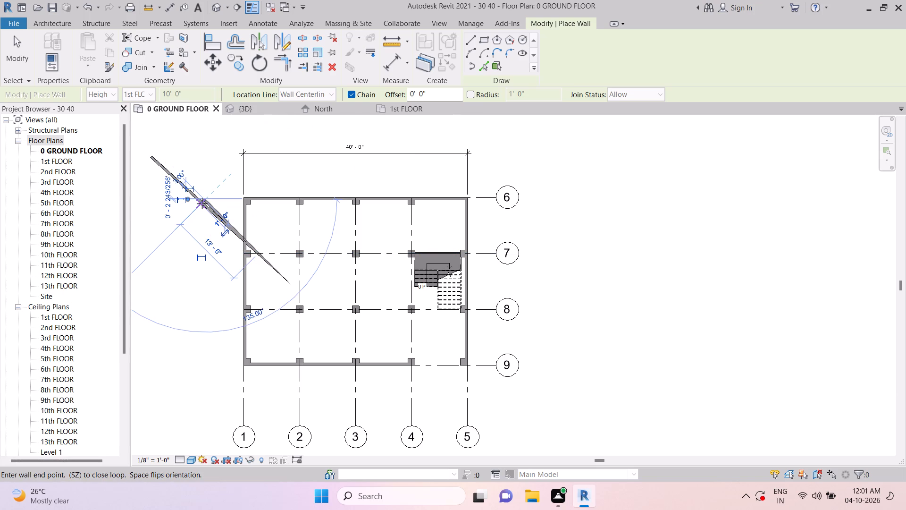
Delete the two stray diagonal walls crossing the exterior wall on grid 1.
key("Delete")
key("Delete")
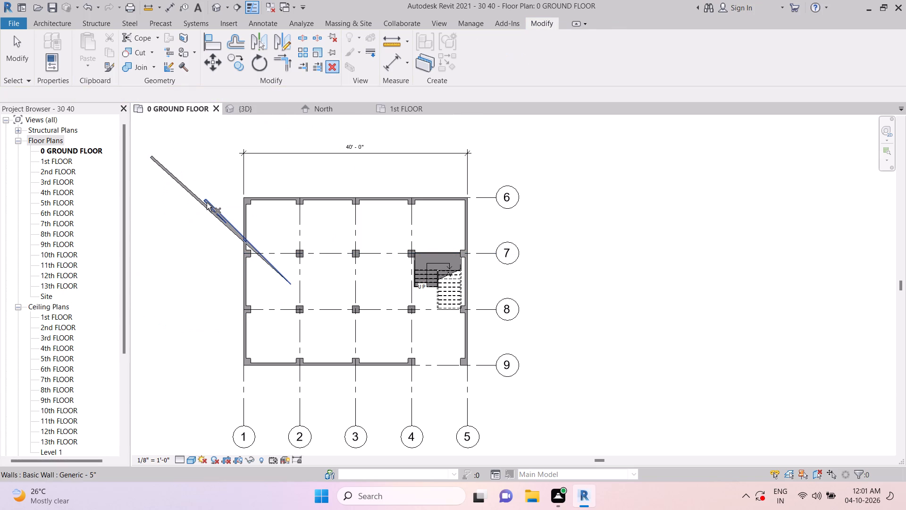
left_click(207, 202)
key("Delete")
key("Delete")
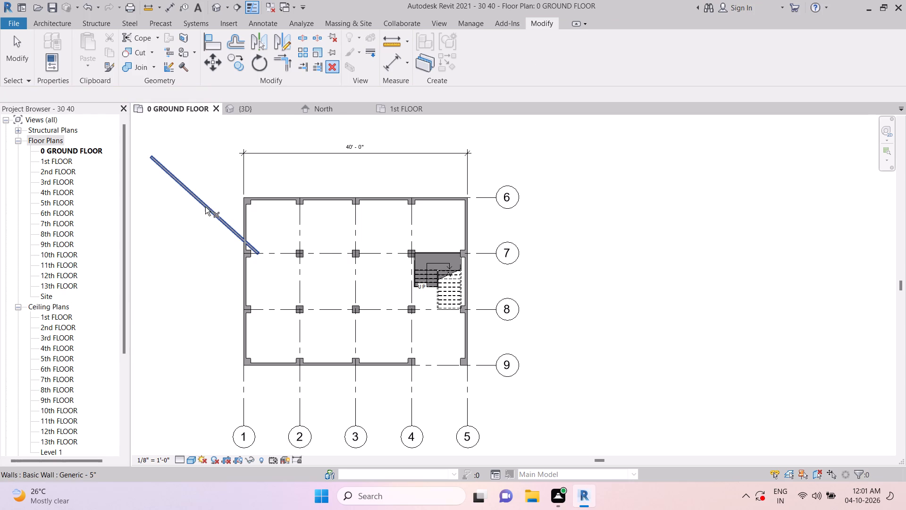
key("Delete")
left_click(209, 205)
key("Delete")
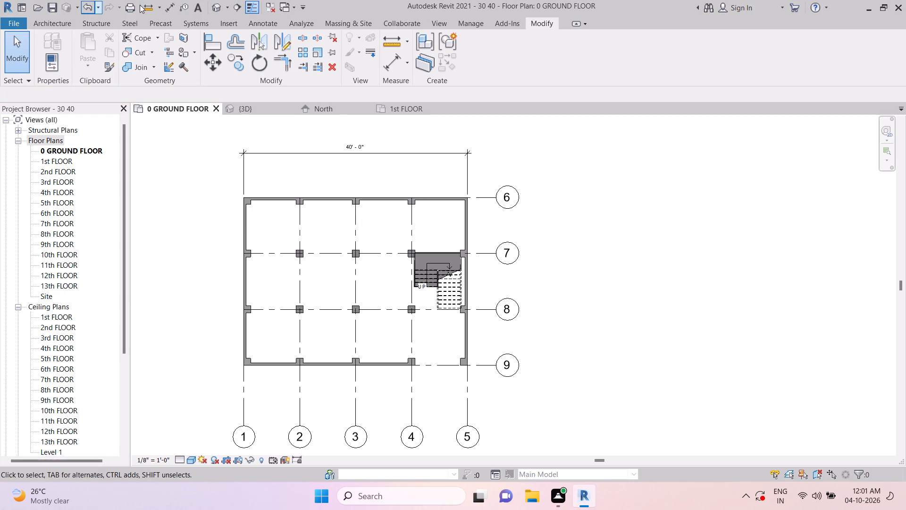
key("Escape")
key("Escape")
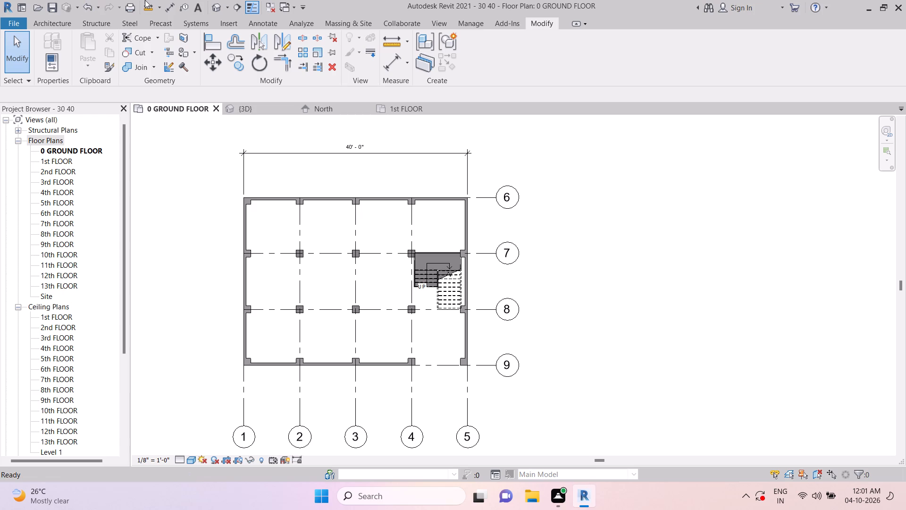
Close the blank dark pop-up window that covers the plan again.
key("w")
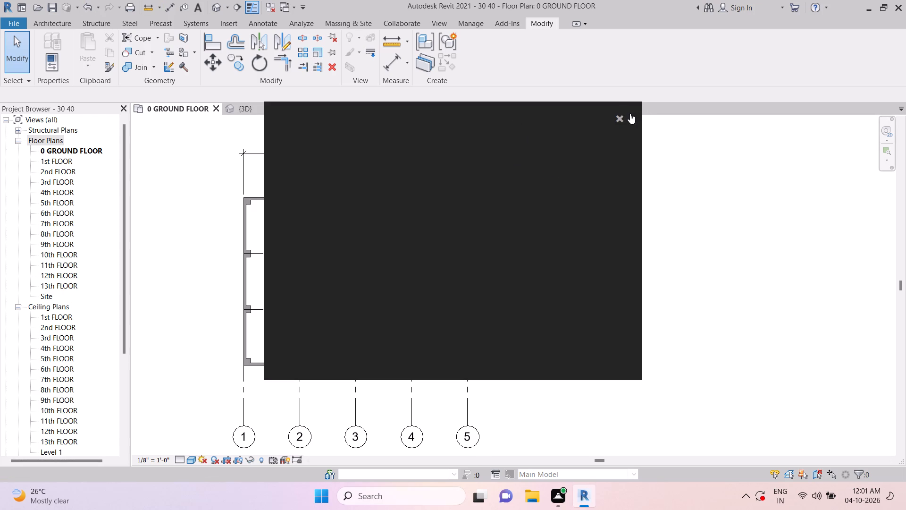
left_click(620, 119)
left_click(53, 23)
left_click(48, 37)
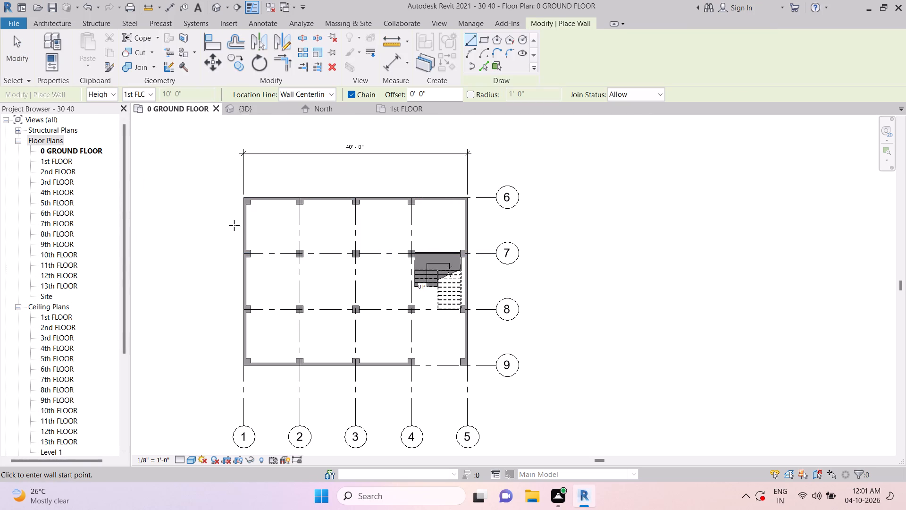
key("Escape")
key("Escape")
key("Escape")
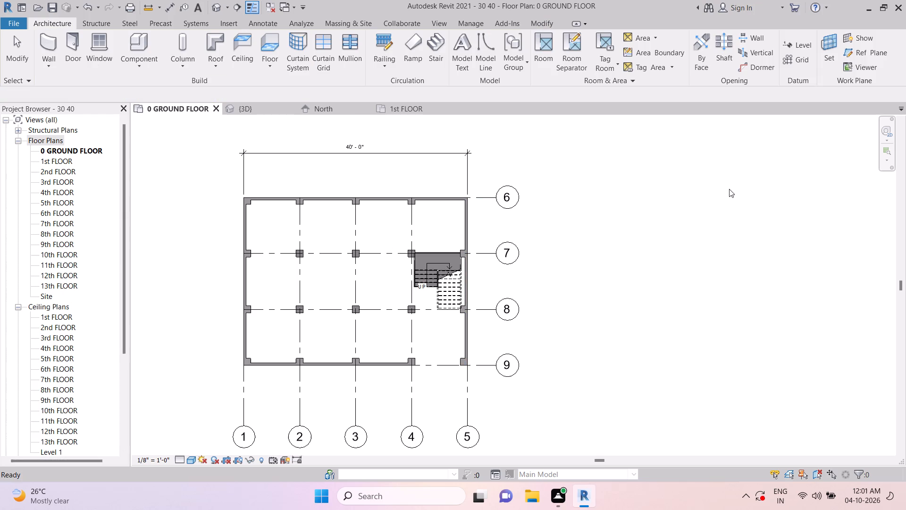
Reopen the Properties palette for the ground floor plan view.
right_click(701, 176)
left_click(751, 327)
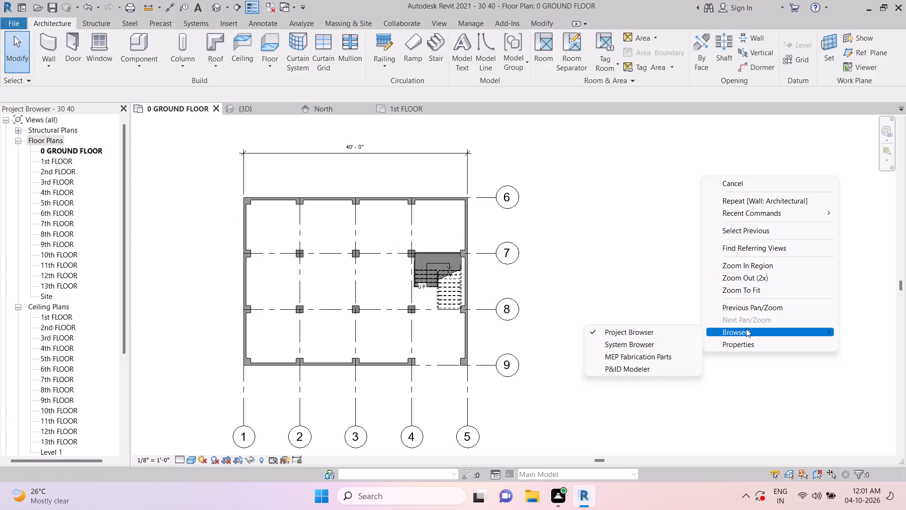
left_click(747, 345)
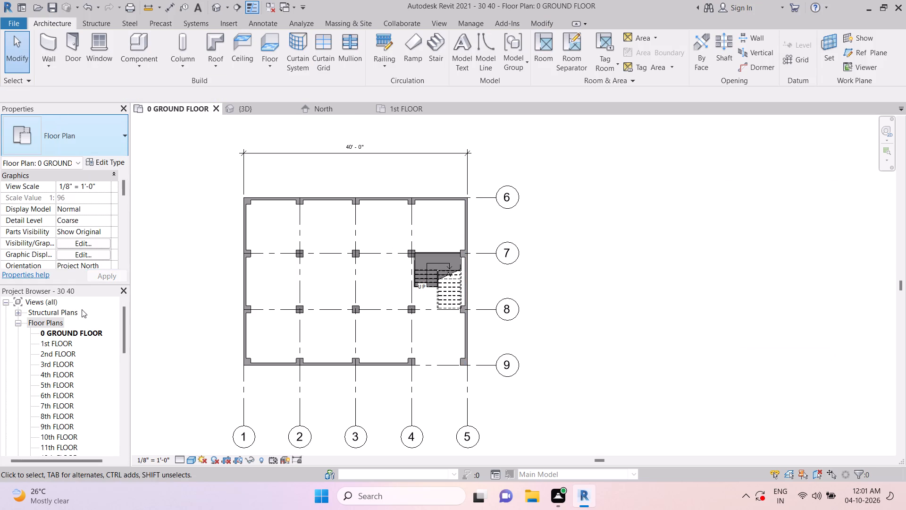
Undock the Project Browser and place it as a floating window beyond the grid bubbles, clear of the building plan.
left_click_drag(84, 289, 295, 252)
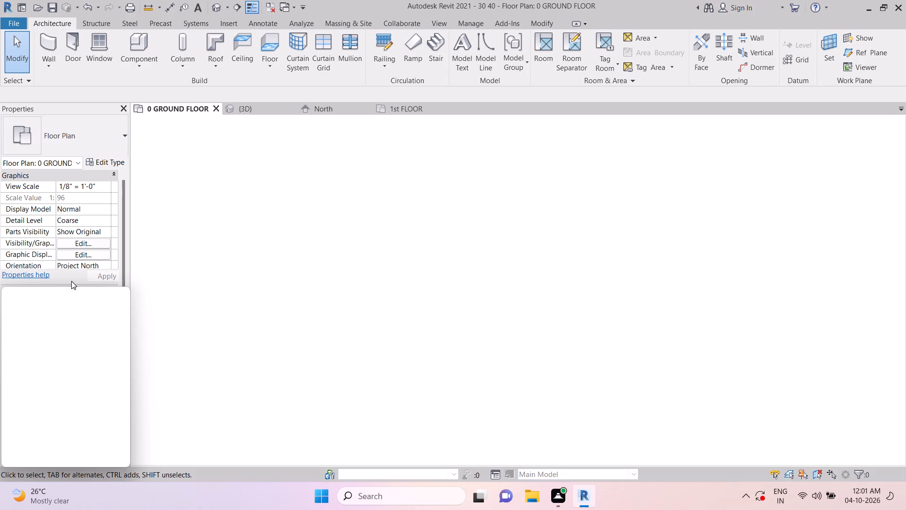
key("Escape")
key("Escape")
key("Escape")
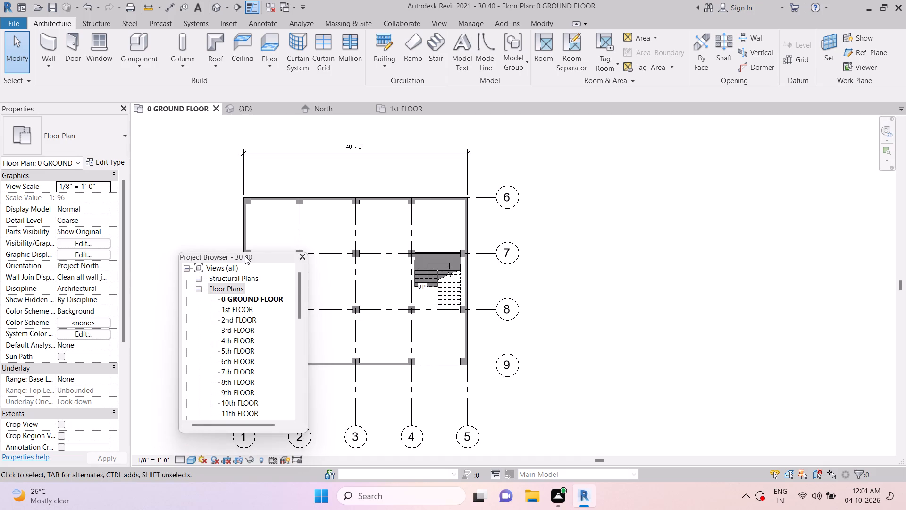
left_click_drag(262, 255, 598, 189)
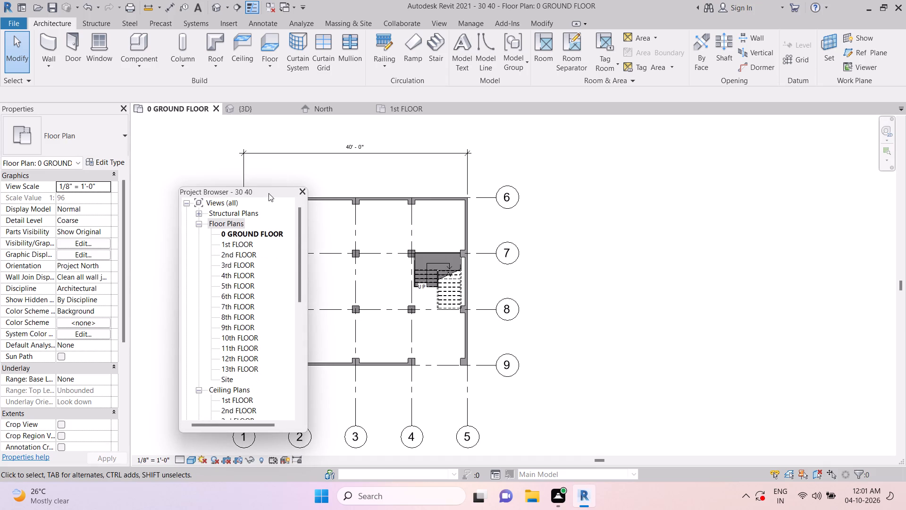
left_click_drag(265, 192, 854, 126)
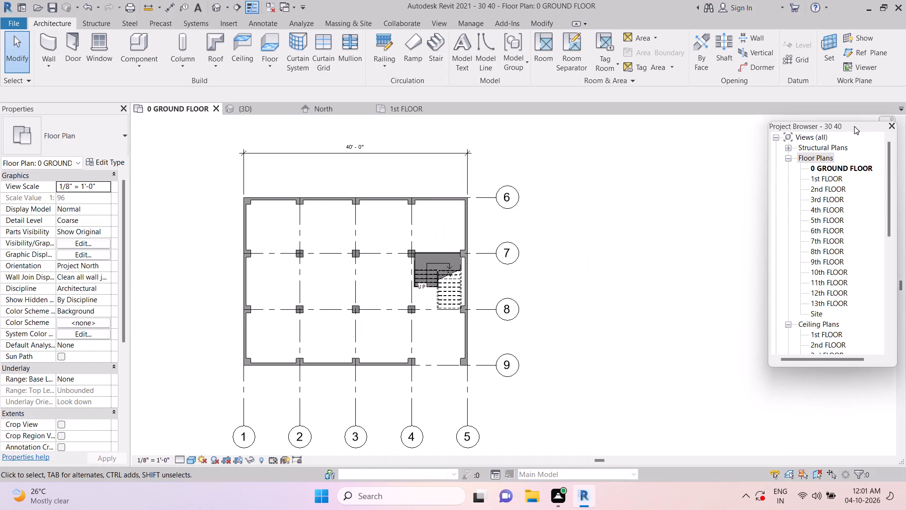
left_click_drag(854, 126, 864, 119)
key("Escape")
key("Escape")
key("Escape")
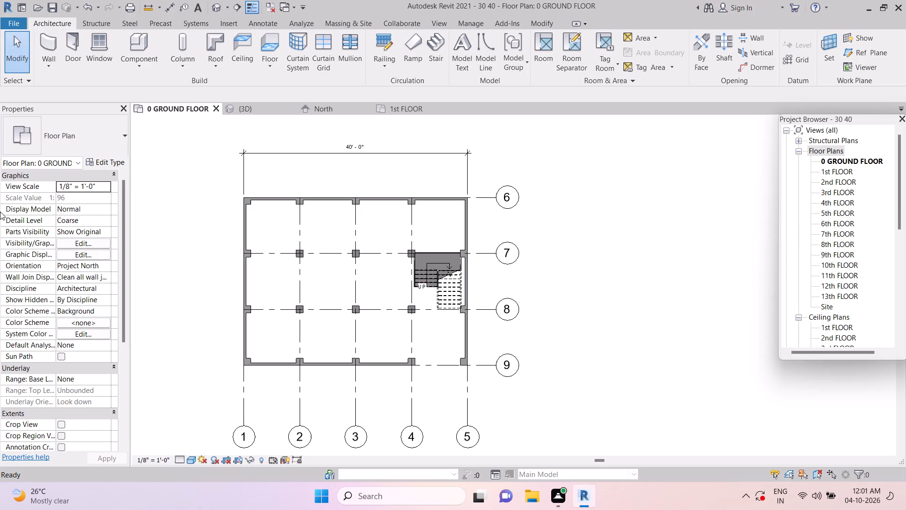
key("Escape")
key("Escape")
Draw a Generic - 5" wall, located by Wall Centerline, along grid 2 between the columns at grids 6 and 7, about 8' - 1 1/2" long.
left_click(48, 43)
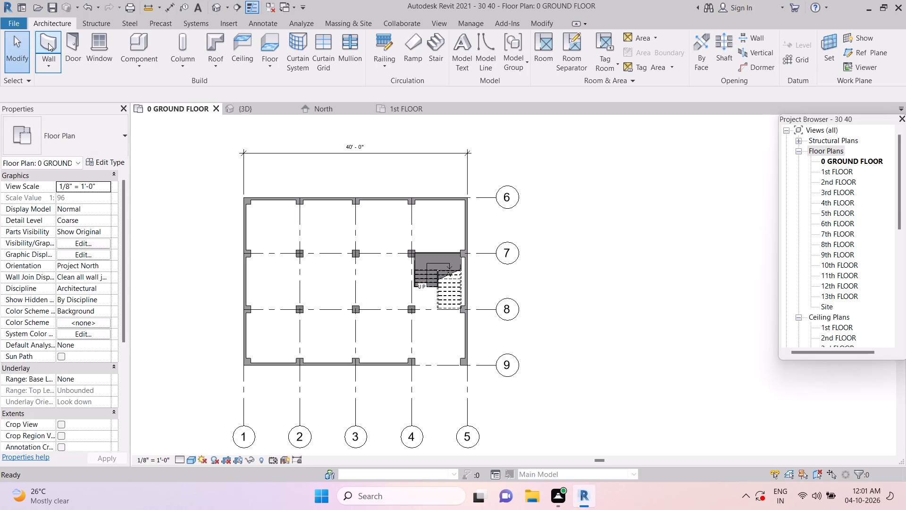
left_click(89, 137)
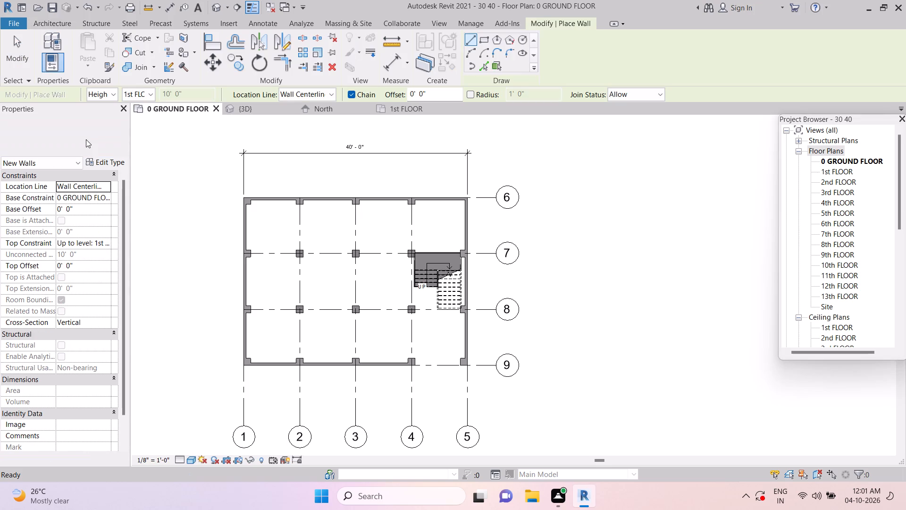
left_click(57, 201)
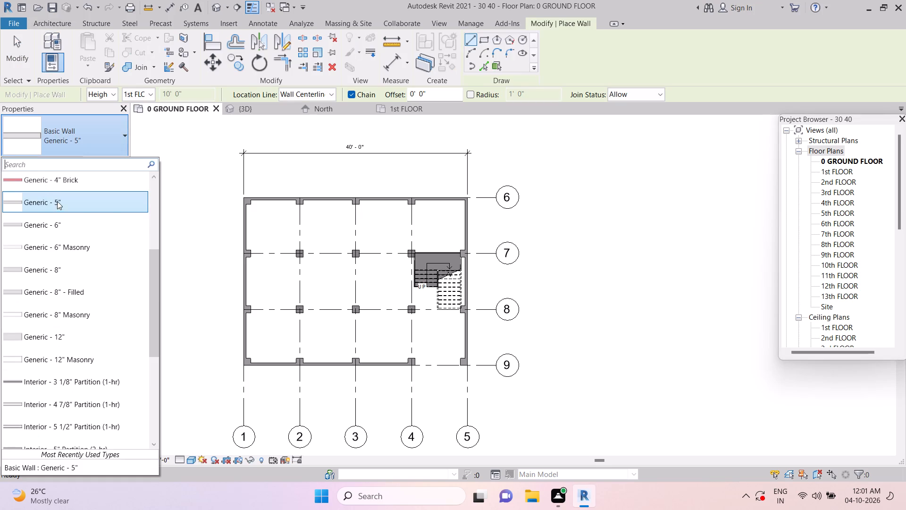
scroll(250, 218, "up", 3)
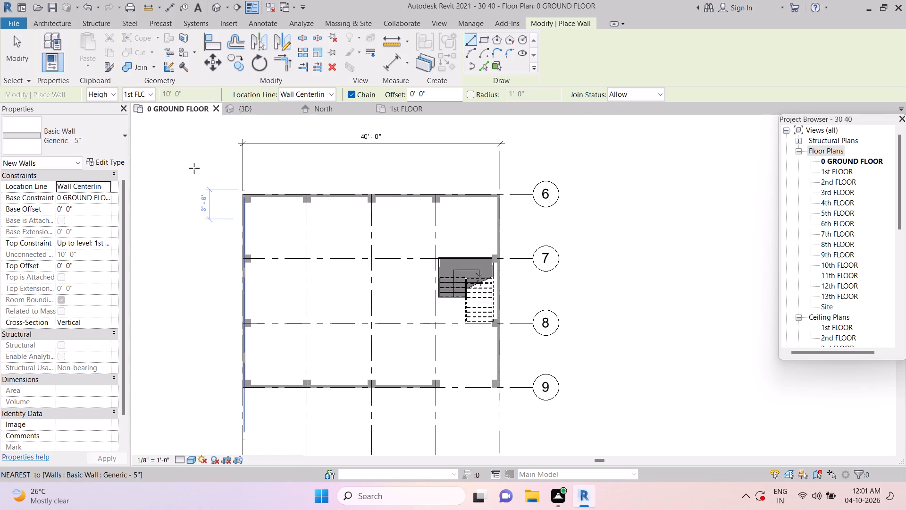
left_click(107, 186)
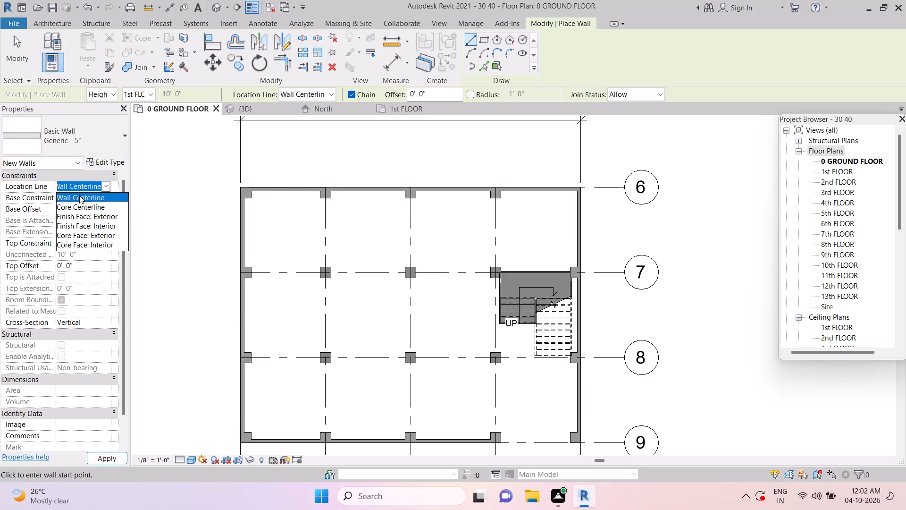
left_click(85, 199)
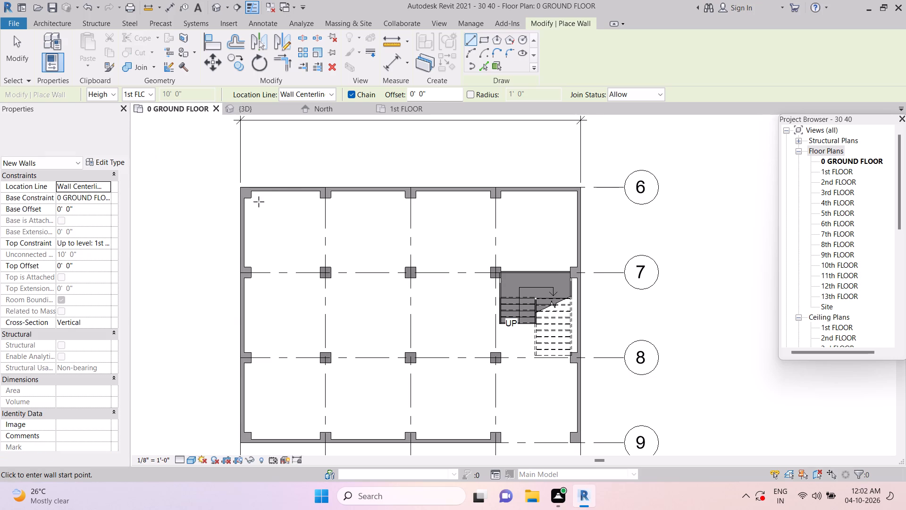
scroll(247, 190, "up", 5)
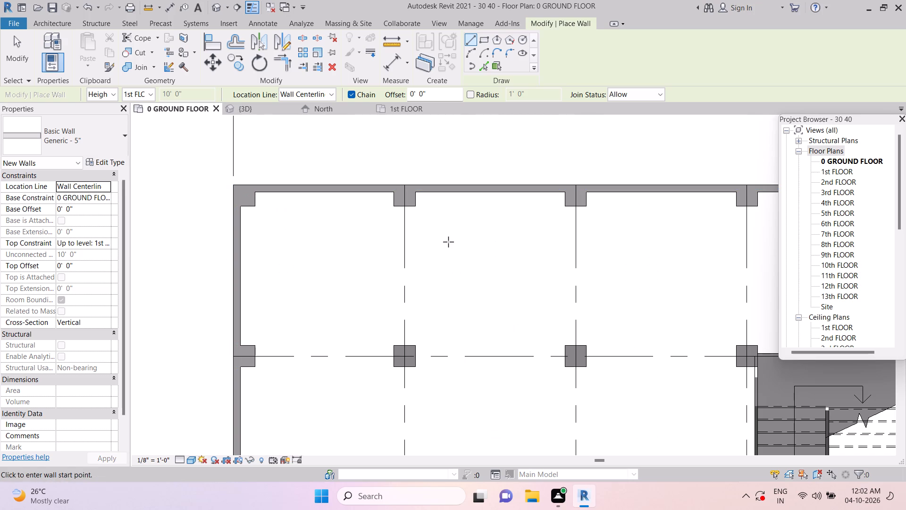
left_click(407, 206)
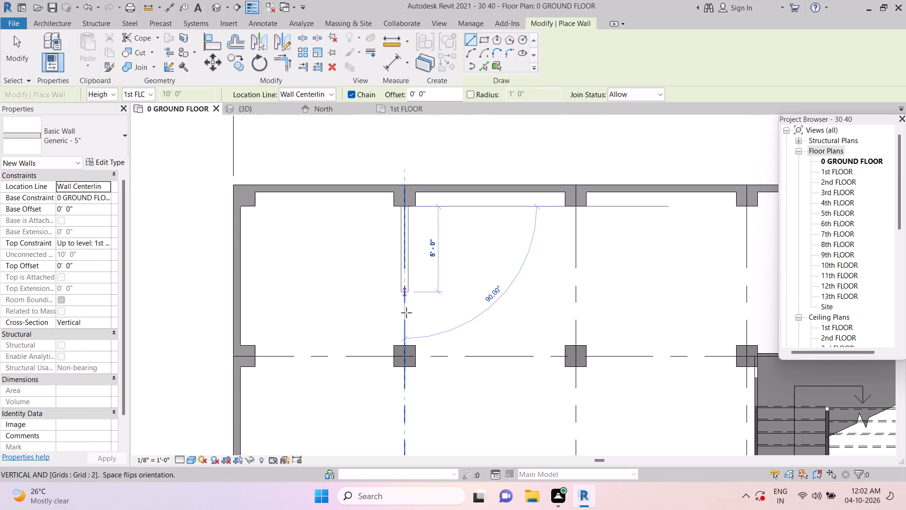
left_click(402, 344)
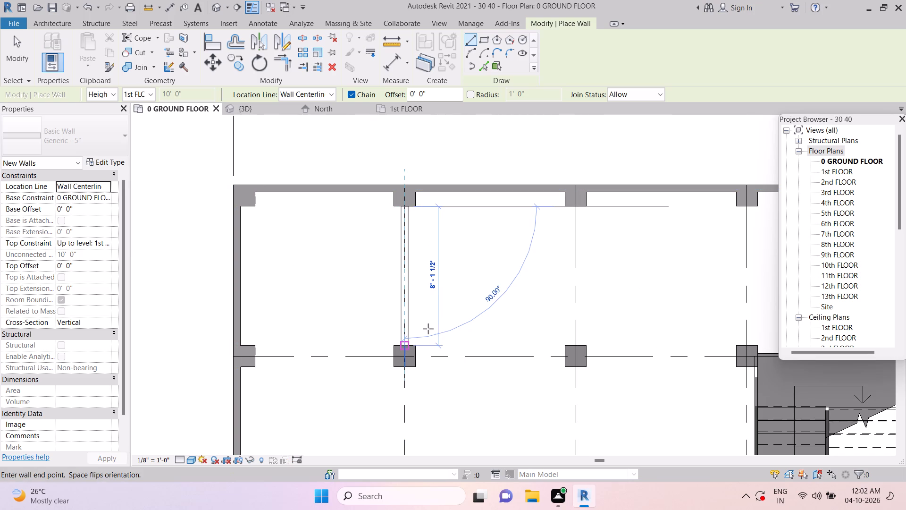
key("Escape")
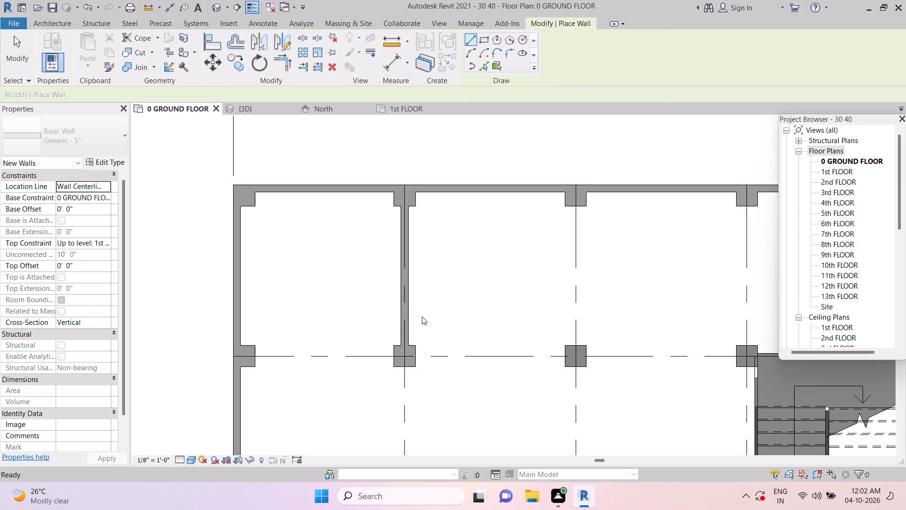
Draw a matching Generic - 5" wall along grid 3 between the columns at grids 6 and 7, about 8' - 1 1/2" long.
left_click(574, 208)
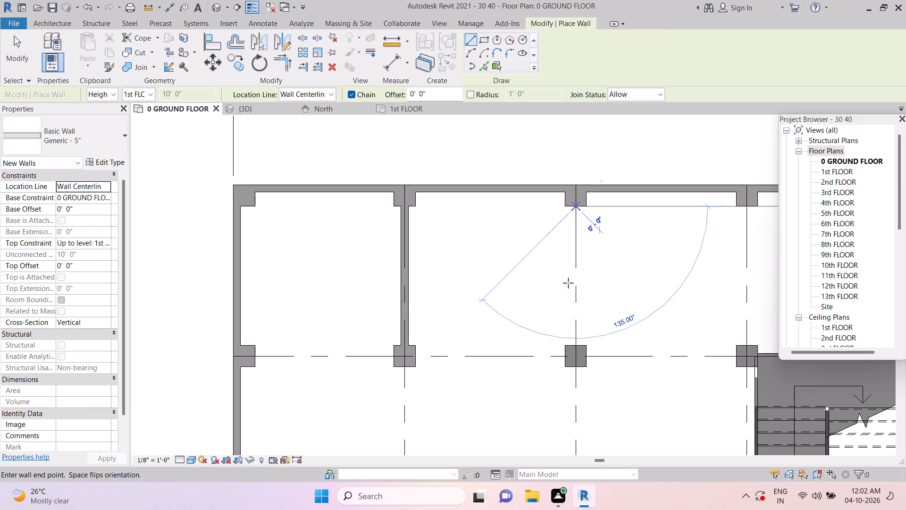
left_click(577, 343)
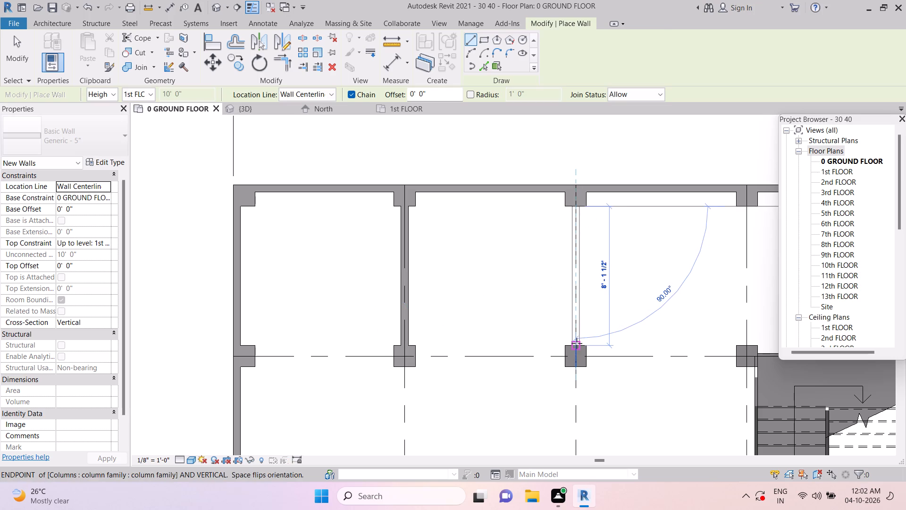
key("Escape")
key("Escape")
key("Escape")
scroll(516, 279, "down", 4)
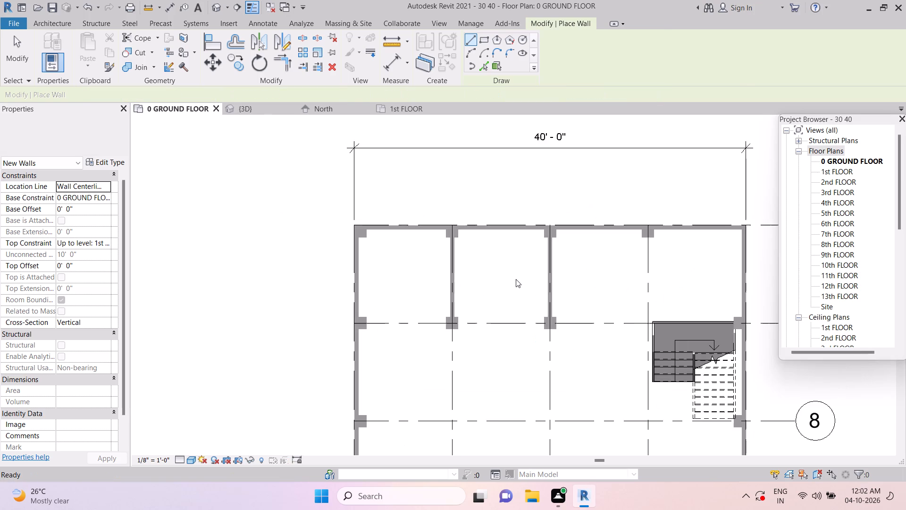
middle_click_drag(558, 305, 539, 181)
key("Escape")
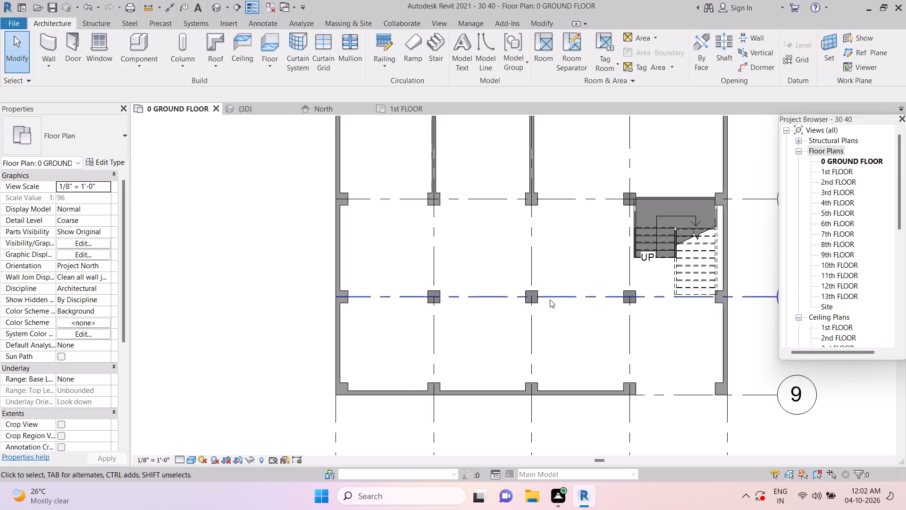
scroll(518, 268, "down", 2)
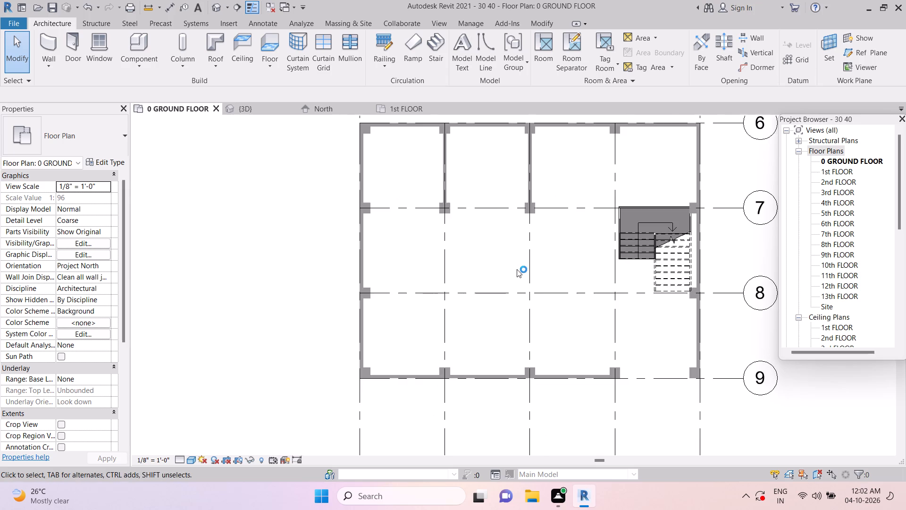
key("Escape")
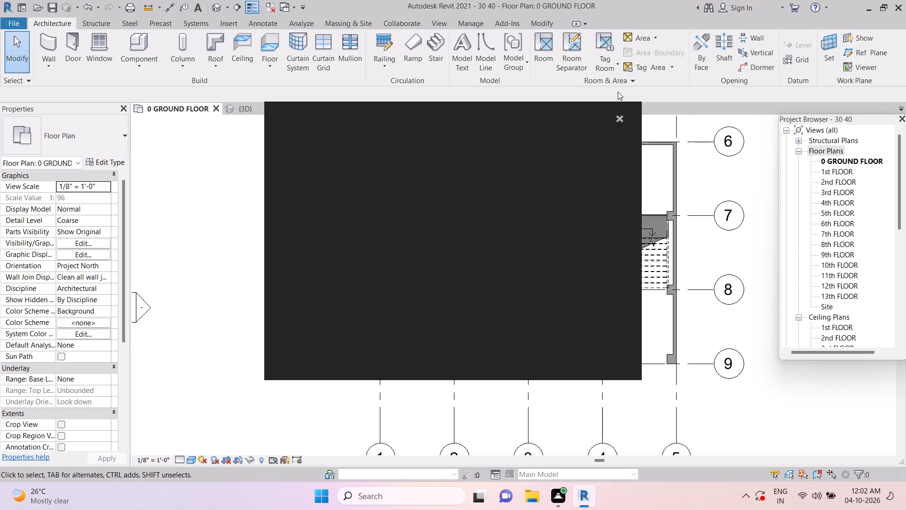
Close the blank dark pop-up window that covers the plan.
left_click(620, 116)
left_click(620, 121)
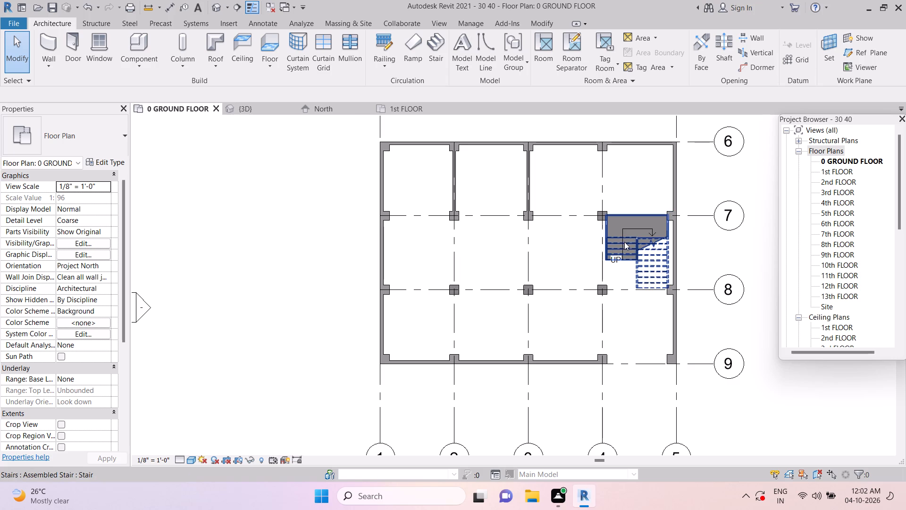
Stretch the interior wall on grid 2 past grid 7 so it ends at the column on grid 8.
left_click(457, 204)
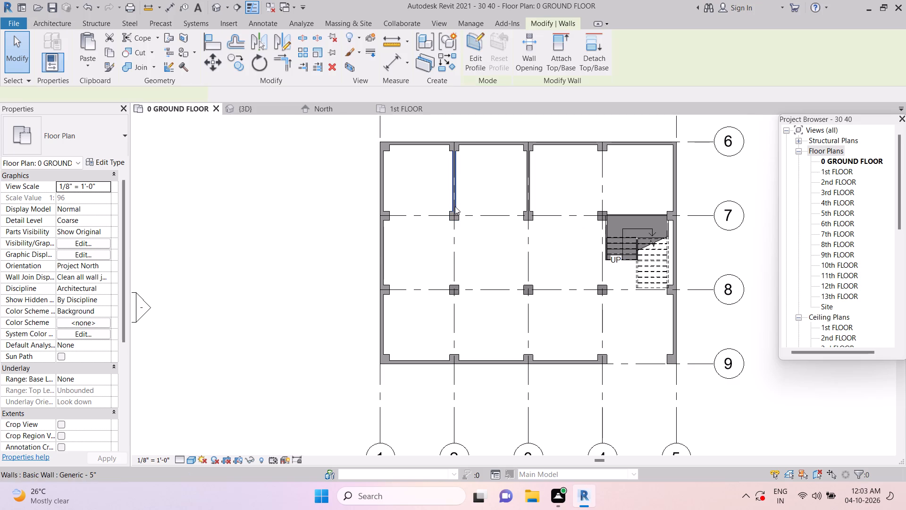
left_click_drag(455, 206, 454, 271)
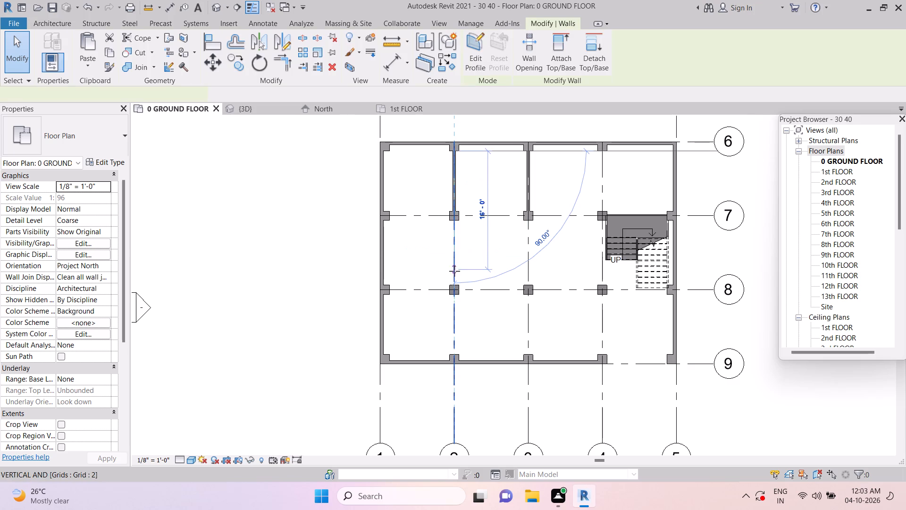
left_click_drag(454, 271, 454, 281)
left_click(454, 281)
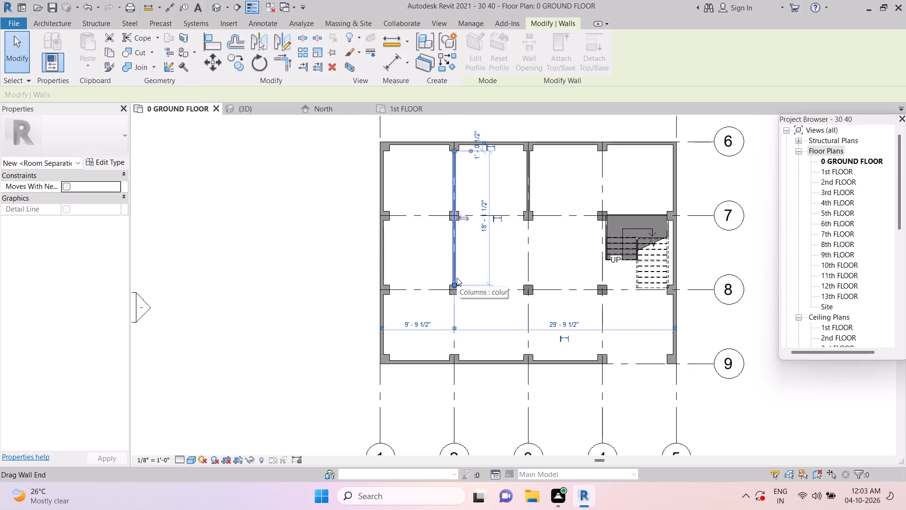
key("Escape")
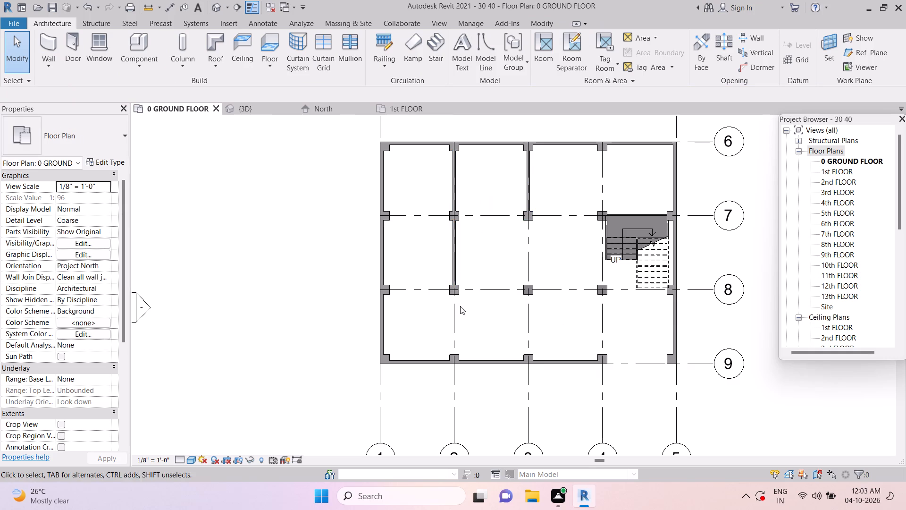
Move the column at grids 1 and 8 into the bay, about 21' - 0" from the grid 6 wall.
left_click(391, 289)
key("Escape")
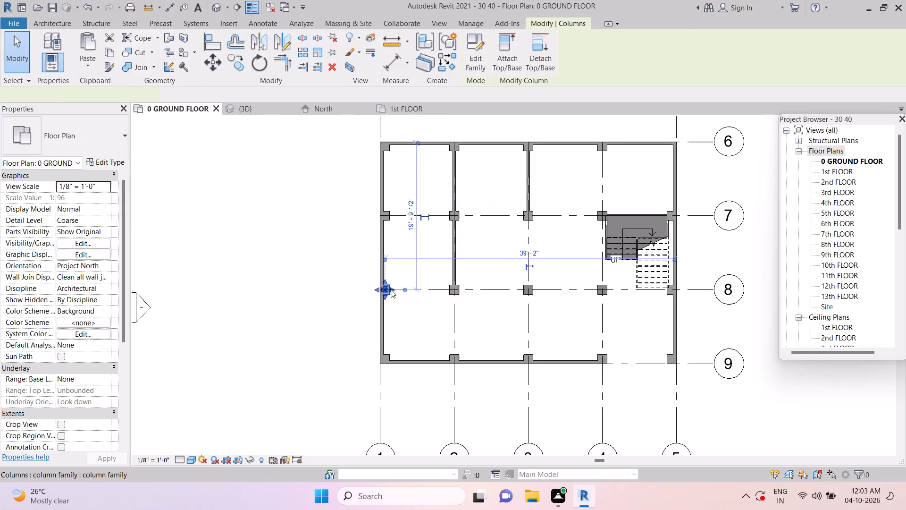
left_click_drag(391, 289, 430, 295)
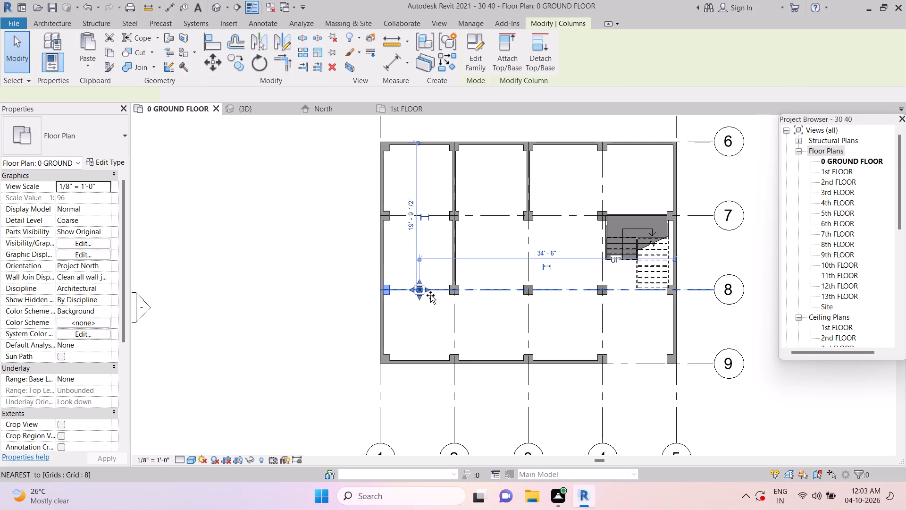
left_click_drag(430, 295, 408, 297)
left_click(405, 298)
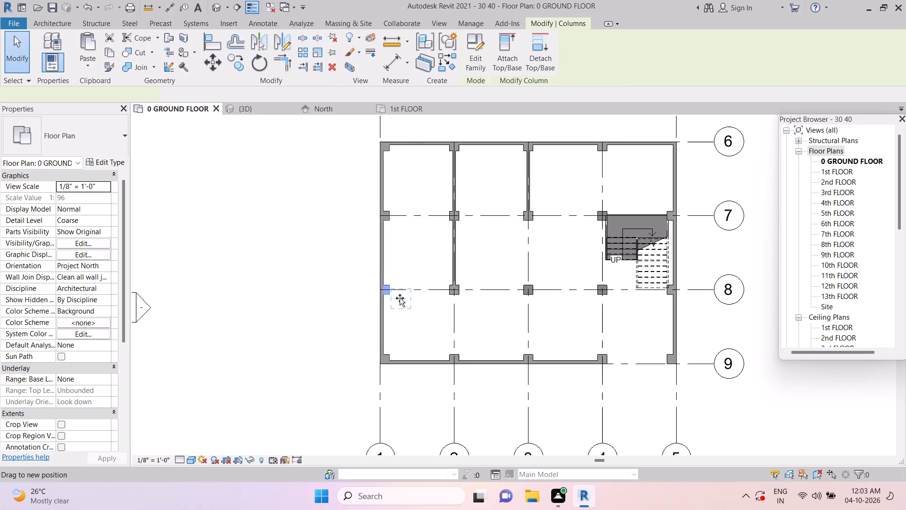
Move the exterior wall on grid 1 inward, roughly midway between grids 1 and 2.
left_click_drag(386, 291, 388, 289)
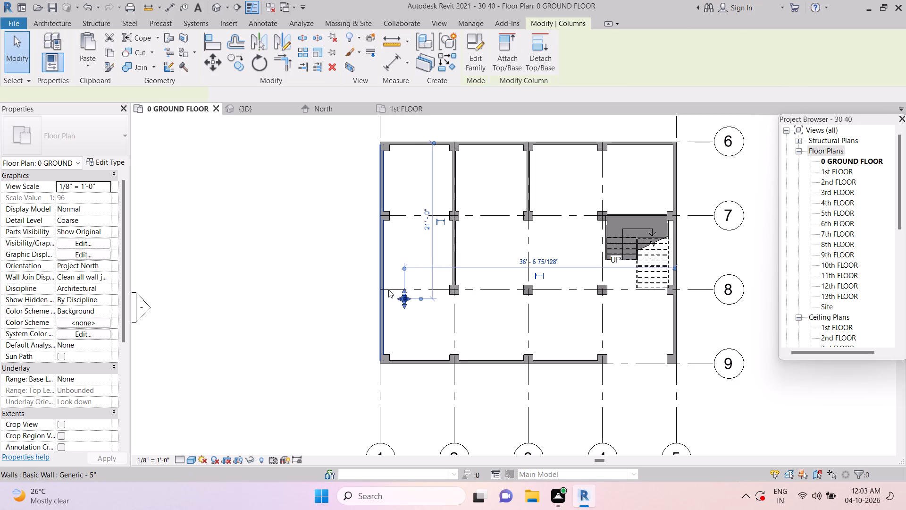
left_click_drag(388, 289, 428, 297)
left_click_drag(417, 297, 407, 297)
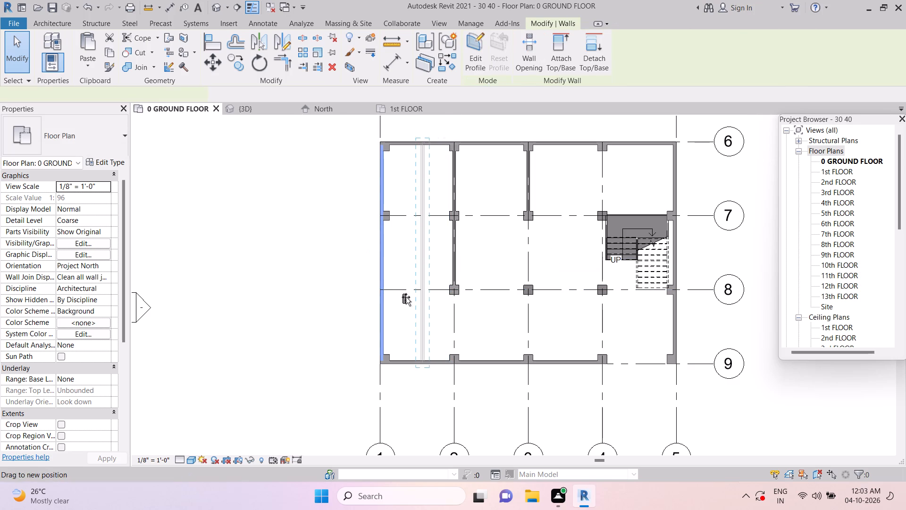
left_click_drag(404, 297, 414, 296)
left_click_drag(457, 286, 466, 285)
Move the column at grids 3 and 8 along grid 8 towards grid 2, about 22' - 0" from the grid 5 wall.
left_click(472, 285)
left_click_drag(491, 284, 537, 282)
left_click_drag(520, 284, 504, 286)
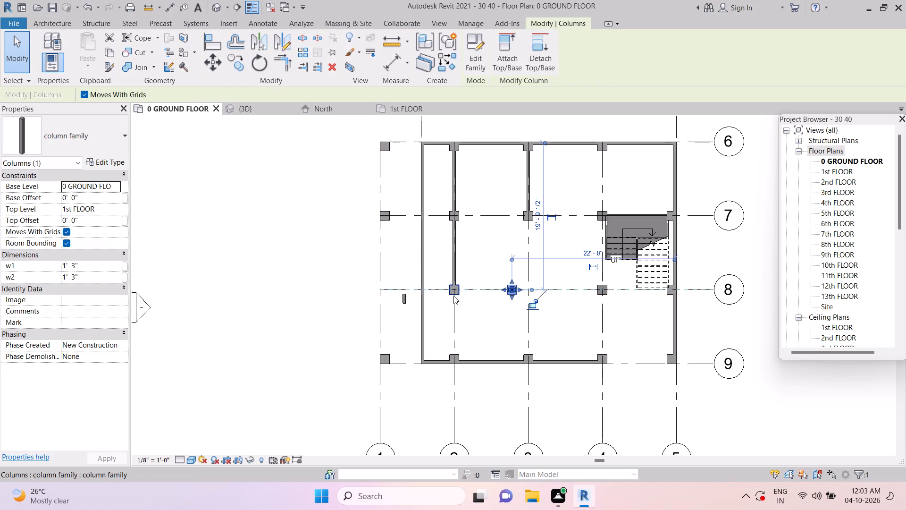
Delete the displaced exterior wall standing between grids 1 and 2.
left_click(423, 303)
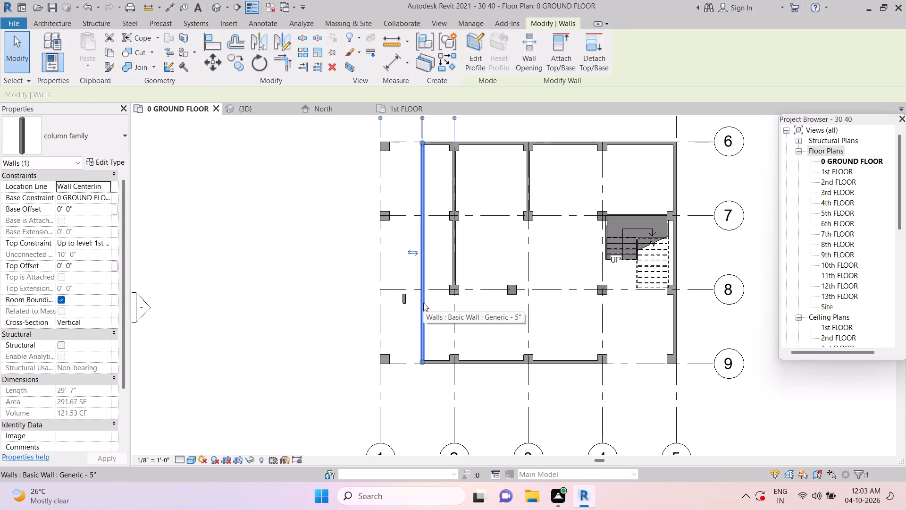
key("Delete")
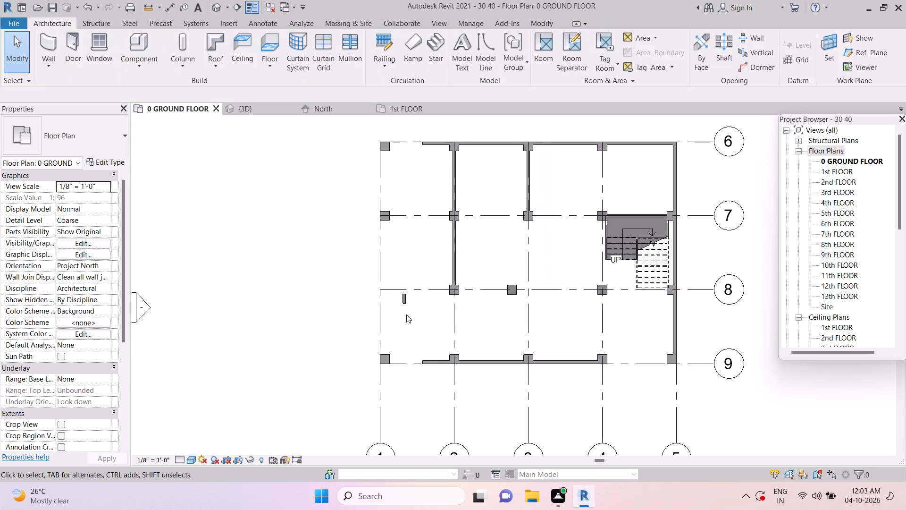
Move grid line 6 slightly outward from the building and along its length, away from grid 1.
double_click(381, 249)
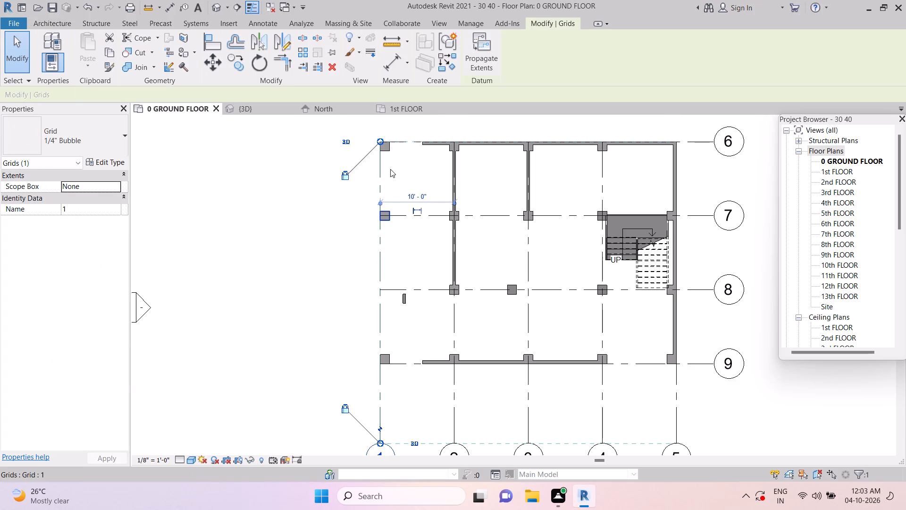
left_click(381, 163)
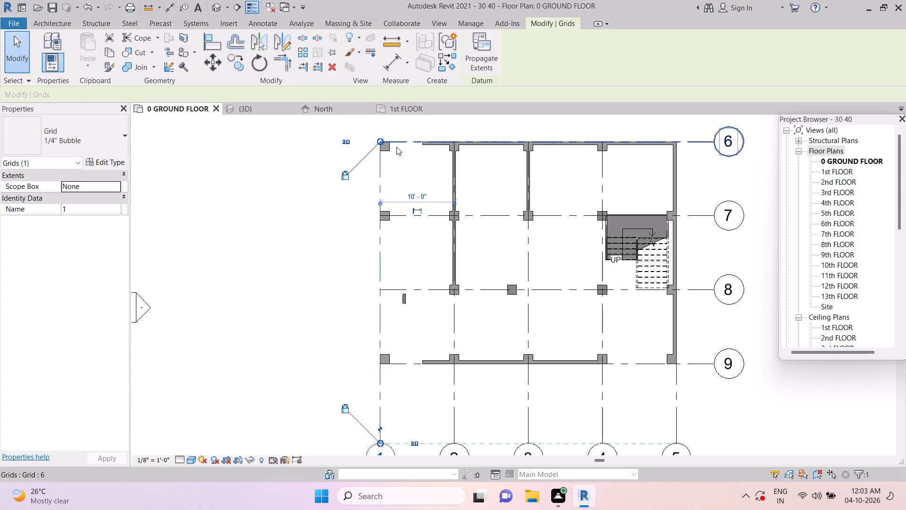
left_click_drag(397, 142, 418, 141)
left_click(418, 141)
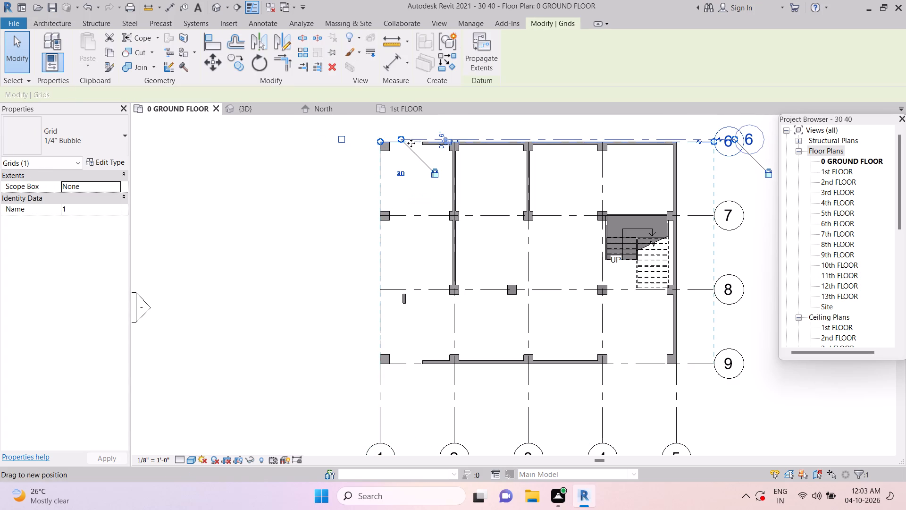
left_click(409, 145)
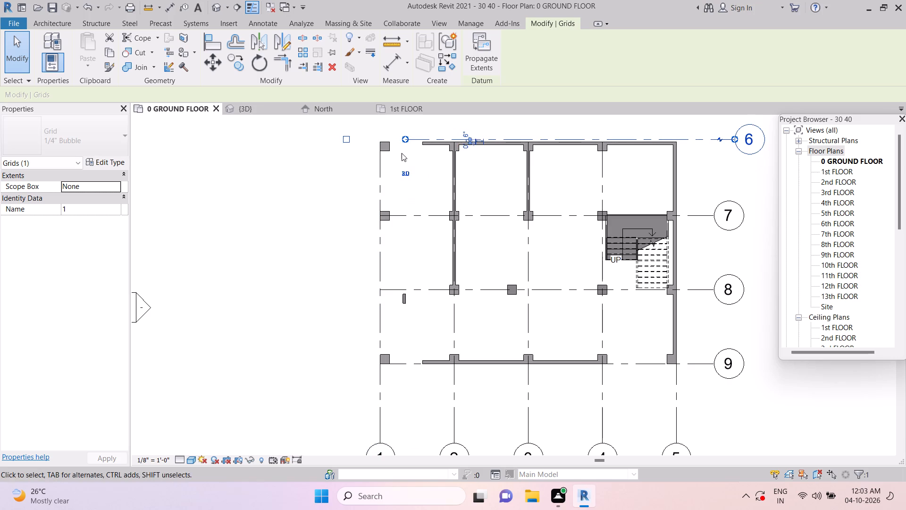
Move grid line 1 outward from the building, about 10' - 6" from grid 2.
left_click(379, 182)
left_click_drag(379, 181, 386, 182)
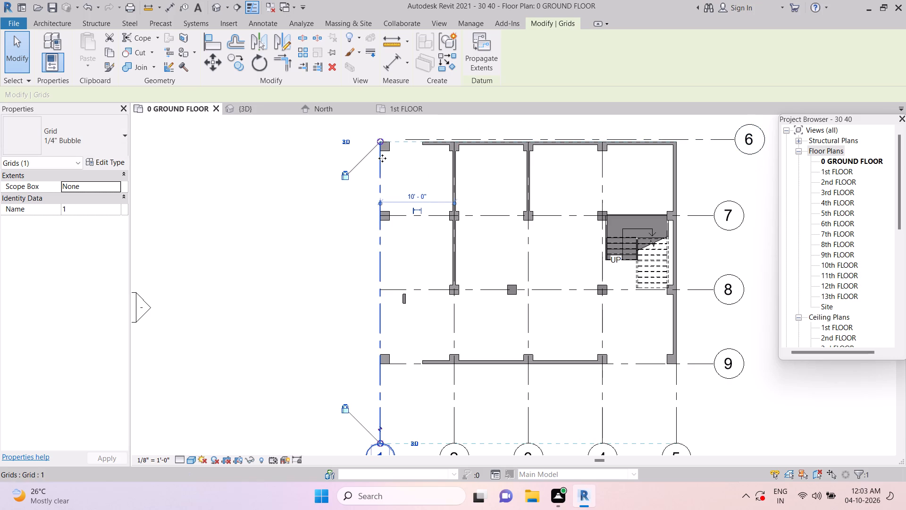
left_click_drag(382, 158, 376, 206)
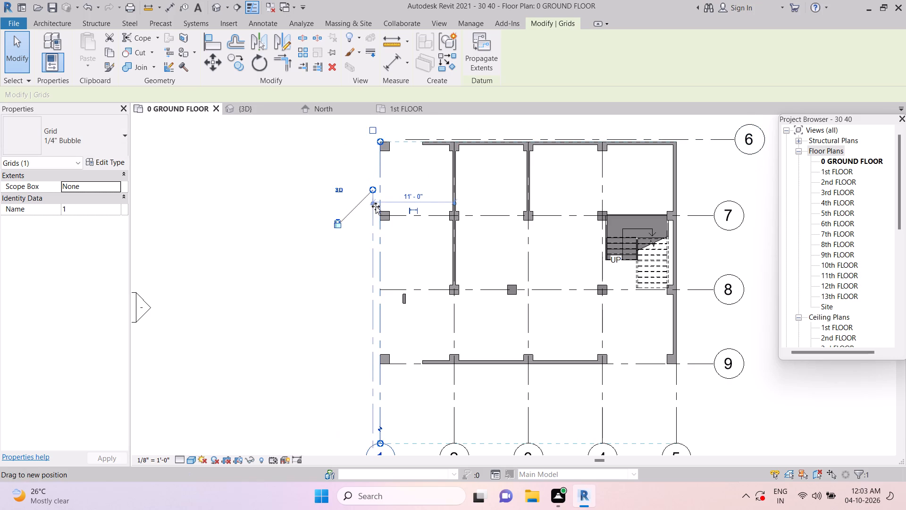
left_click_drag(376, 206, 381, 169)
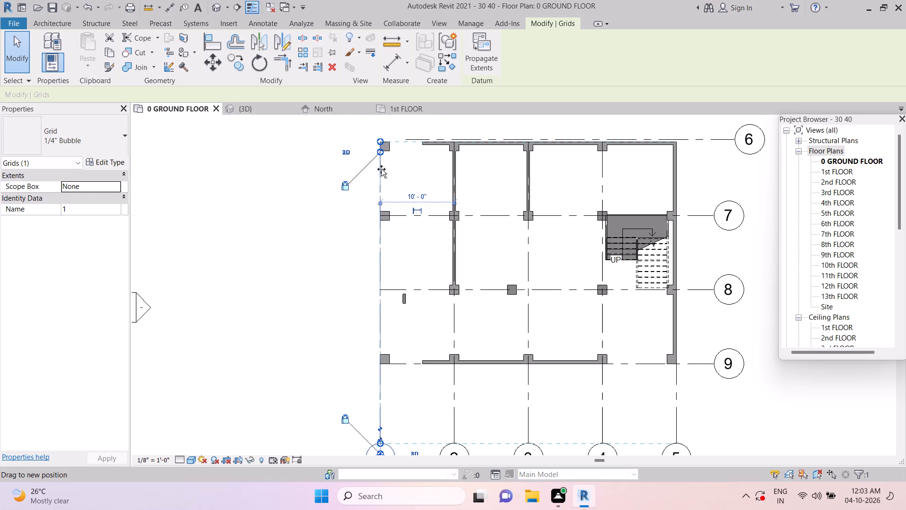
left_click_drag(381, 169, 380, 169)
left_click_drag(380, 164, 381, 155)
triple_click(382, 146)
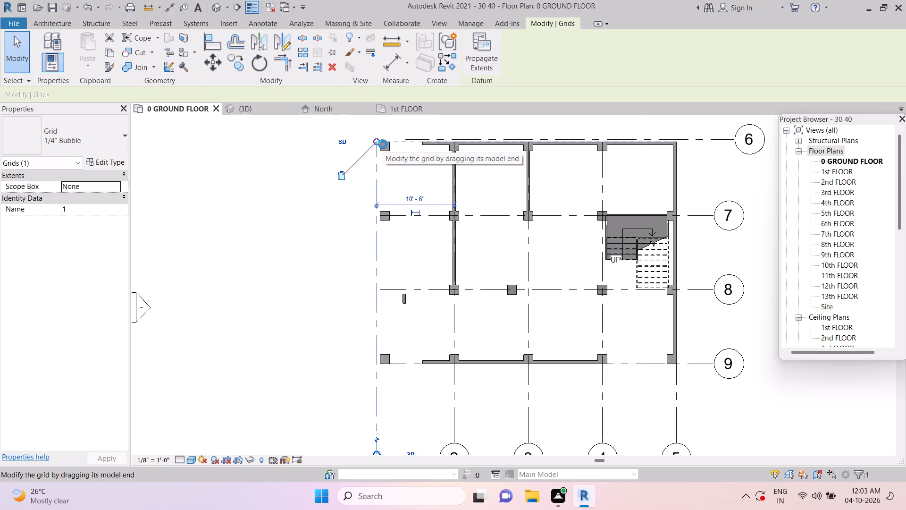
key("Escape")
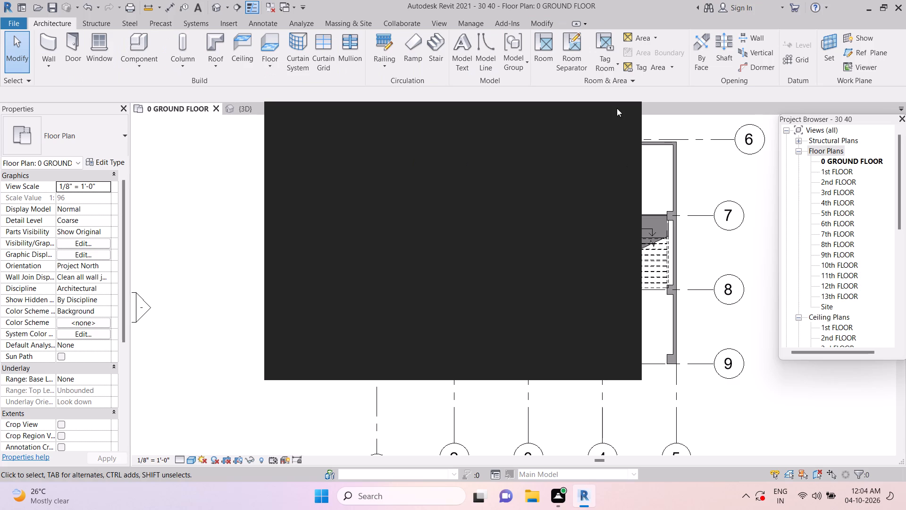
Close the Autodesk Genuine notification covering the ground floor plan.
left_click(645, 119)
left_click(622, 115)
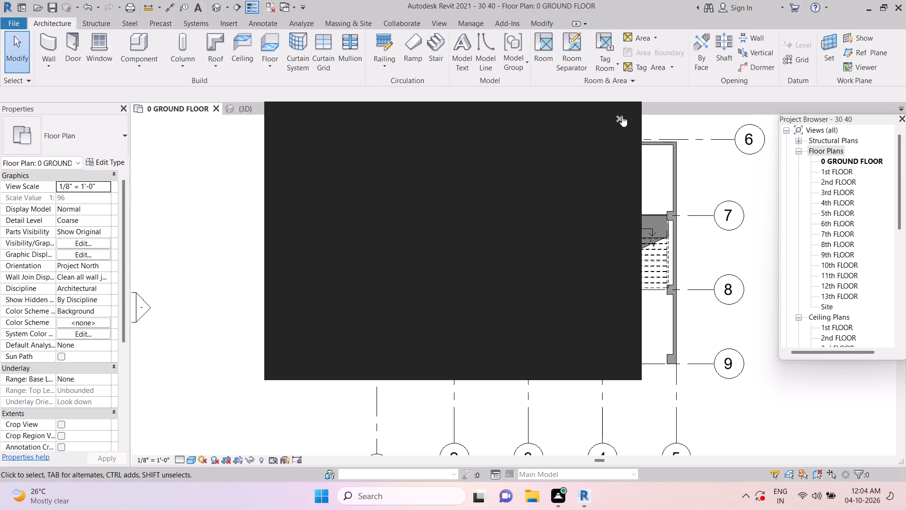
left_click(622, 116)
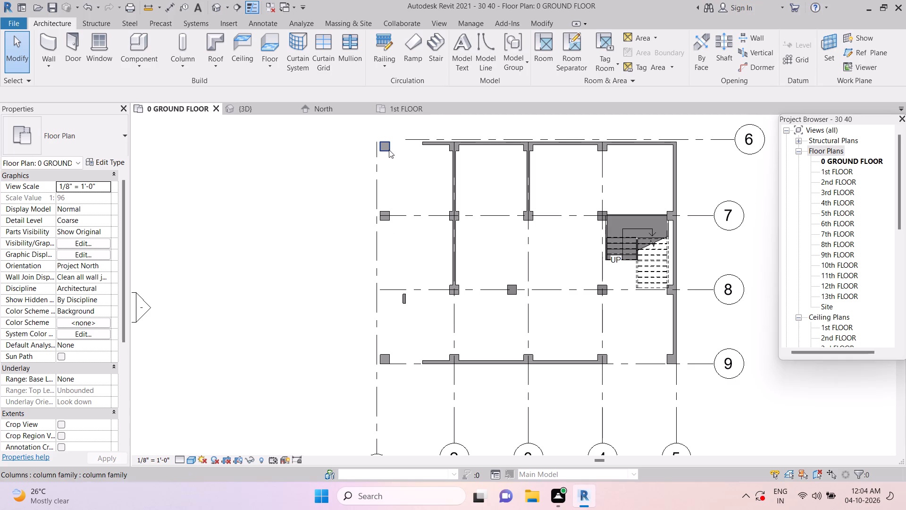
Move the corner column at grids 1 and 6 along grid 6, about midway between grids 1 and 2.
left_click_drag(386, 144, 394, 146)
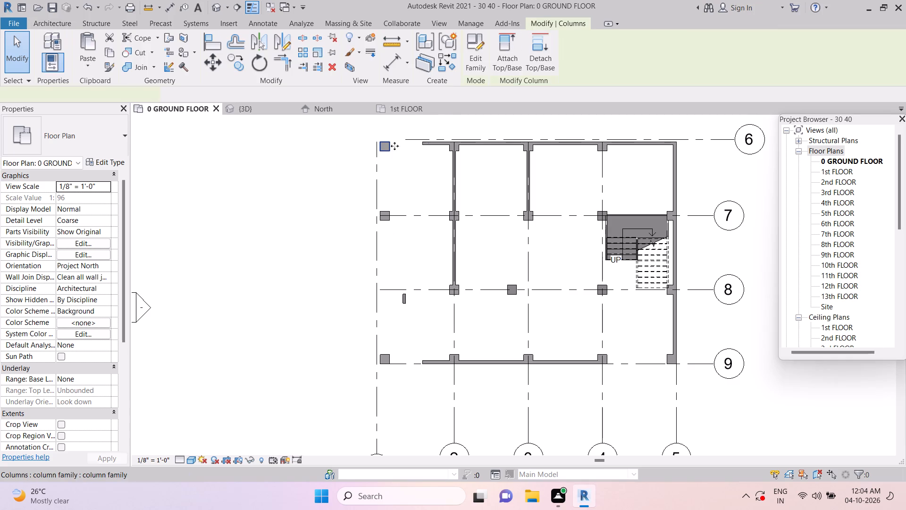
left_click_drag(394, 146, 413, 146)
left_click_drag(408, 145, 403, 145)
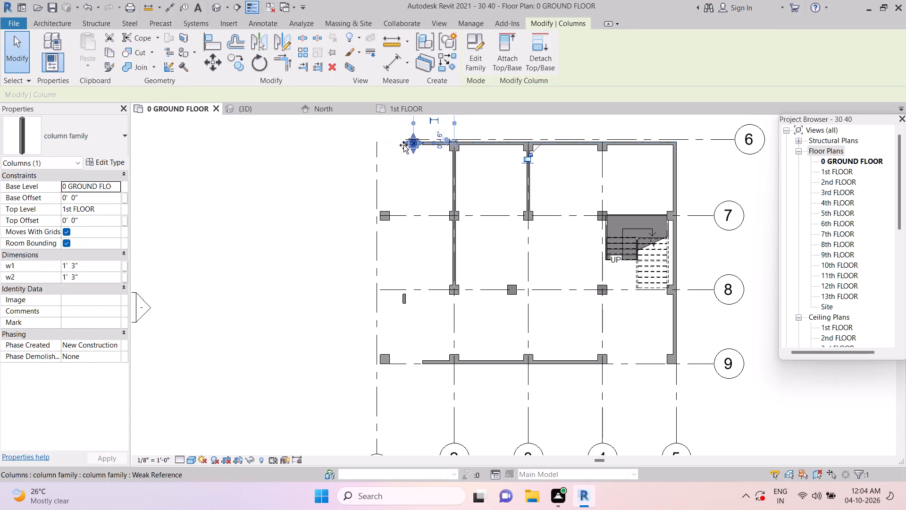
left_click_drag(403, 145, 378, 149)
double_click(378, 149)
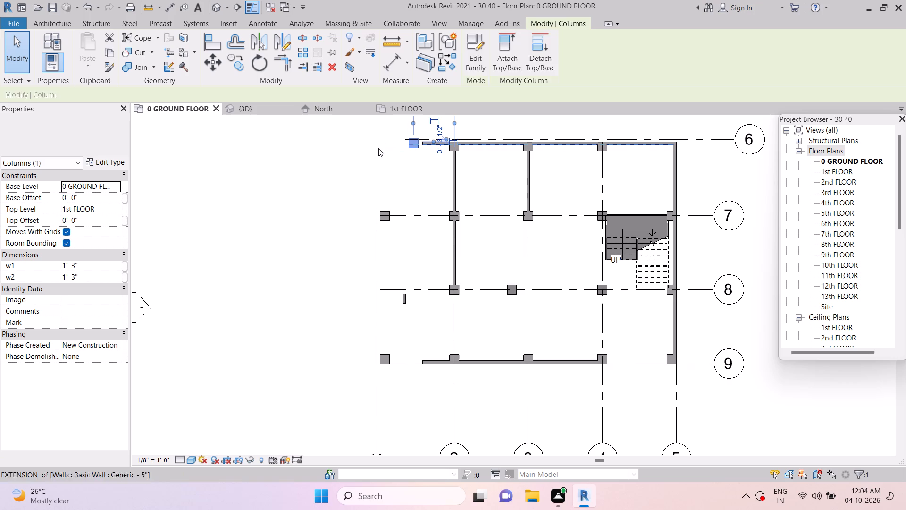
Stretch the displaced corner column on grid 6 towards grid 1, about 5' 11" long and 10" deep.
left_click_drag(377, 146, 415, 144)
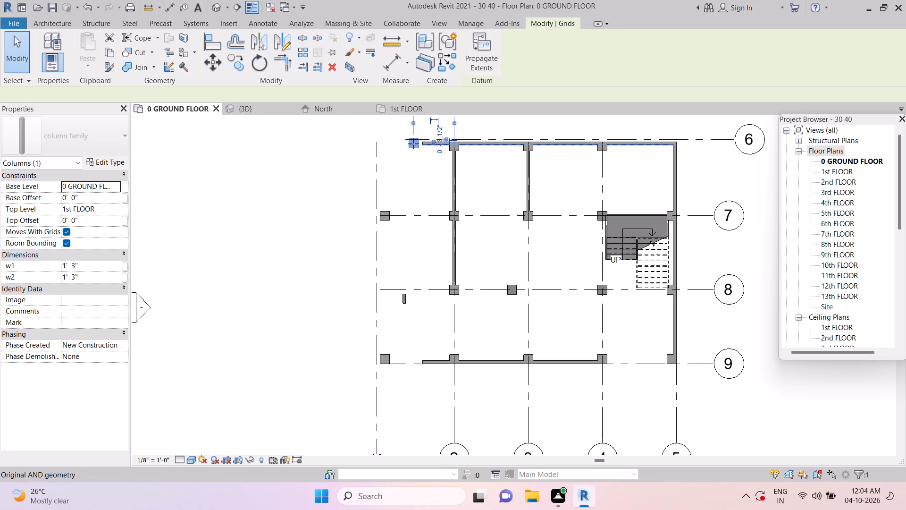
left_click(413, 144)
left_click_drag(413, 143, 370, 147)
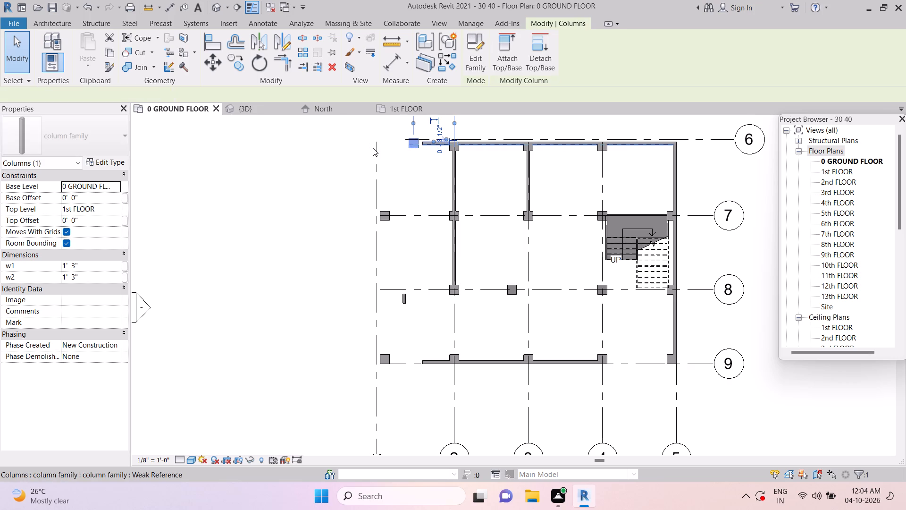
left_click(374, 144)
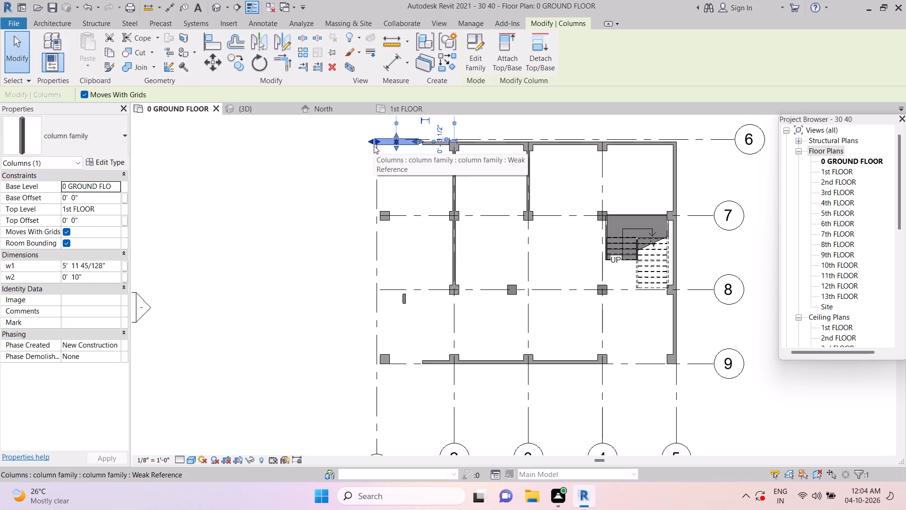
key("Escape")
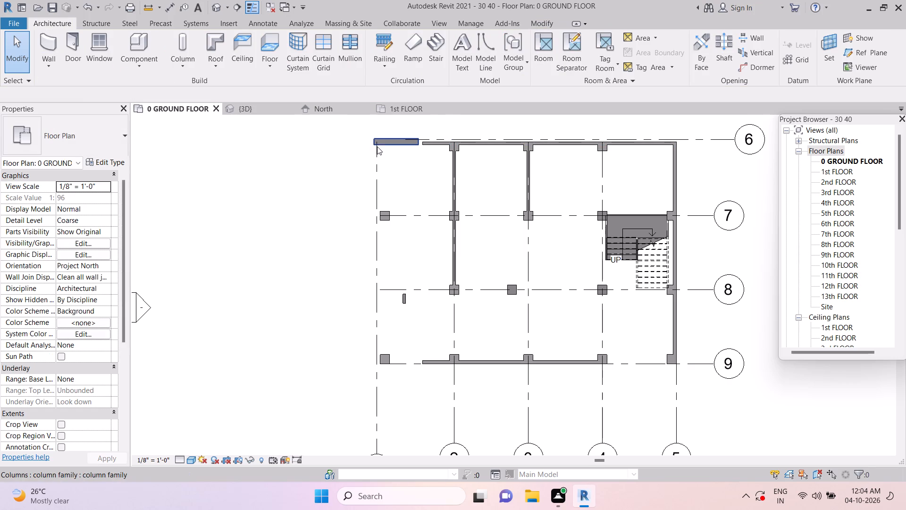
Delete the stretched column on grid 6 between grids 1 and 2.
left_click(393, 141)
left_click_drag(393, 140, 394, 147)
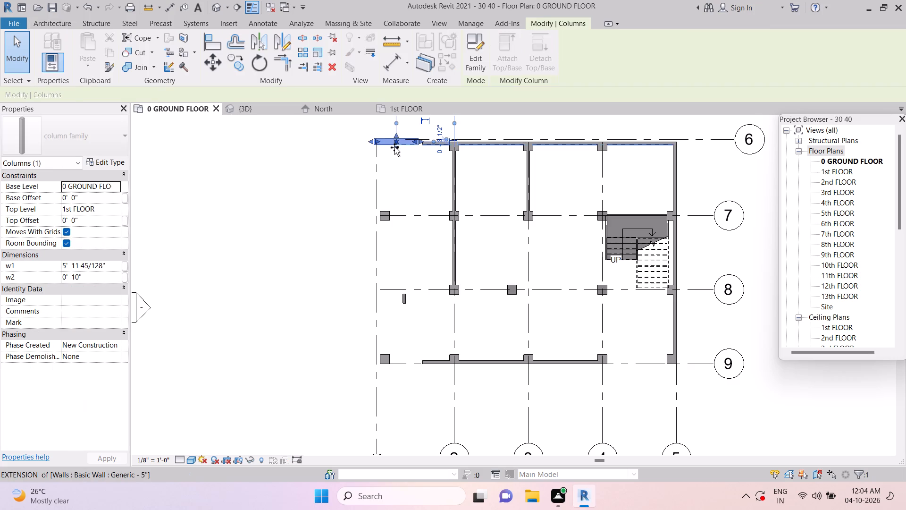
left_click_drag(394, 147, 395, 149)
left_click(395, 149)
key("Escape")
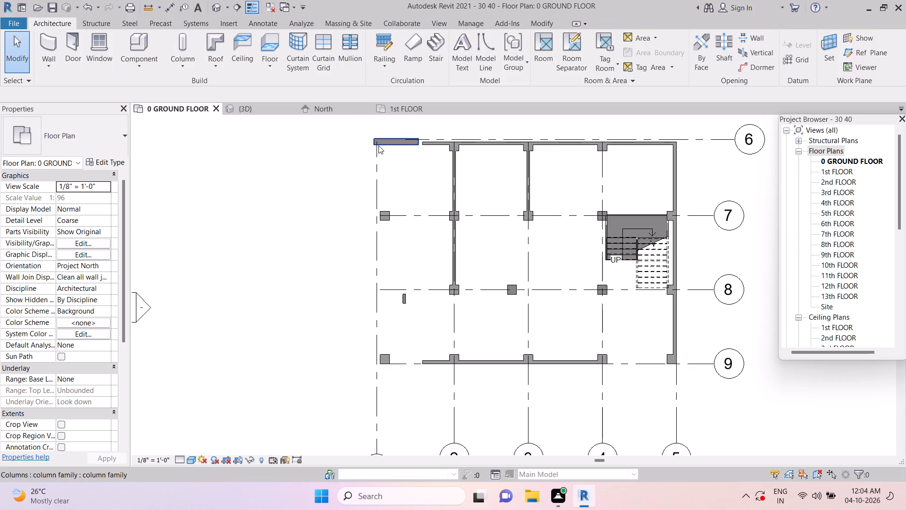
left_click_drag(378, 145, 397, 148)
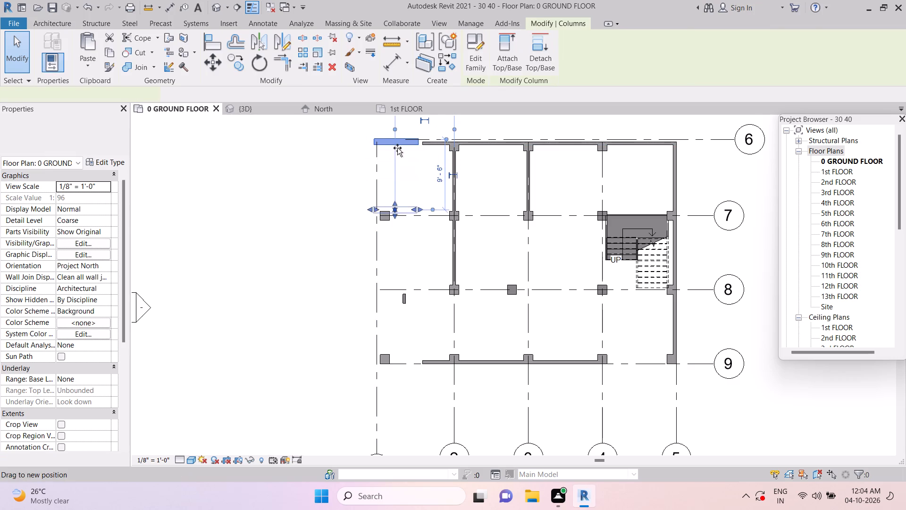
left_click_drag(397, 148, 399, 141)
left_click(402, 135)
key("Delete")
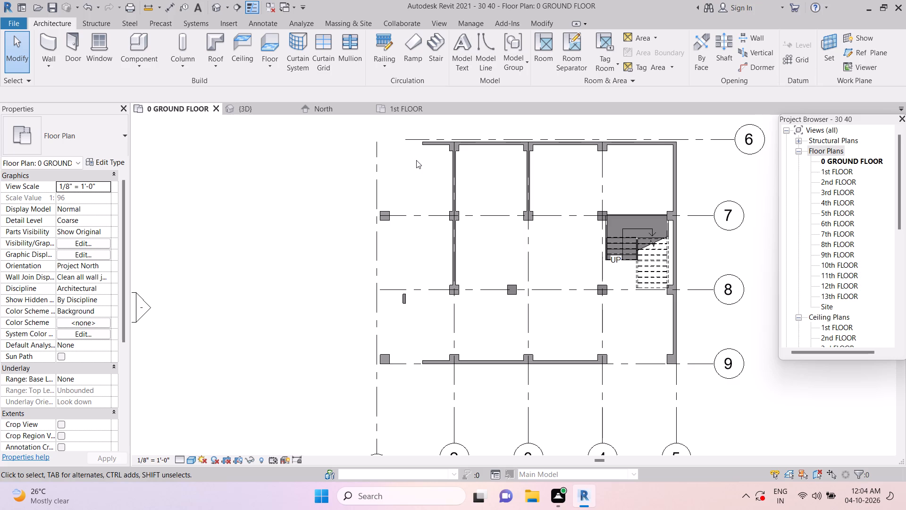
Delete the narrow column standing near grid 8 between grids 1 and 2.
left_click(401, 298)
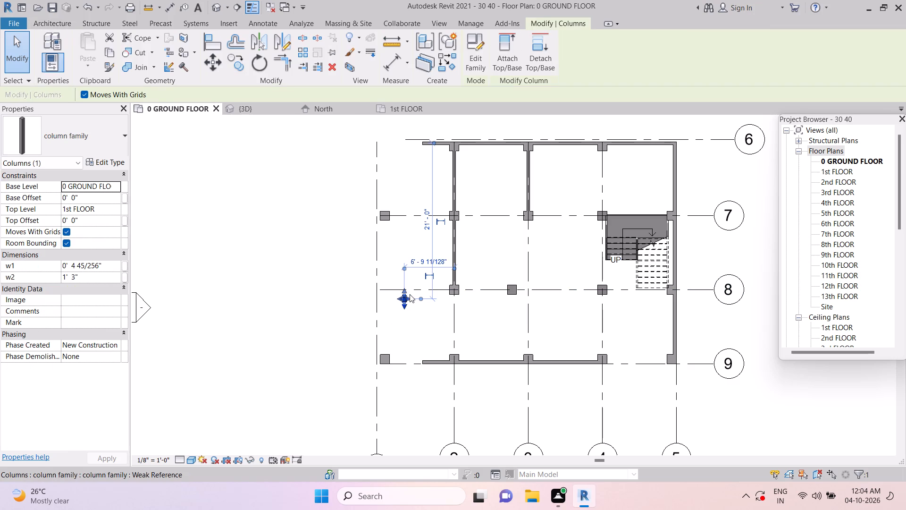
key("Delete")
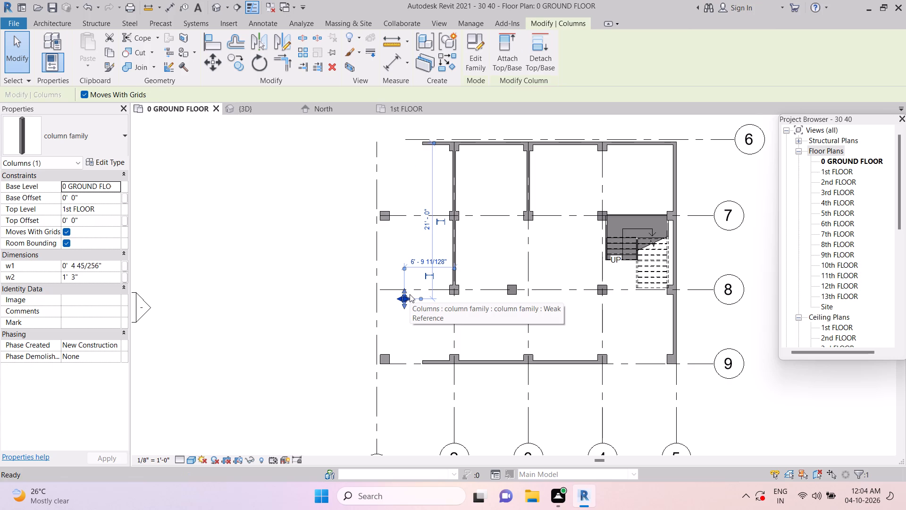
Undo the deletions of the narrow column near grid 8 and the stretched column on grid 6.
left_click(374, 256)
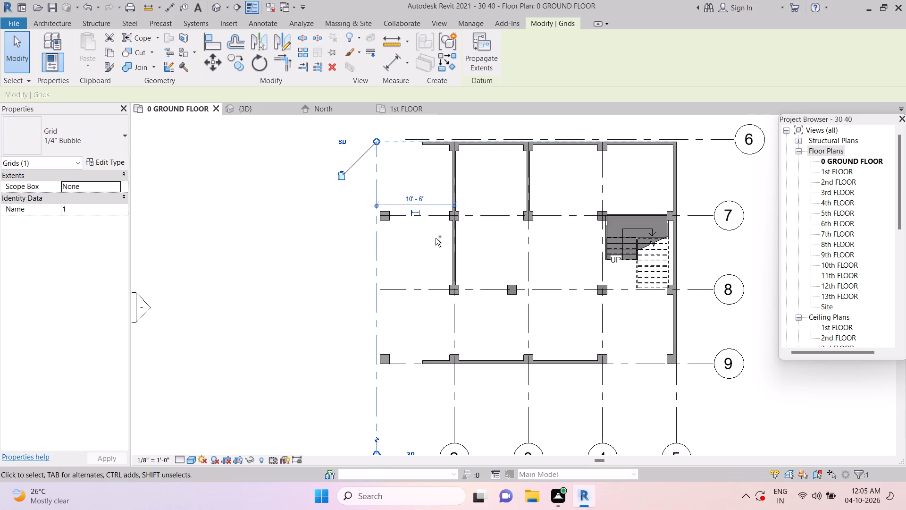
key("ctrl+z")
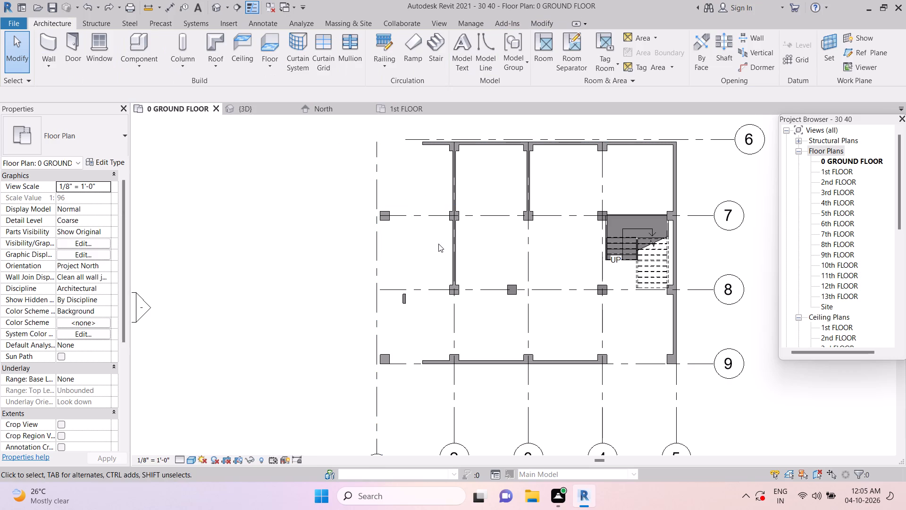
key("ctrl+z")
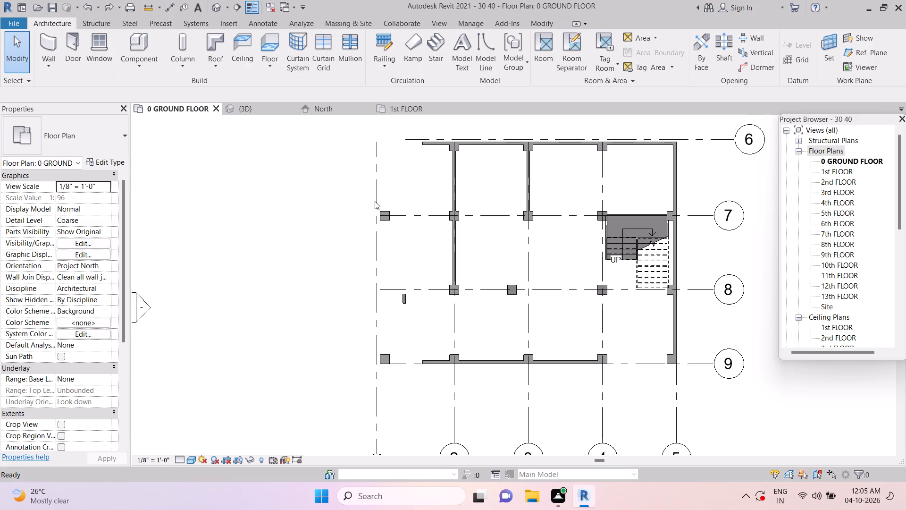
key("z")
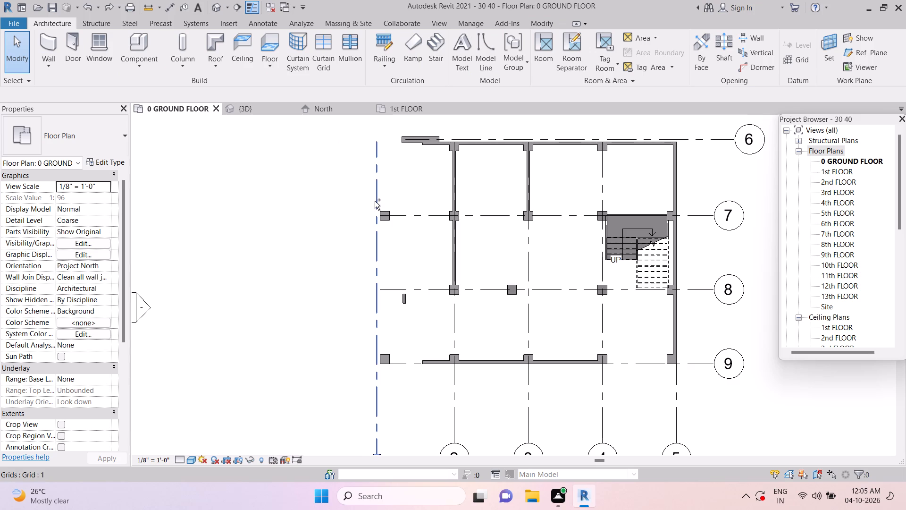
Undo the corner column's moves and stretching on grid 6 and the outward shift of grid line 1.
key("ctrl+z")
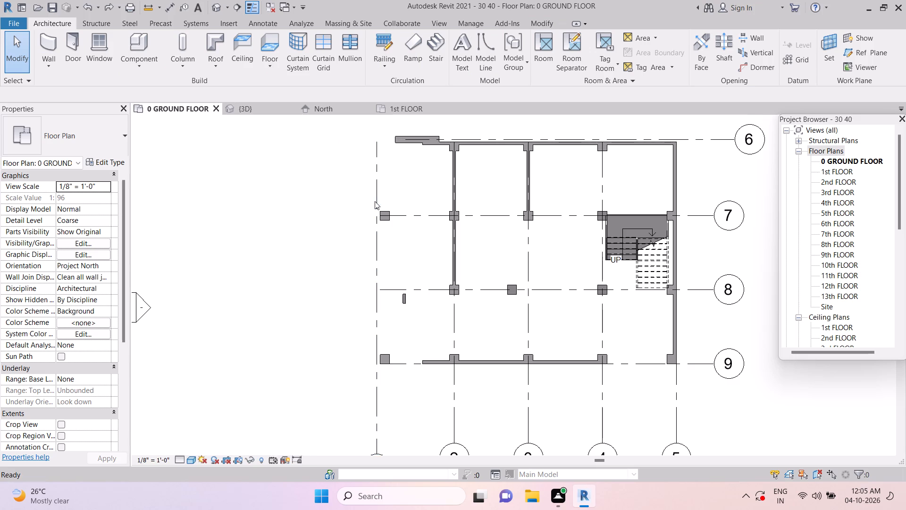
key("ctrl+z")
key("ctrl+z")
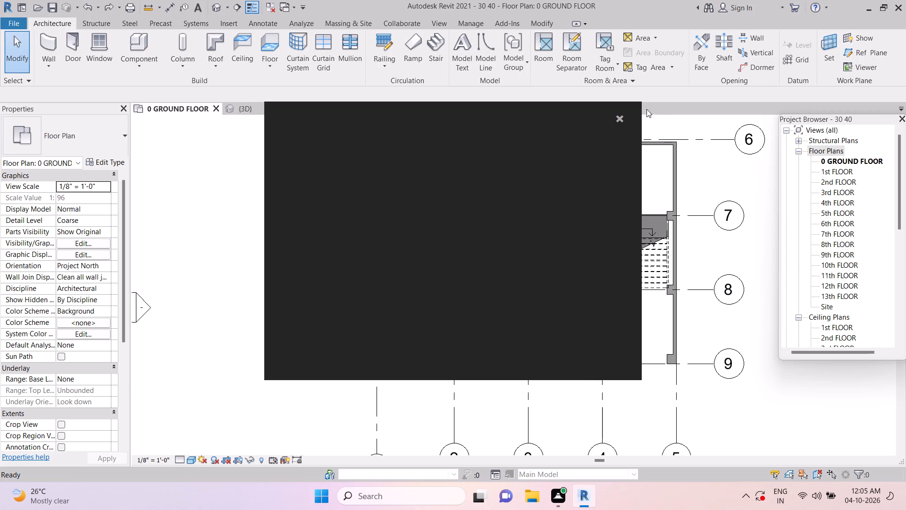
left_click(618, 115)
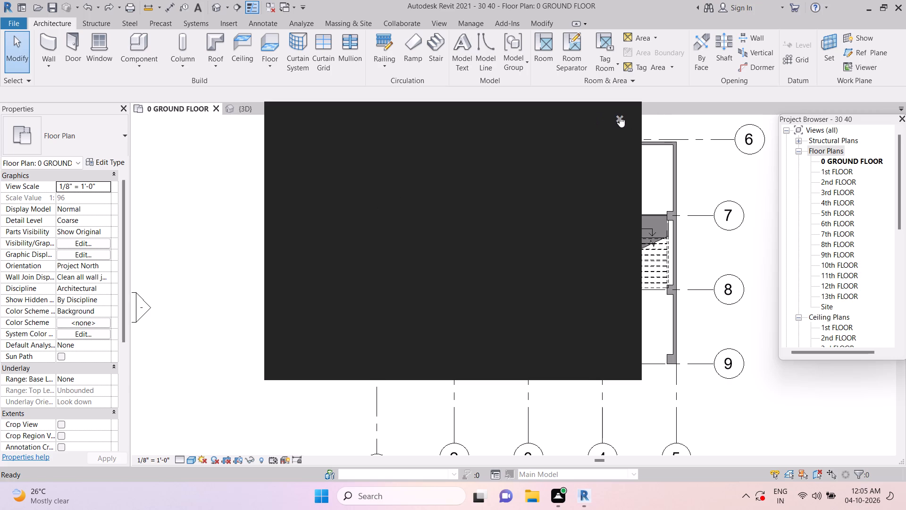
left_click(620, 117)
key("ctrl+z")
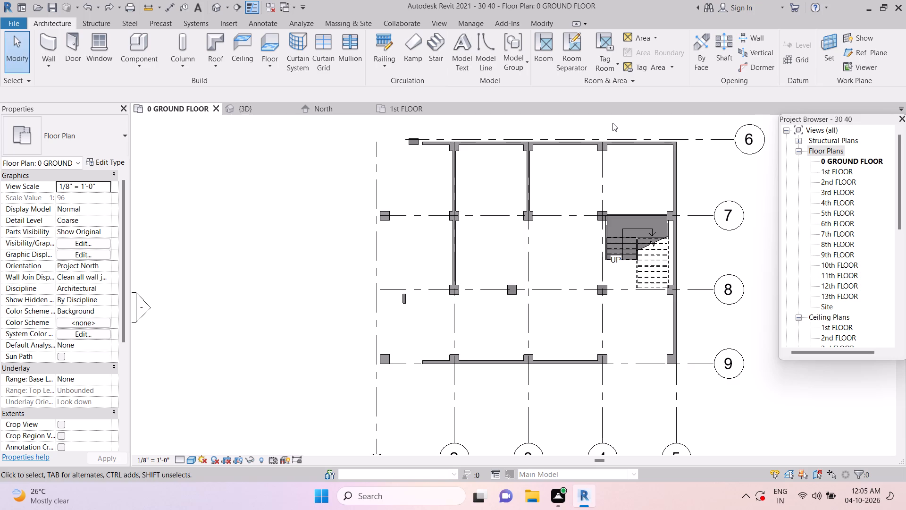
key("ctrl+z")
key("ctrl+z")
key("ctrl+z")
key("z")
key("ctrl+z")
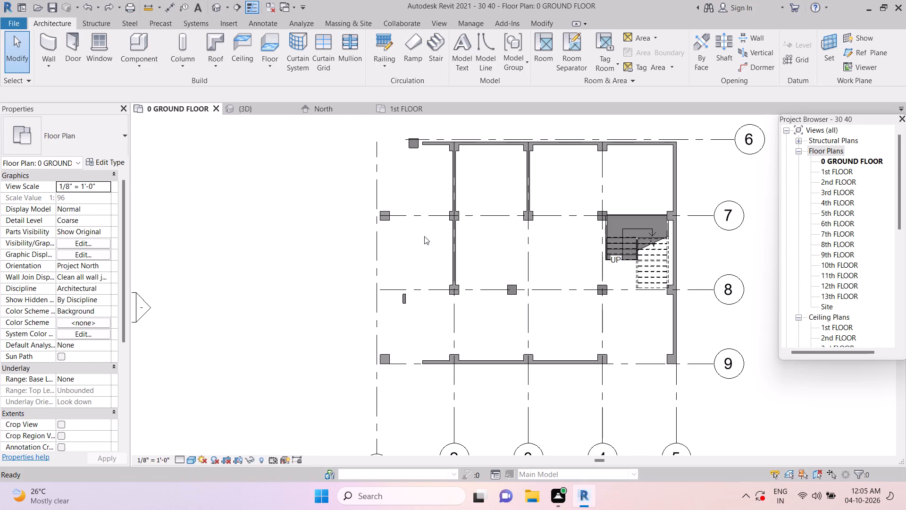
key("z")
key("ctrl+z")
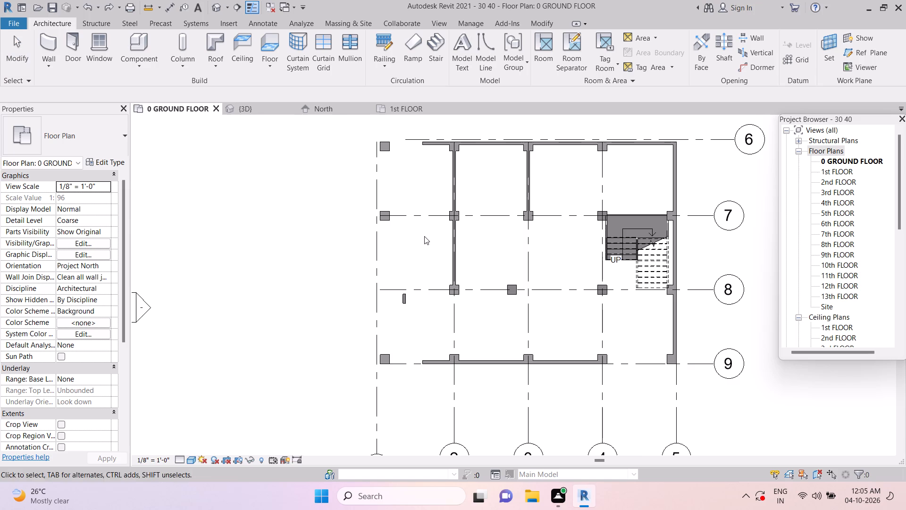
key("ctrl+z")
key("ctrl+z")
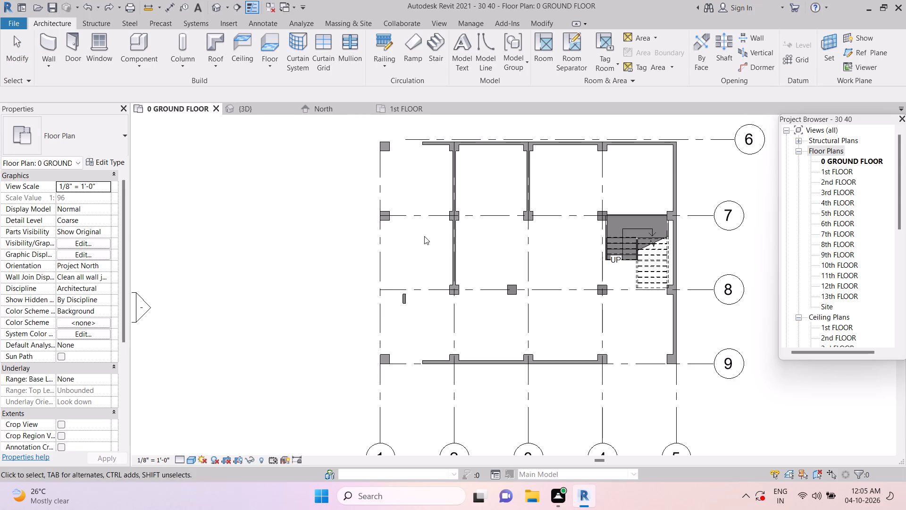
Undo the earlier grid 6 shift, the grid 1 wall's move and deletion, and the column changes along grid 8.
key("ctrl+z")
key("ctrl+z")
key("ctrl+z")
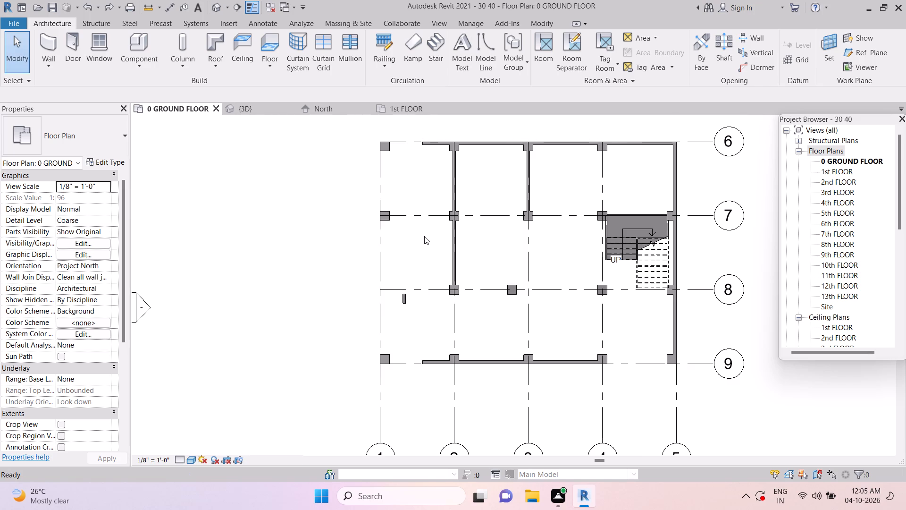
key("z")
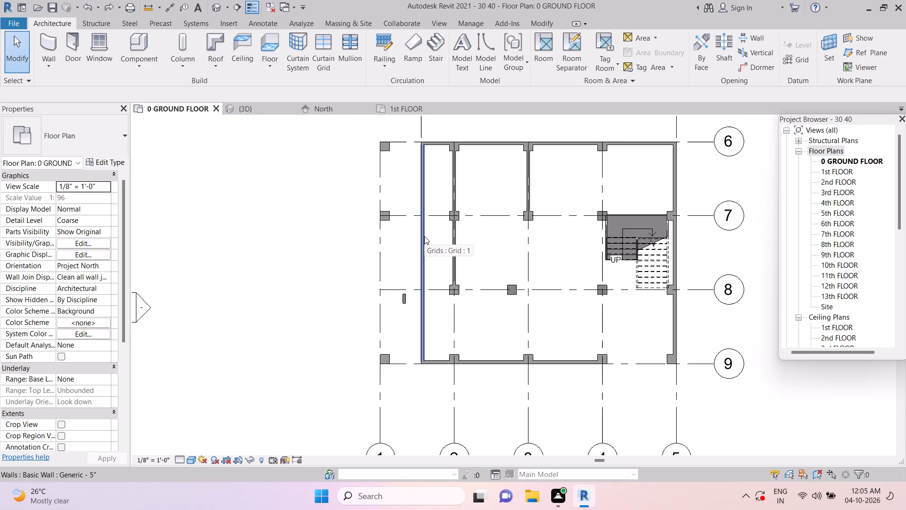
key("ctrl+z")
key("ctrl+z")
key("z")
key("ctrl+z")
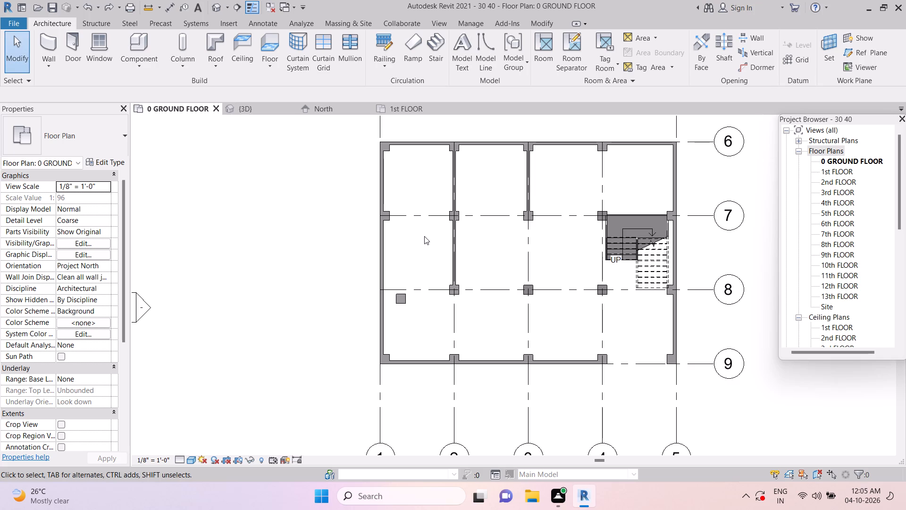
key("ctrl+z")
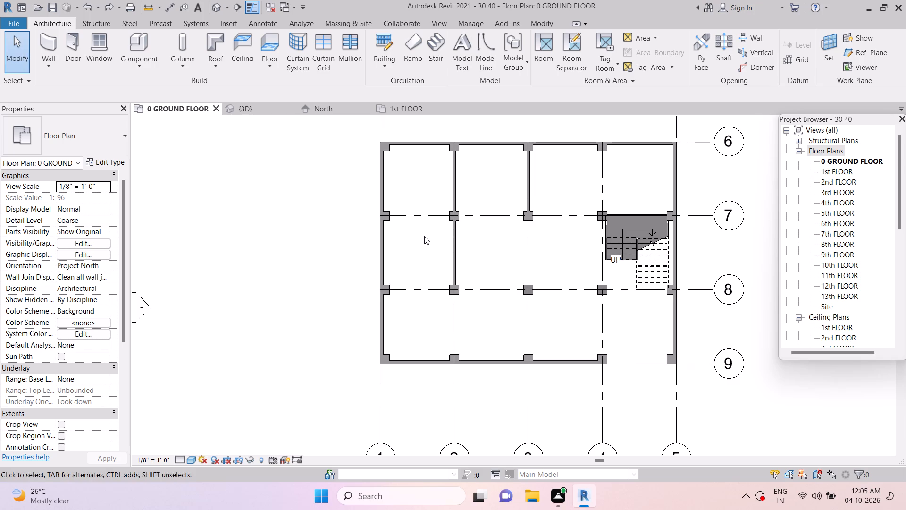
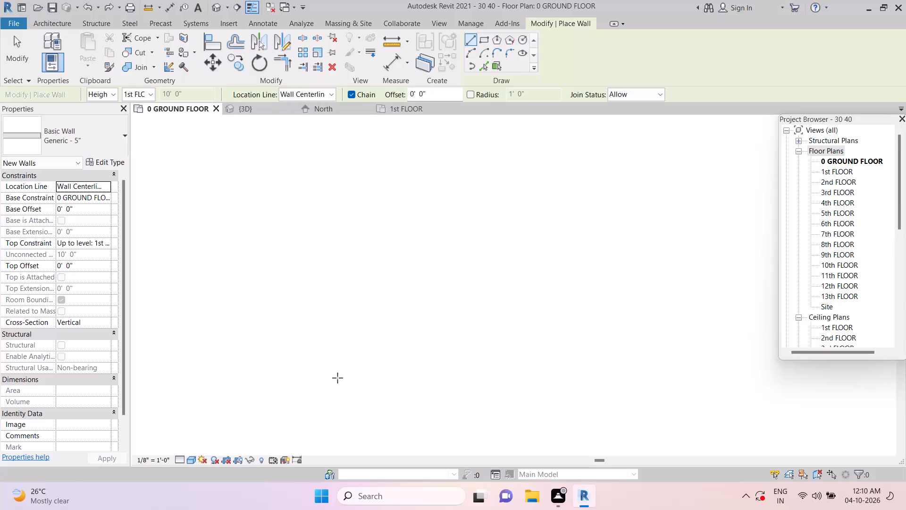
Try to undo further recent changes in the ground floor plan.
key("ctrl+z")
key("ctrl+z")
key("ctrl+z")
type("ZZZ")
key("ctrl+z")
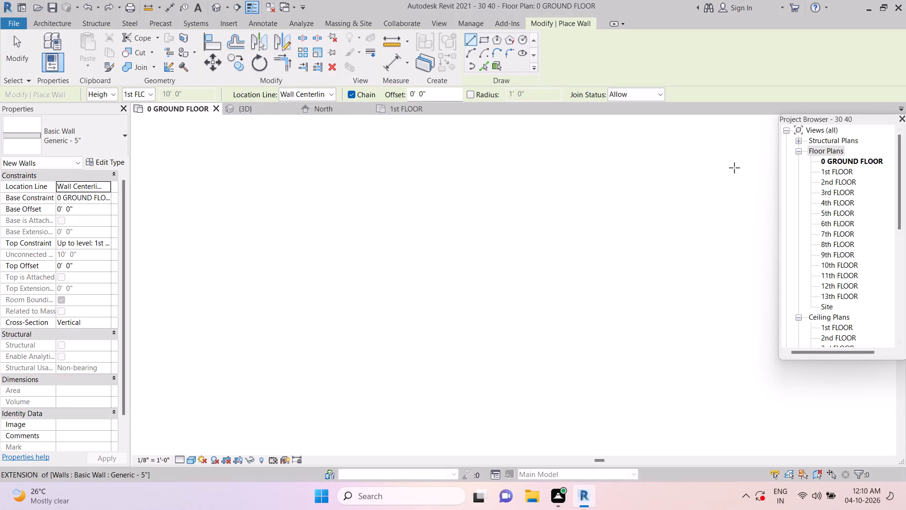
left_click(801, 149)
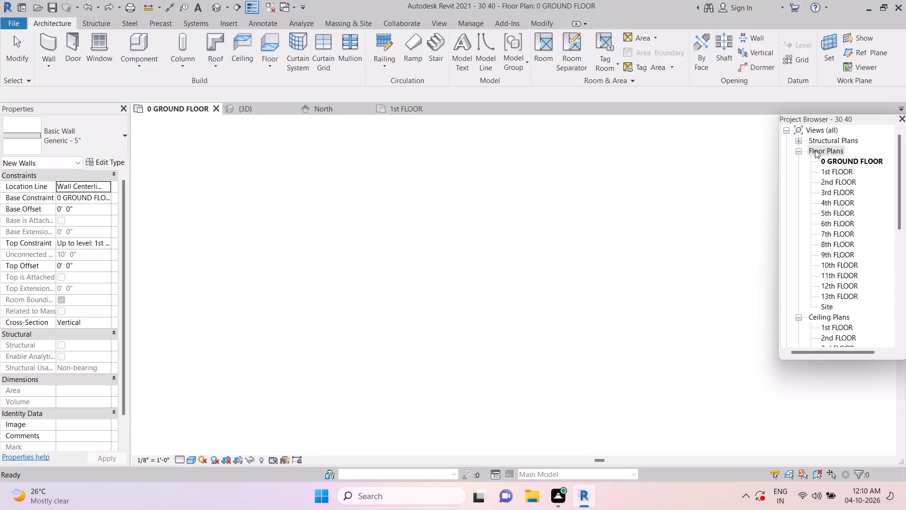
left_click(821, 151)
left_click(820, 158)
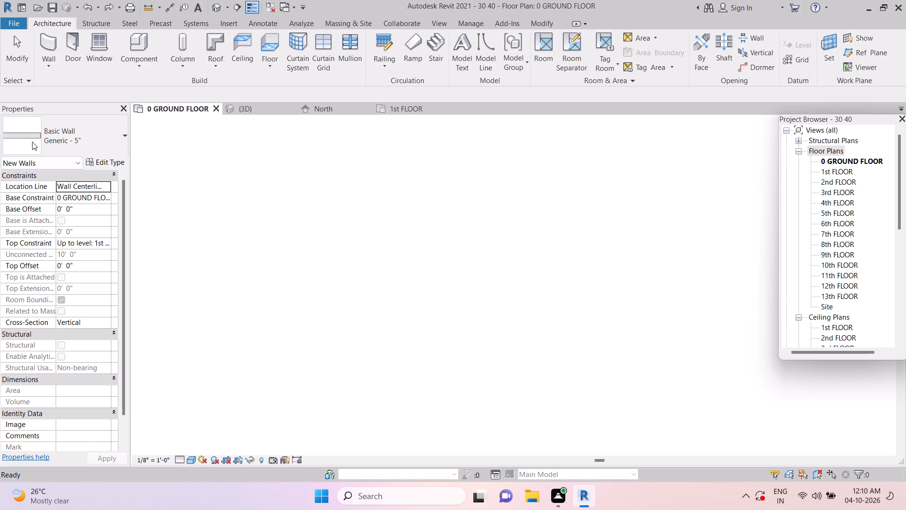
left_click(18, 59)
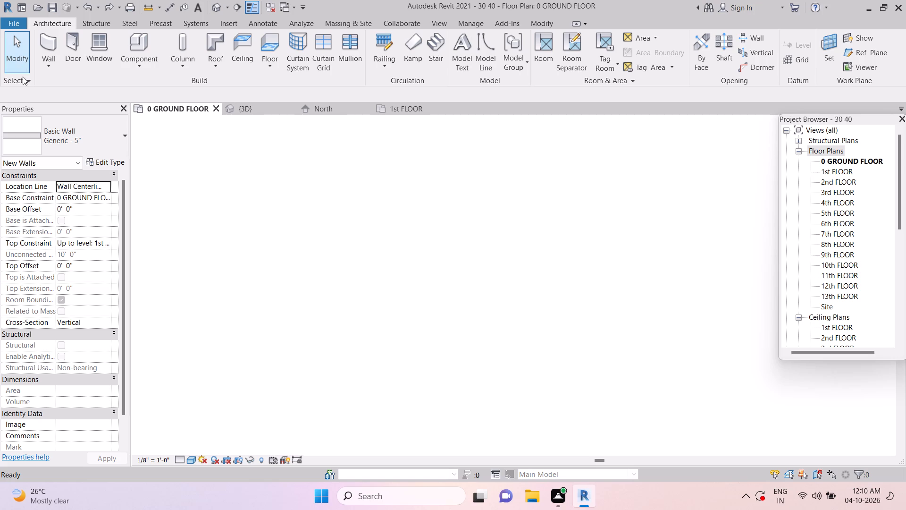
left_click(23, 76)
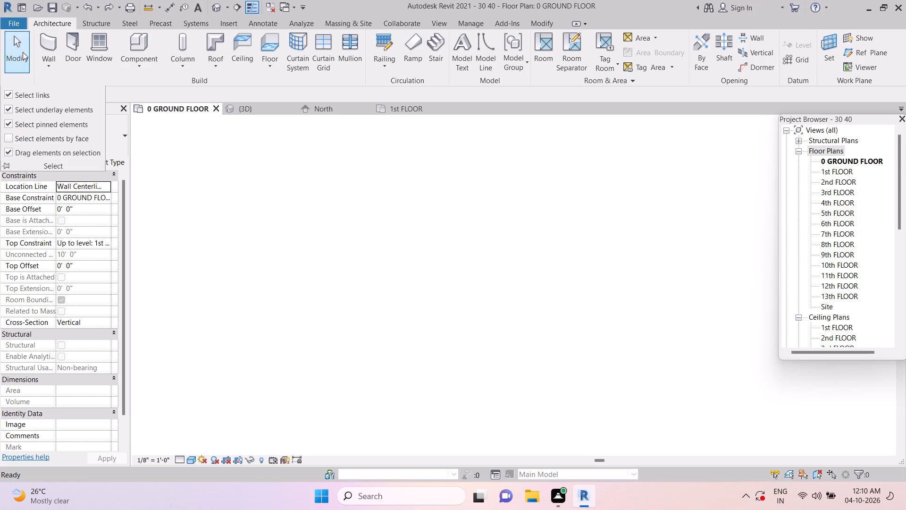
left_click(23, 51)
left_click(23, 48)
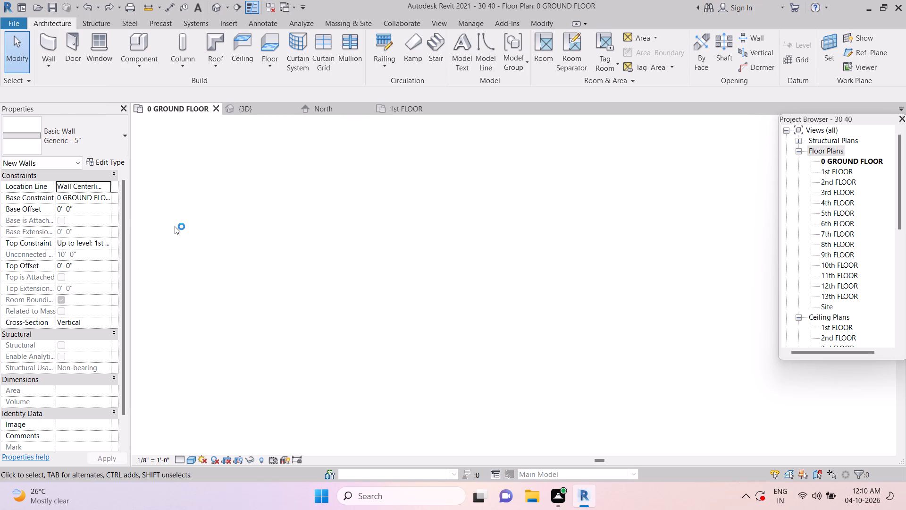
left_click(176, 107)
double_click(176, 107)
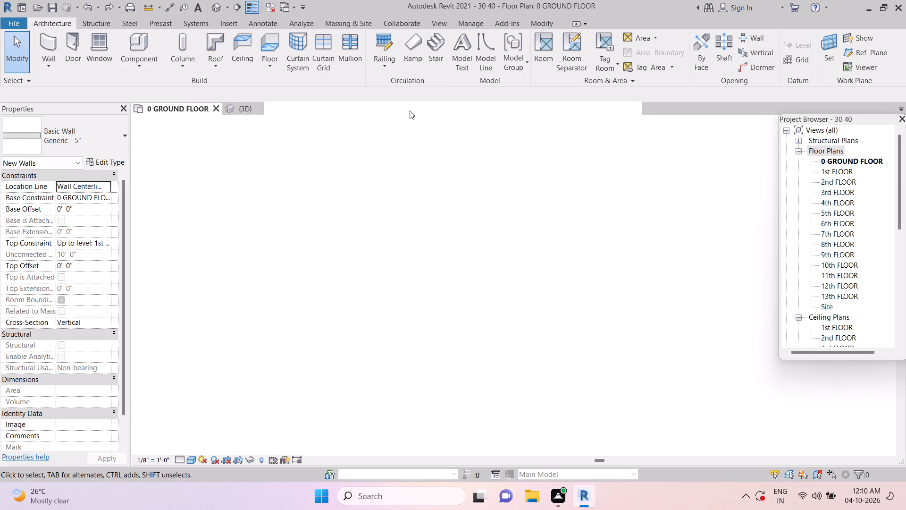
Dismiss the Autodesk genuine notification card covering the ground floor plan.
left_click(613, 121)
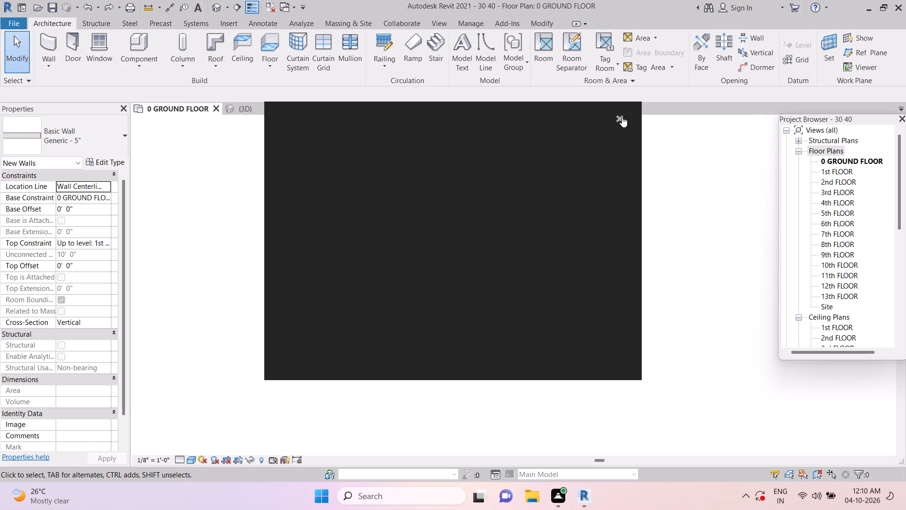
left_click(622, 117)
left_click(620, 119)
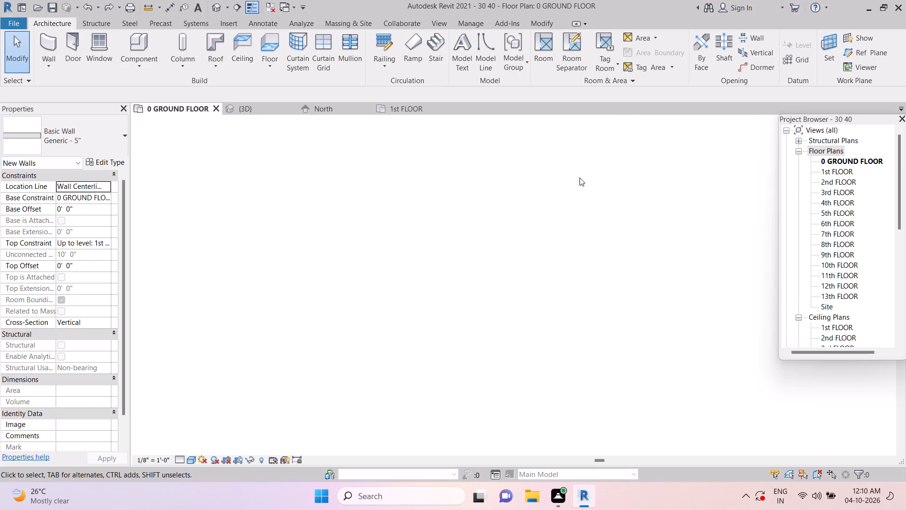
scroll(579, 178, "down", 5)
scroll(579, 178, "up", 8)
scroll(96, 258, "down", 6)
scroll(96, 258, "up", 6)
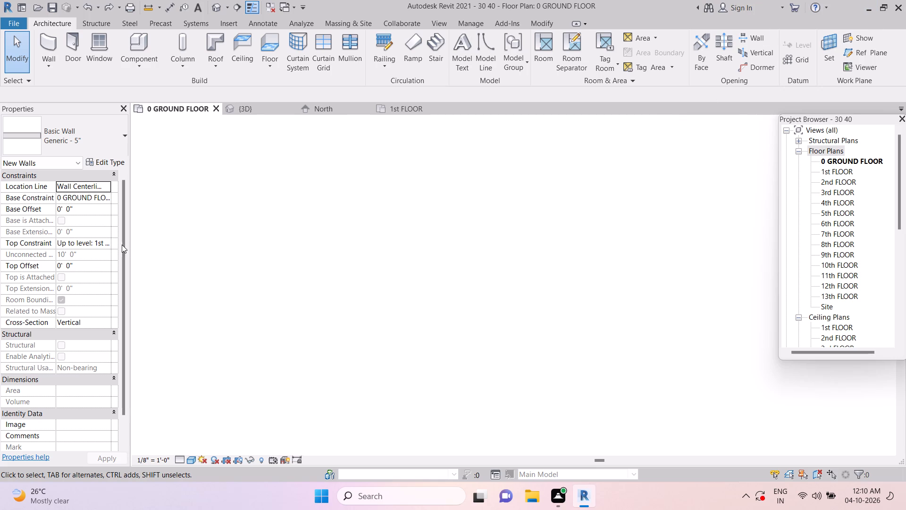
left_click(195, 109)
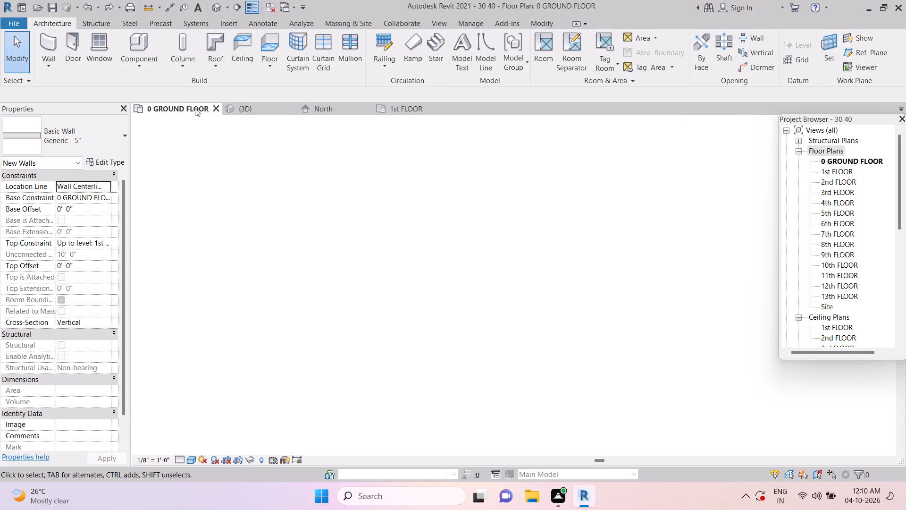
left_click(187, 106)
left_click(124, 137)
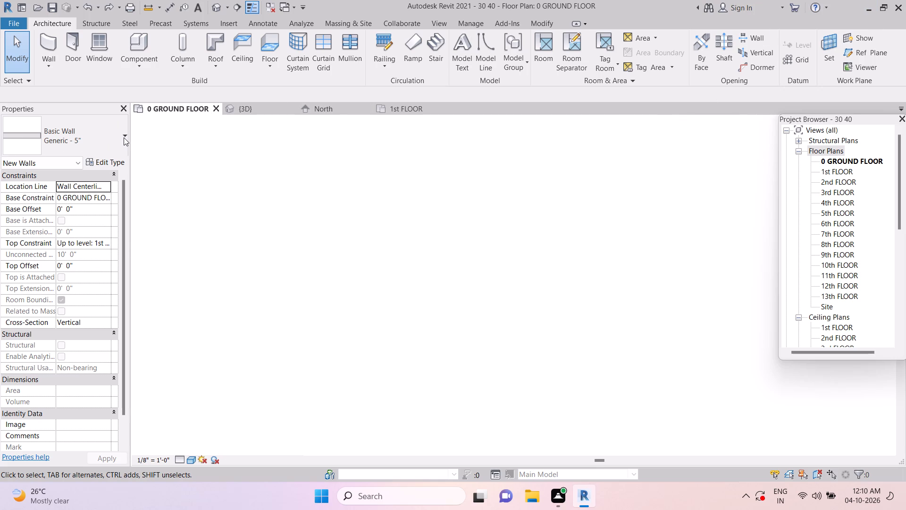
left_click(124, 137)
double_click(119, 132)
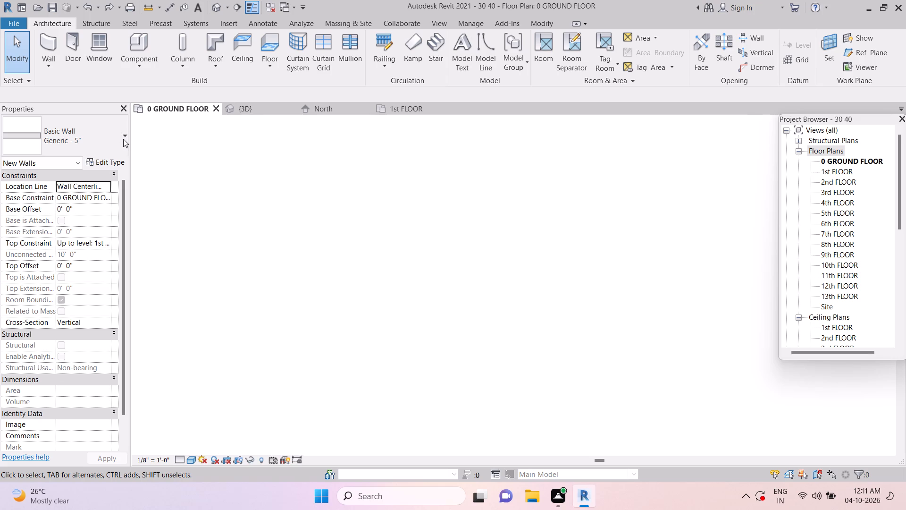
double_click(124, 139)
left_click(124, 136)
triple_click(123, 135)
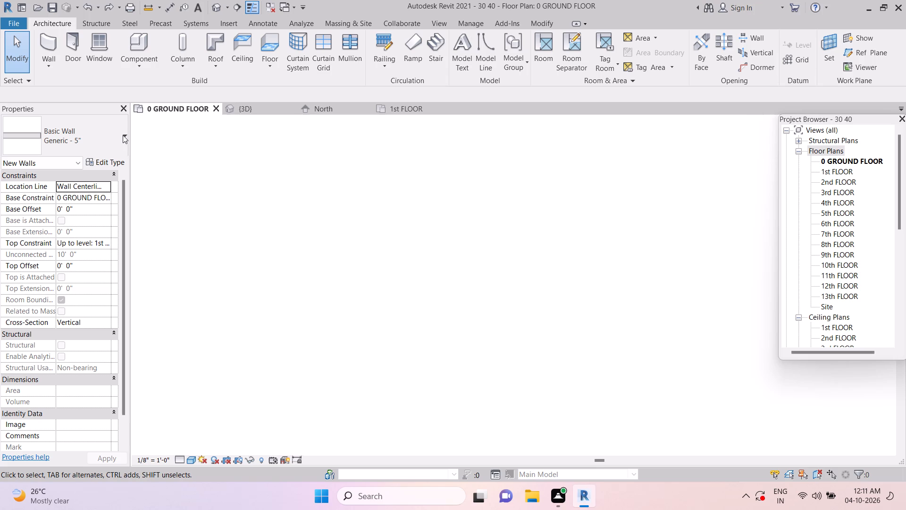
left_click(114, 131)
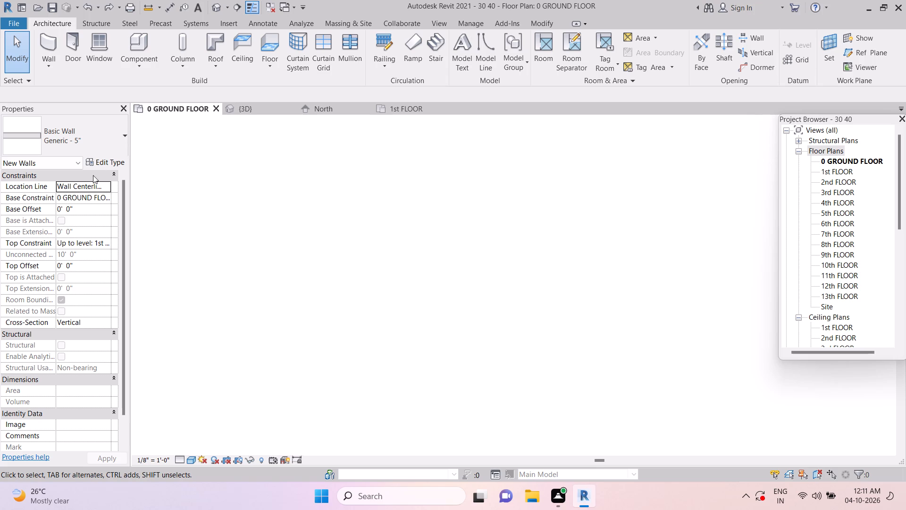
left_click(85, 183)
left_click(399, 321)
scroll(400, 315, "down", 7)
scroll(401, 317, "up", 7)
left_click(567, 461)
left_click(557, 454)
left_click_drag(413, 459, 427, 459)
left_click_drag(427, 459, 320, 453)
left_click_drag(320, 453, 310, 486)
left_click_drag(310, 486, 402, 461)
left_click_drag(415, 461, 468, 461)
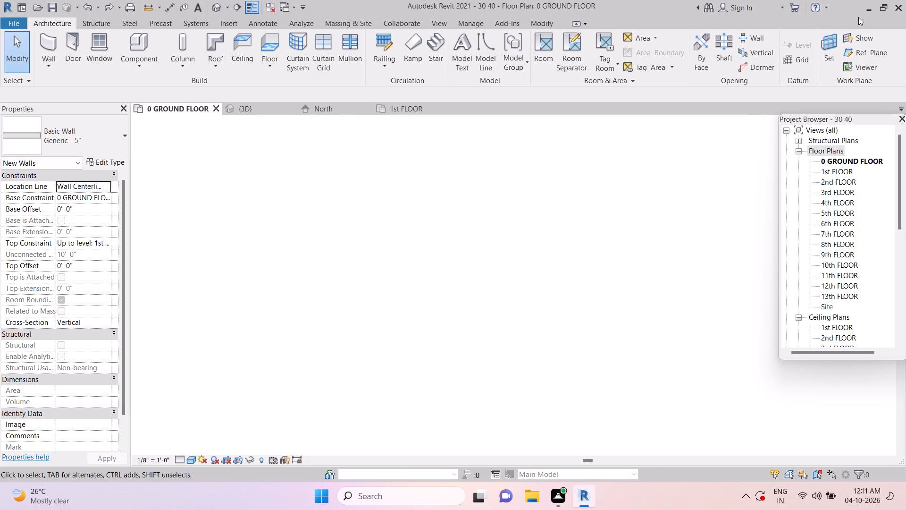
Close Revit without saving the changes to the 30 40 project.
left_click(896, 9)
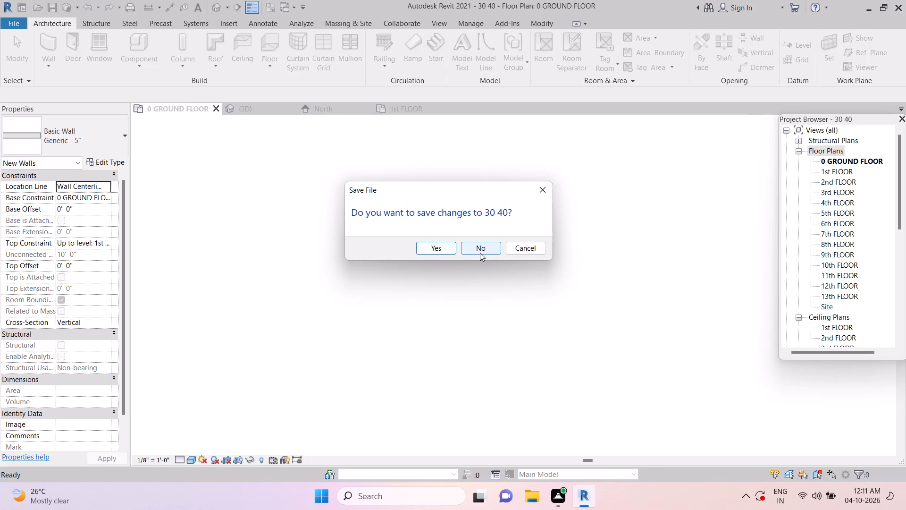
left_click(480, 252)
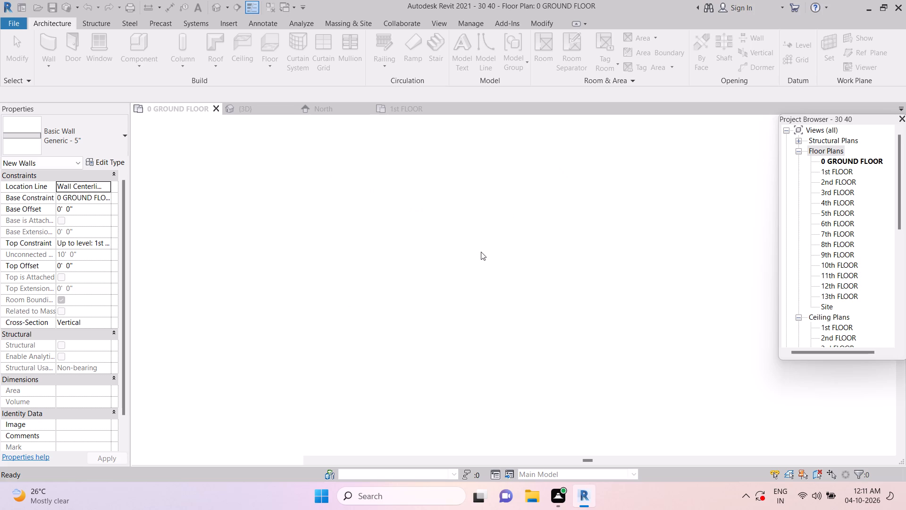
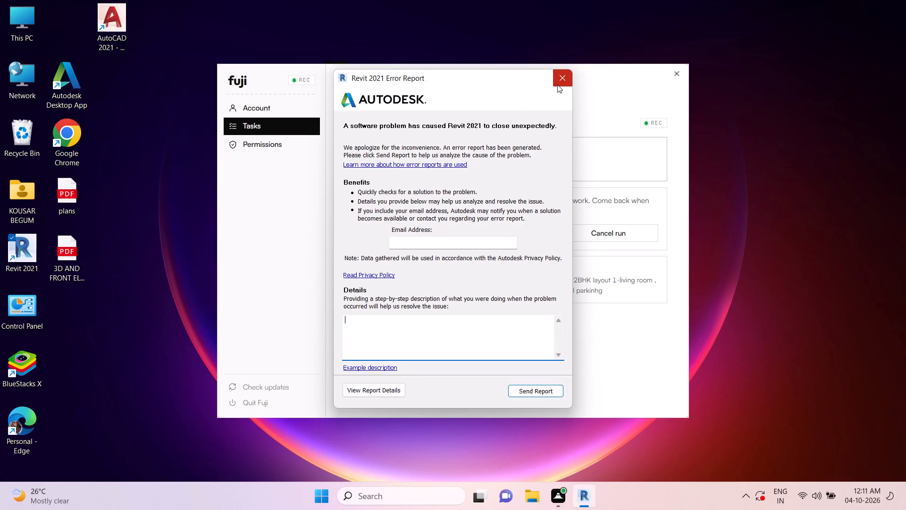
Dismiss the Revit 2021 error report without sending it to Autodesk.
left_click(557, 84)
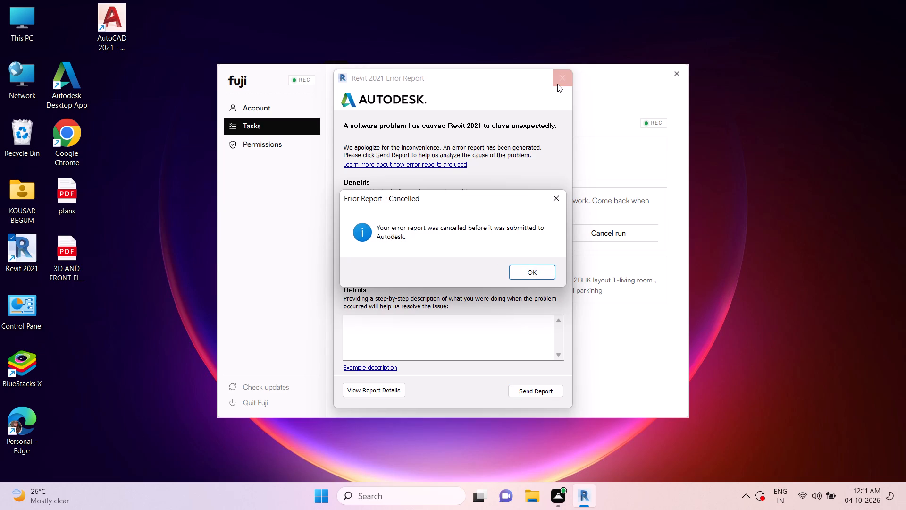
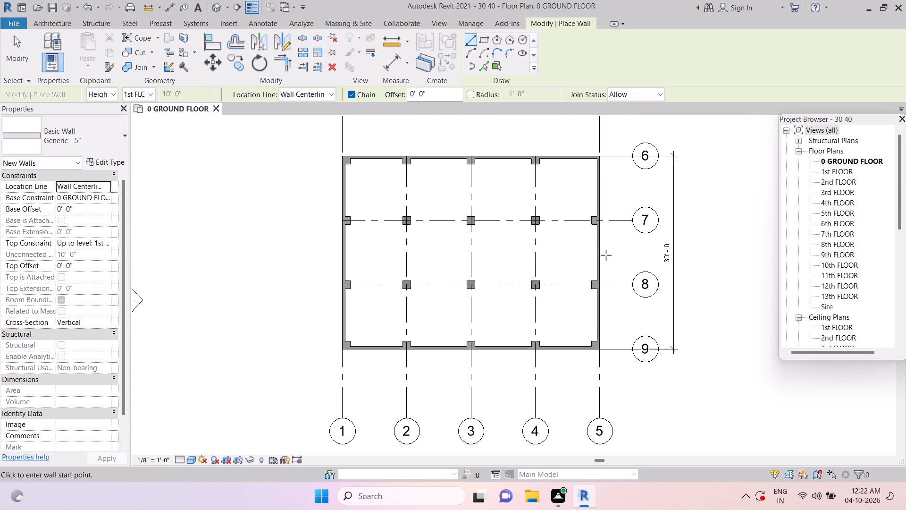
Open the default 3D view of the 30 40 building to check the model.
scroll(572, 255, "down", 2)
scroll(572, 255, "up", 1)
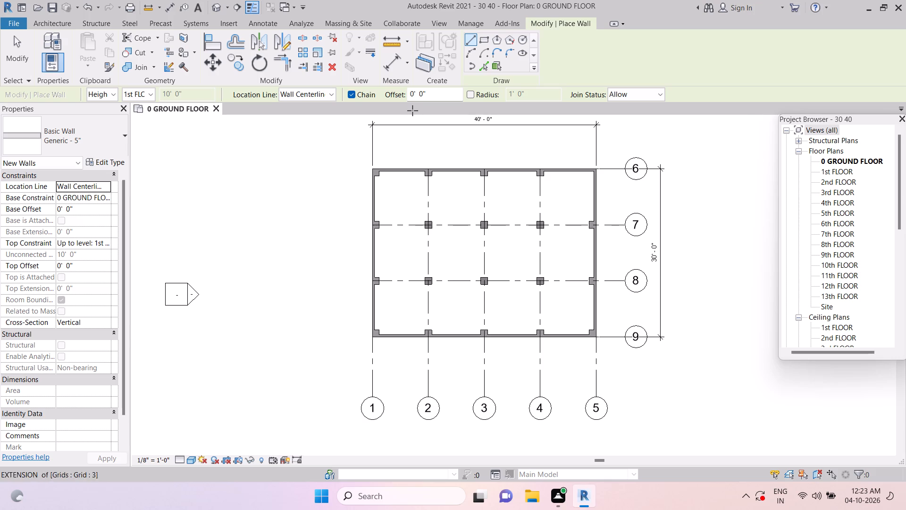
left_click(437, 23)
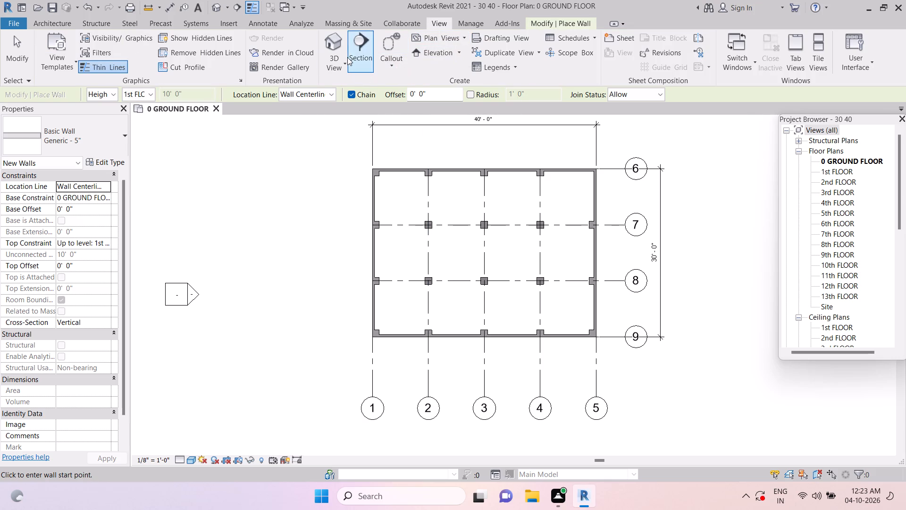
left_click(355, 44)
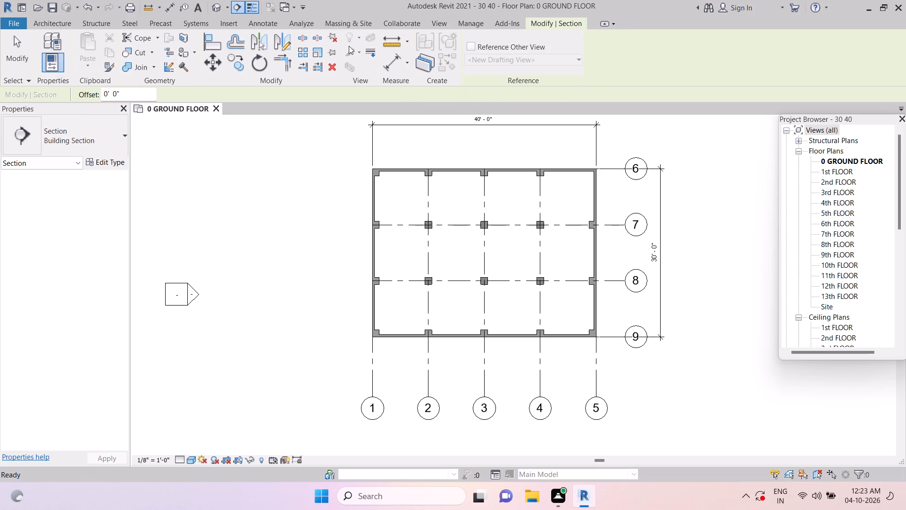
left_click(441, 26)
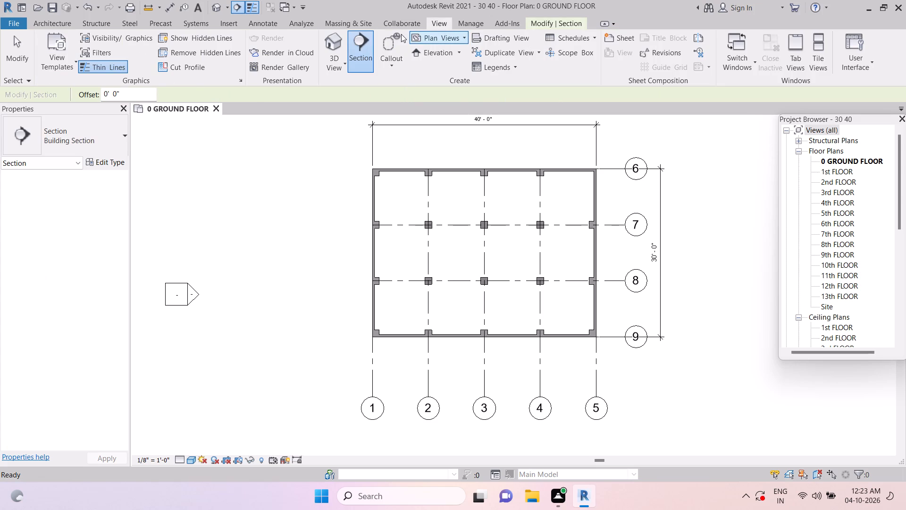
left_click(340, 42)
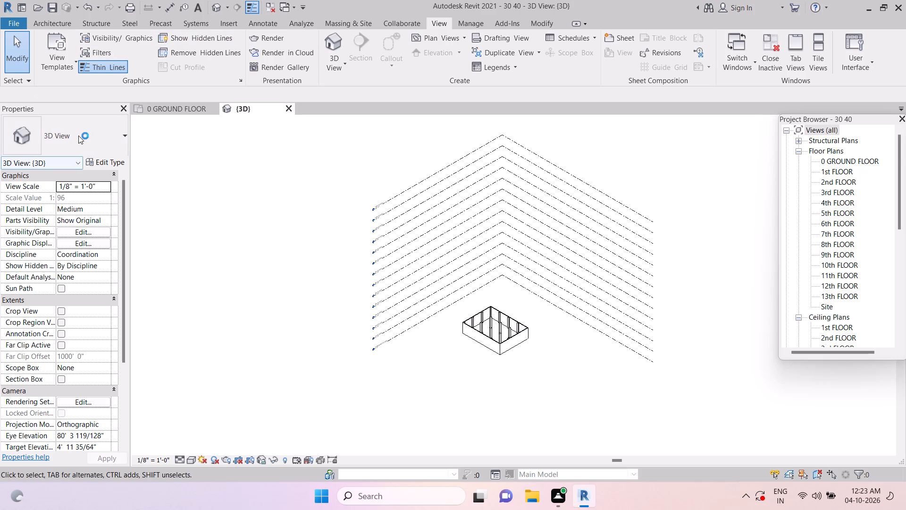
Return to the 0 GROUND FLOOR plan and dismiss the Autodesk limited-access notice.
left_click(165, 110)
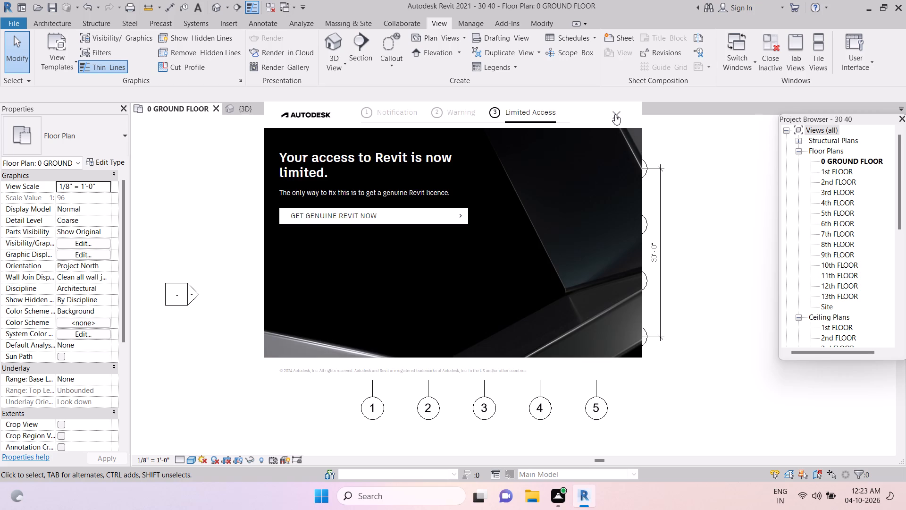
left_click(615, 114)
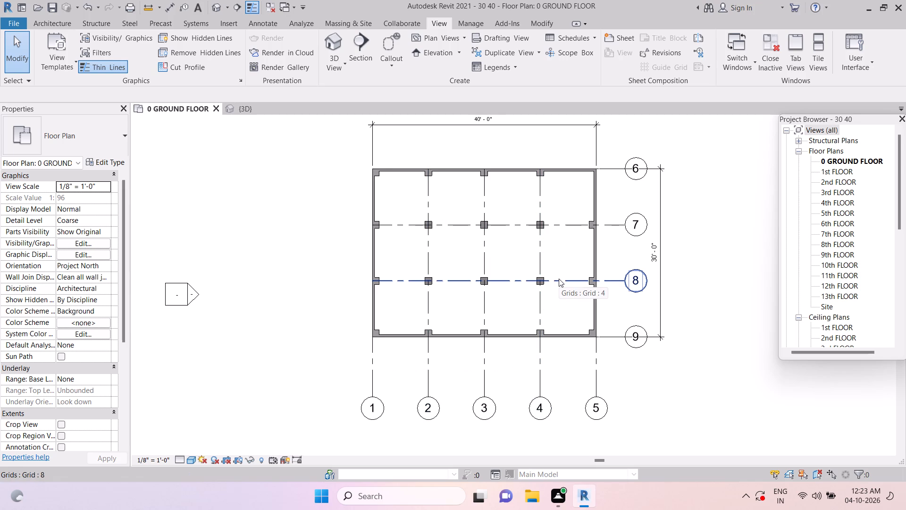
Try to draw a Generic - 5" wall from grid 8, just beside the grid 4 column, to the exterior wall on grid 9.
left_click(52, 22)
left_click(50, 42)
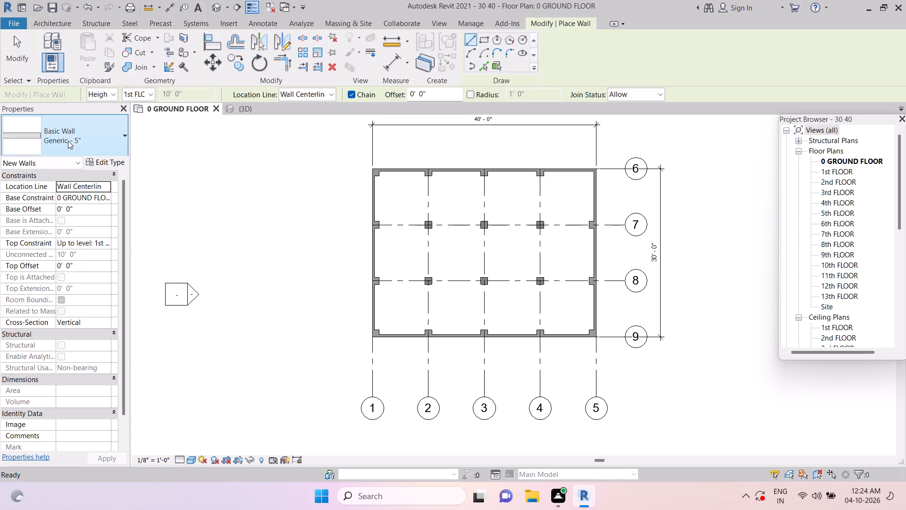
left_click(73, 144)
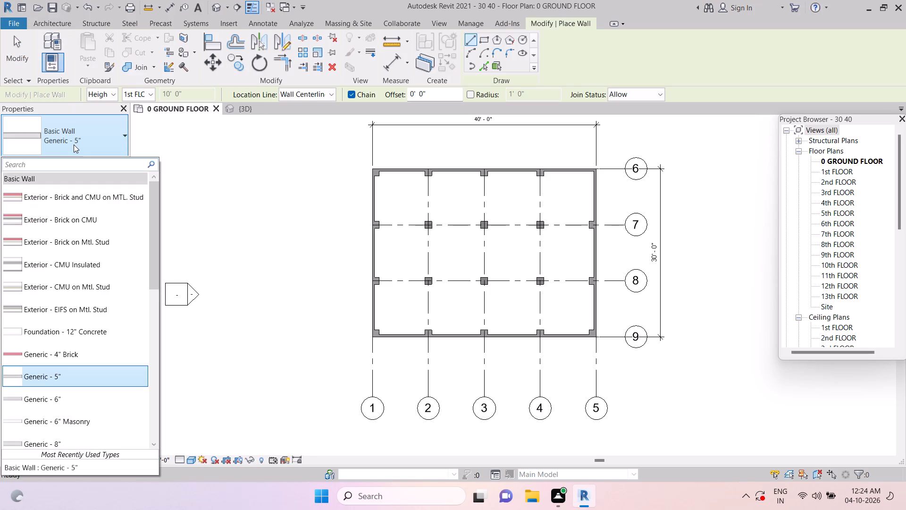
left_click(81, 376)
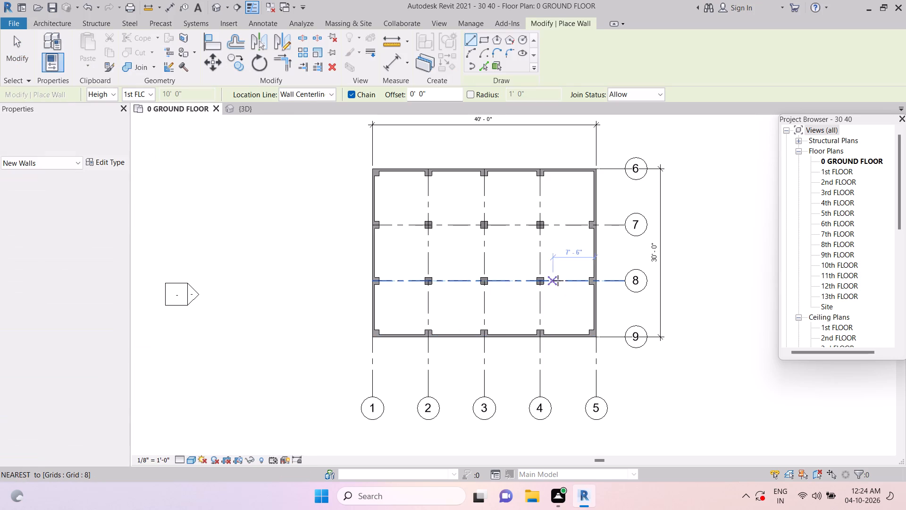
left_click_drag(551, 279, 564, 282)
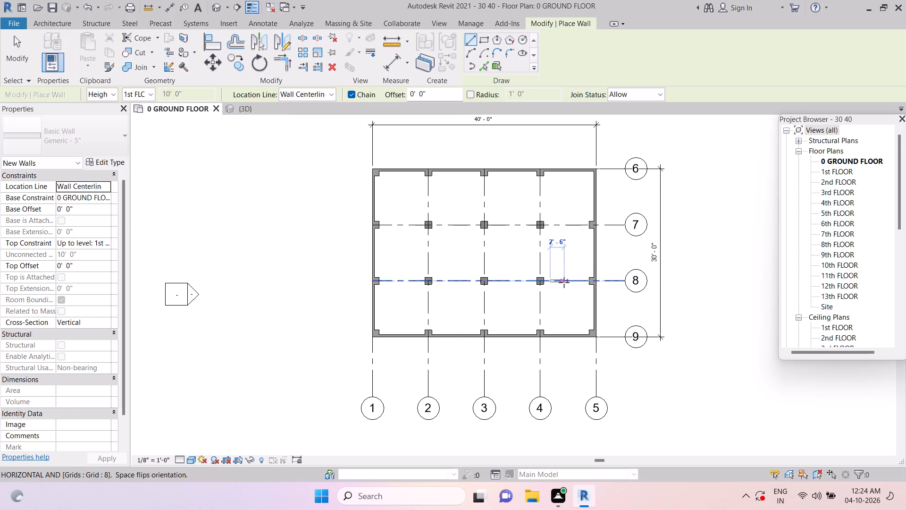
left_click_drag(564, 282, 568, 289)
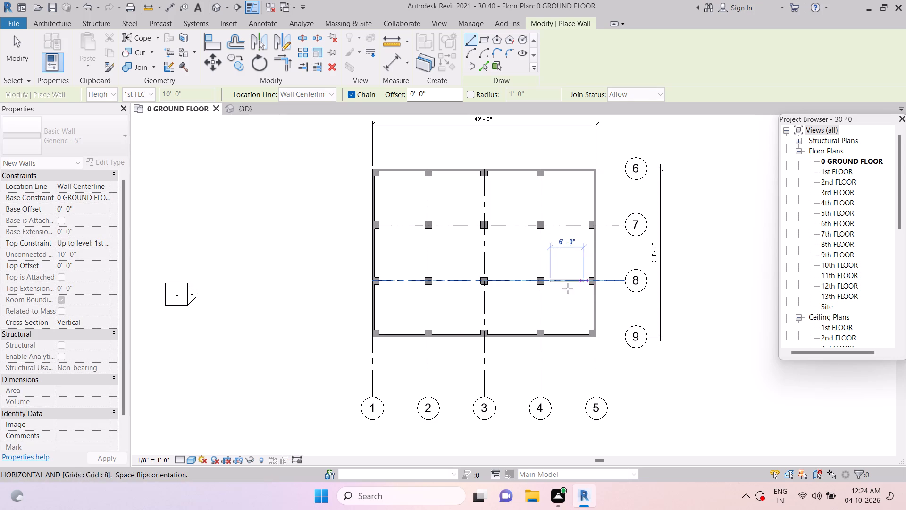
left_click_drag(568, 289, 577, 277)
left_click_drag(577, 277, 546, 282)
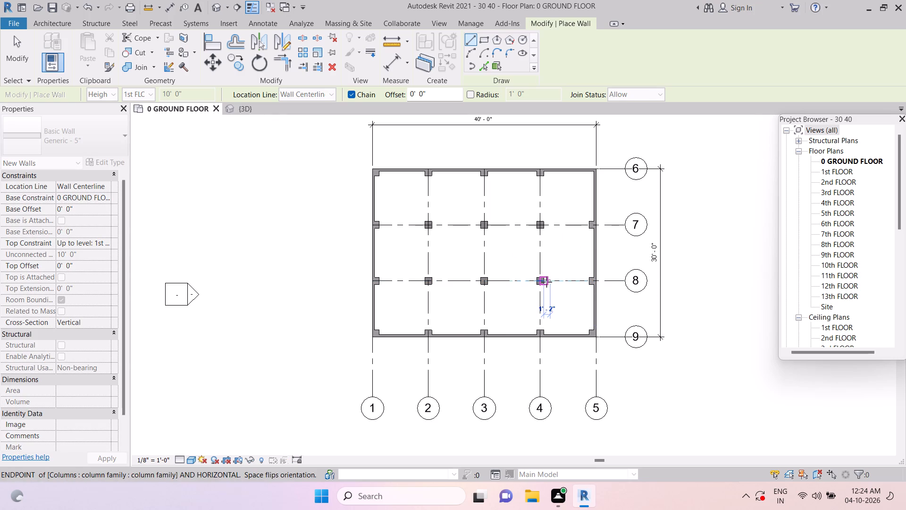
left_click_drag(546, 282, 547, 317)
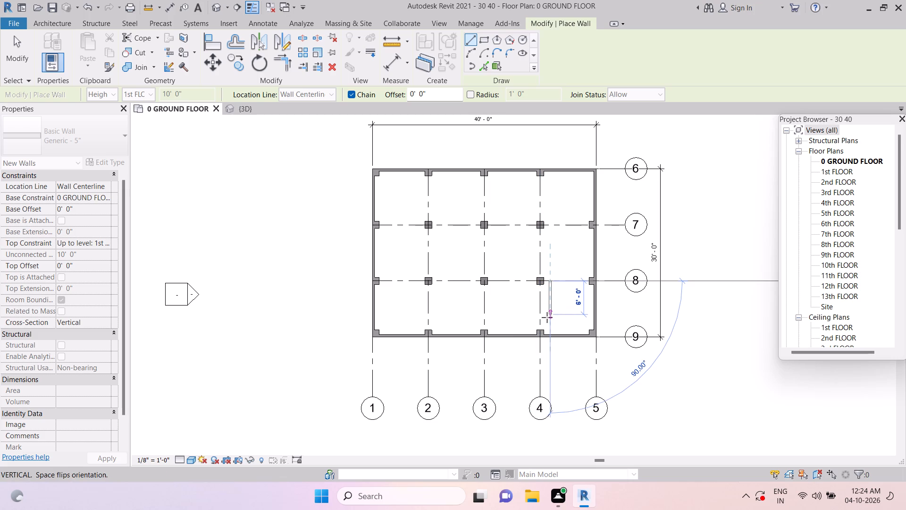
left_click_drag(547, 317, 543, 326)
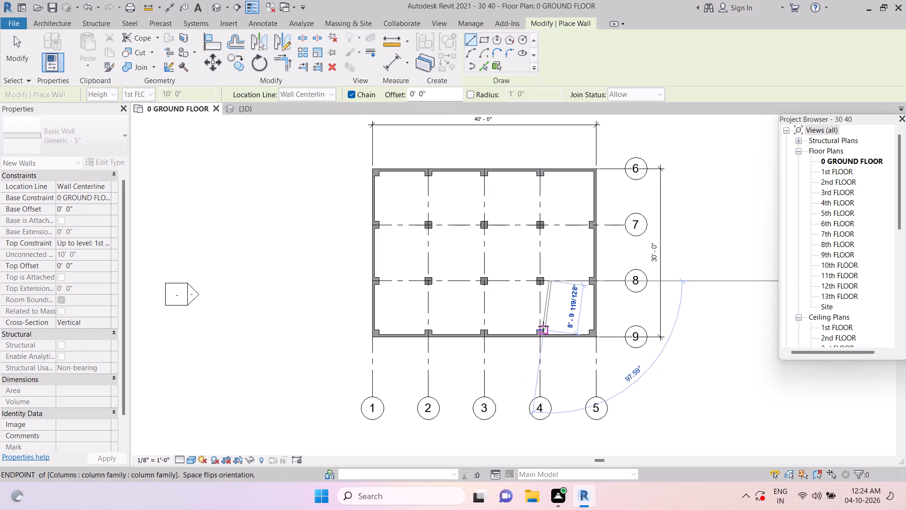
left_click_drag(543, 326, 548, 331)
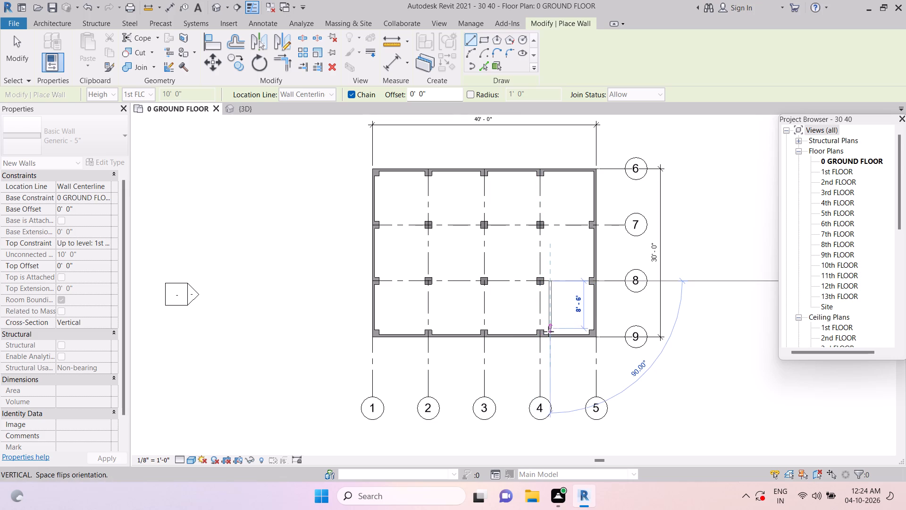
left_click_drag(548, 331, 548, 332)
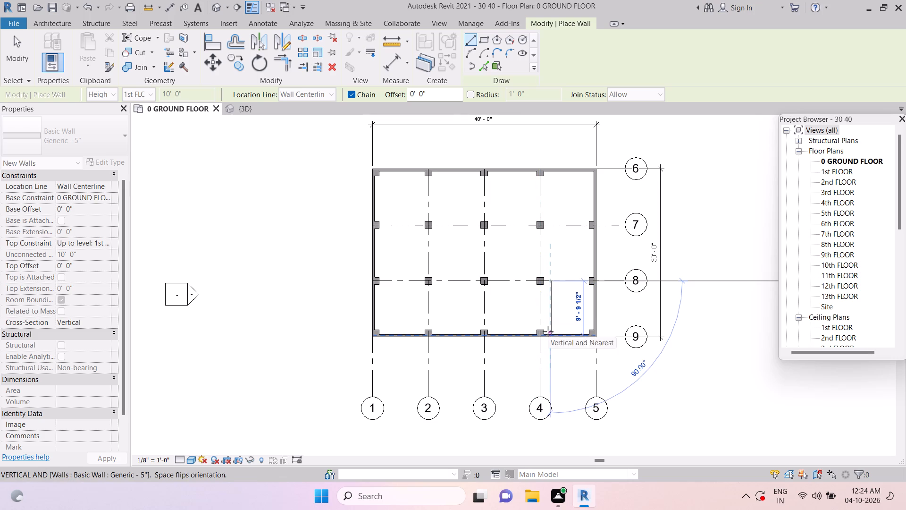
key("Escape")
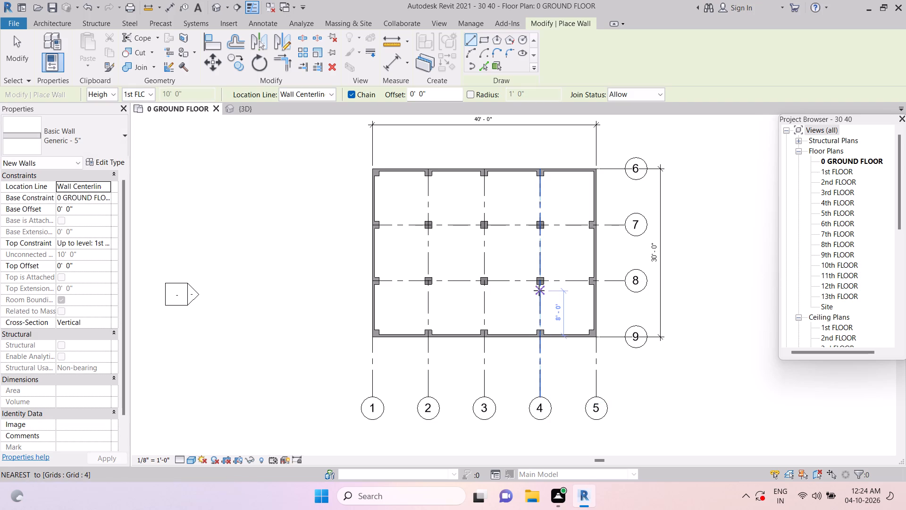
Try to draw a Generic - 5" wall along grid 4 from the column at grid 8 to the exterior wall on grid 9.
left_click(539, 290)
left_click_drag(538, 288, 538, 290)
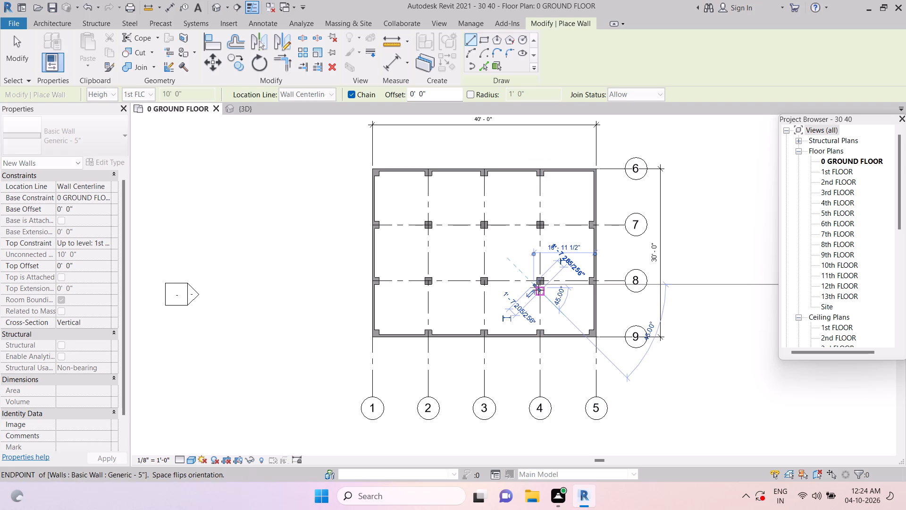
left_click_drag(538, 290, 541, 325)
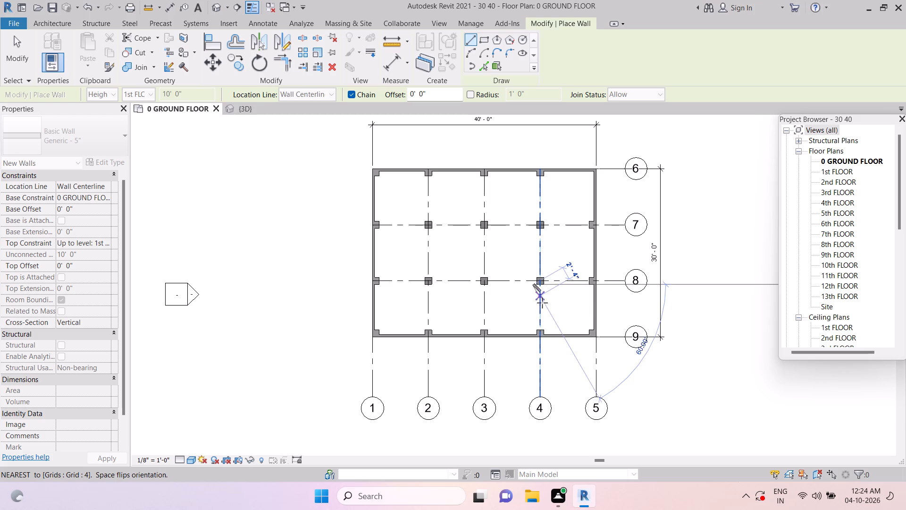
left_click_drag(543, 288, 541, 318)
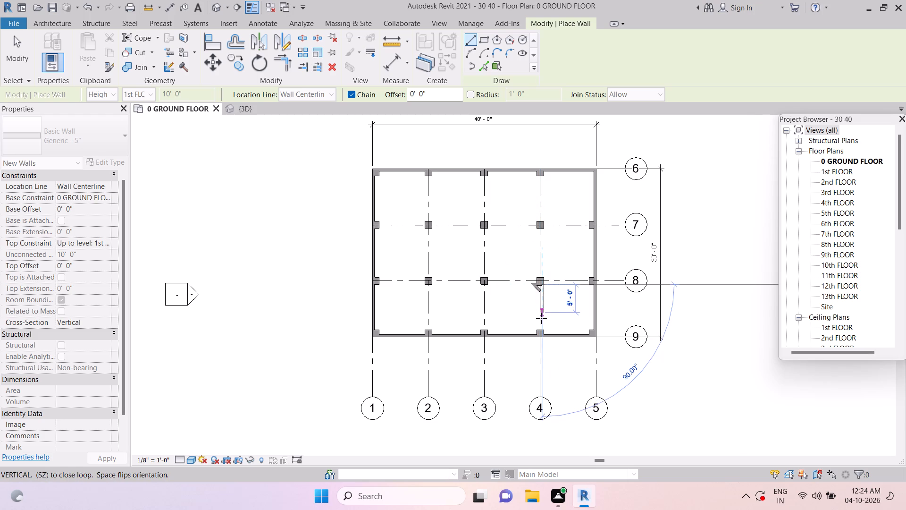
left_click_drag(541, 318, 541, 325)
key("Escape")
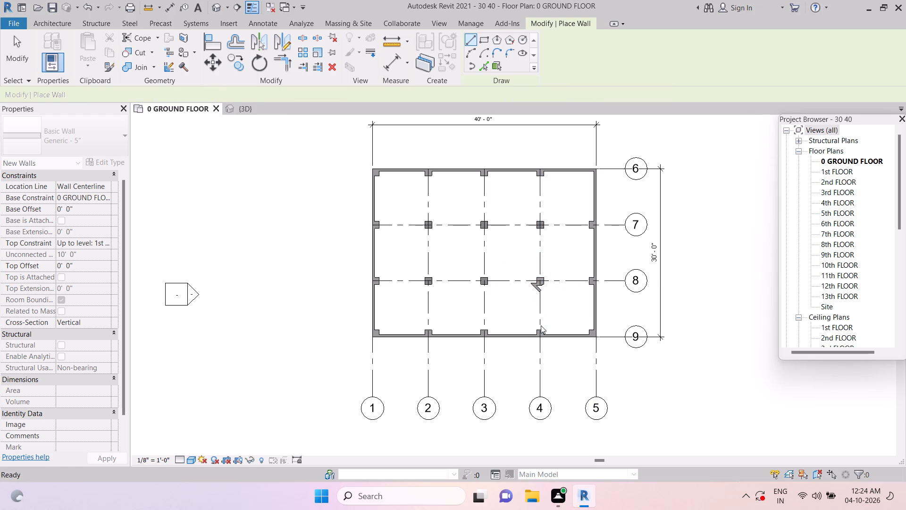
Delete the stray wall pieces and the column at the intersection of grids 4 and 8.
left_click(540, 287)
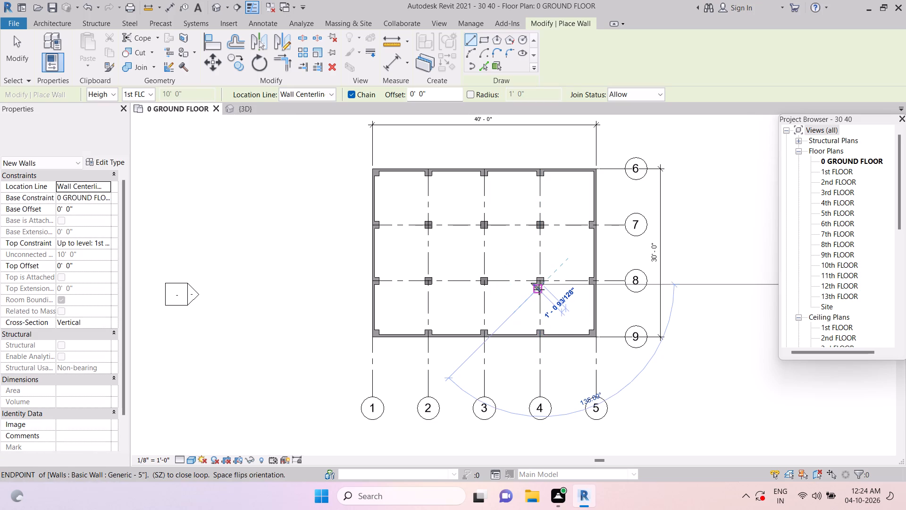
key("Delete")
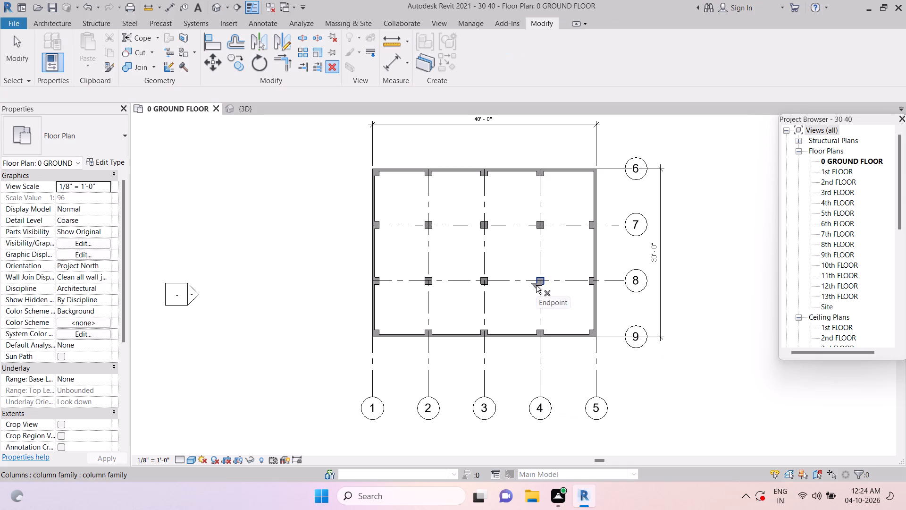
left_click(536, 285)
left_click(535, 286)
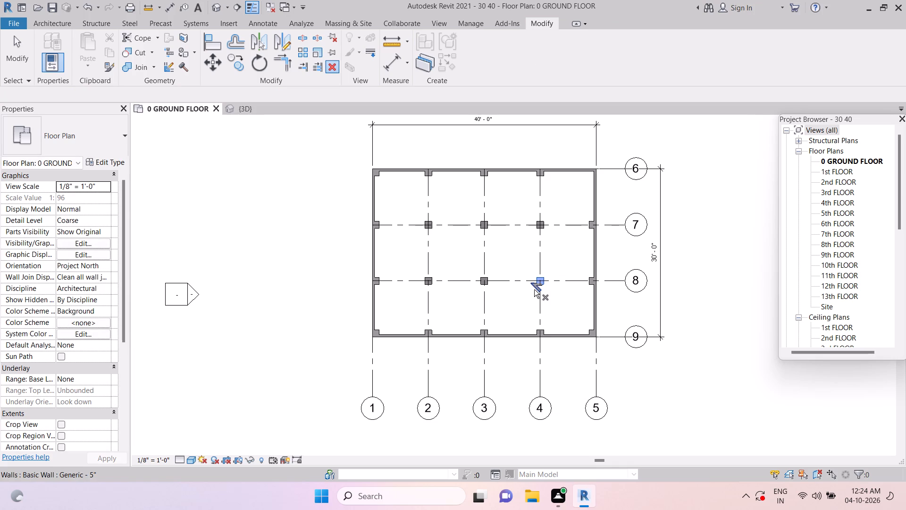
key("Delete")
left_click(537, 289)
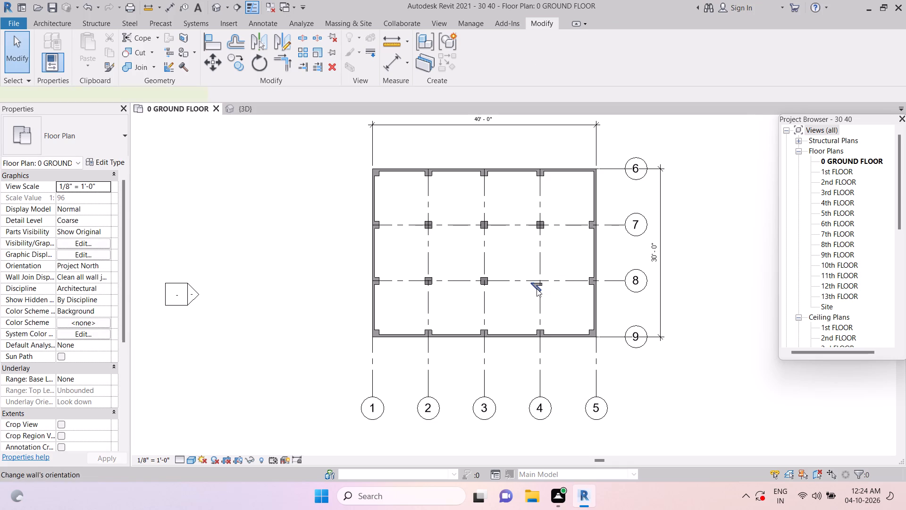
key("Delete")
left_click(539, 283)
key("Delete")
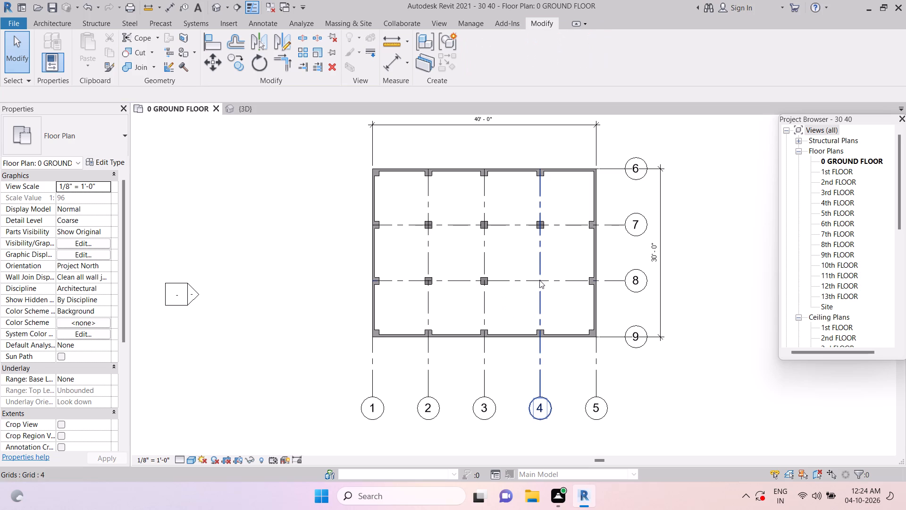
Undo the last deletion at the intersection of grids 4 and 8.
key("ctrl+z")
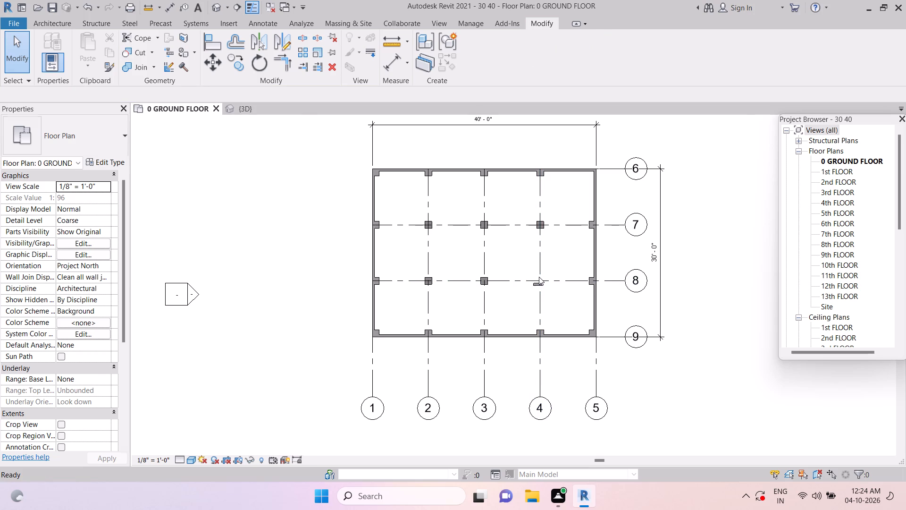
key("z")
key("z")
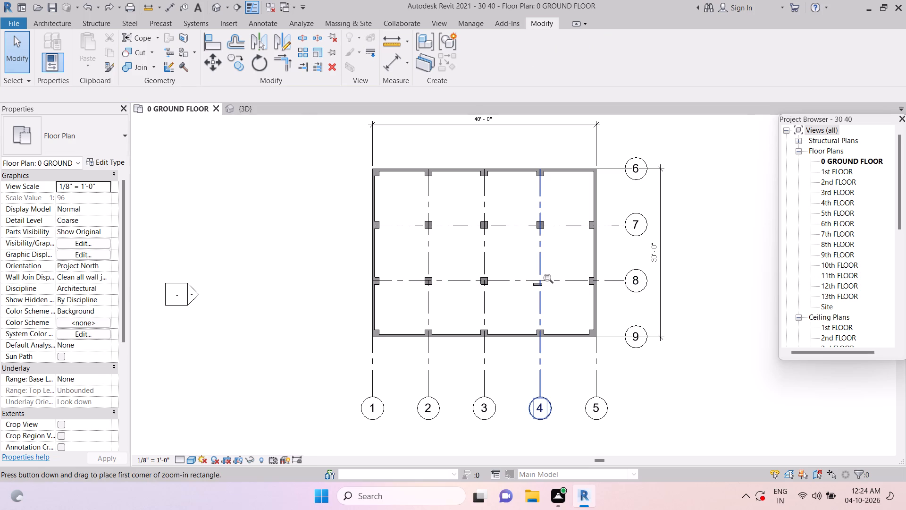
key("z")
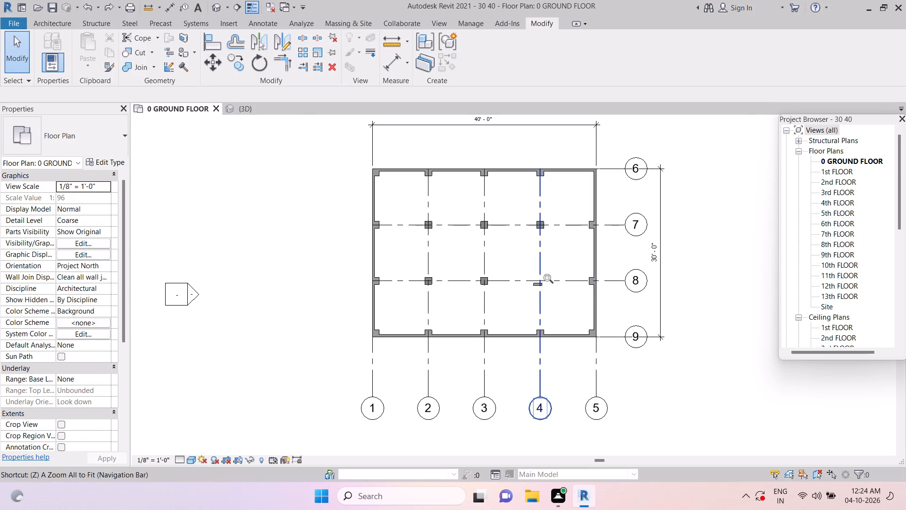
key("z")
key("z")
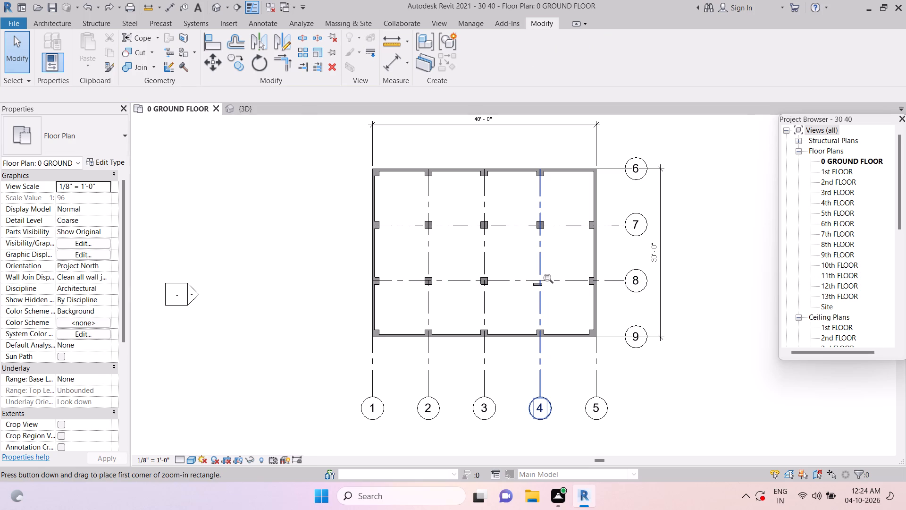
key("z")
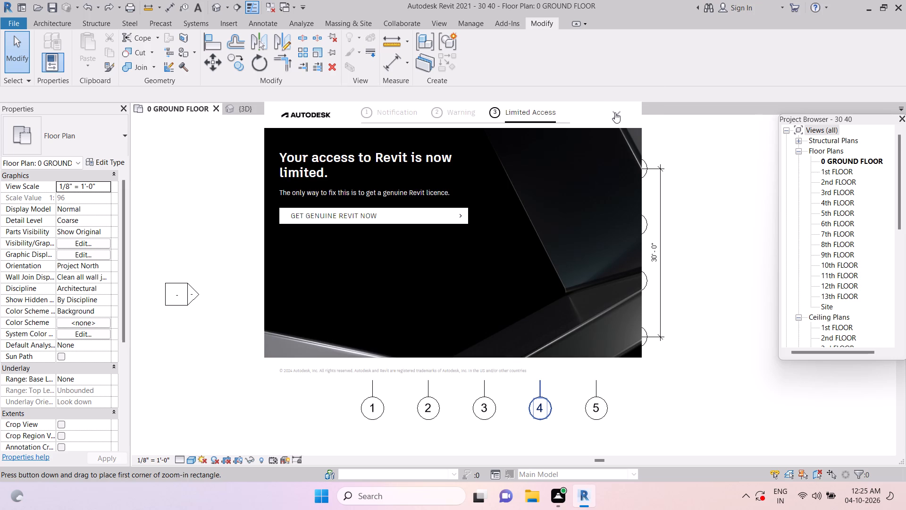
Dismiss the Autodesk limited-access notice covering the ground floor plan.
left_click(615, 112)
left_click(615, 114)
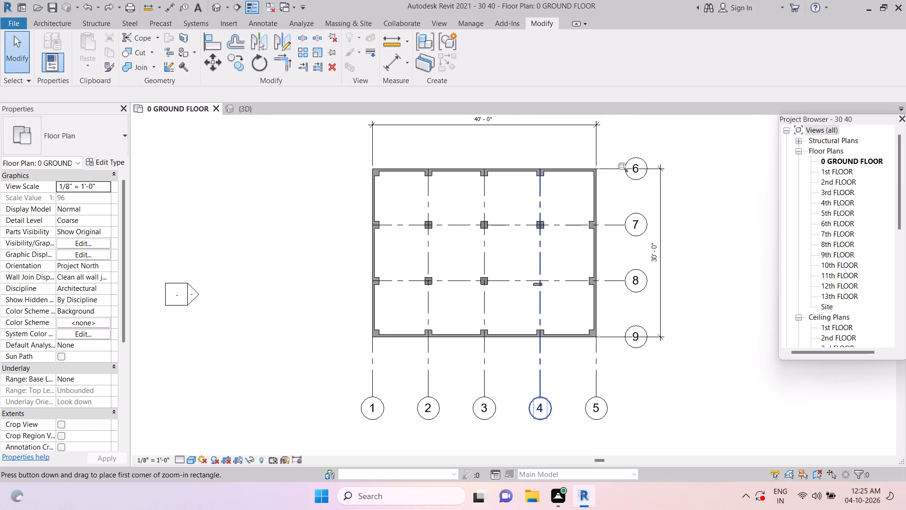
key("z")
Undo all recent ground floor edits, including the stray wall pieces and column deletion at grids 4 and 8 and the dimension between grids 6 and 7.
key("z")
key("ctrl+z")
key("ctrl+z")
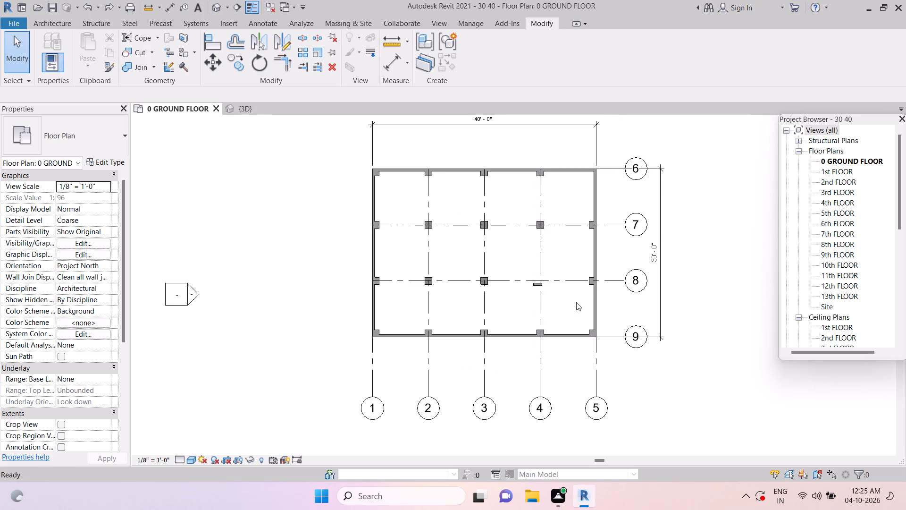
key("ctrl+z")
key("ctrl+z")
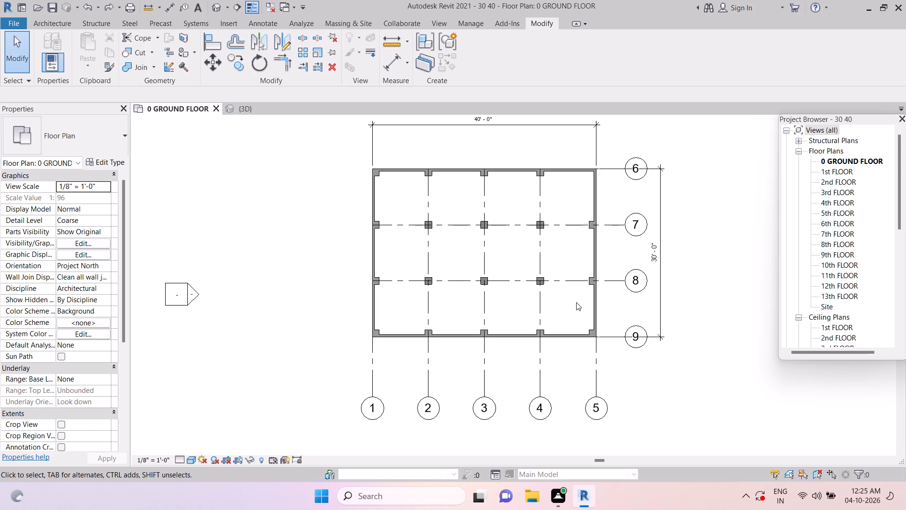
key("ctrl+z")
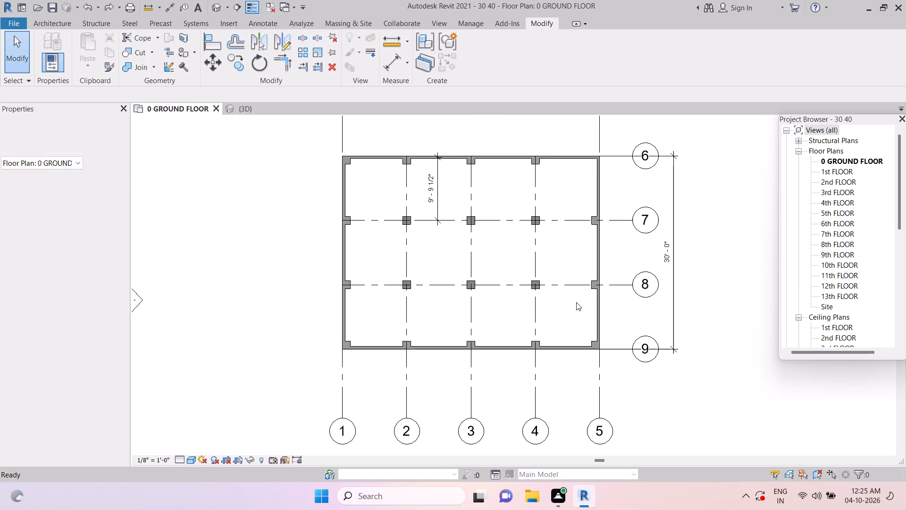
key("ctrl+z")
key("ctrl+z")
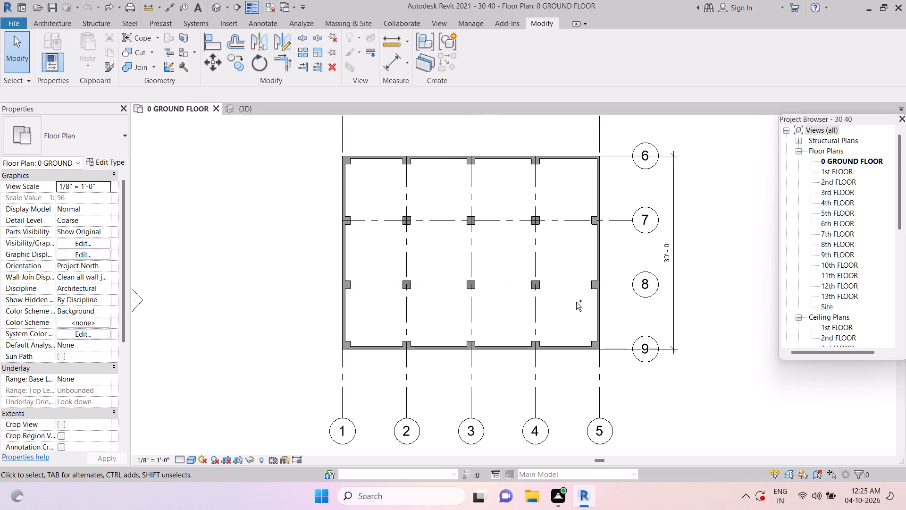
key("ctrl+z")
key("ctrl+z")
key("ctrl+z")
key("ctrl+z")
key("ctrl+z")
key("ctrl+z")
key("ctrl+z")
key("z")
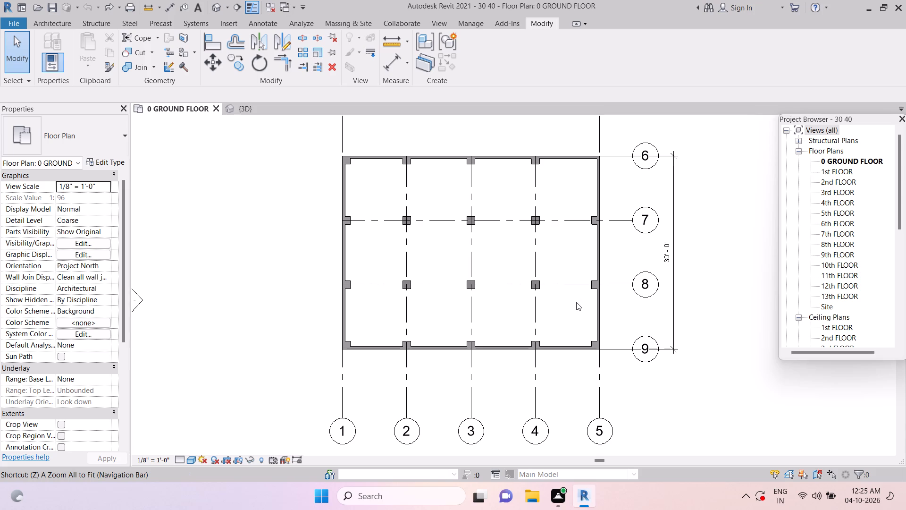
left_click(556, 285)
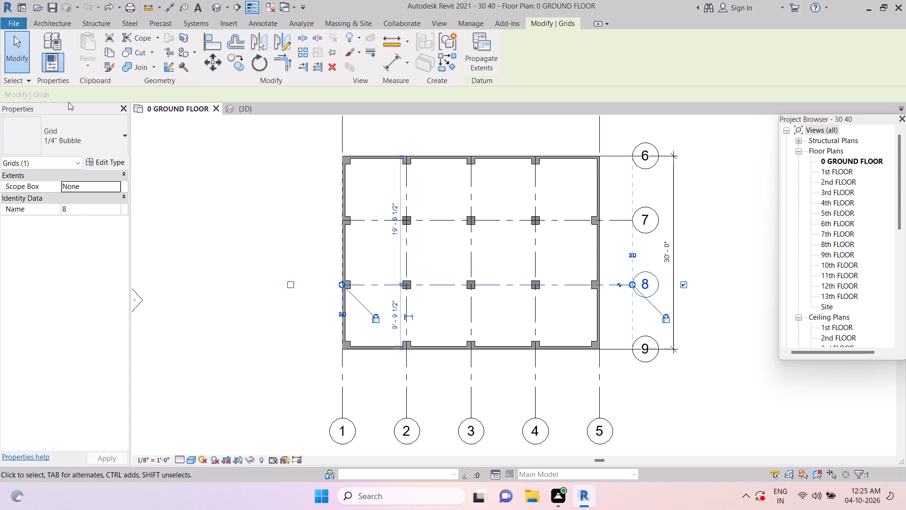
left_click(216, 223)
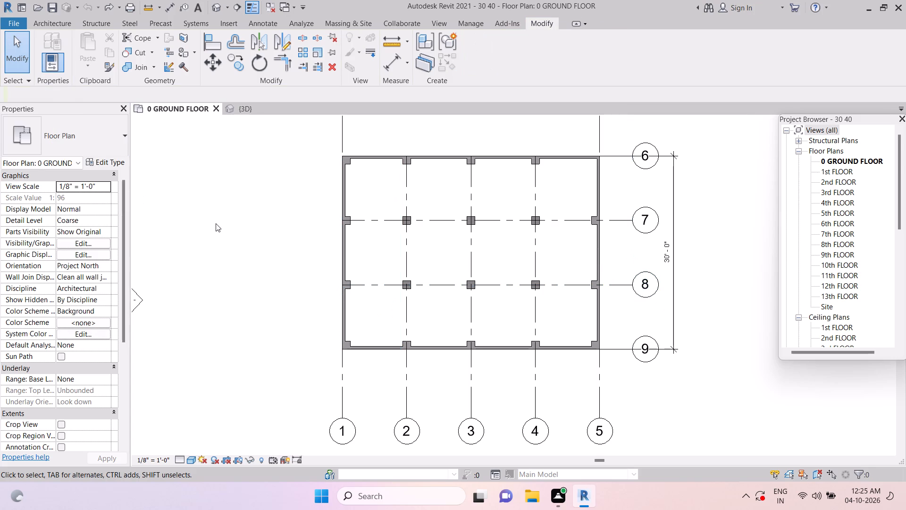
Draw a Generic - 5" wall about 8'-1 1/2" long on grid 2, from the grid 6 column to the grid 7 column.
left_click(50, 24)
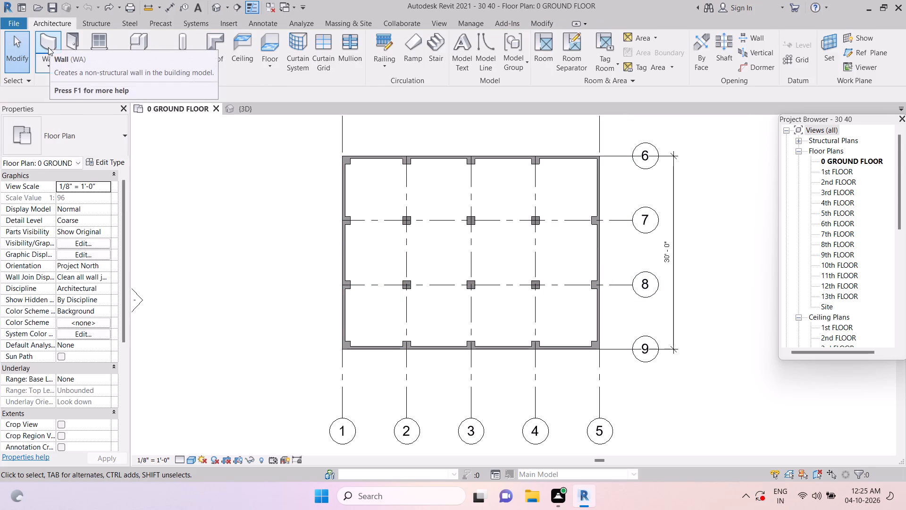
left_click(49, 44)
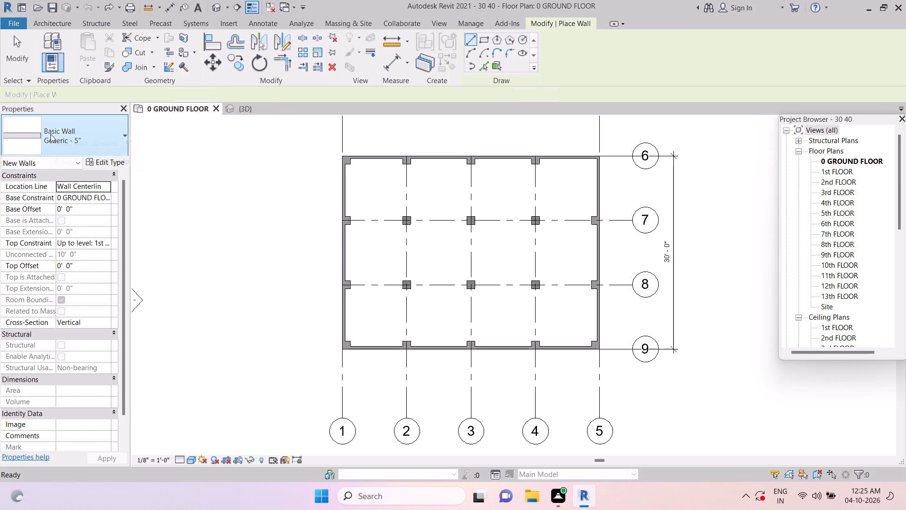
left_click(74, 125)
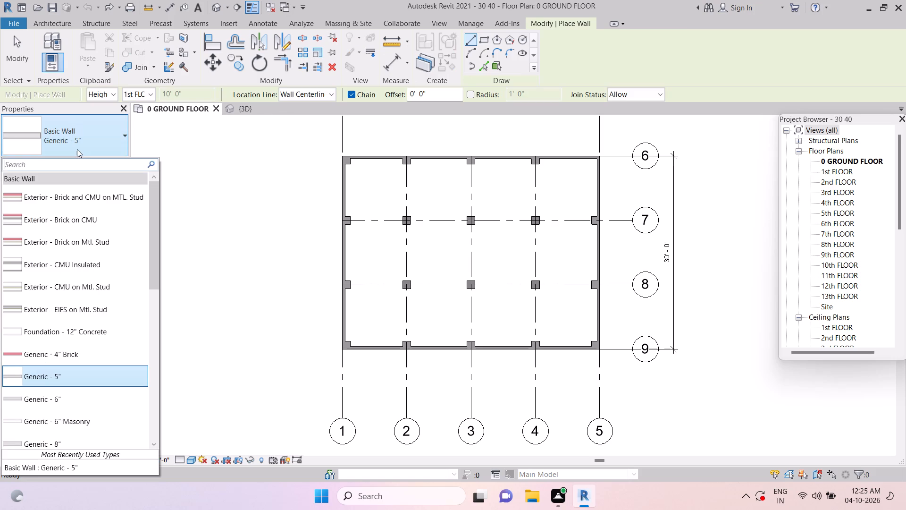
left_click(101, 369)
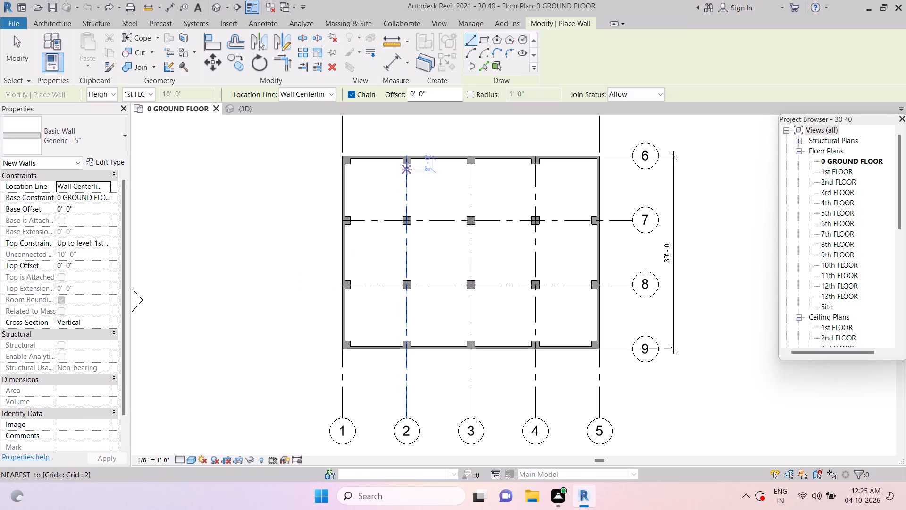
left_click_drag(407, 168, 408, 216)
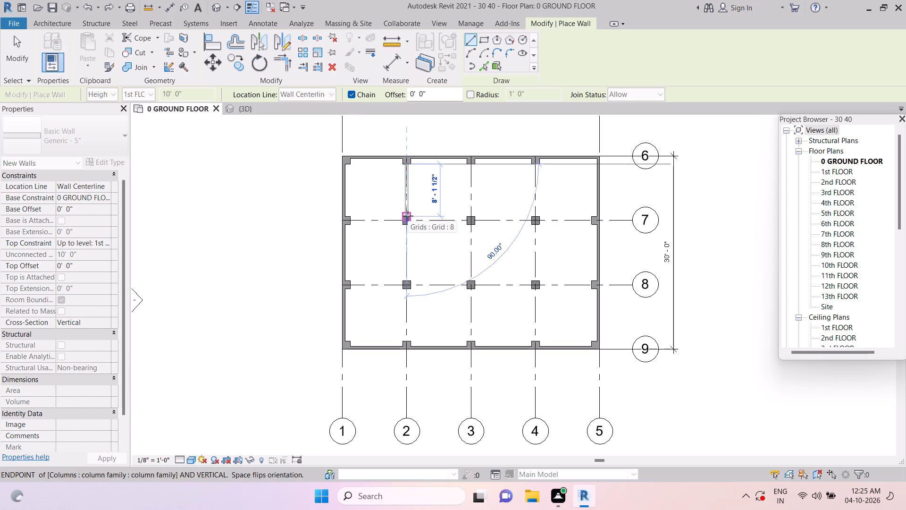
left_click_drag(408, 216, 408, 253)
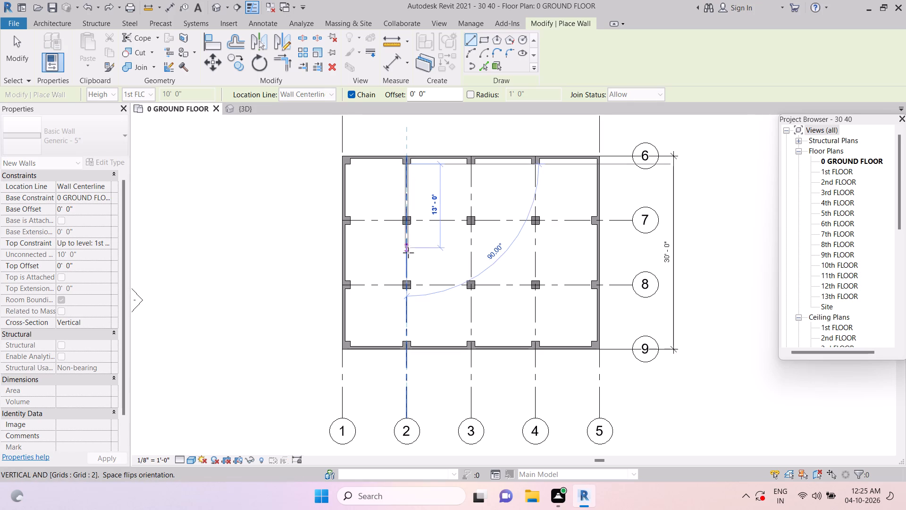
left_click_drag(408, 253, 408, 270)
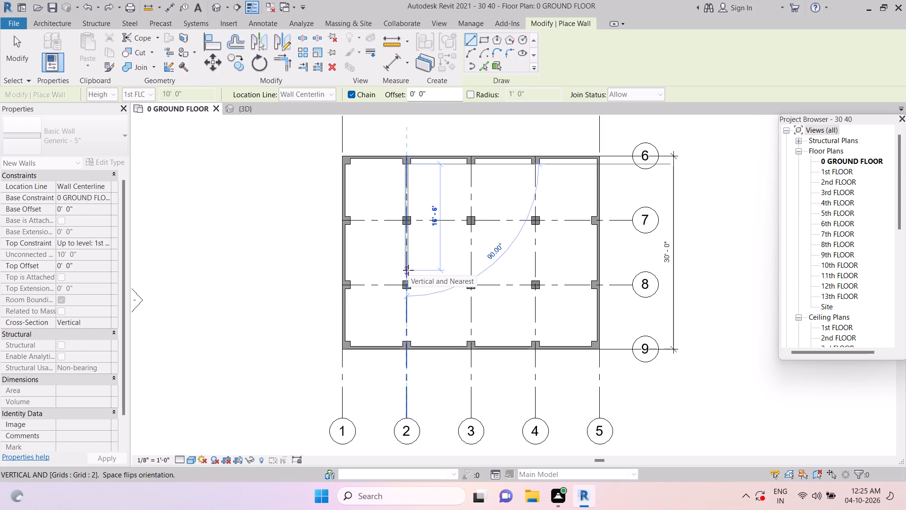
left_click_drag(408, 270, 411, 217)
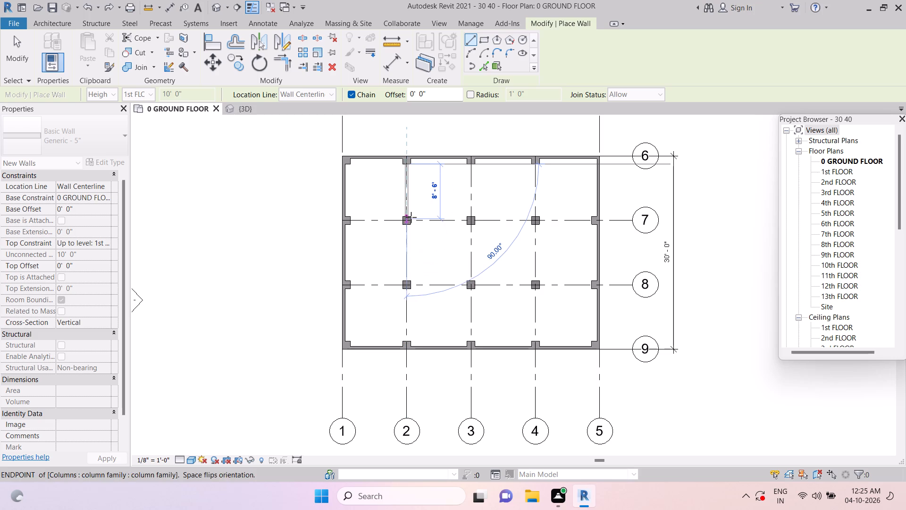
left_click_drag(411, 217, 409, 216)
left_click(409, 216)
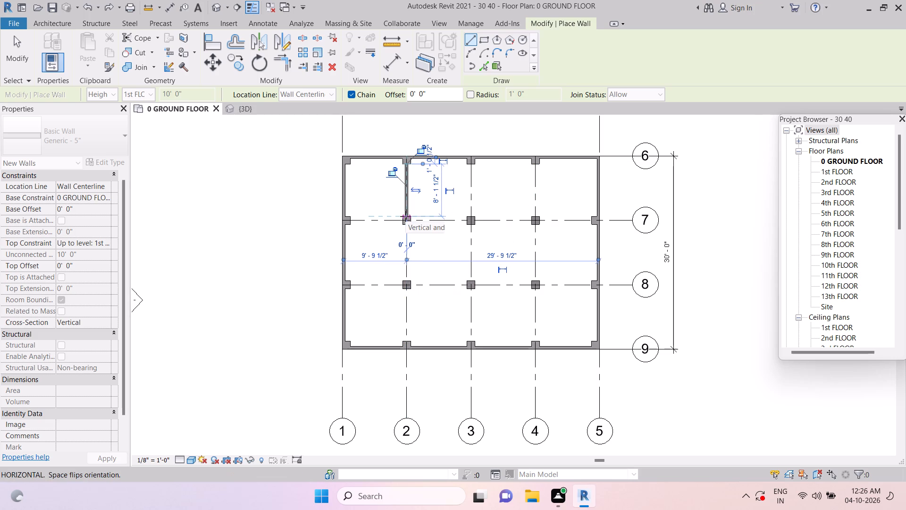
key("Escape")
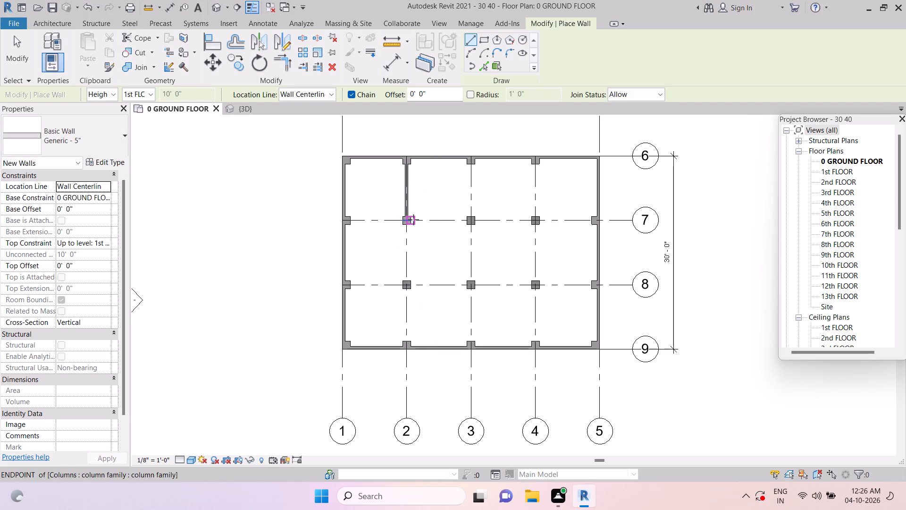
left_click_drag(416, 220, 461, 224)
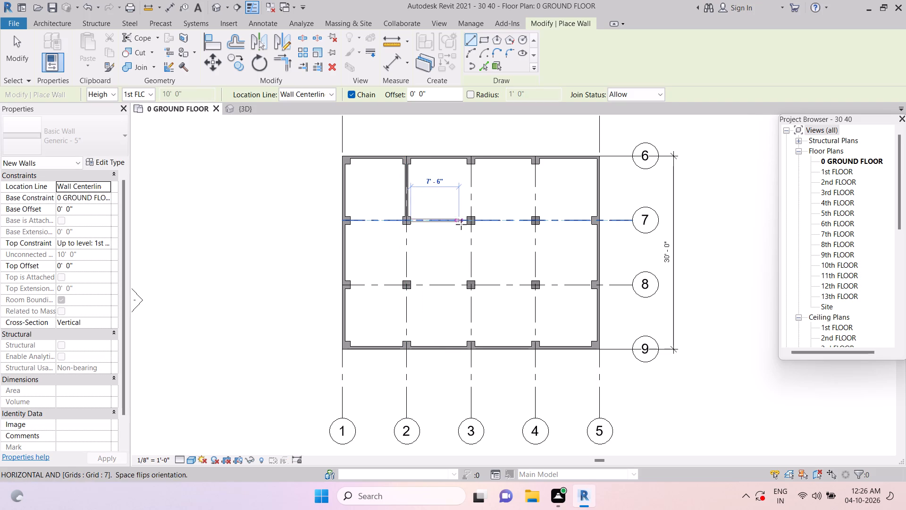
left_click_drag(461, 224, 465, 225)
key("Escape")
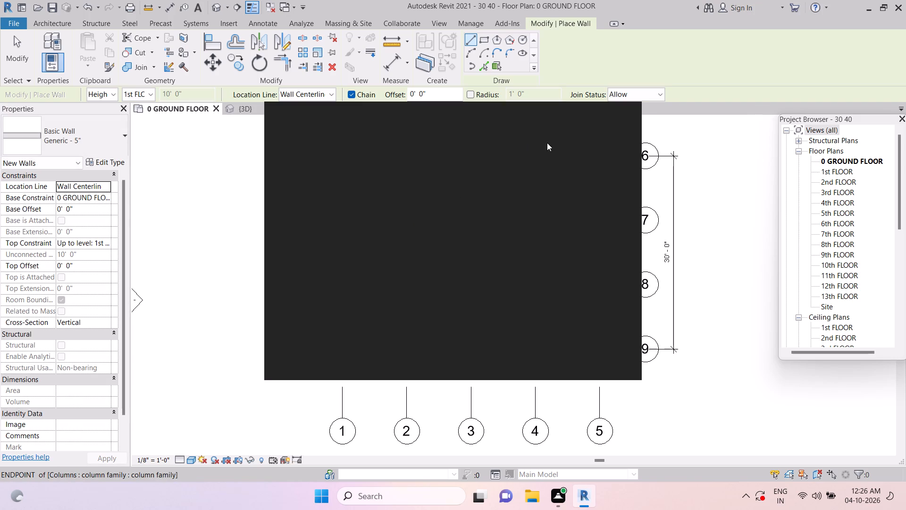
Dismiss the Autodesk limited-access notice covering the ground floor plan.
left_click(632, 108)
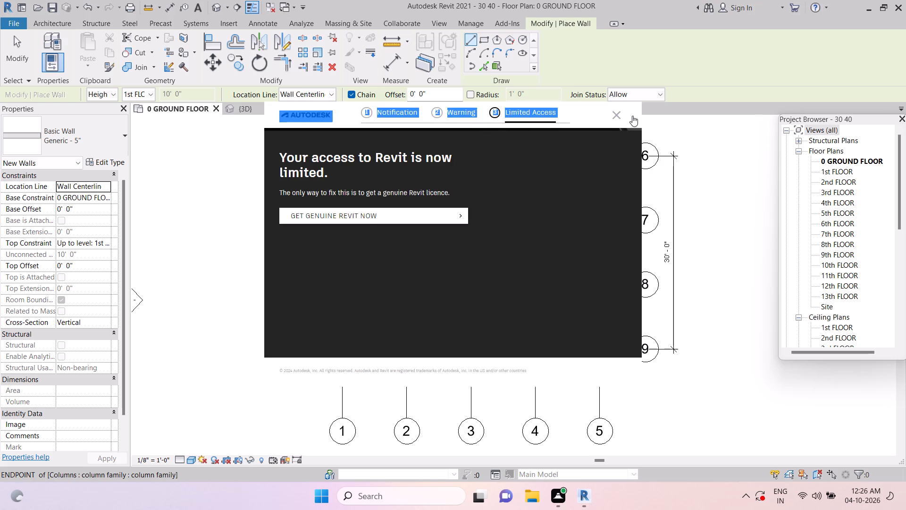
left_click(617, 116)
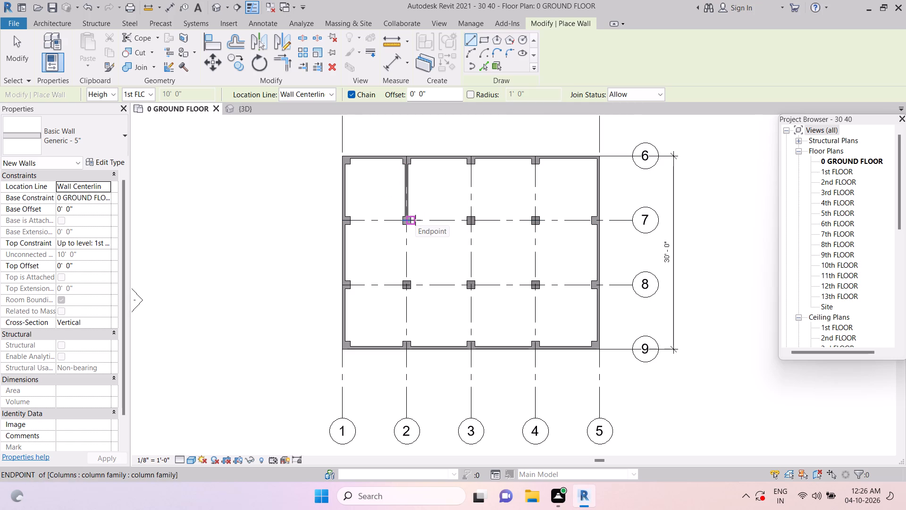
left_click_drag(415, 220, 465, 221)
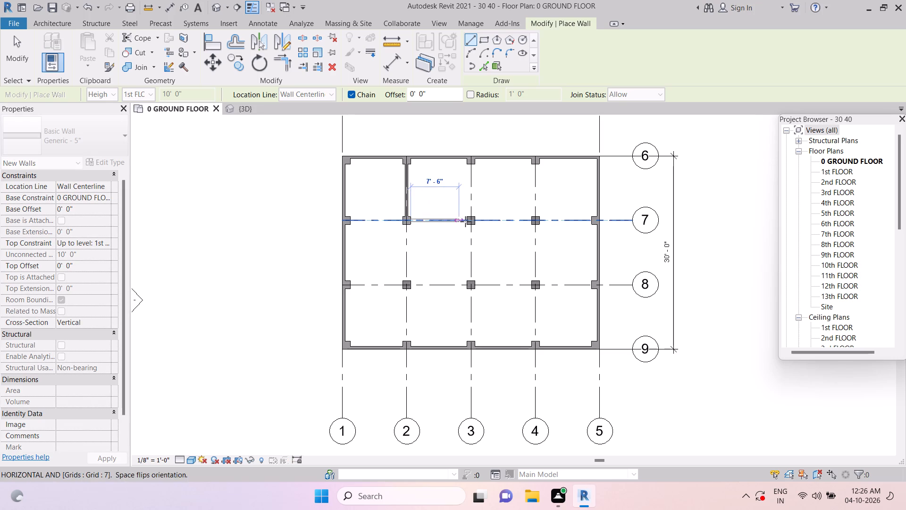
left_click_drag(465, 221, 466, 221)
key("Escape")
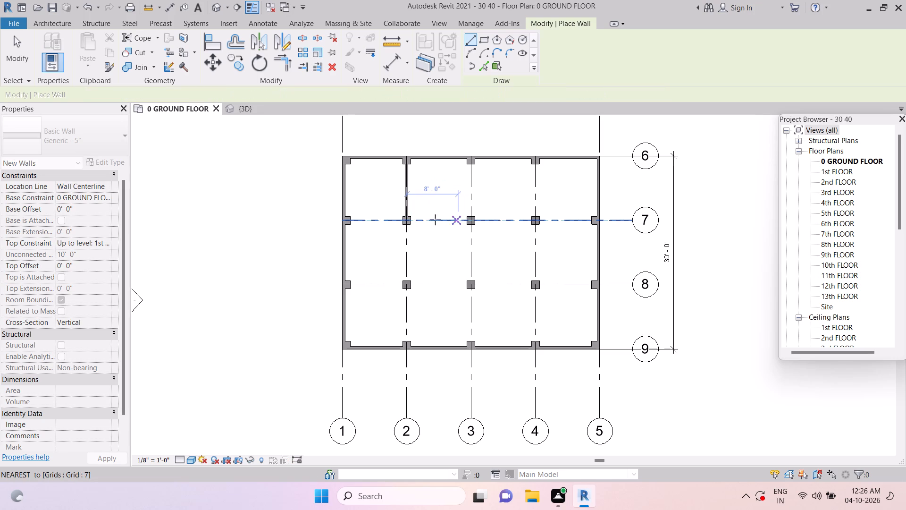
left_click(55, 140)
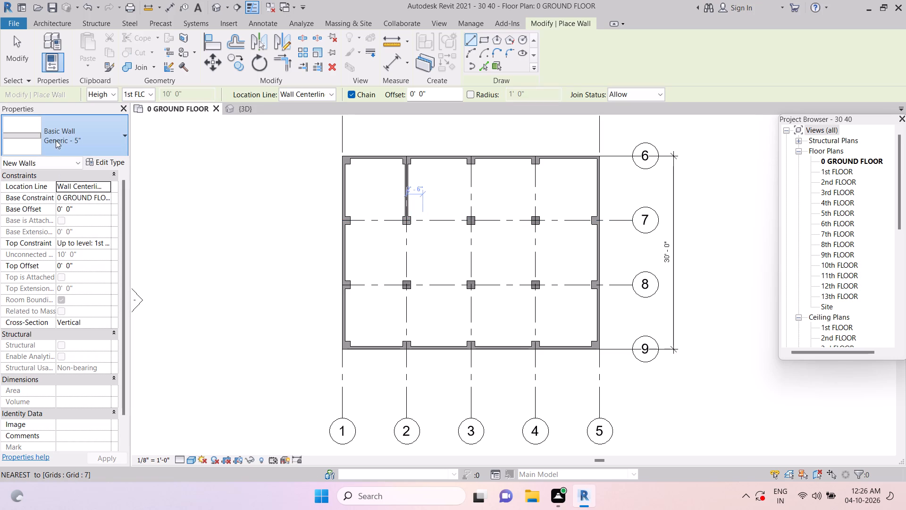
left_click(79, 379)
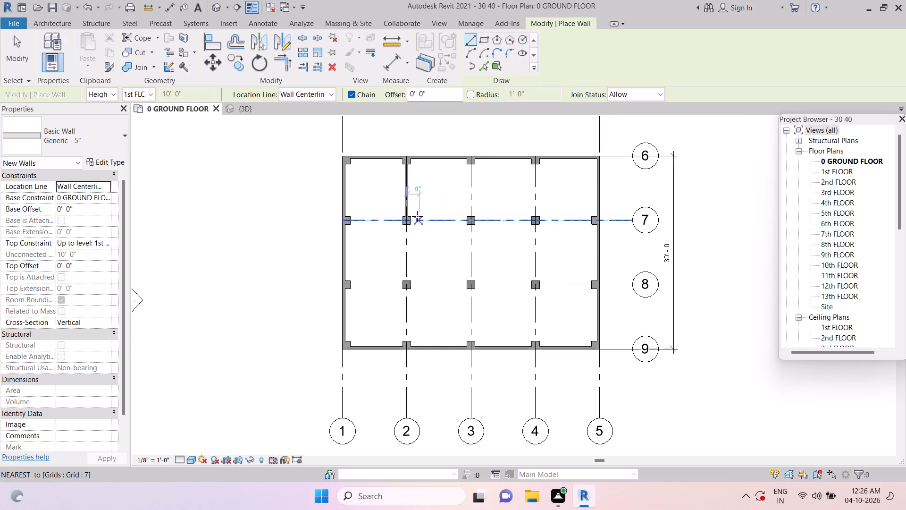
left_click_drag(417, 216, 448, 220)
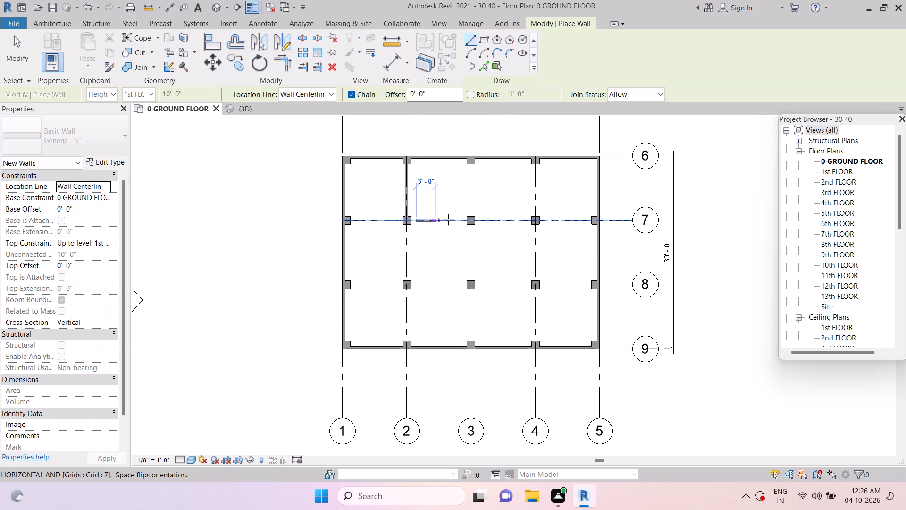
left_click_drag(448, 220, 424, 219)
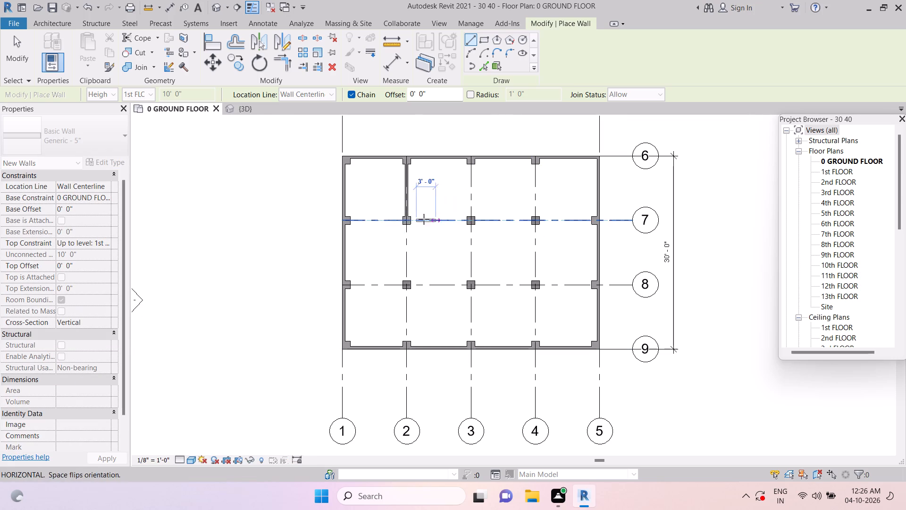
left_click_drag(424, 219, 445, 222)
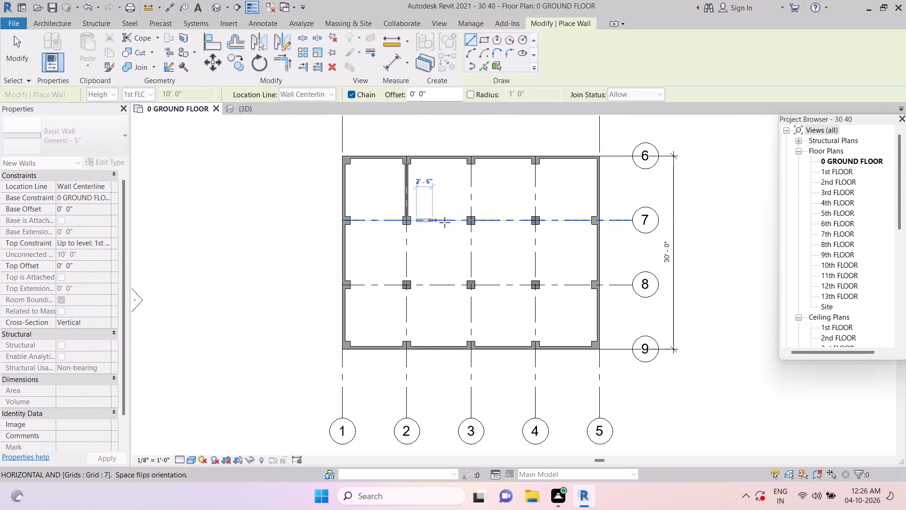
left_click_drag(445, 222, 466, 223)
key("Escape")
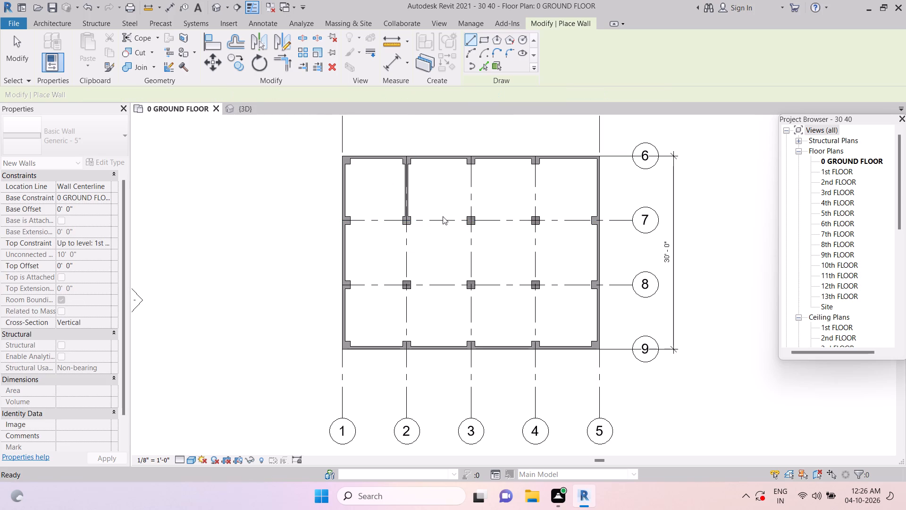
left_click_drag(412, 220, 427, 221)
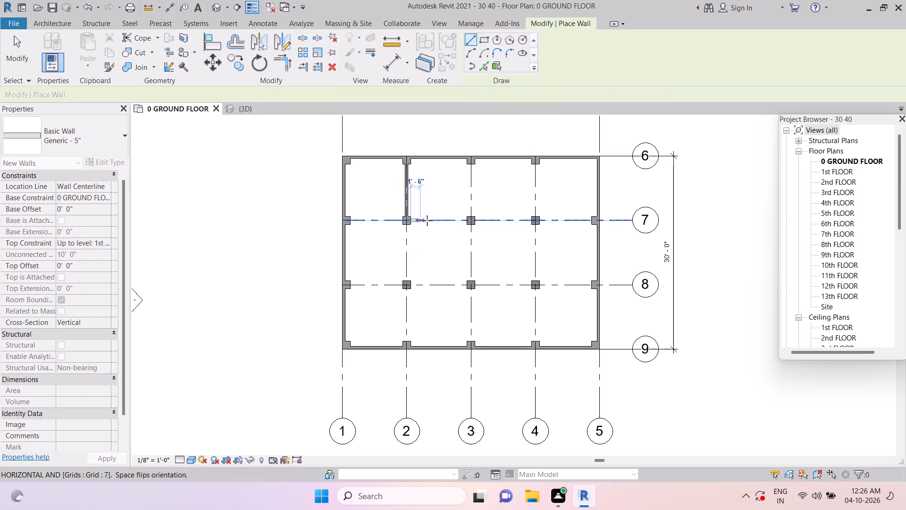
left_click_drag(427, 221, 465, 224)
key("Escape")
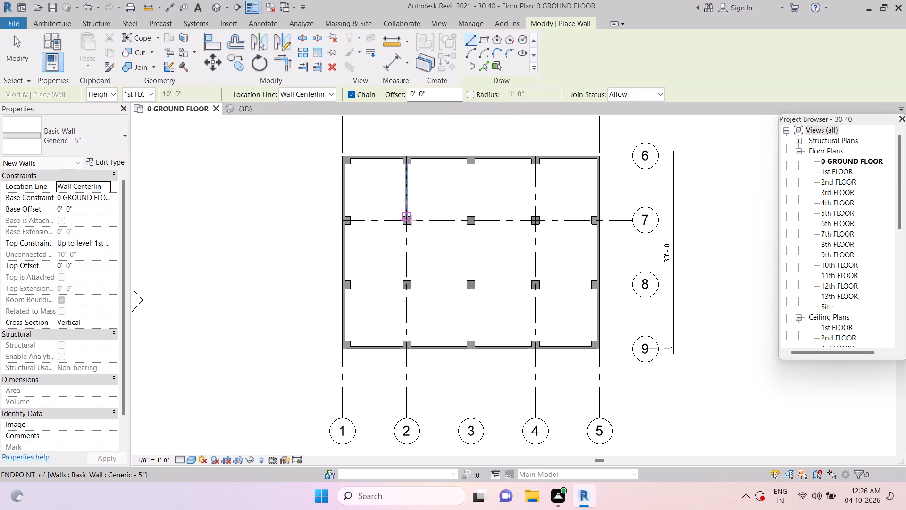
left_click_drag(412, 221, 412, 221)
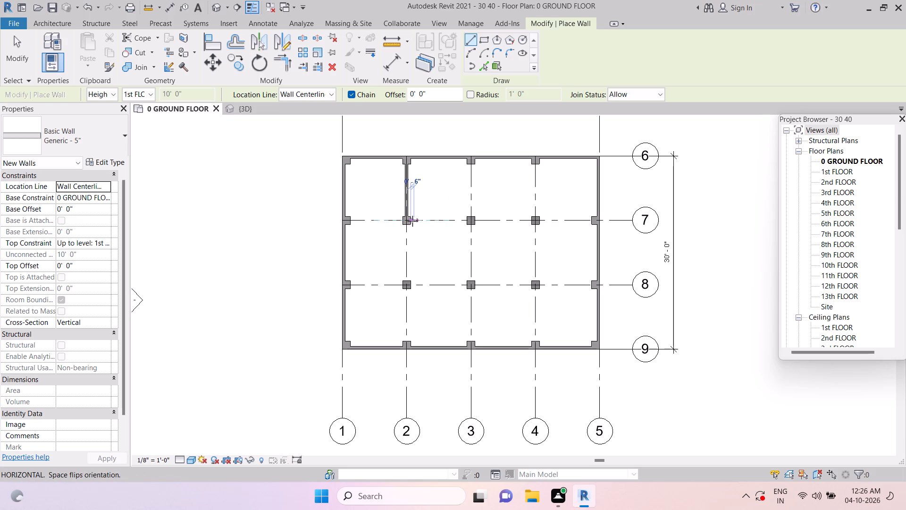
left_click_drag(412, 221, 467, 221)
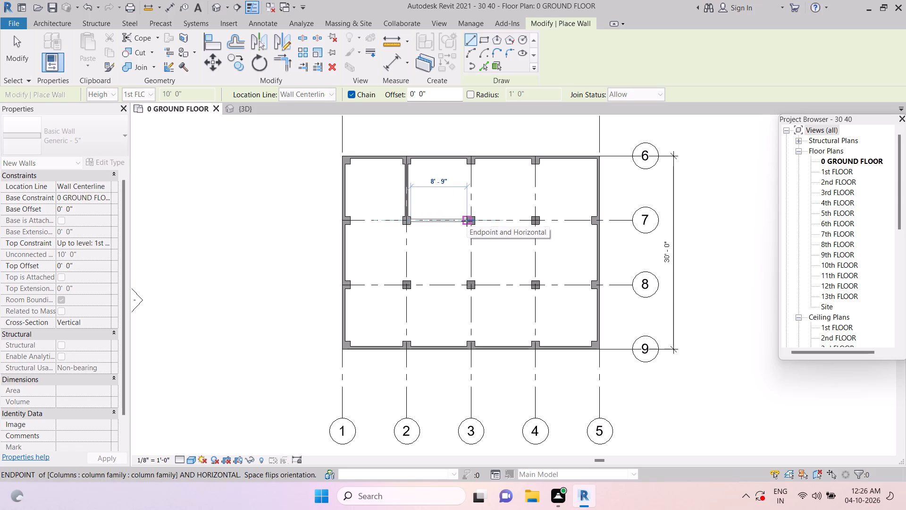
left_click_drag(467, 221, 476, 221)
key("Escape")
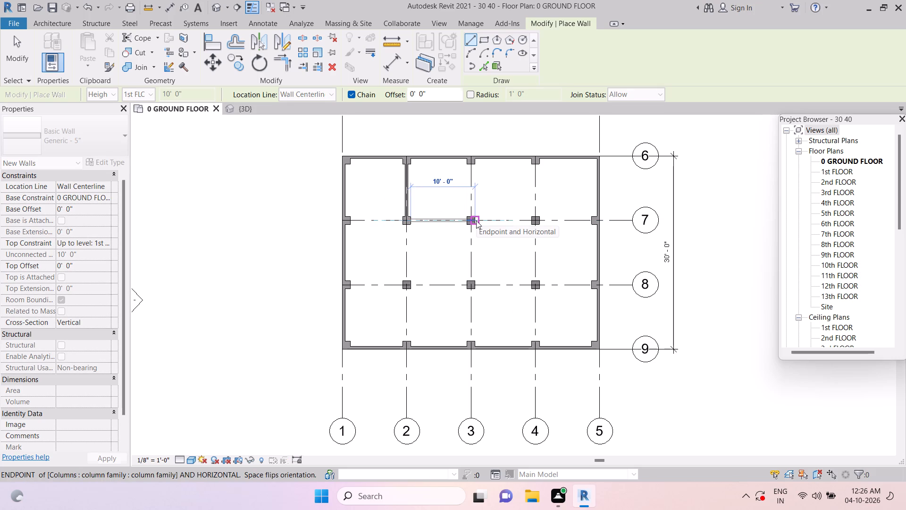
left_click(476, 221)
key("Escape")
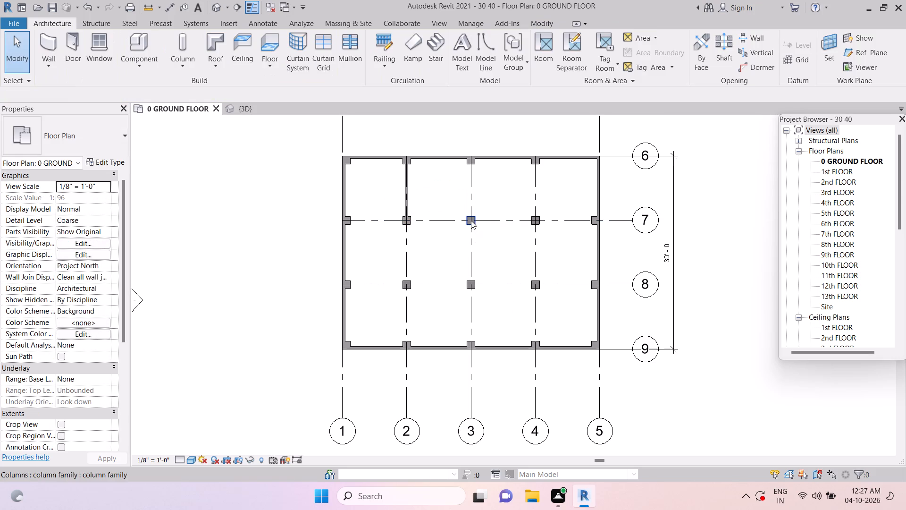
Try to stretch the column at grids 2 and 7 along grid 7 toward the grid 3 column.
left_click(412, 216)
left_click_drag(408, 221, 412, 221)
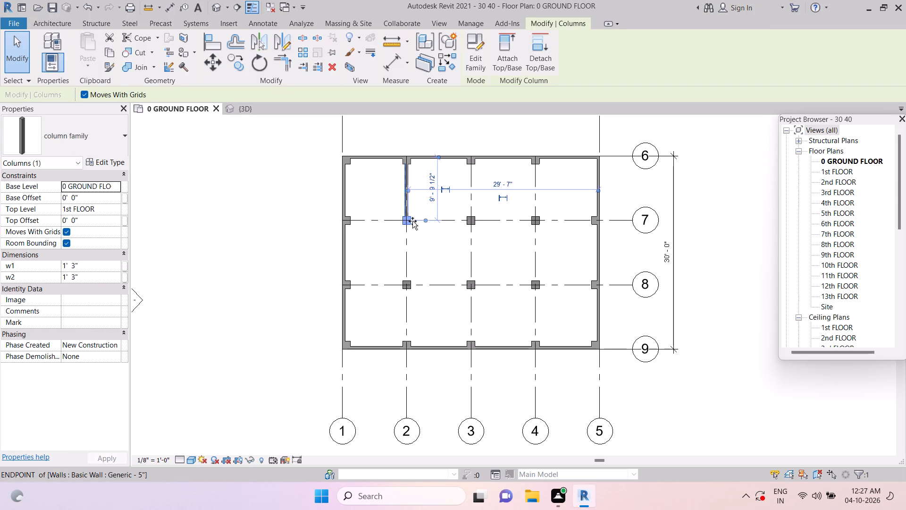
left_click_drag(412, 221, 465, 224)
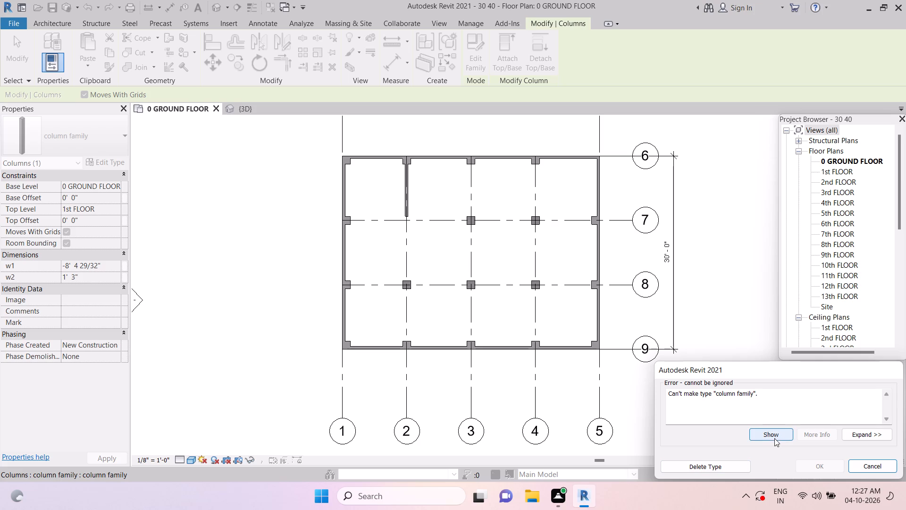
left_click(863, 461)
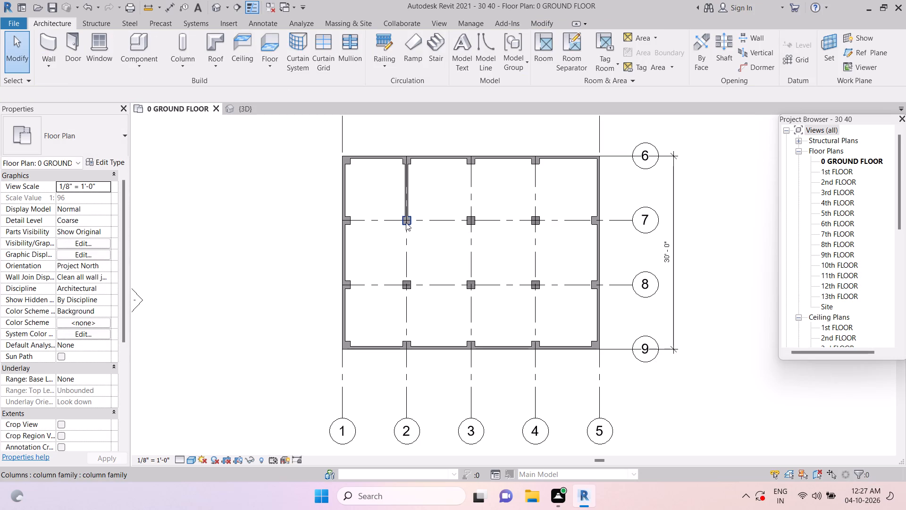
Delete the Generic - 5" wall on grid 2 between the grid 6 and grid 7 columns.
left_click(406, 188)
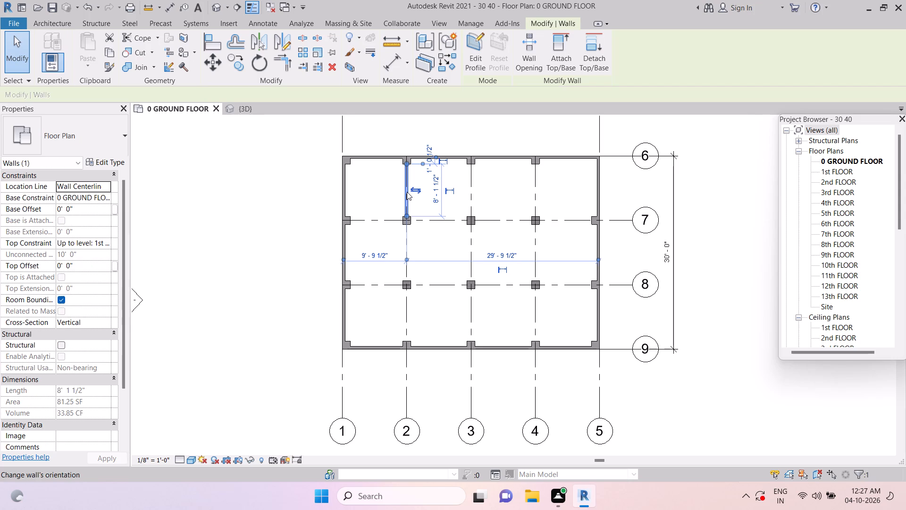
left_click(407, 192)
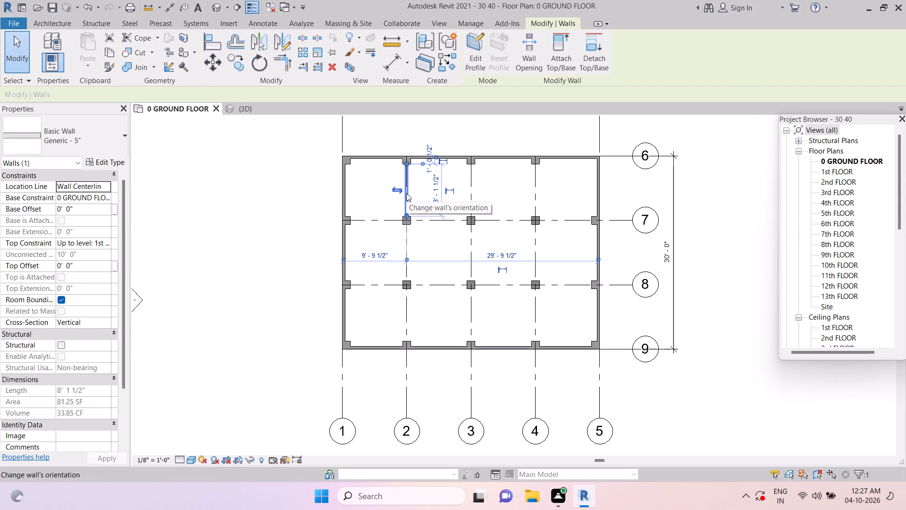
key("Delete")
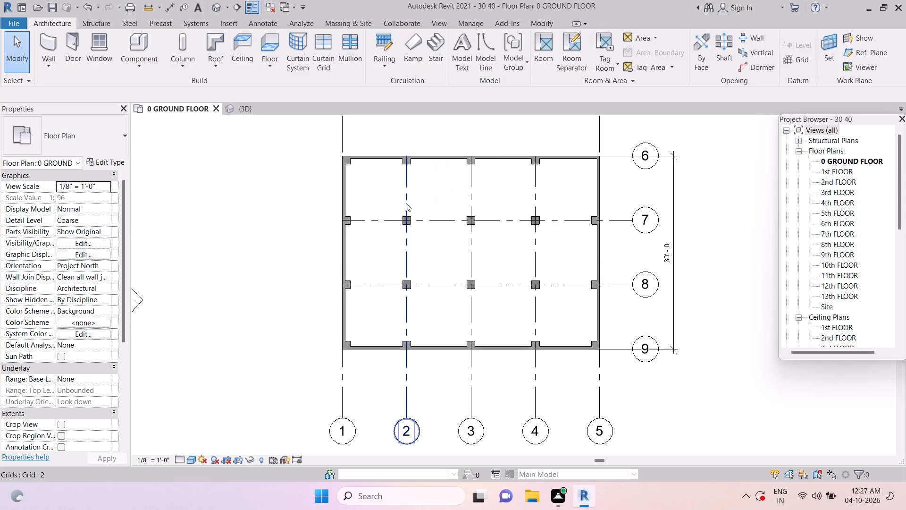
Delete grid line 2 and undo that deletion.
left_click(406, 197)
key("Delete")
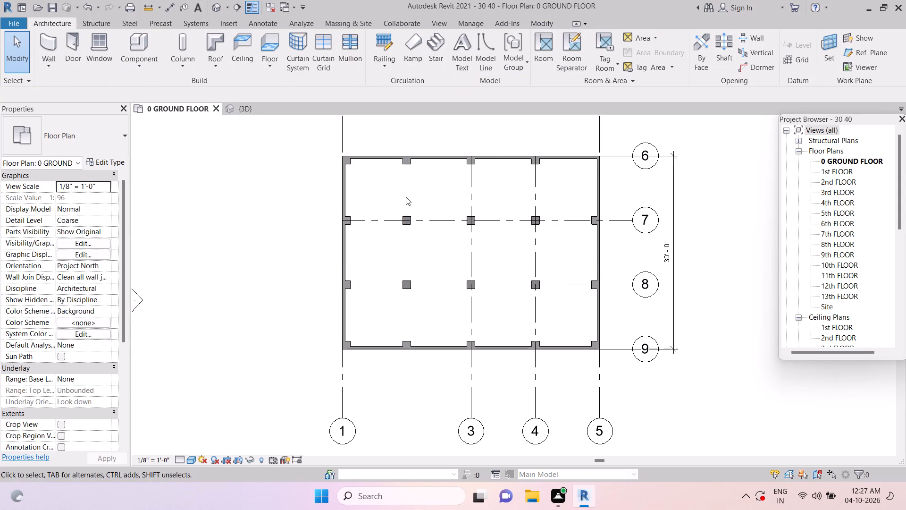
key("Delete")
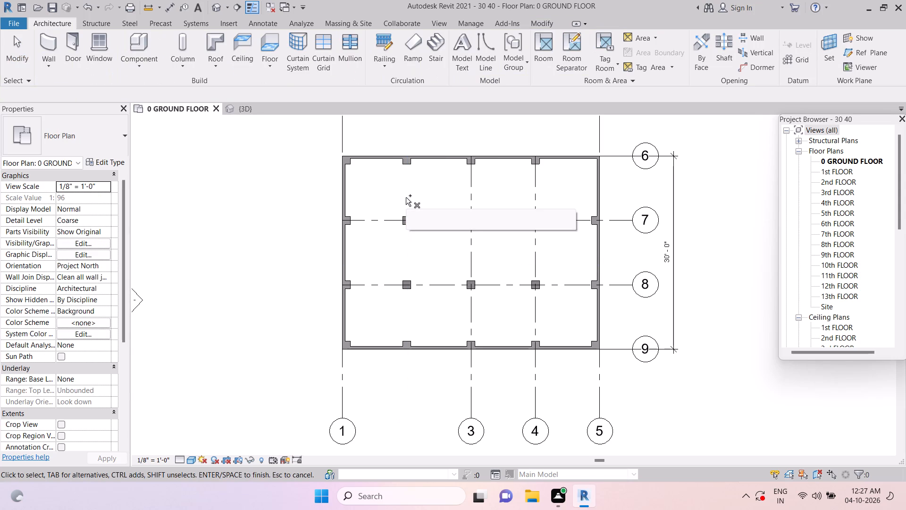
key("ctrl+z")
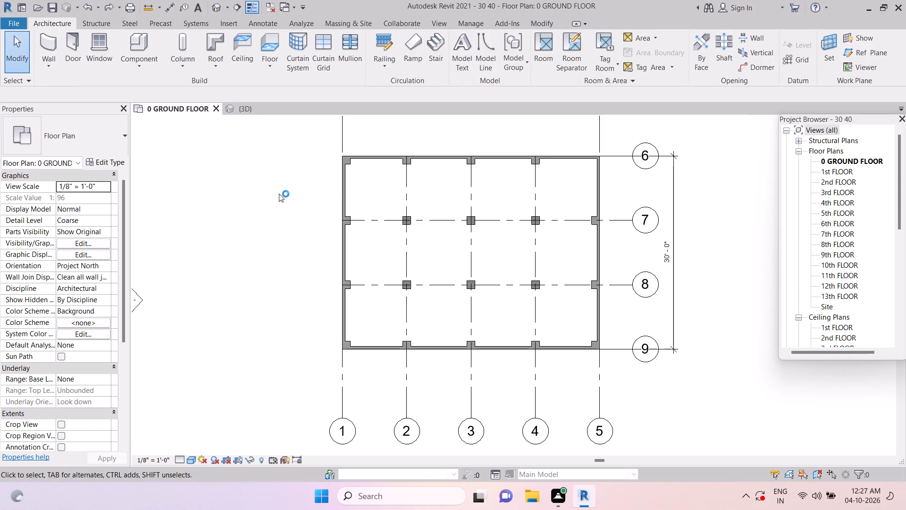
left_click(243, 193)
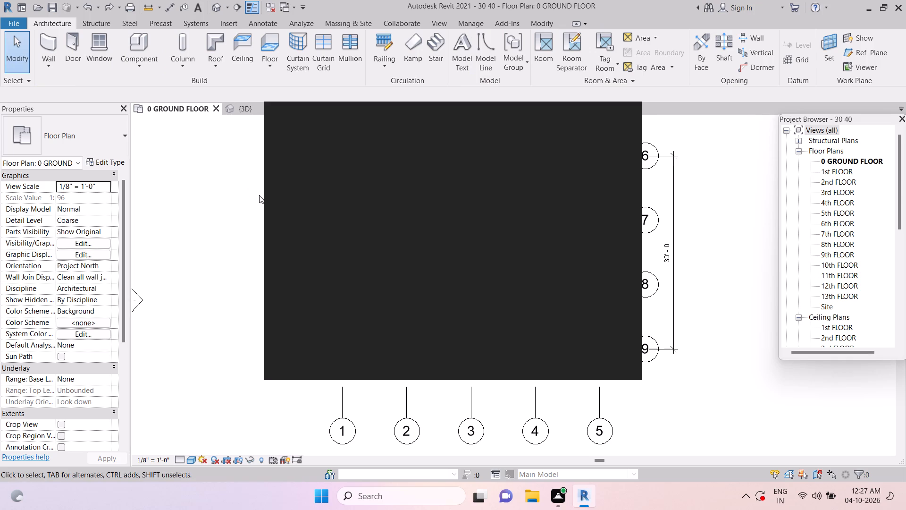
Dismiss the Autodesk limited-access notice covering the ground floor plan.
left_click(625, 108)
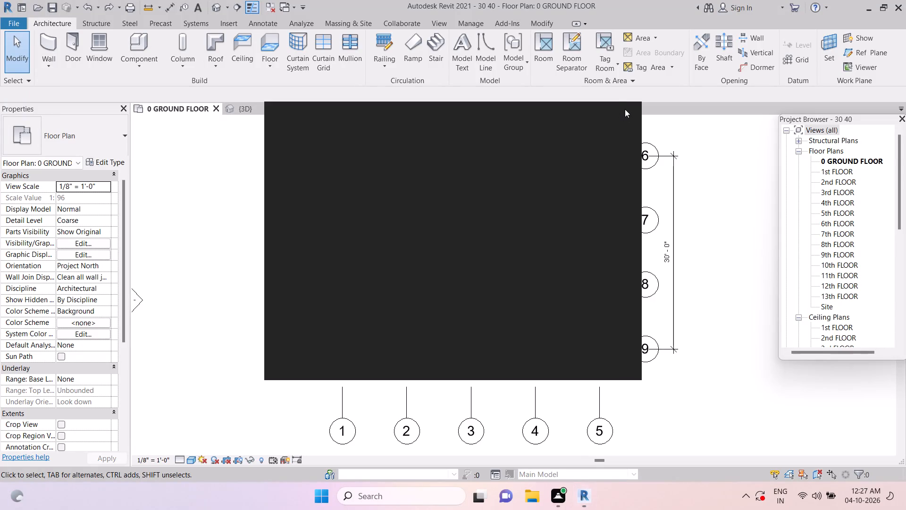
double_click(637, 105)
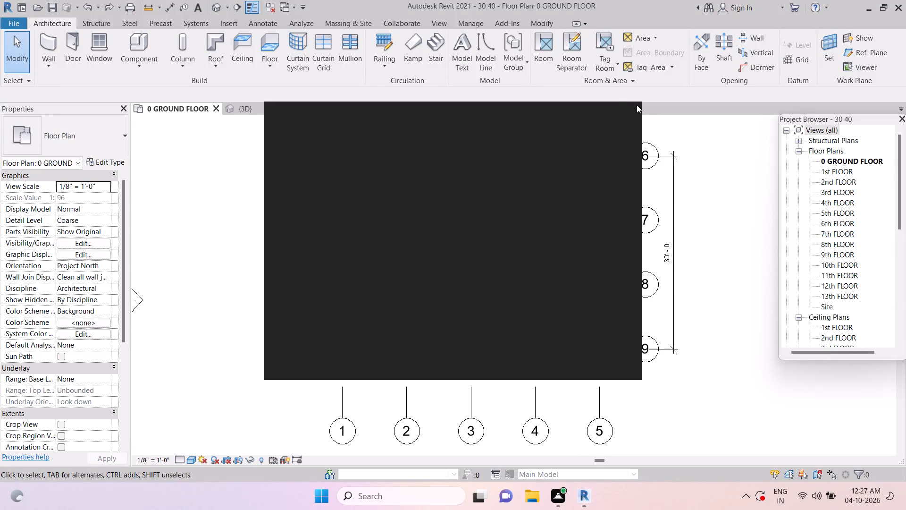
left_click(636, 106)
scroll(636, 115, "down", 2)
scroll(636, 115, "up", 1)
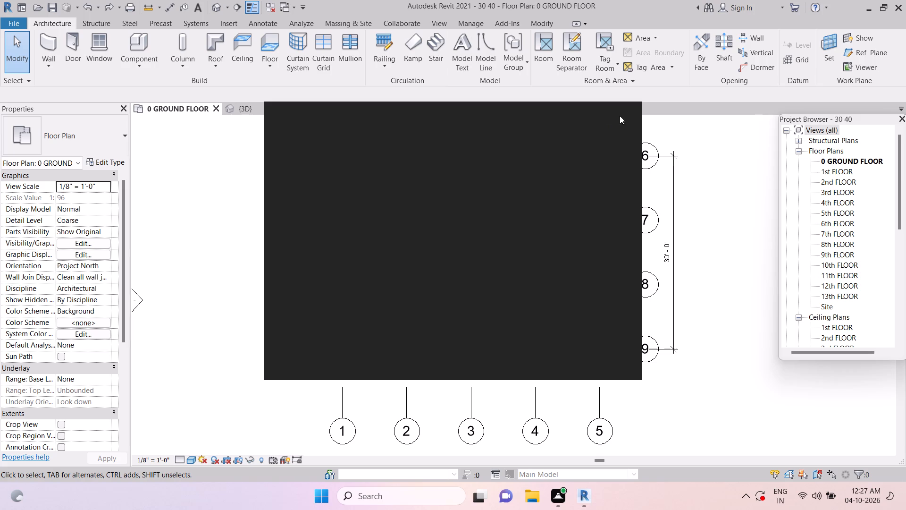
left_click(635, 105)
left_click(632, 106)
left_click(702, 172)
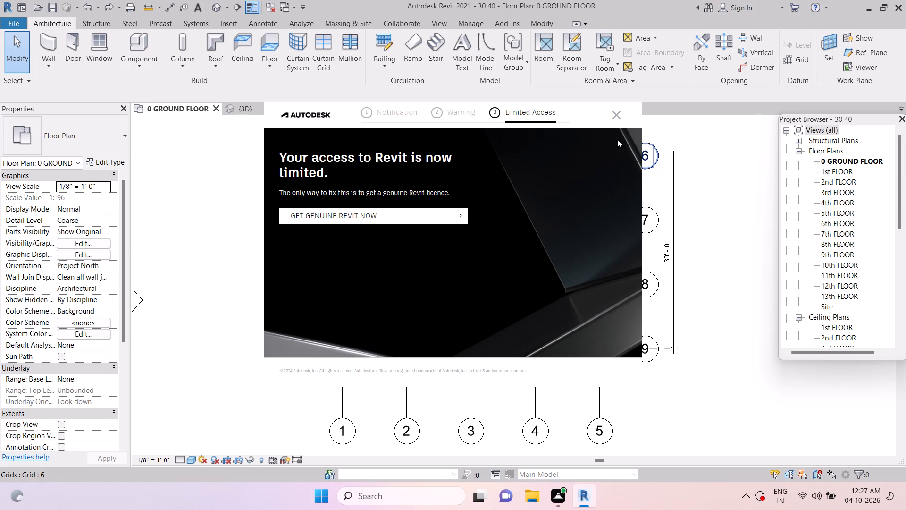
left_click(629, 135)
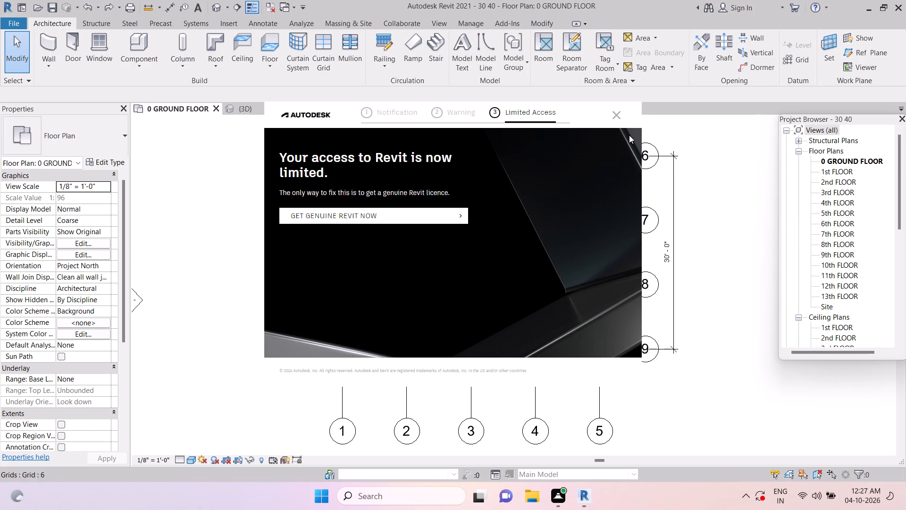
left_click(629, 133)
left_click(618, 119)
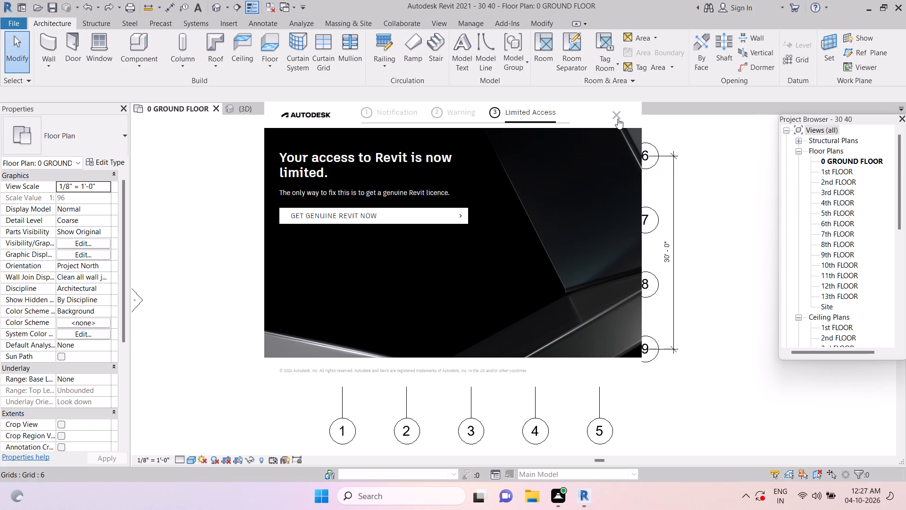
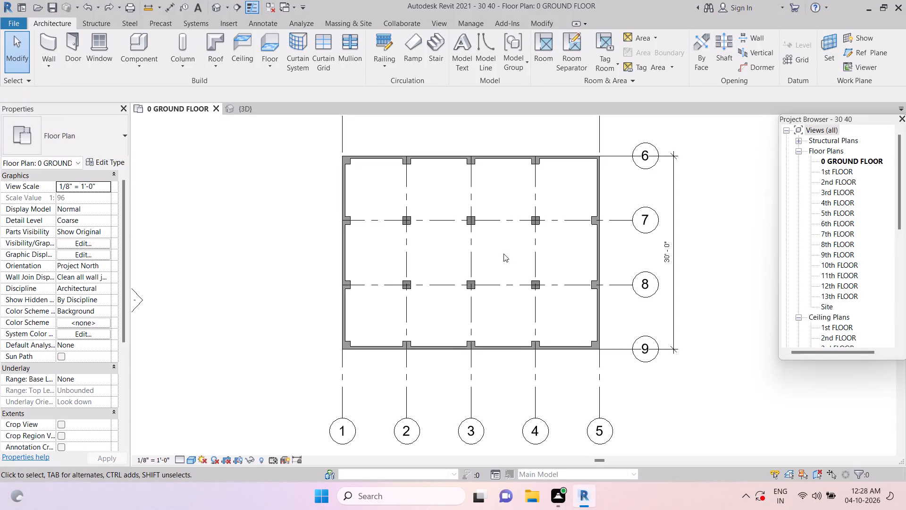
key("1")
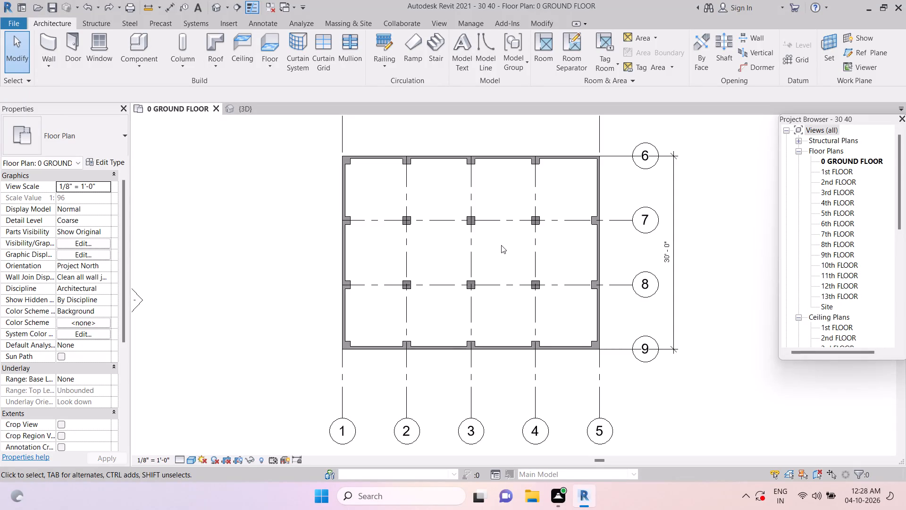
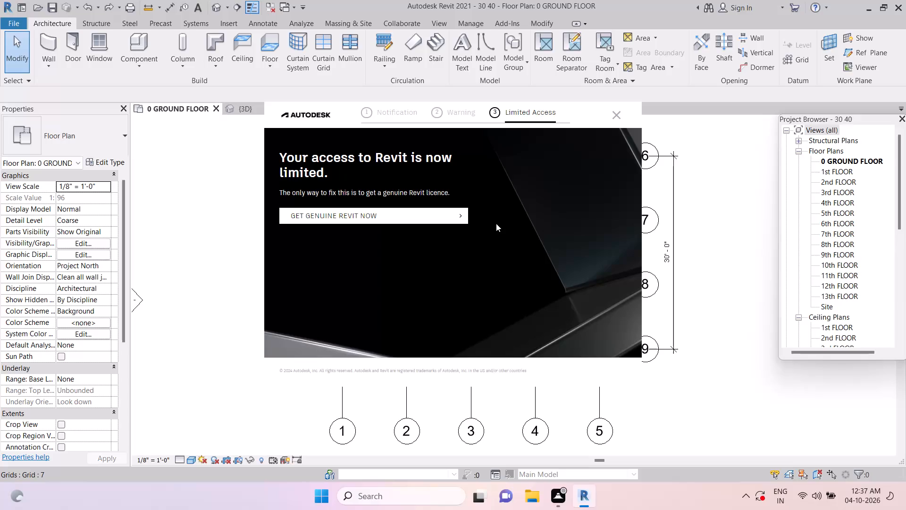
Dismiss the Autodesk limited access notification covering the ground floor plan.
left_click(615, 116)
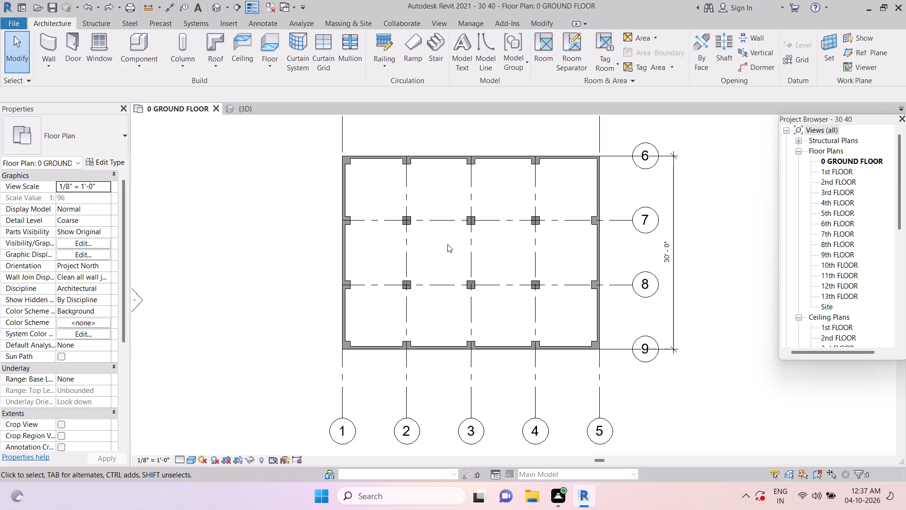
Undo the last wall deletion on grid 2 between grids 6 and 7.
left_click(382, 218)
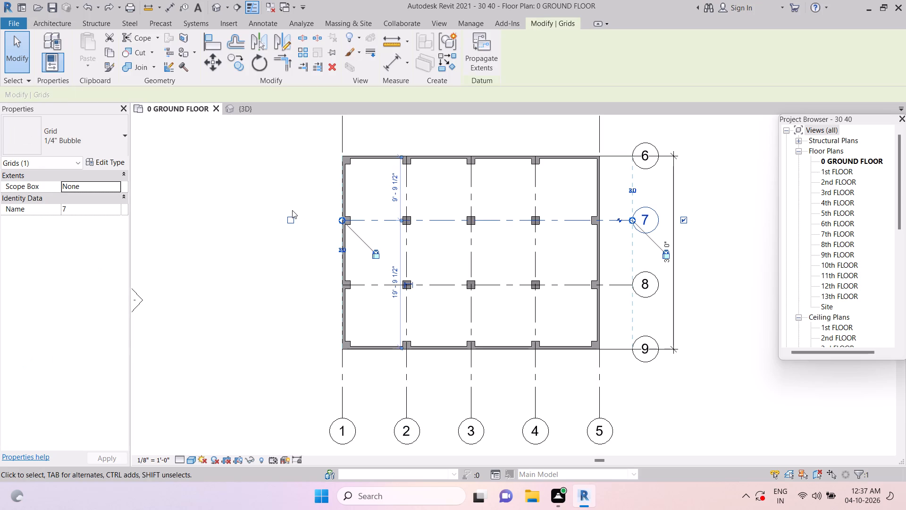
key("ctrl+z")
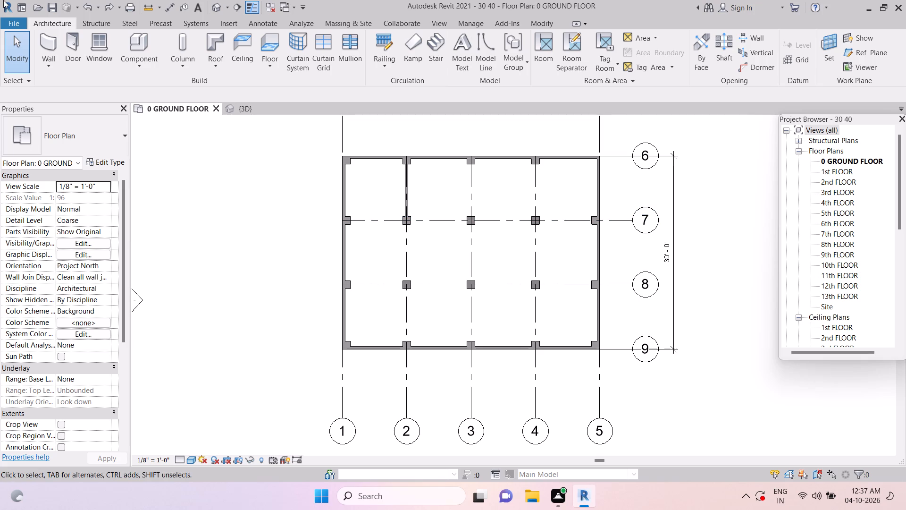
Start the Wall command to continue the interior walls on the ground floor plan.
left_click(57, 53)
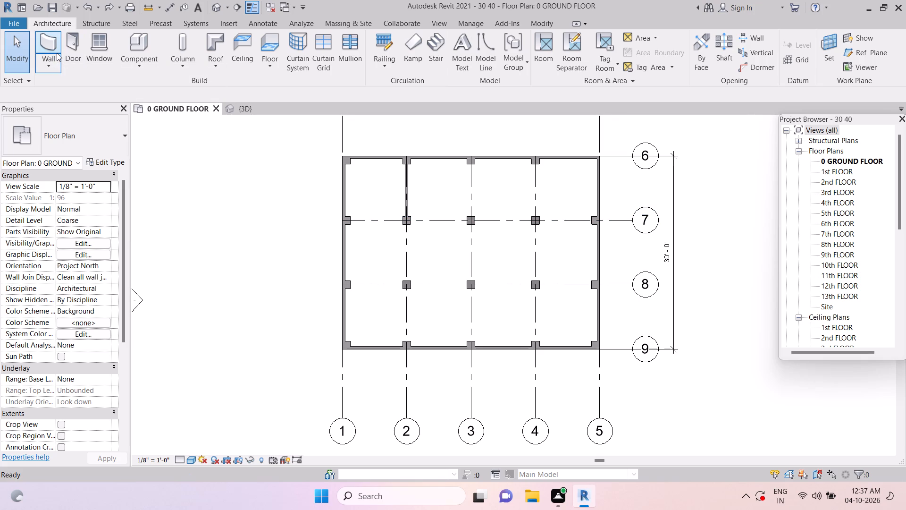
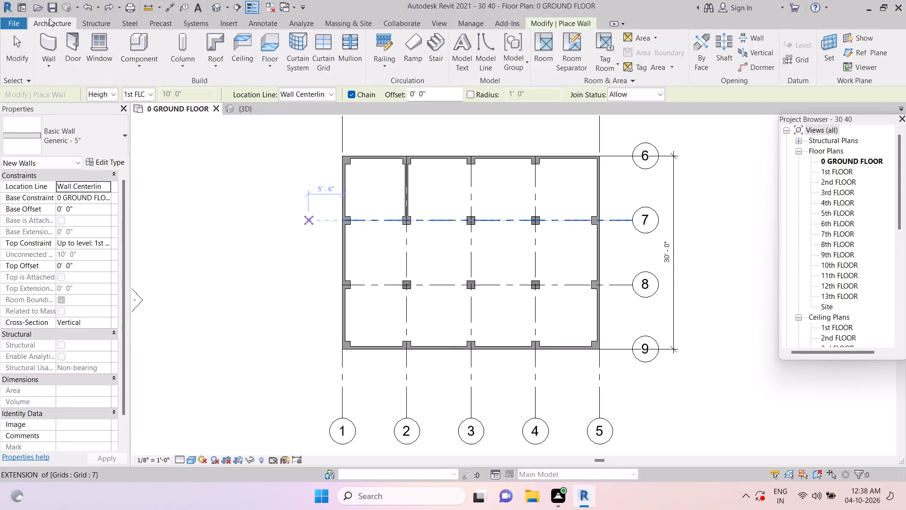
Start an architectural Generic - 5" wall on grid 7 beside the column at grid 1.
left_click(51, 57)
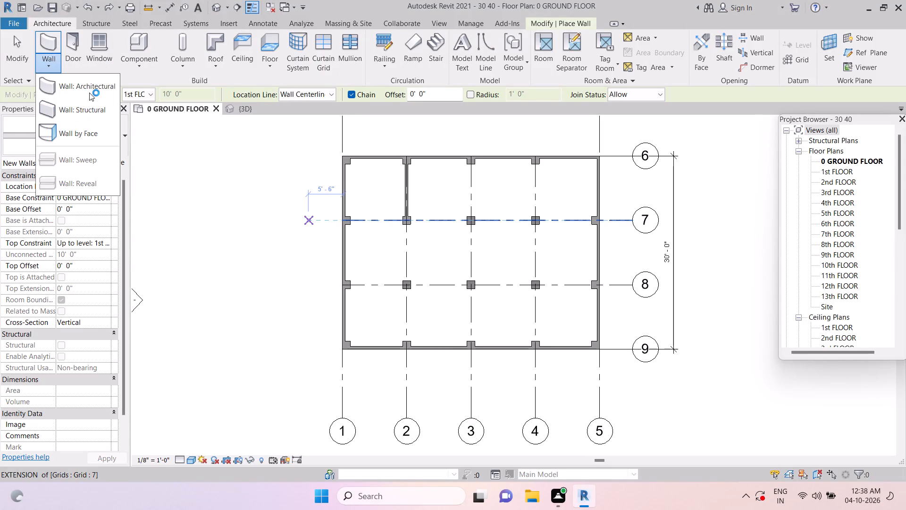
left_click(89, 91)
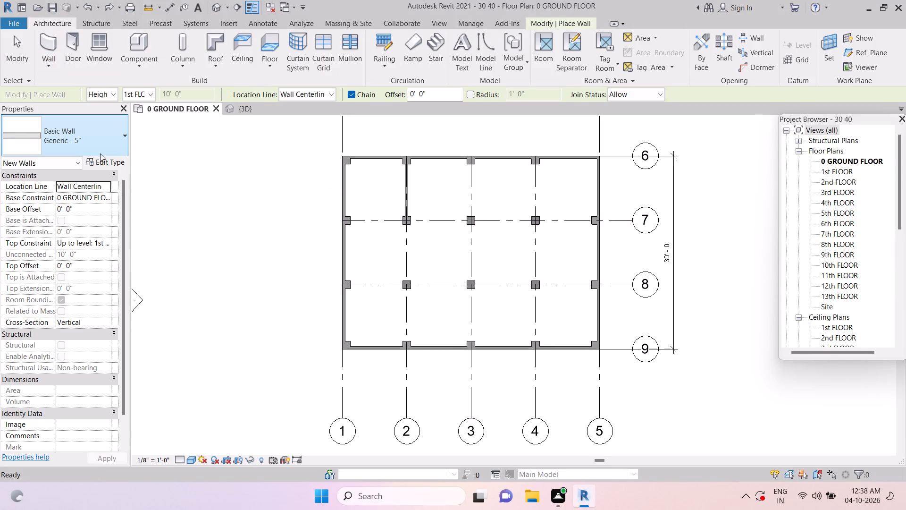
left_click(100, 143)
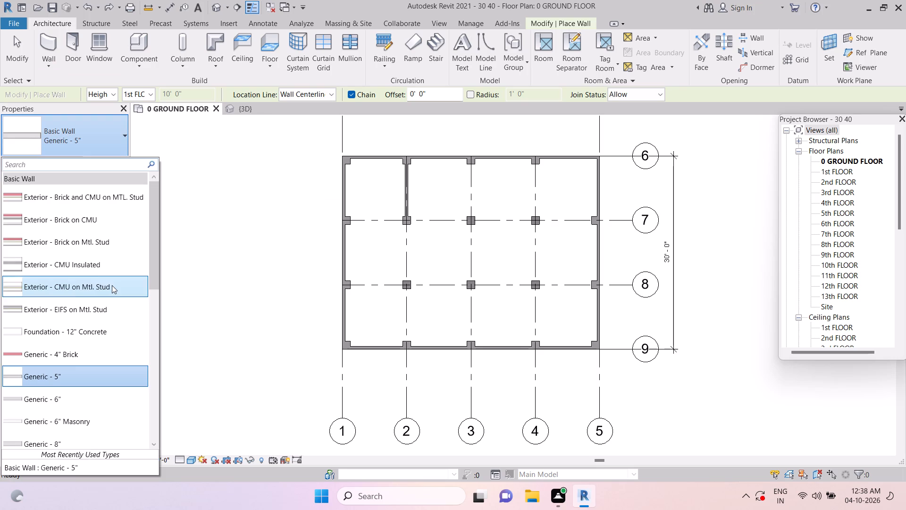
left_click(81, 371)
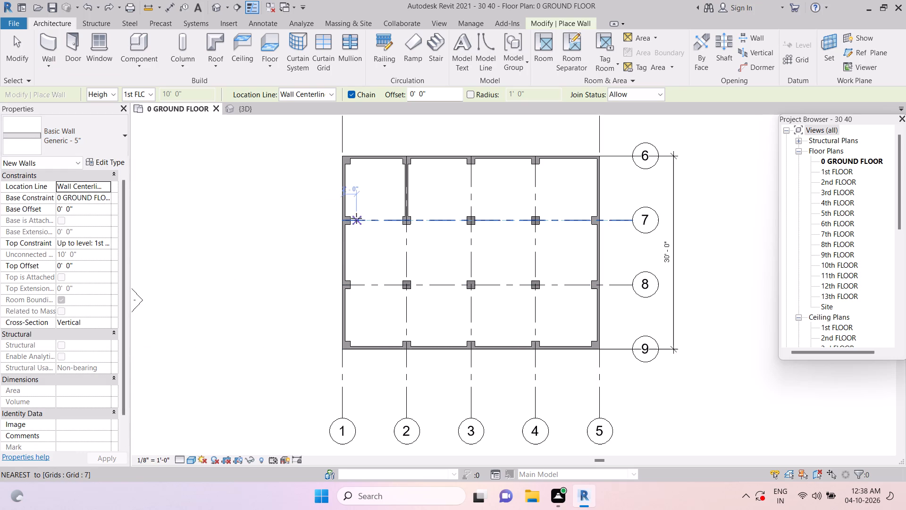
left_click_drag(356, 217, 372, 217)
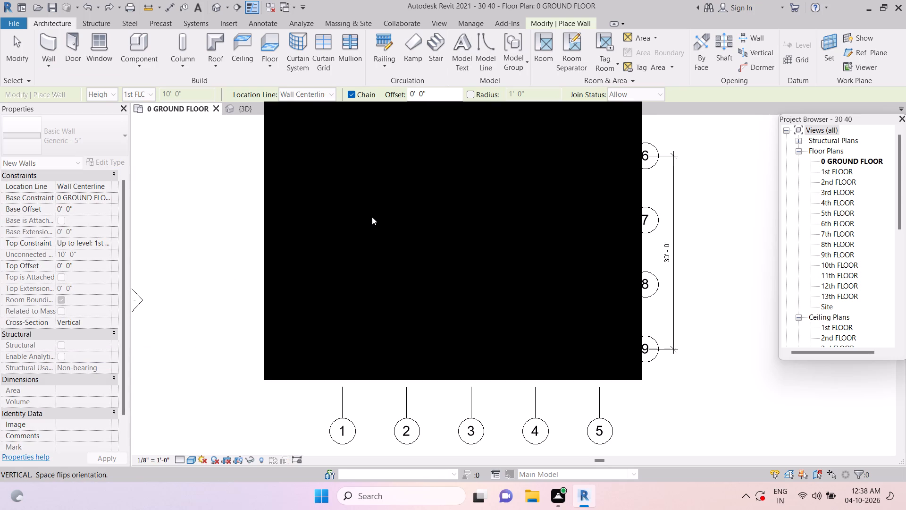
Dismiss the Autodesk limited access notification covering the ground floor plan.
left_click(636, 103)
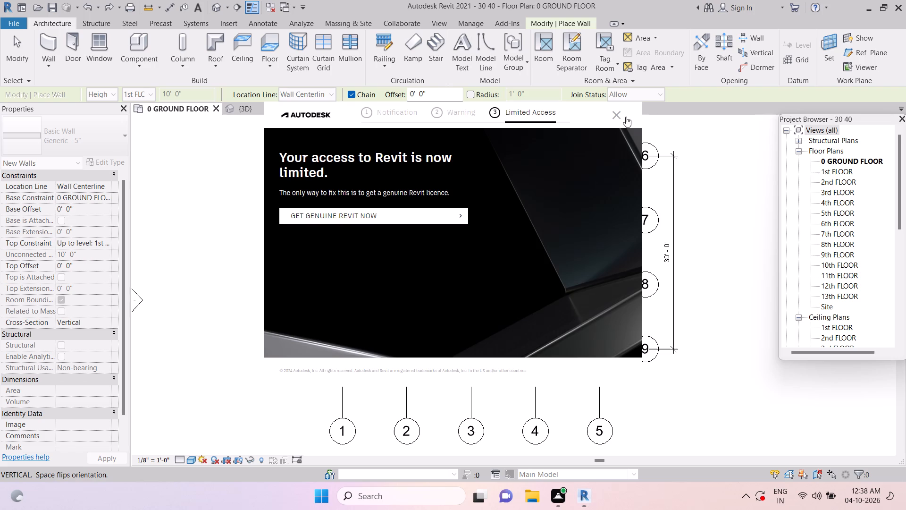
left_click(616, 116)
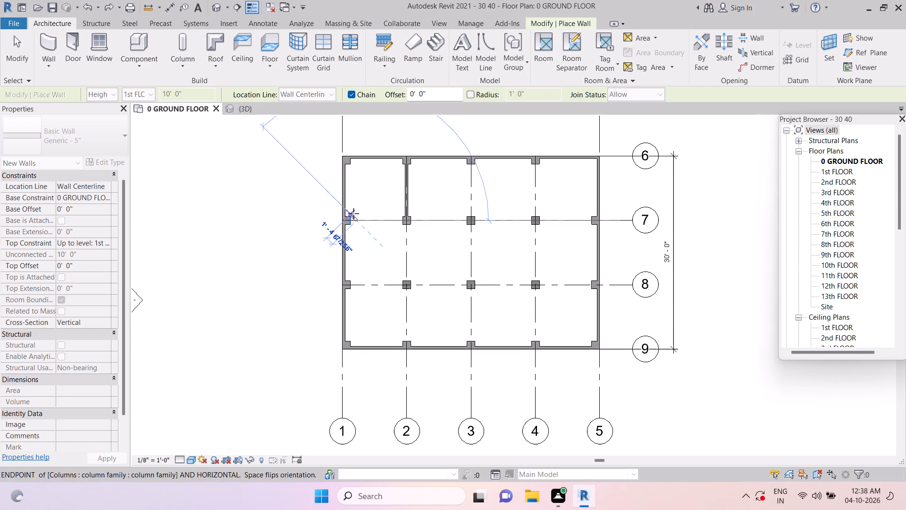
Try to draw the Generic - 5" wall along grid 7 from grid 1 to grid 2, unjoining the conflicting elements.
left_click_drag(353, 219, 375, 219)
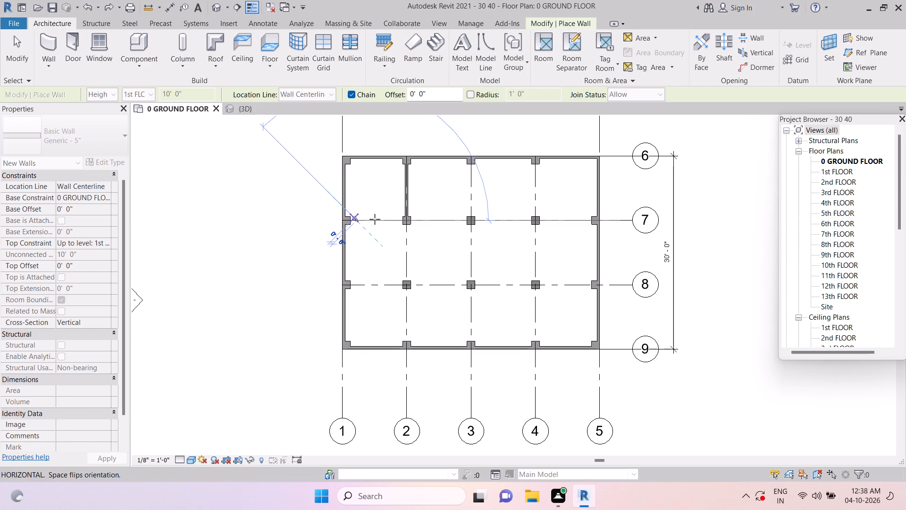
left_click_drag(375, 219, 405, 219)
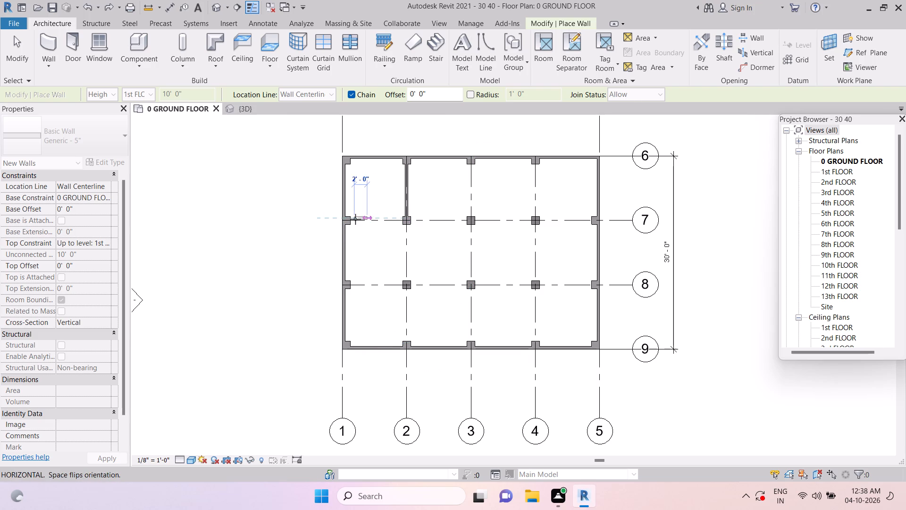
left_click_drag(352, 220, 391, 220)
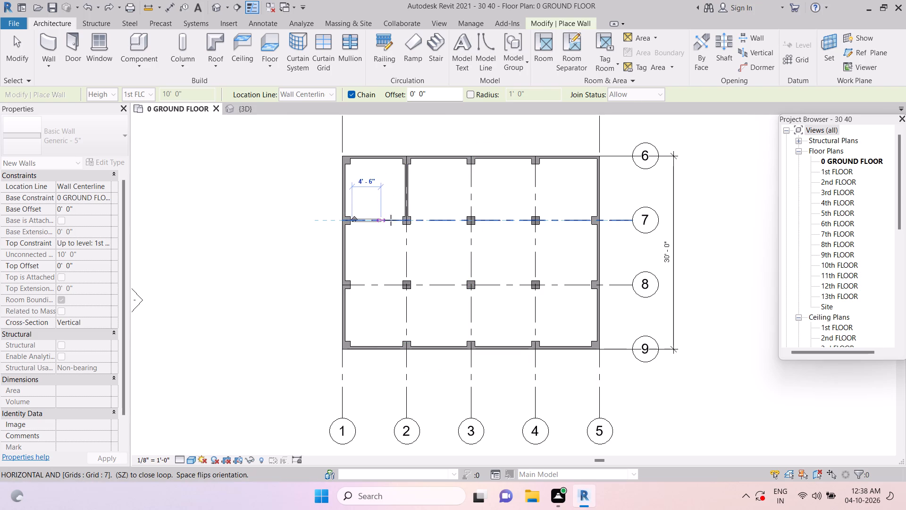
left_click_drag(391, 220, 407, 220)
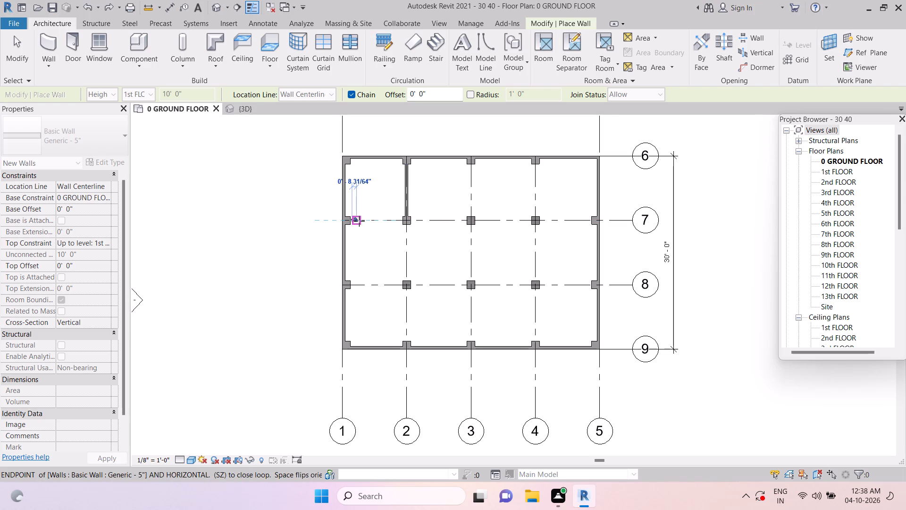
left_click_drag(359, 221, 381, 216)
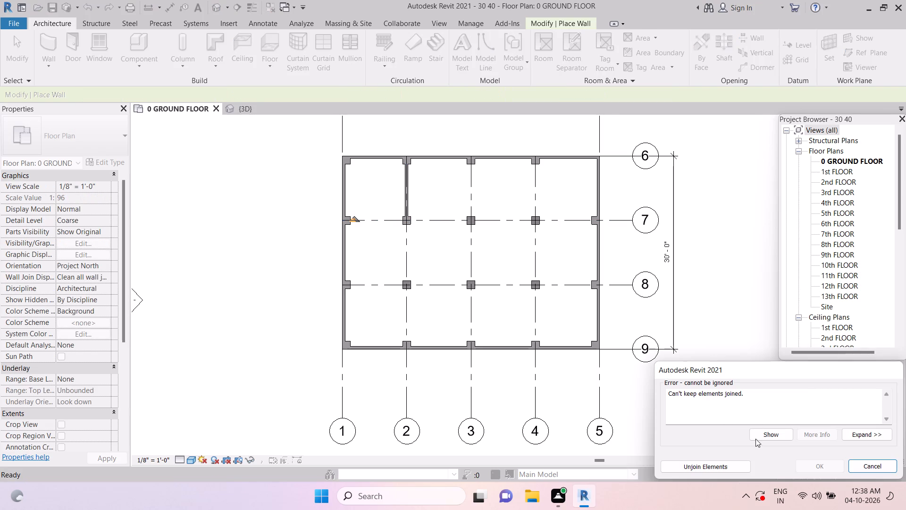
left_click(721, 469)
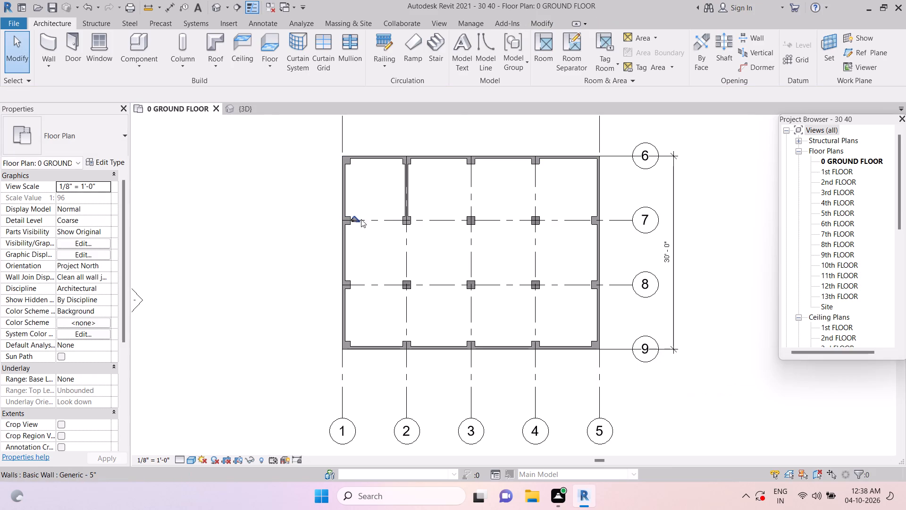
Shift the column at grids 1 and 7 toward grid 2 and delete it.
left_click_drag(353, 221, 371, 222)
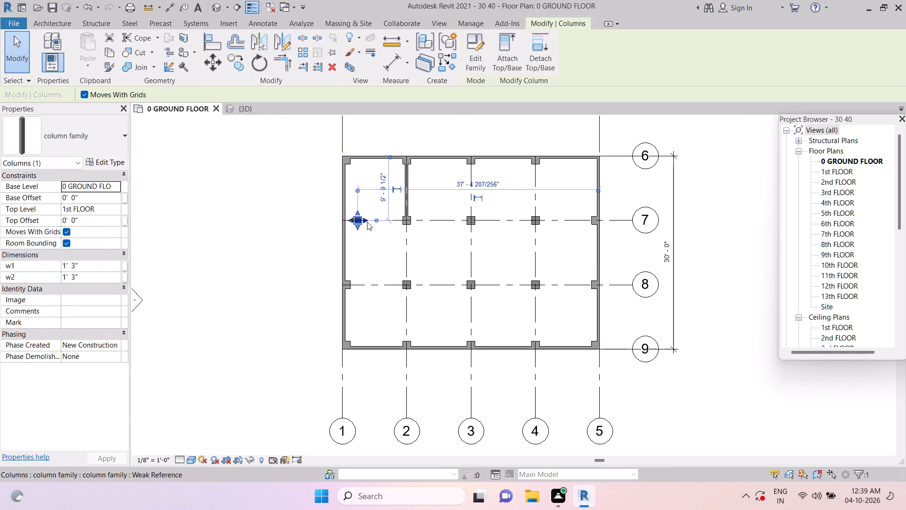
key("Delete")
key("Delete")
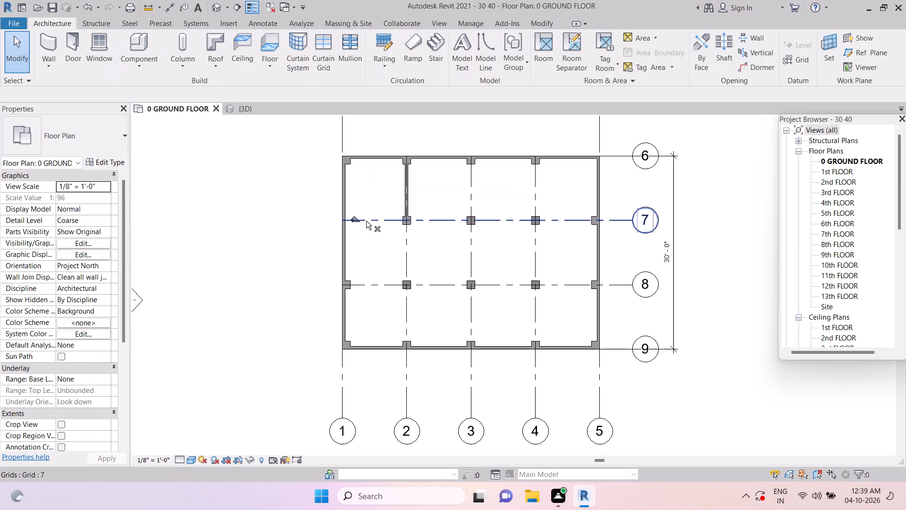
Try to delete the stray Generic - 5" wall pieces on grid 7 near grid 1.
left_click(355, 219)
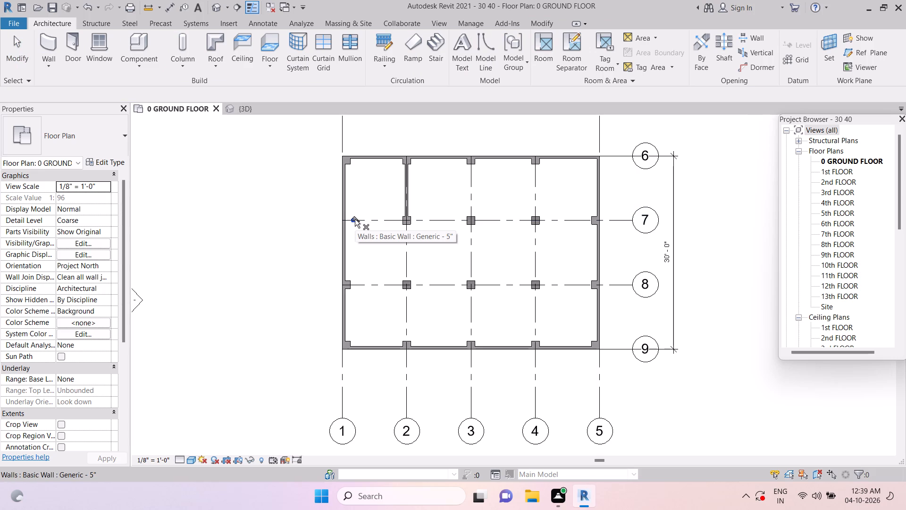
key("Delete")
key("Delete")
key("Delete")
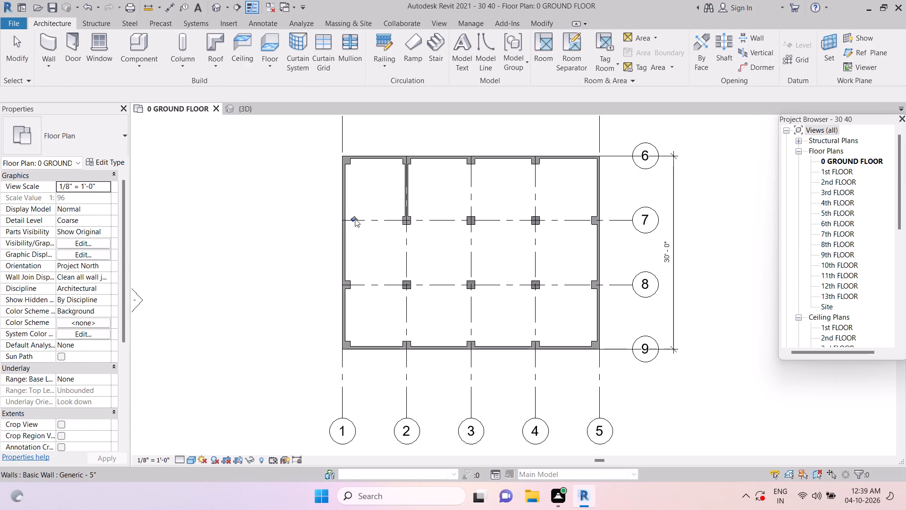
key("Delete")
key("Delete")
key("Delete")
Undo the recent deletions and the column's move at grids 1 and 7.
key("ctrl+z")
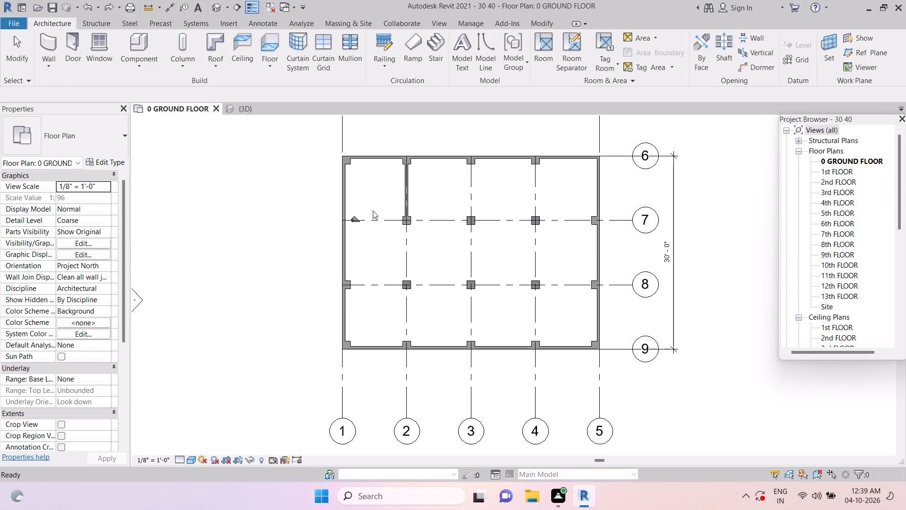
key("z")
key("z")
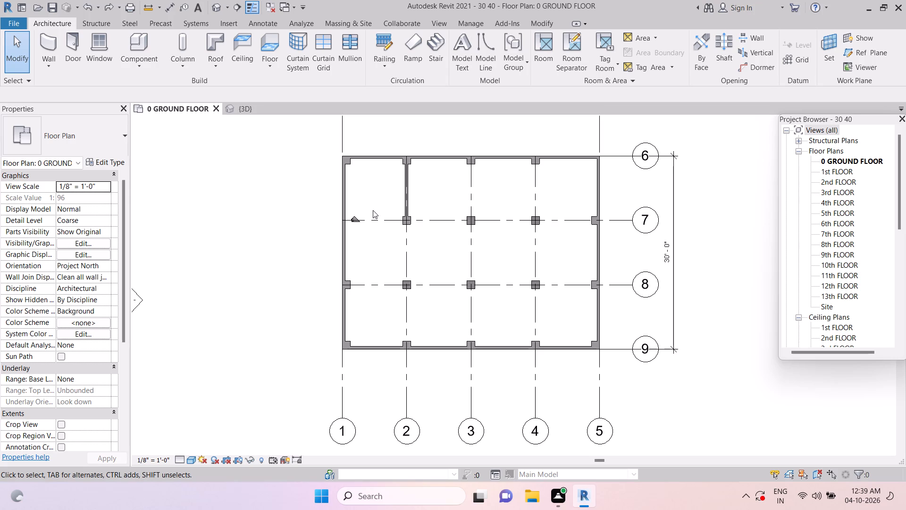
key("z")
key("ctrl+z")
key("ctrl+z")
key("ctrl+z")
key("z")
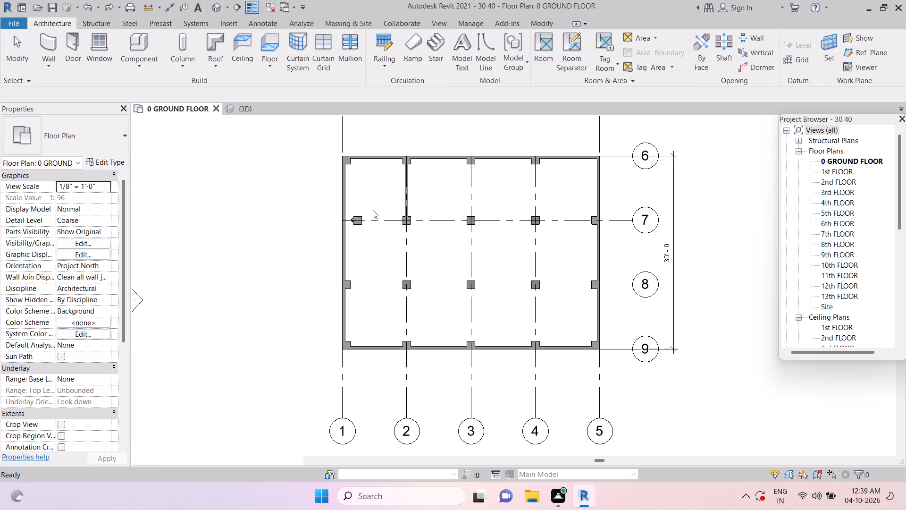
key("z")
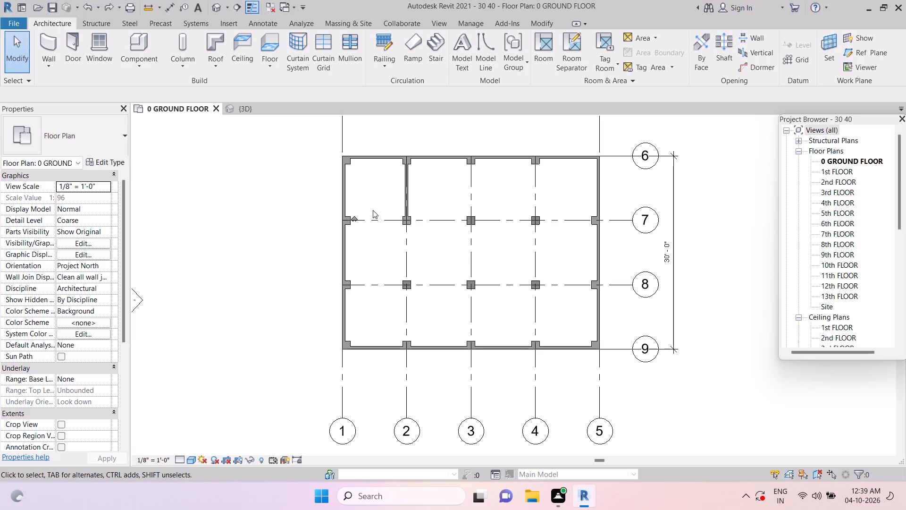
Delete the two small diagonal wall pieces beside the column at grids 1 and 7.
type("zzzzzzzzz")
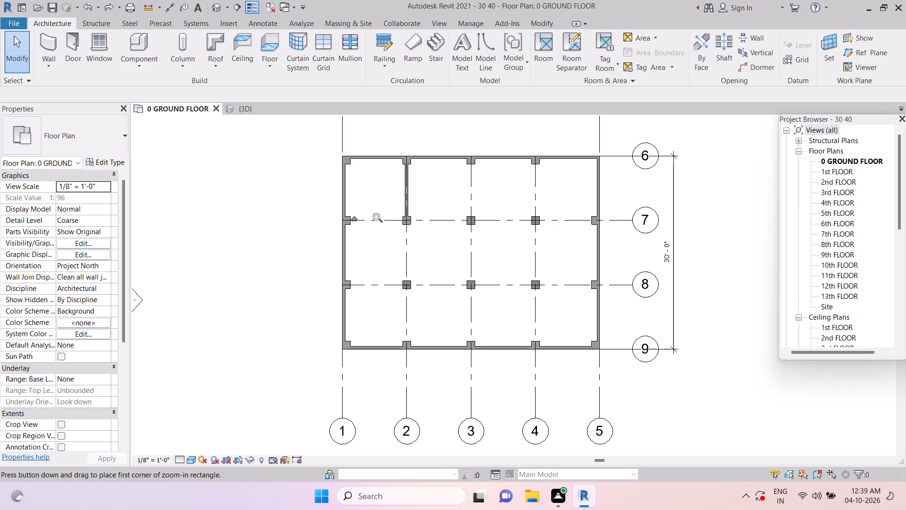
left_click_drag(353, 212, 352, 217)
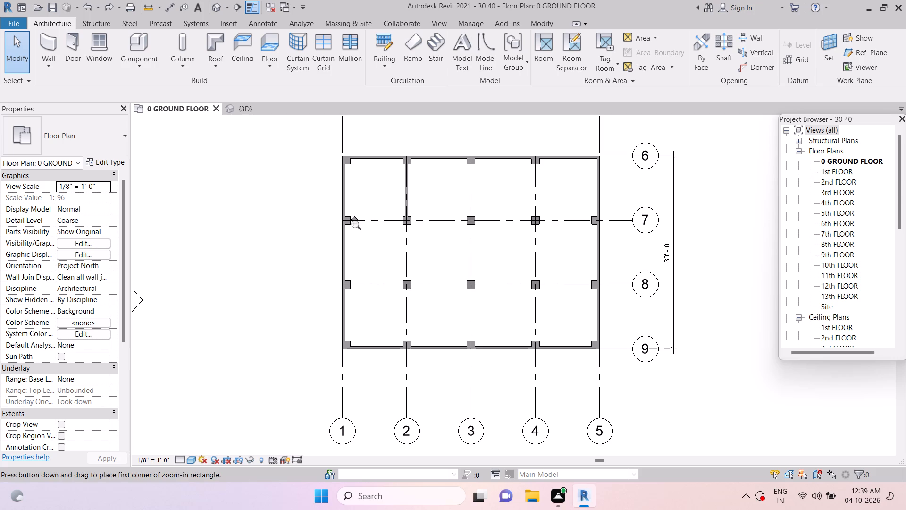
left_click(352, 217)
left_click(352, 216)
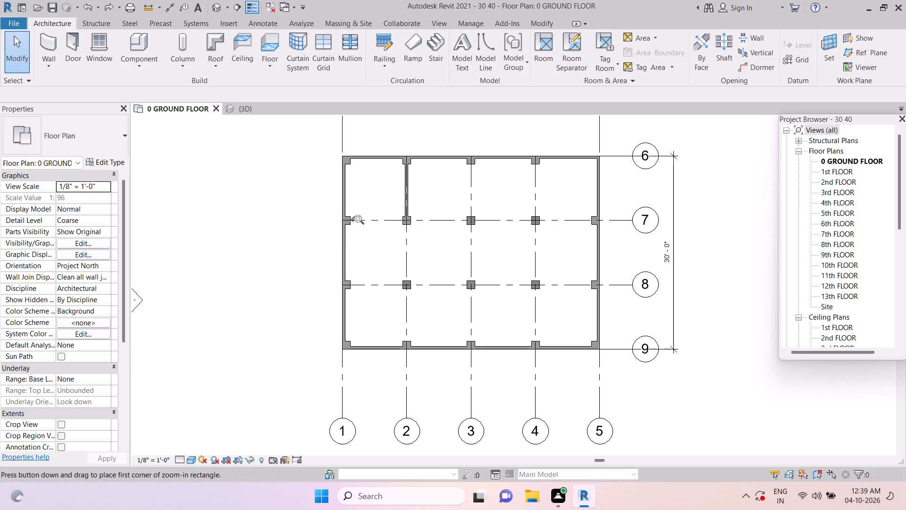
left_click(353, 214)
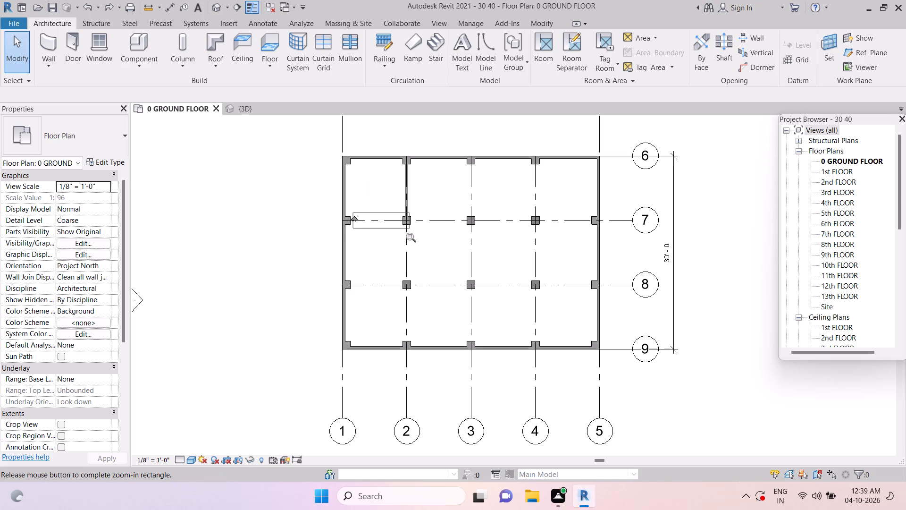
left_click(349, 215)
left_click_drag(358, 215, 353, 215)
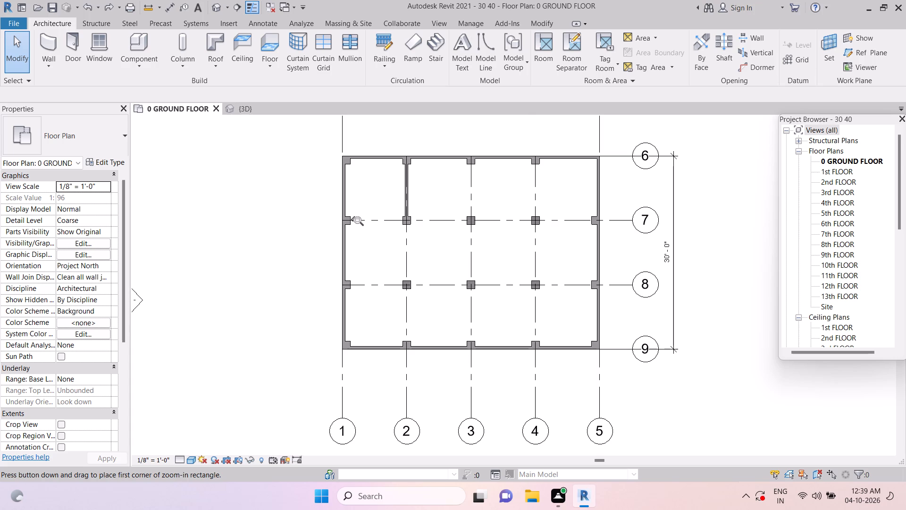
left_click_drag(353, 215, 459, 185)
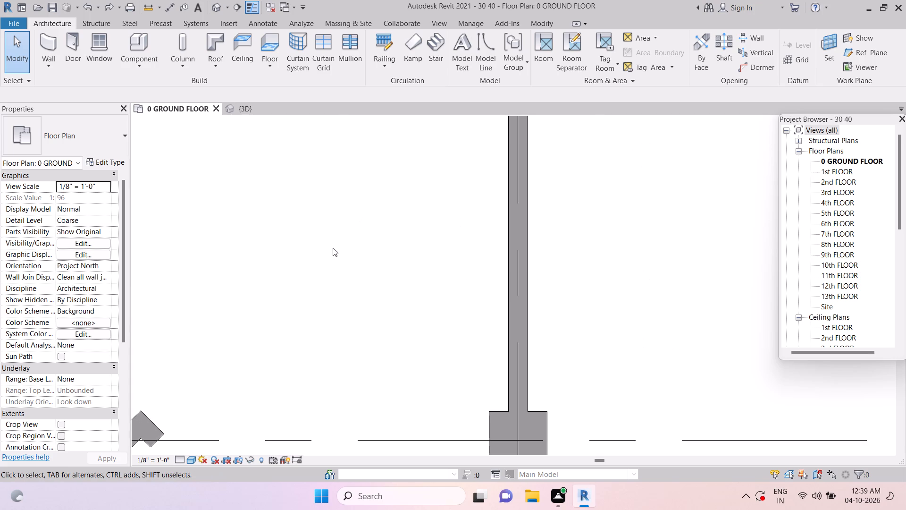
scroll(334, 248, "down", 2)
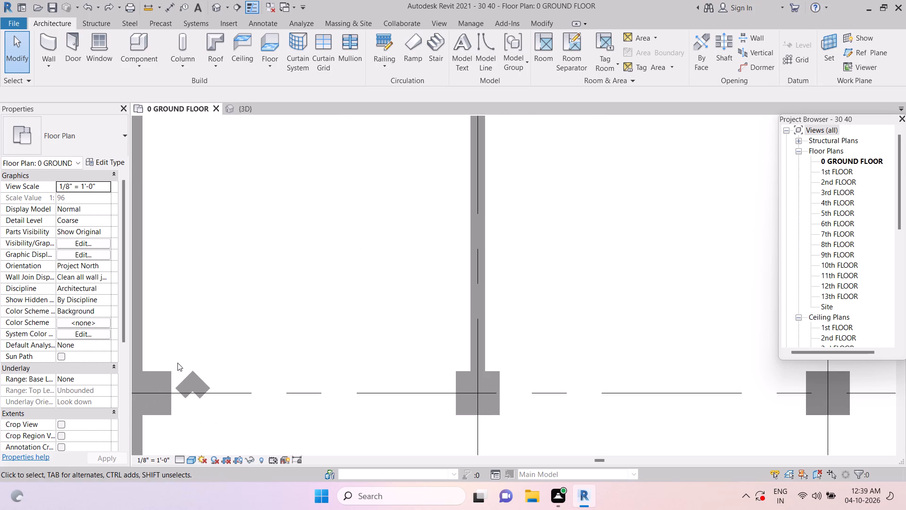
left_click(199, 384)
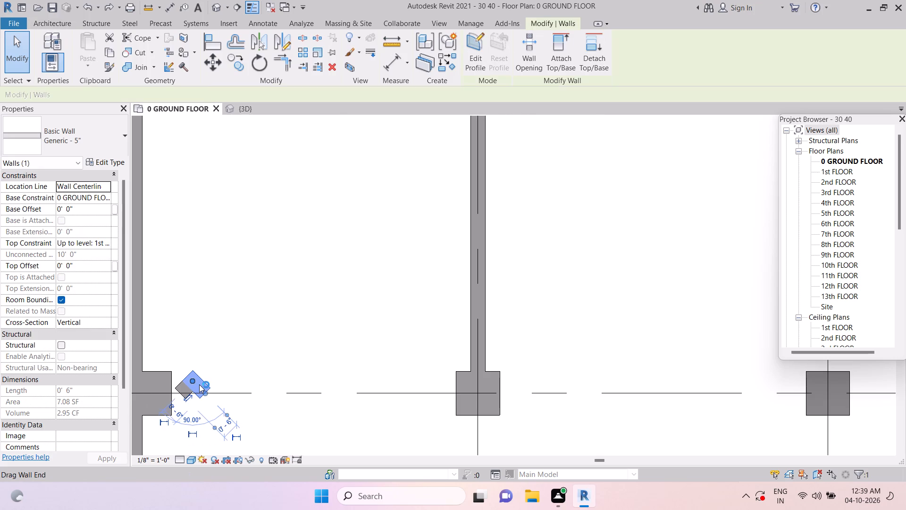
key("Delete")
key("Delete")
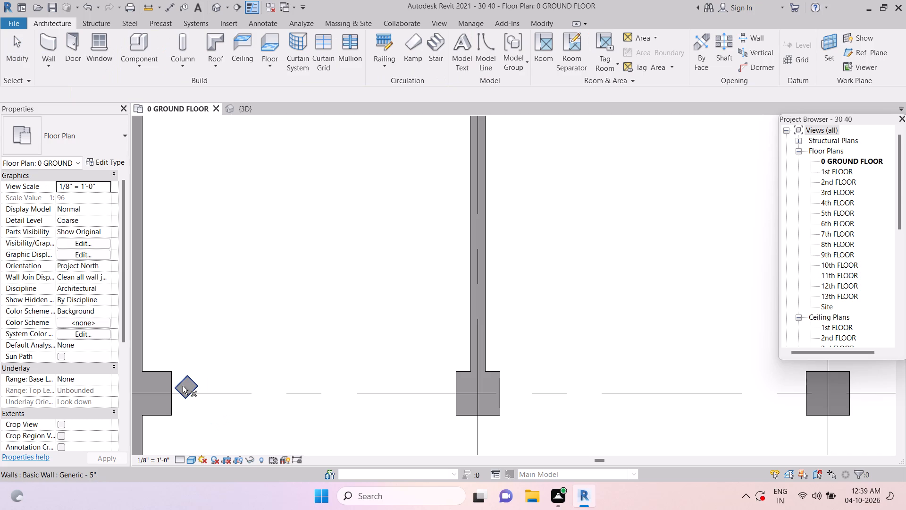
left_click(183, 386)
key("Delete")
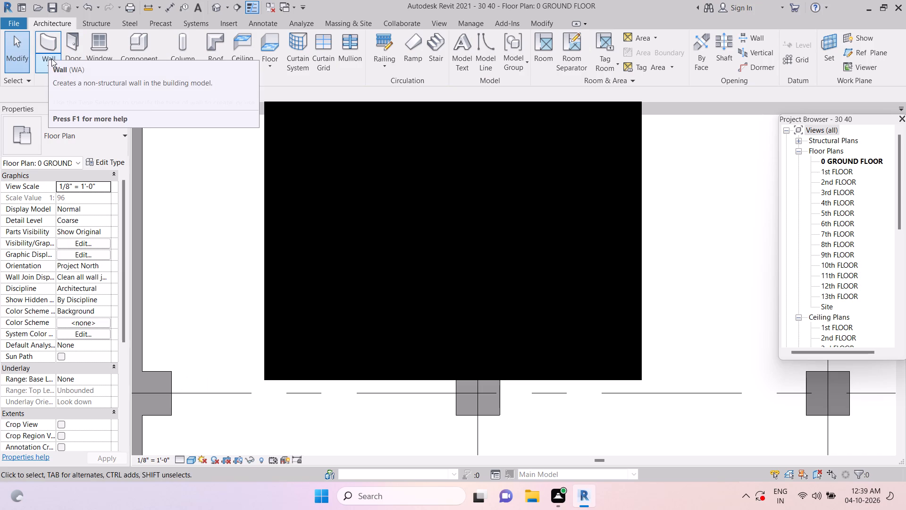
Draw a Generic - 5" wall along grid 7 between the columns at grids 1 and 2.
left_click(52, 44)
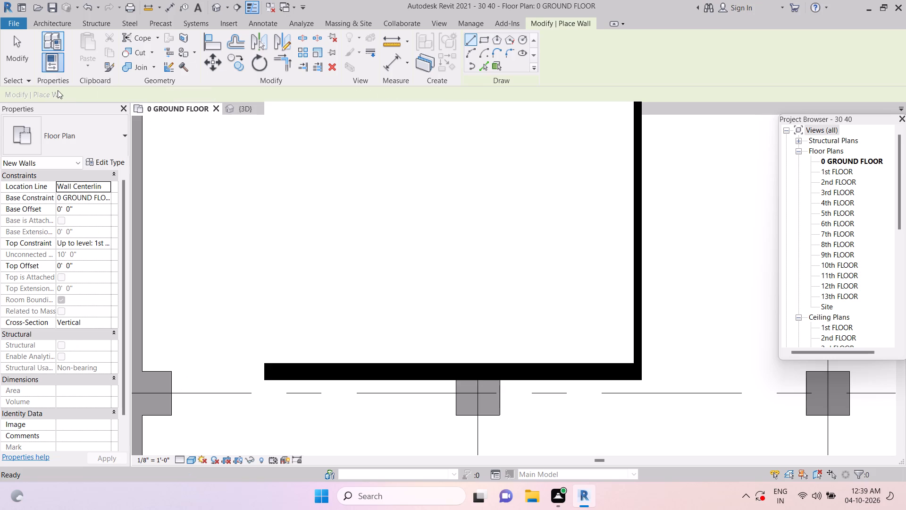
left_click(74, 132)
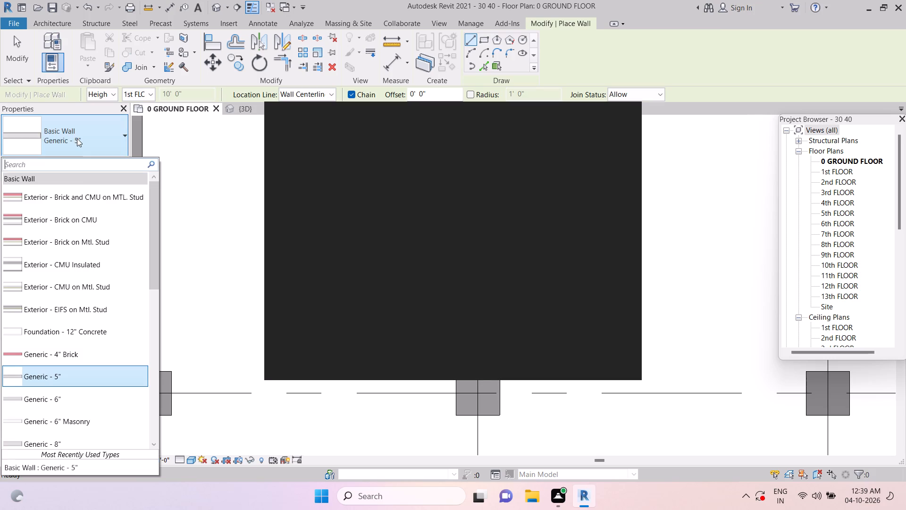
left_click(35, 372)
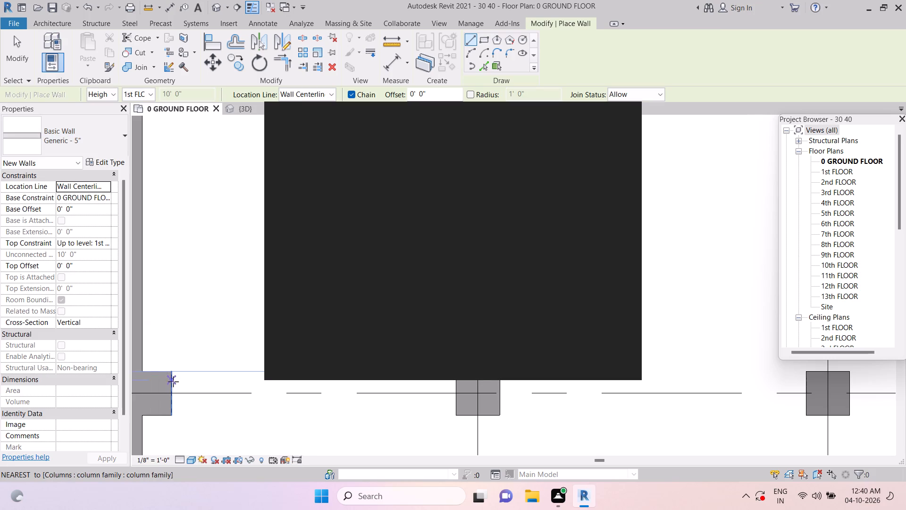
left_click_drag(176, 393, 303, 395)
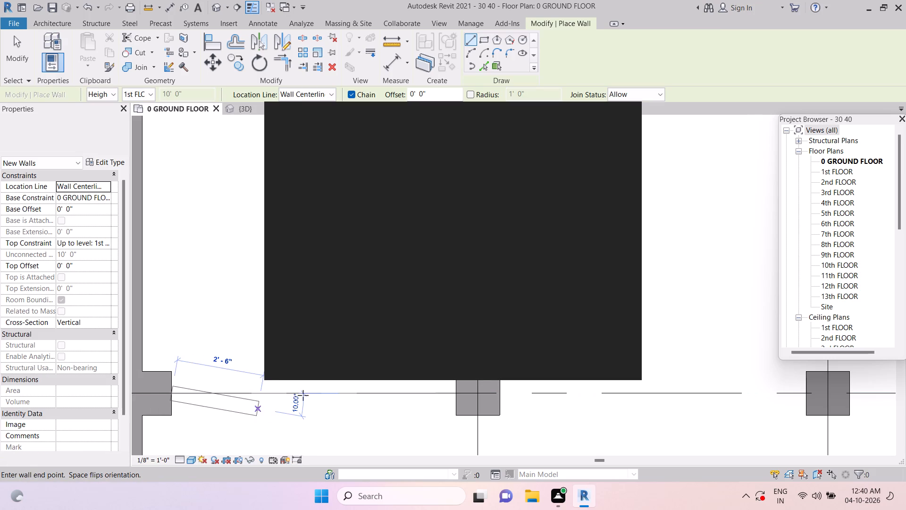
left_click_drag(303, 395, 443, 387)
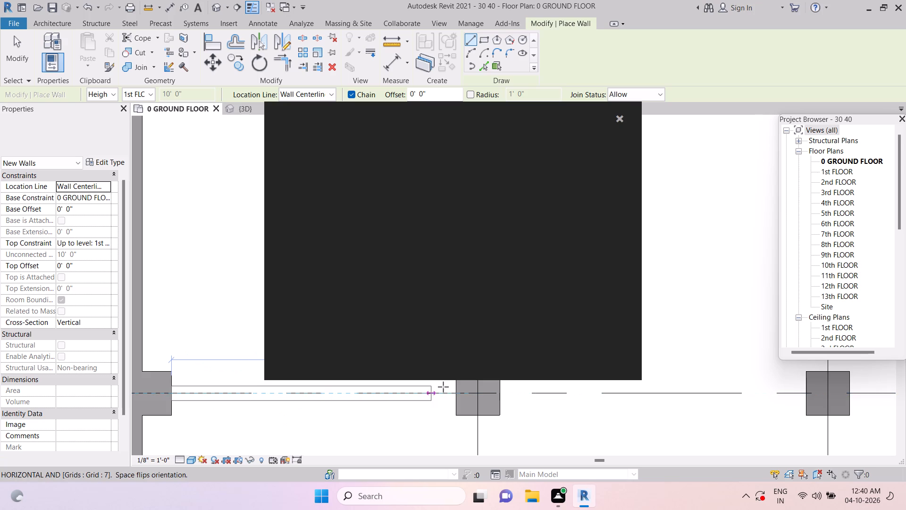
left_click_drag(443, 387, 453, 386)
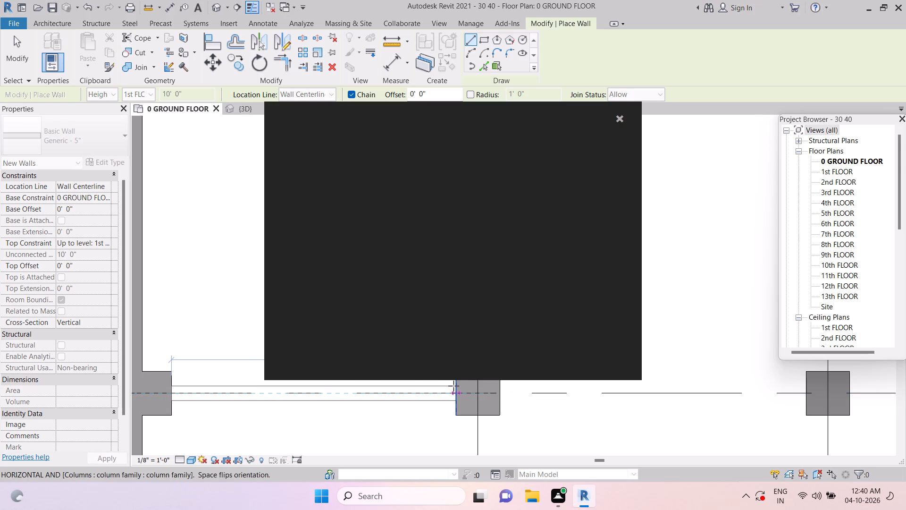
left_click_drag(453, 386, 452, 386)
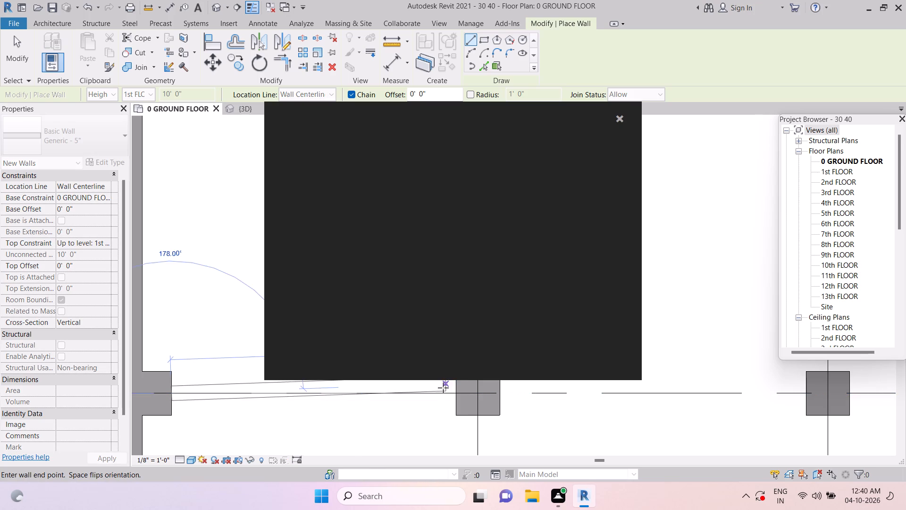
left_click_drag(448, 391, 453, 391)
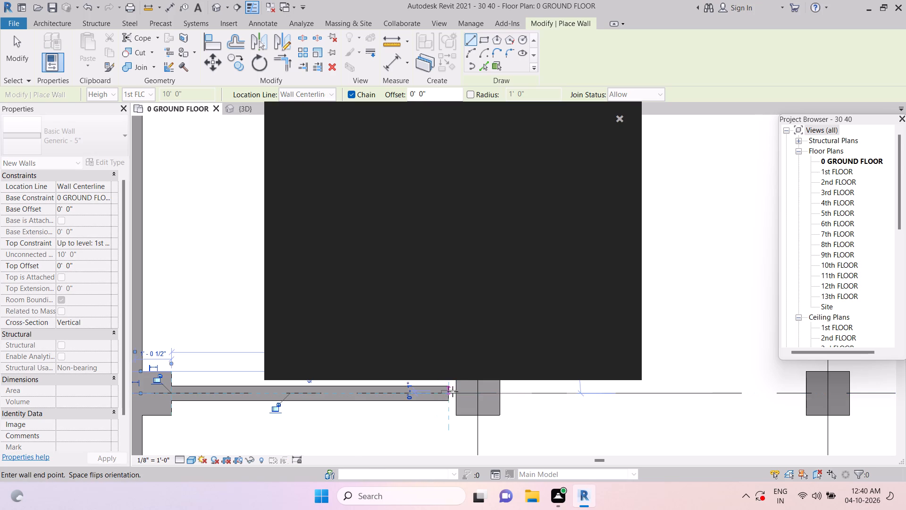
left_click_drag(453, 391, 460, 393)
left_click(459, 392)
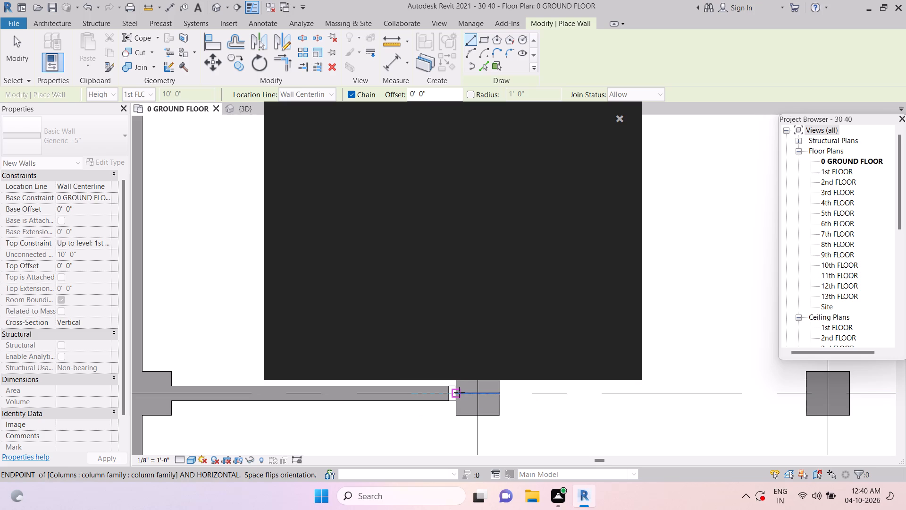
key("Escape")
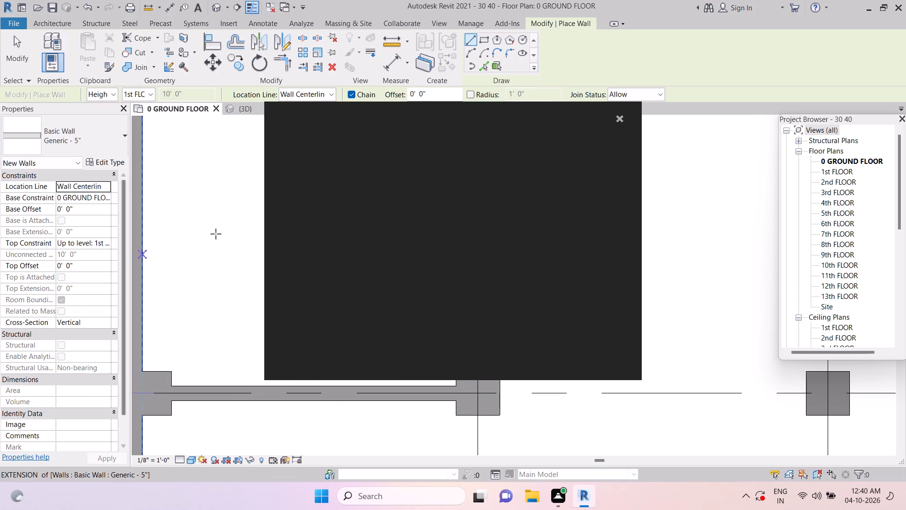
Dismiss the Autodesk genuine notification card covering the floor plan.
left_click(619, 117)
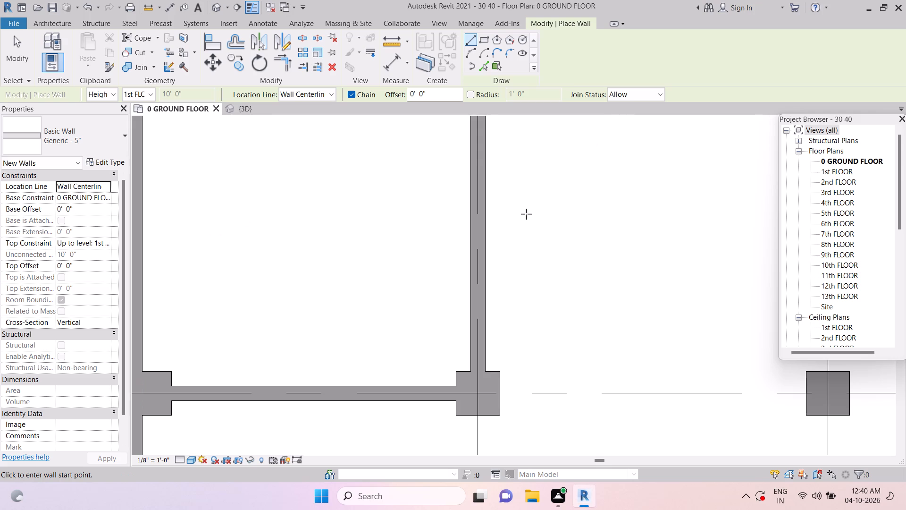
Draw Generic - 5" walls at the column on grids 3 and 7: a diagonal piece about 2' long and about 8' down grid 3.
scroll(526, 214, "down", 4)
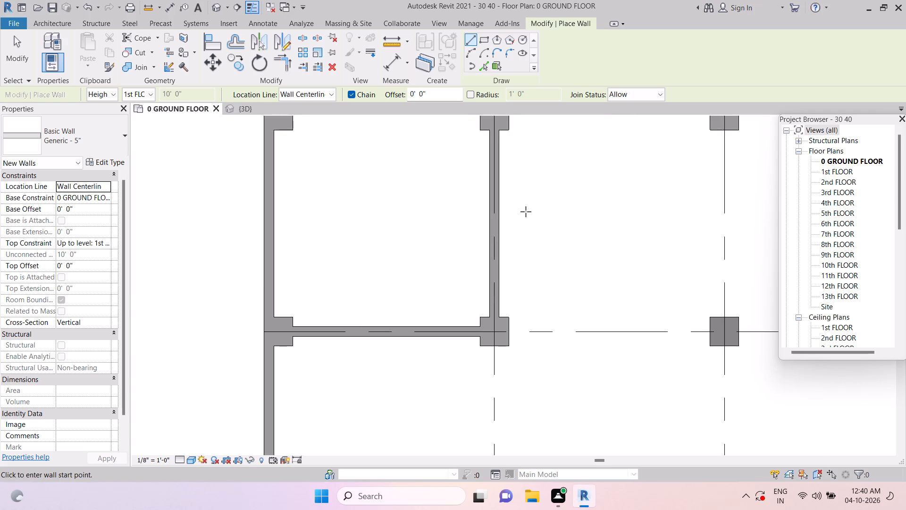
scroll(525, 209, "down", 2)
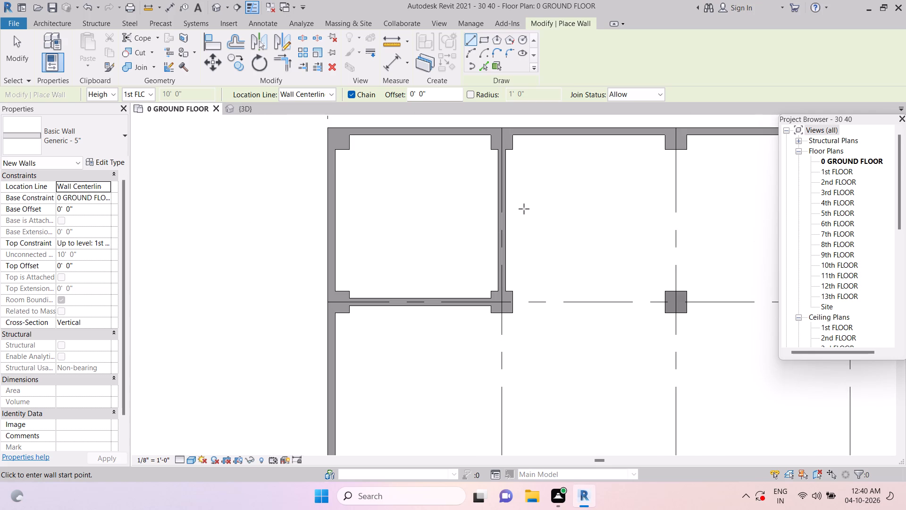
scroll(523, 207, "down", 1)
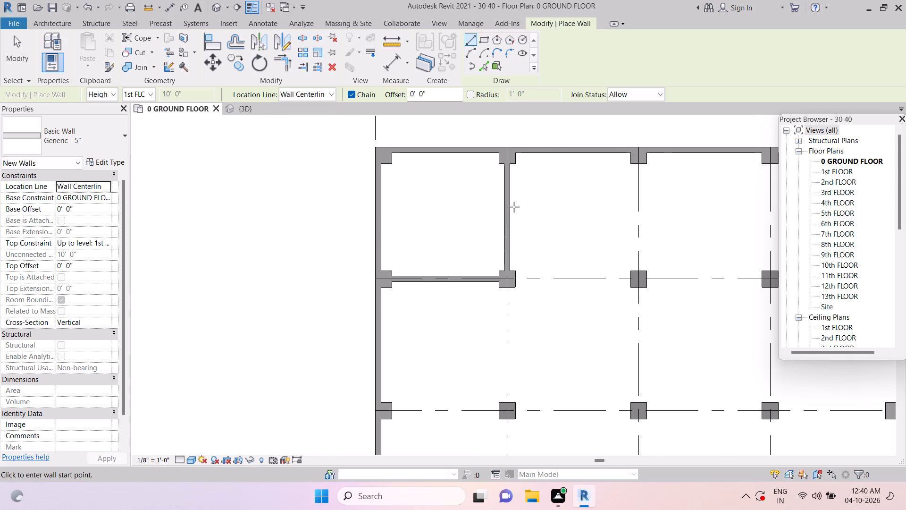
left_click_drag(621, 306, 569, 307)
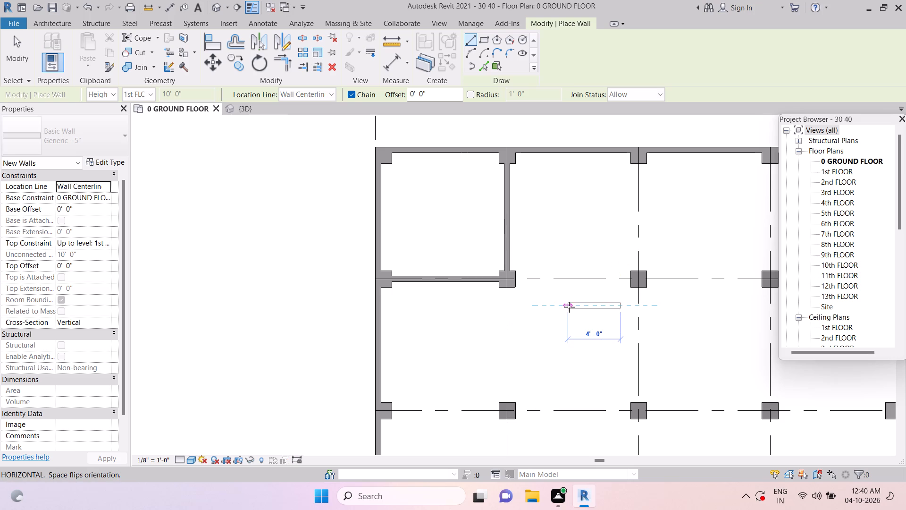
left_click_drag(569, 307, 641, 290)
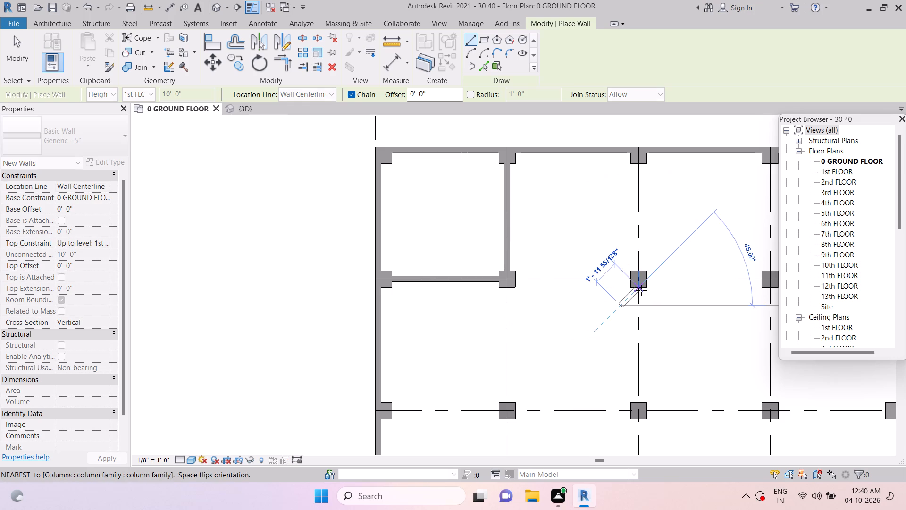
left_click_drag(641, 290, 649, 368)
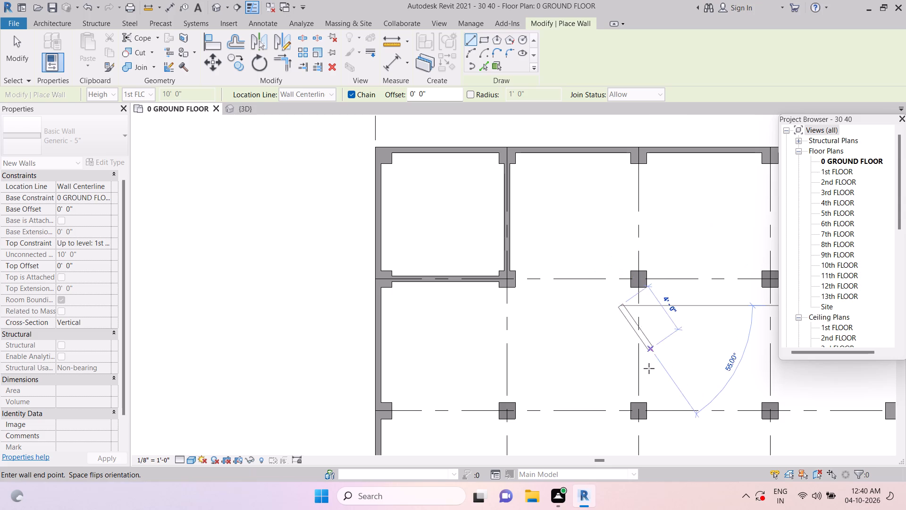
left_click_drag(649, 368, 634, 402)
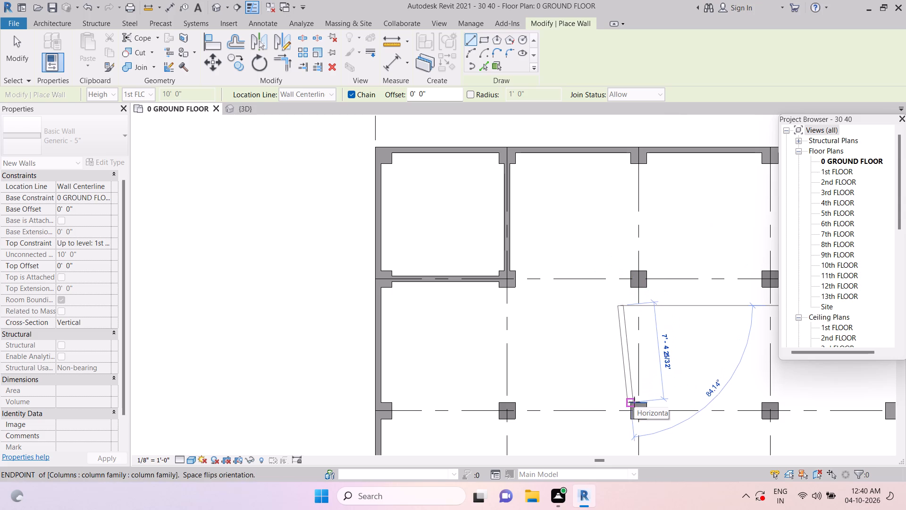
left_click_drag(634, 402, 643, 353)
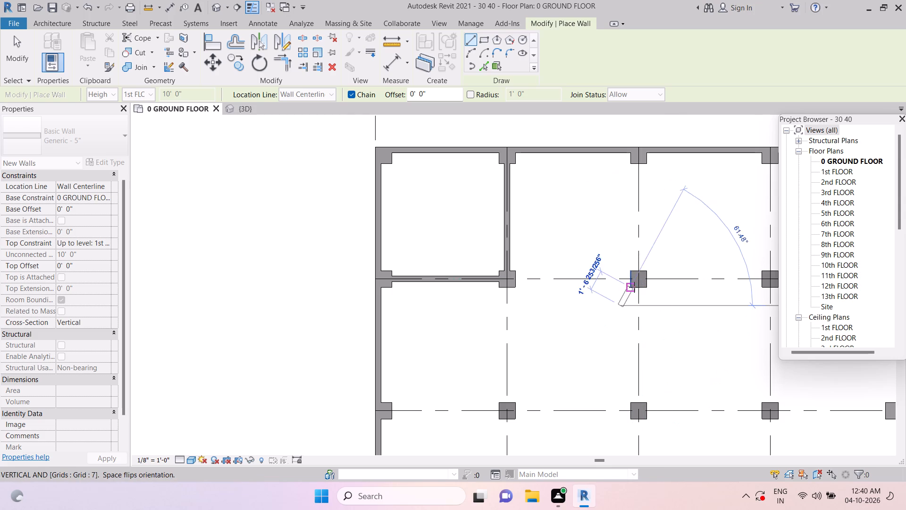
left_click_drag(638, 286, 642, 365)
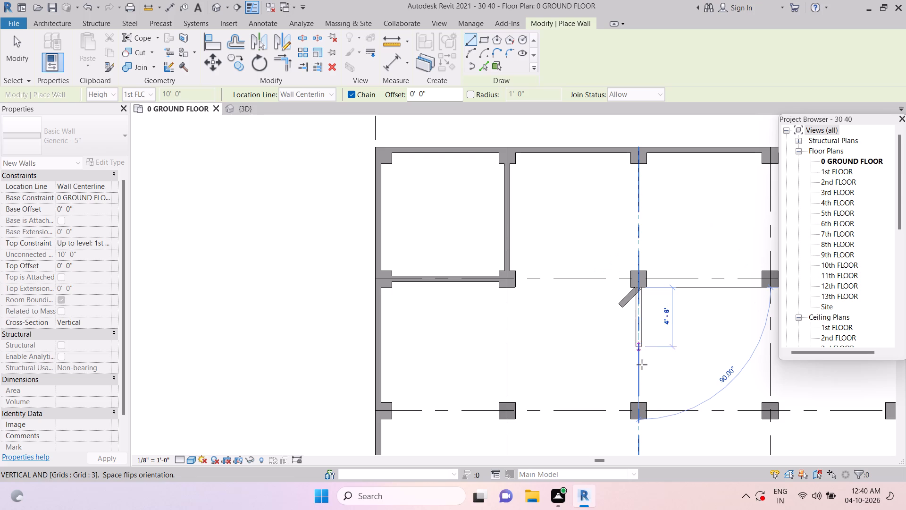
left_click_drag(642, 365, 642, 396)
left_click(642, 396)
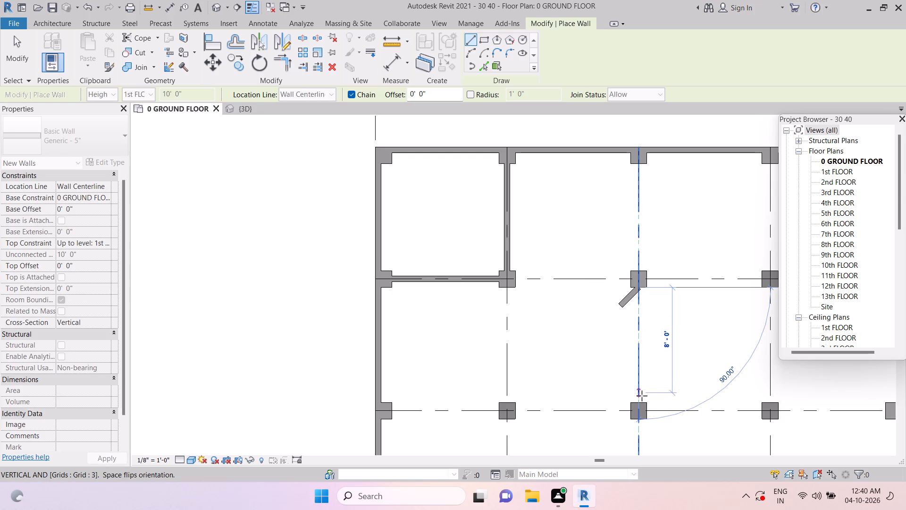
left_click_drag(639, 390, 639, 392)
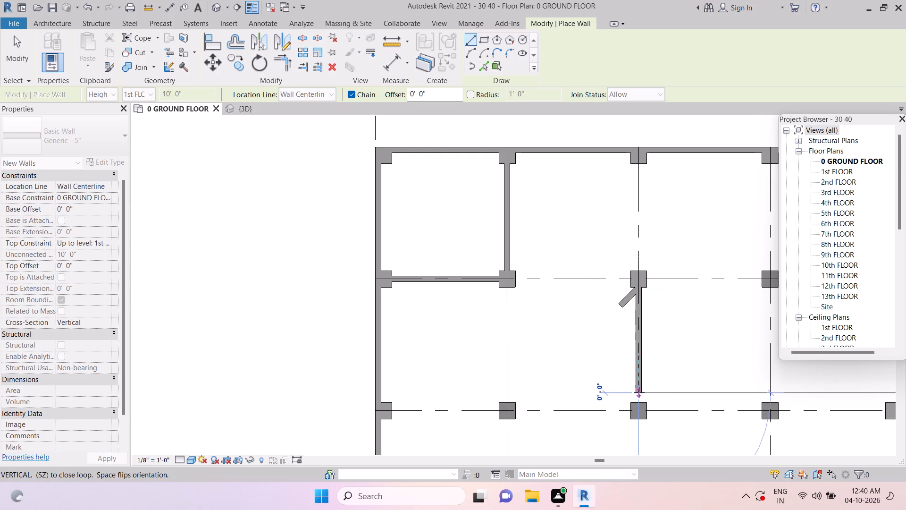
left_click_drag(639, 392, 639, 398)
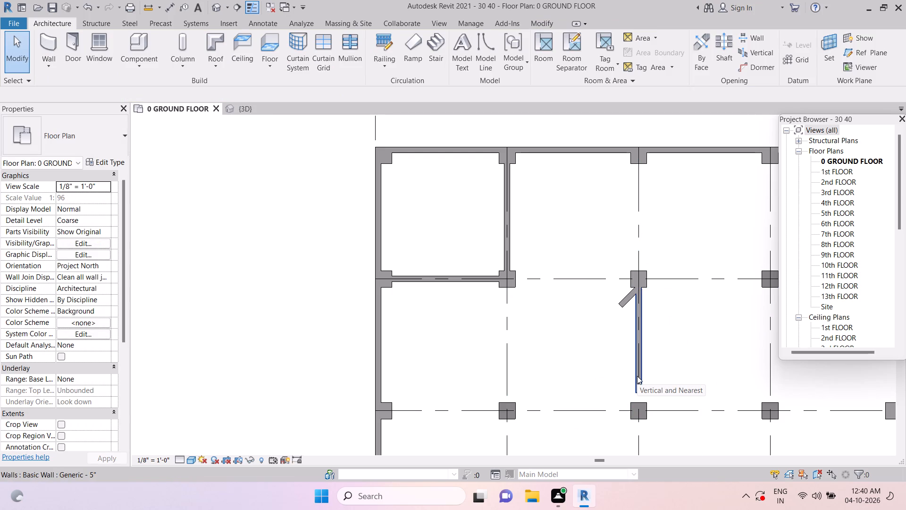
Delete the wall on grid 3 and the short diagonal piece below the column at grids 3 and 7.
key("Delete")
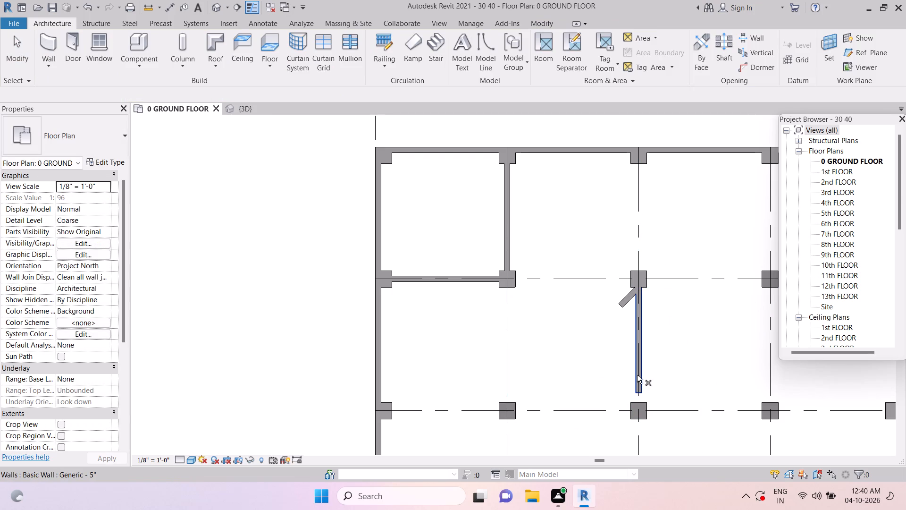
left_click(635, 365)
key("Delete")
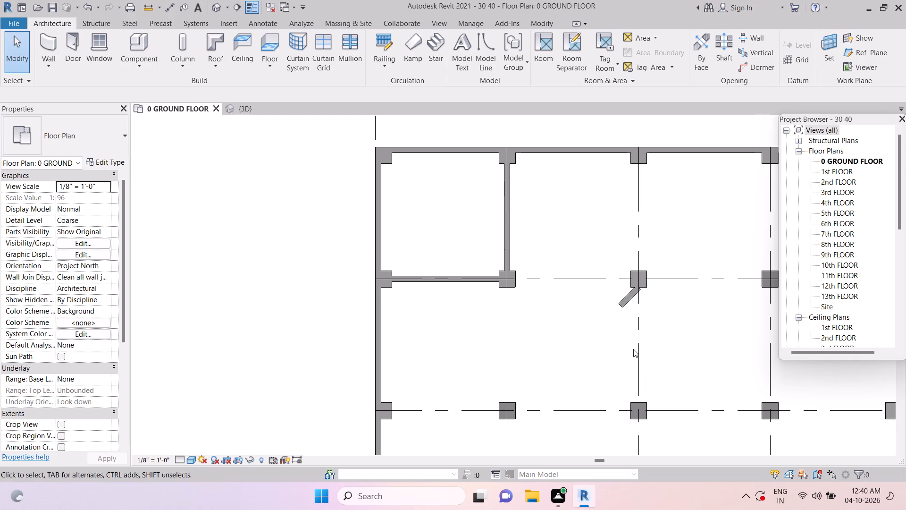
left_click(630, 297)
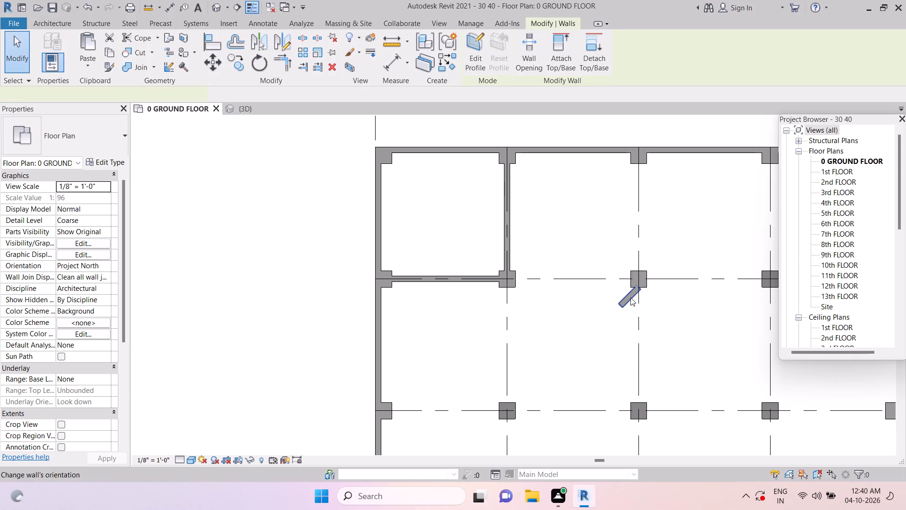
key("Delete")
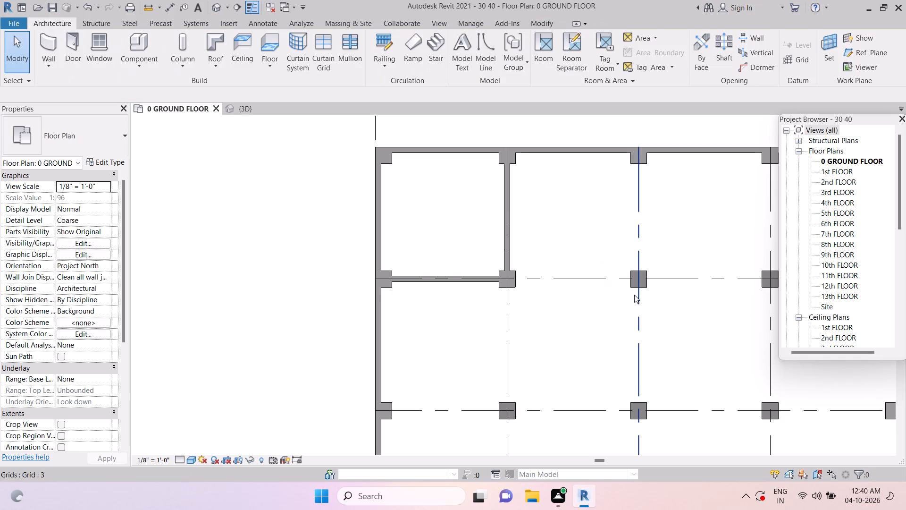
Move the column at grids 3 and 7 down along grid 3, about 17' from the upper exterior wall.
left_click_drag(640, 288, 638, 350)
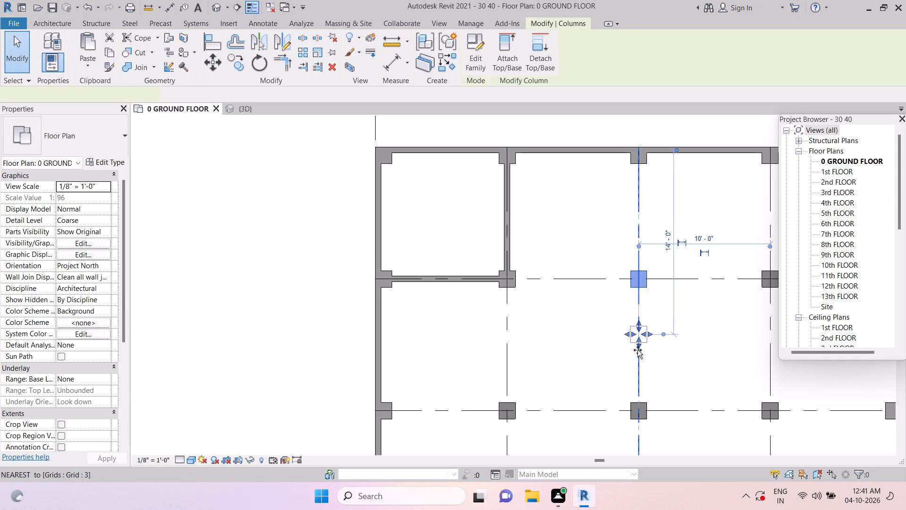
left_click_drag(638, 350, 635, 390)
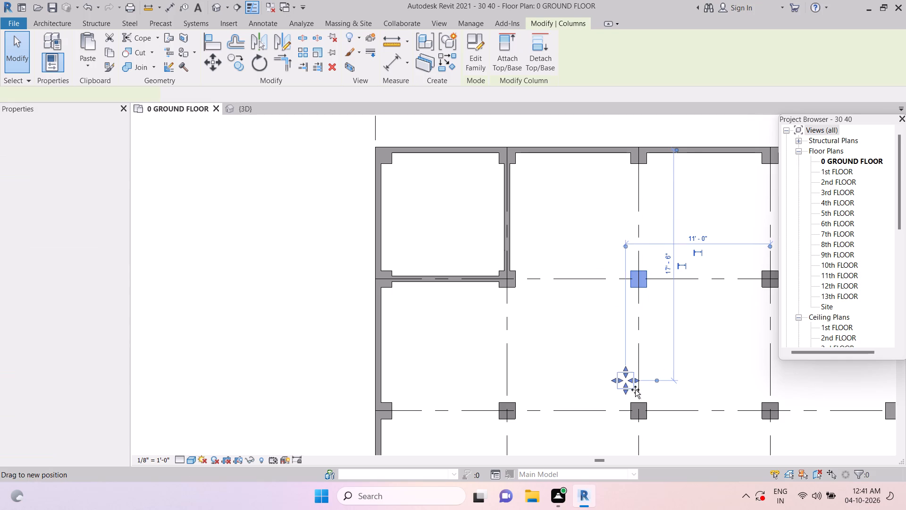
left_click_drag(635, 390, 642, 381)
left_click_drag(646, 369, 649, 354)
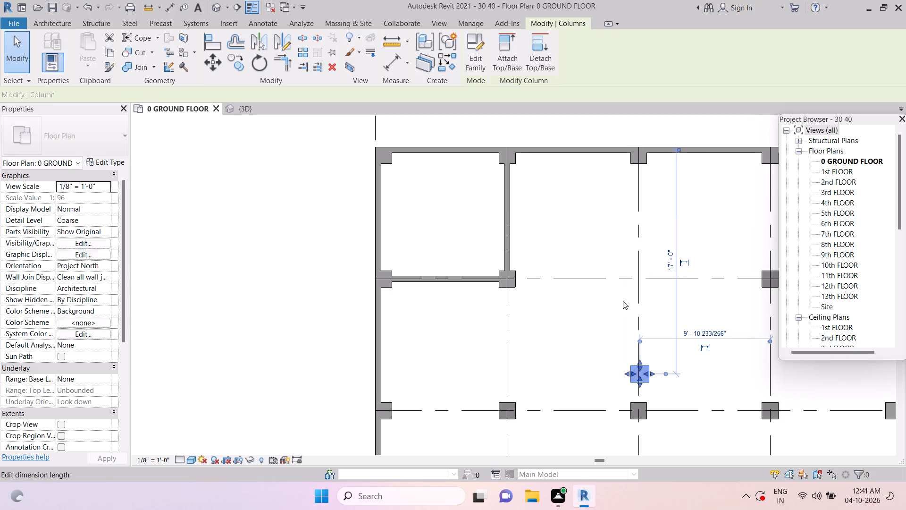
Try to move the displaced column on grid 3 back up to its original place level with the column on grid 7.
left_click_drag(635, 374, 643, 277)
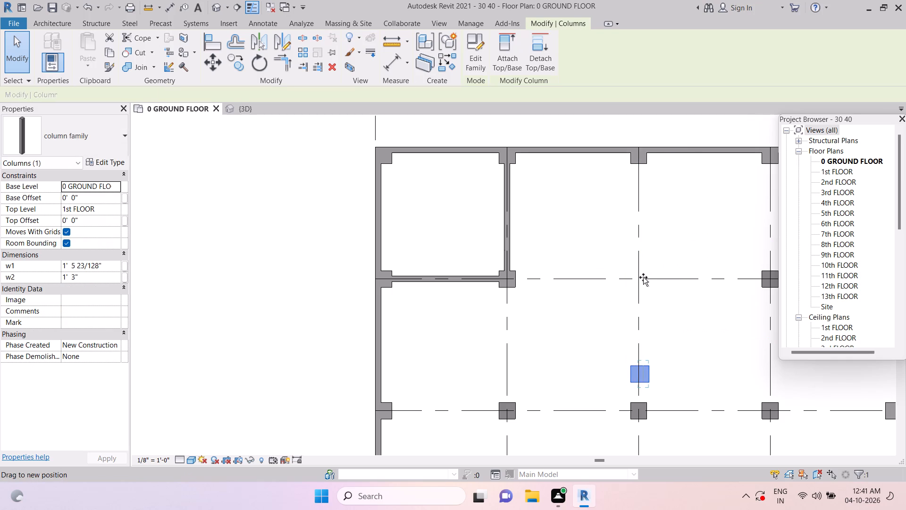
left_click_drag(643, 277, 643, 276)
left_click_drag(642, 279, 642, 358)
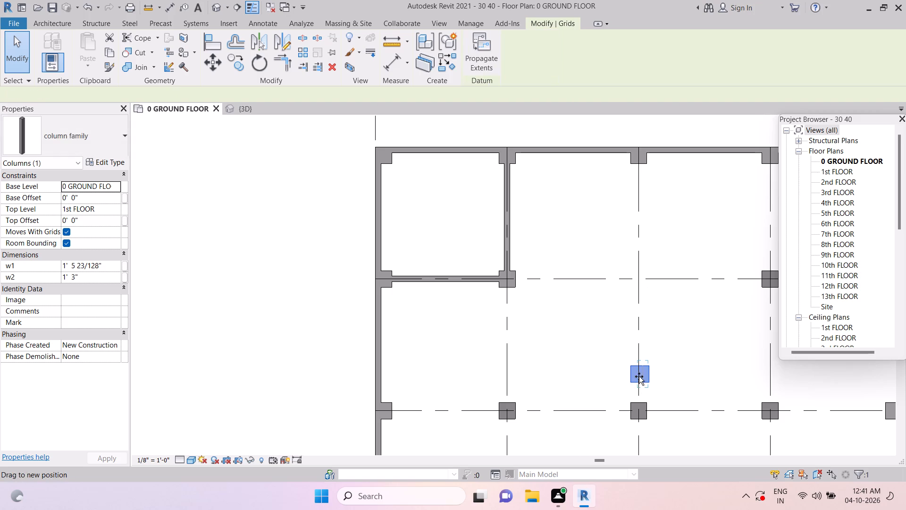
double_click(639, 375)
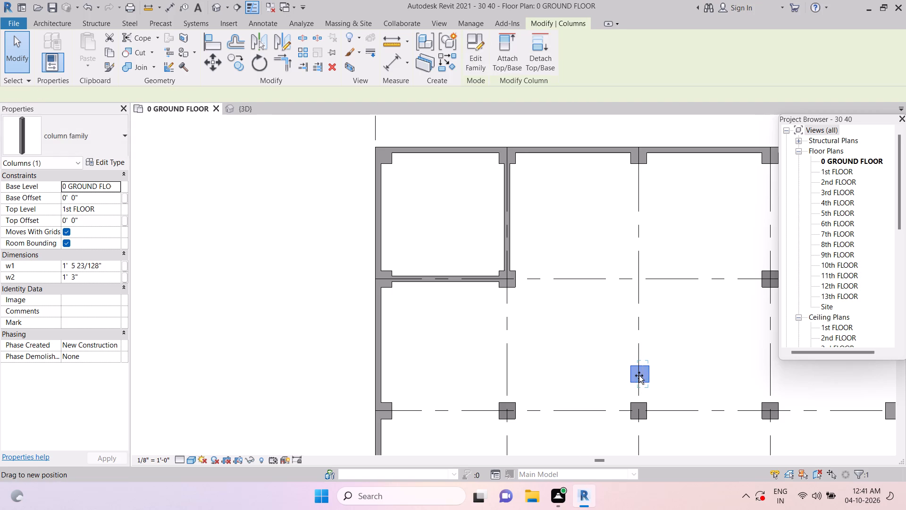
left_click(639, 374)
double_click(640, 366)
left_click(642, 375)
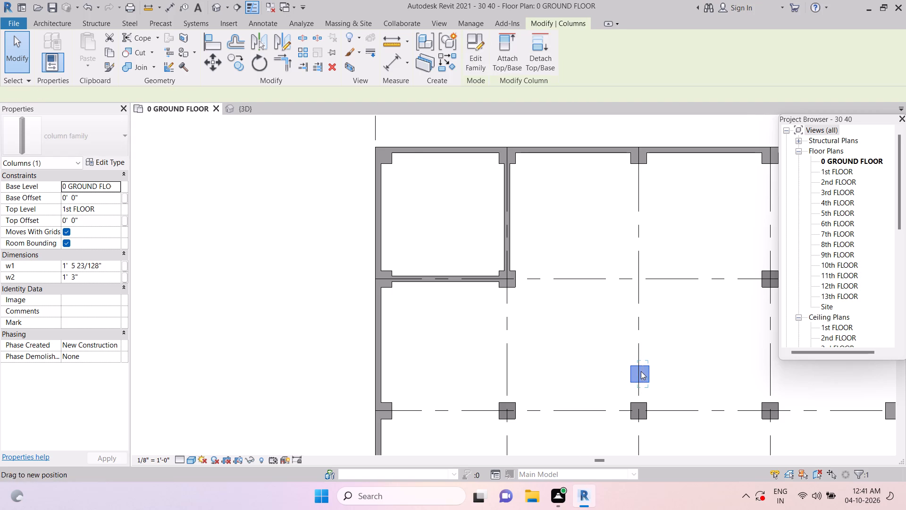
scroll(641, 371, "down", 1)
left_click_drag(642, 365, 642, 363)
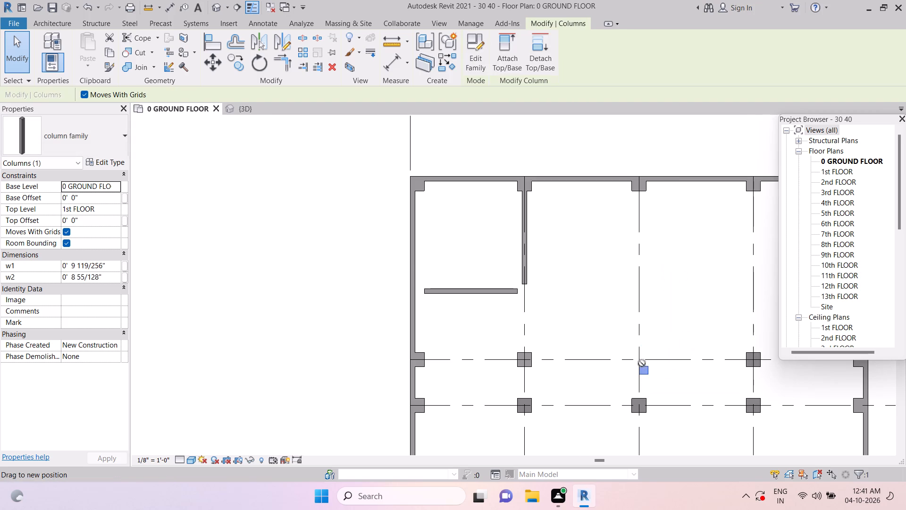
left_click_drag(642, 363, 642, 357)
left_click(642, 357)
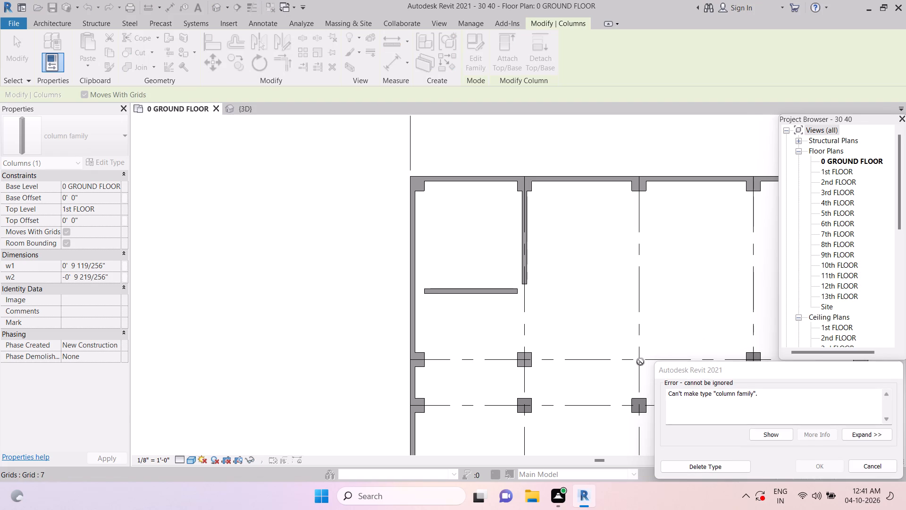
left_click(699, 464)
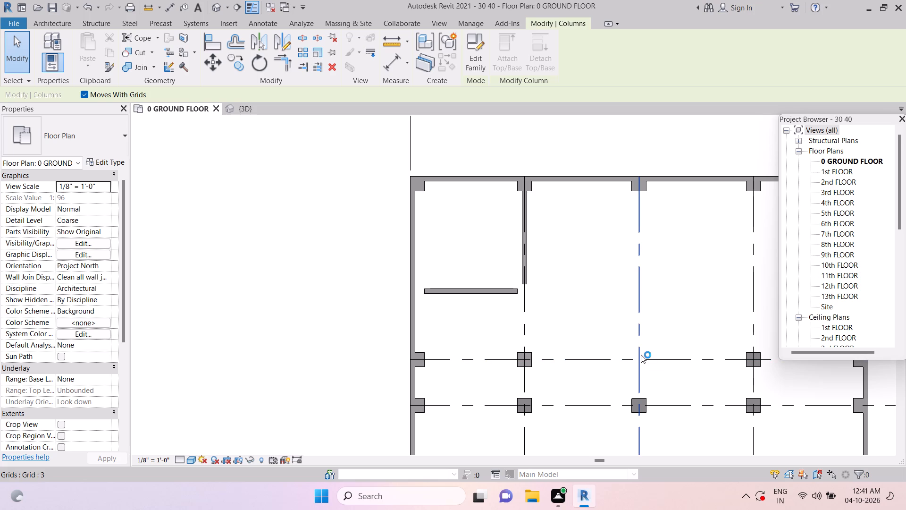
Undo the deletion of the column family type and the most recent resizing of the column on grid 3.
key("ctrl+z")
key("z")
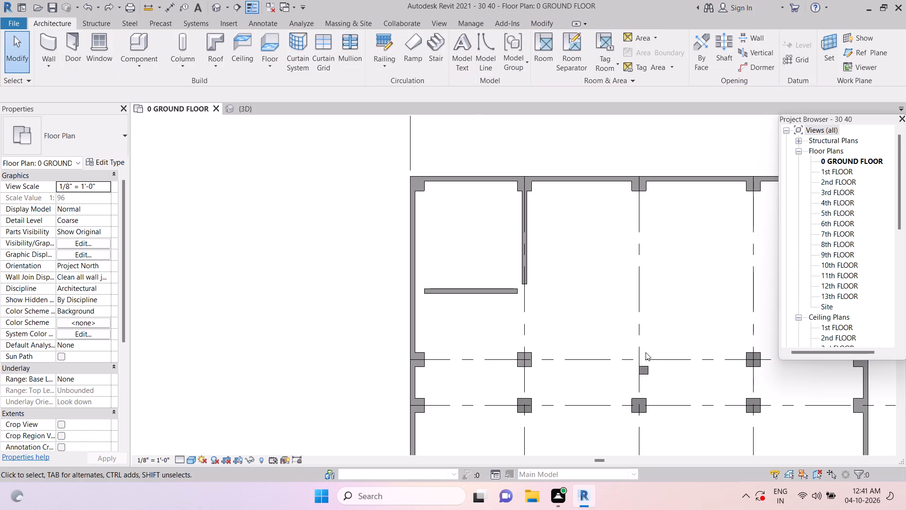
key("ctrl+z")
key("z")
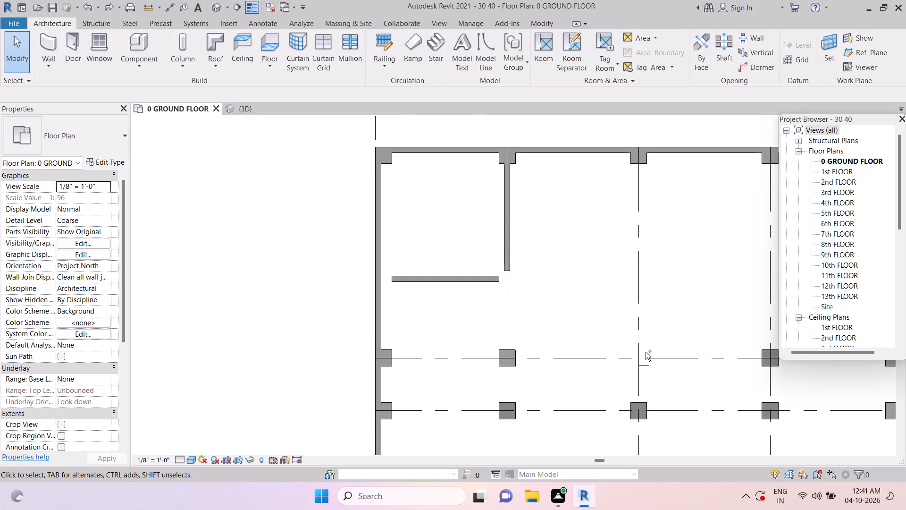
key("z")
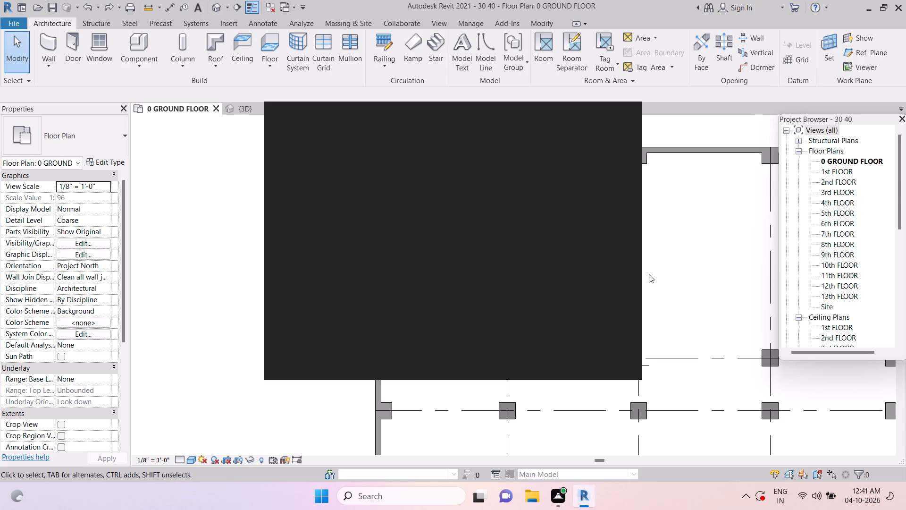
key("ctrl+z")
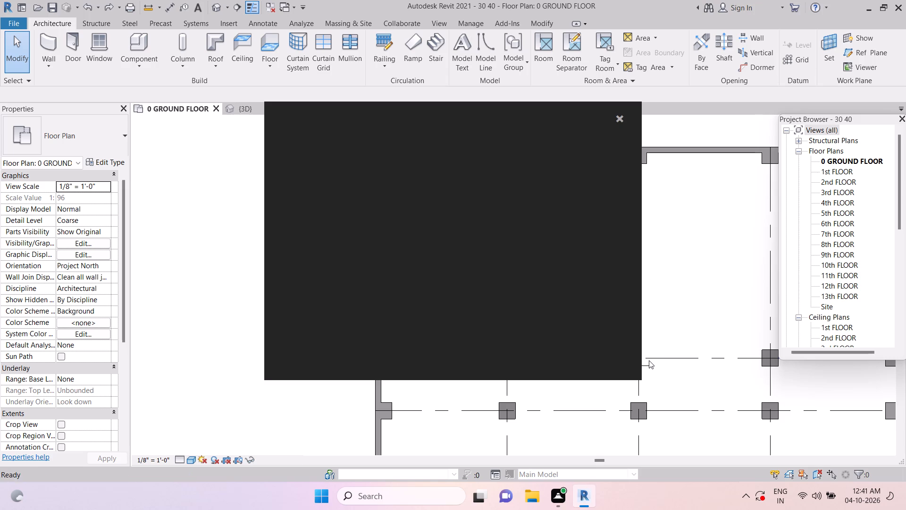
key("z")
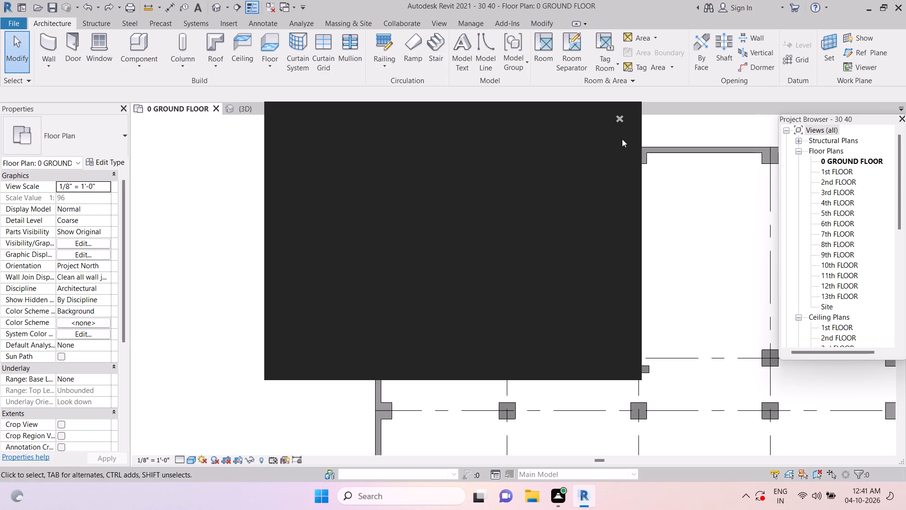
Dismiss the Autodesk genuine notification card covering the floor plan.
left_click(619, 115)
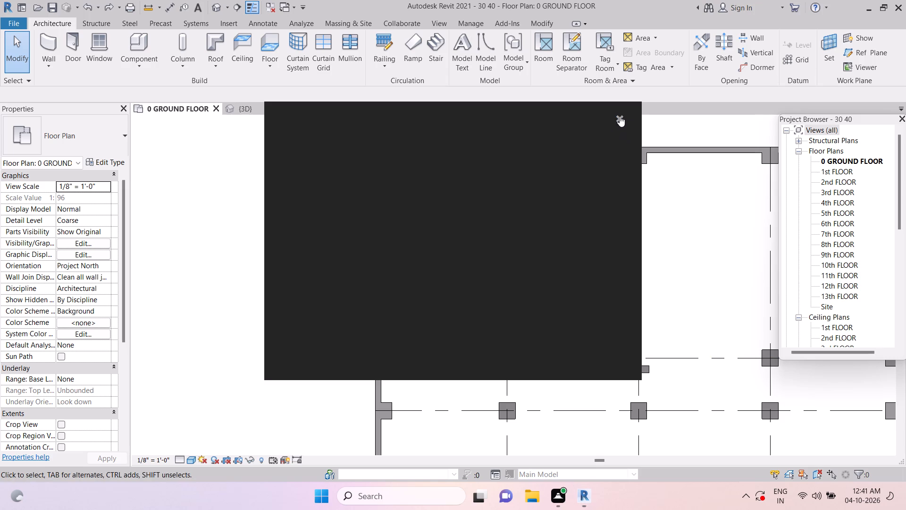
left_click(622, 118)
Undo the remaining column resizing, the shift of grid 7 and the column move, back to the column at grids 3 and 7.
key("ctrl+z")
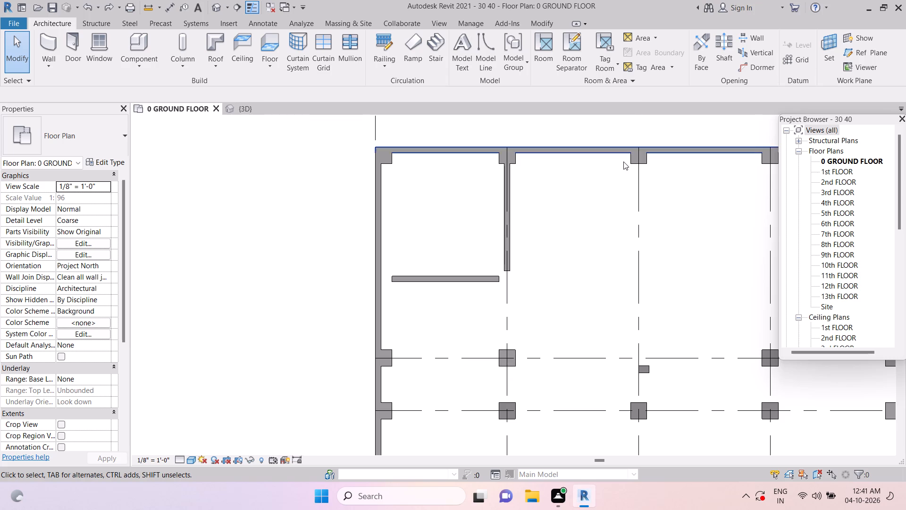
key("z")
key("z")
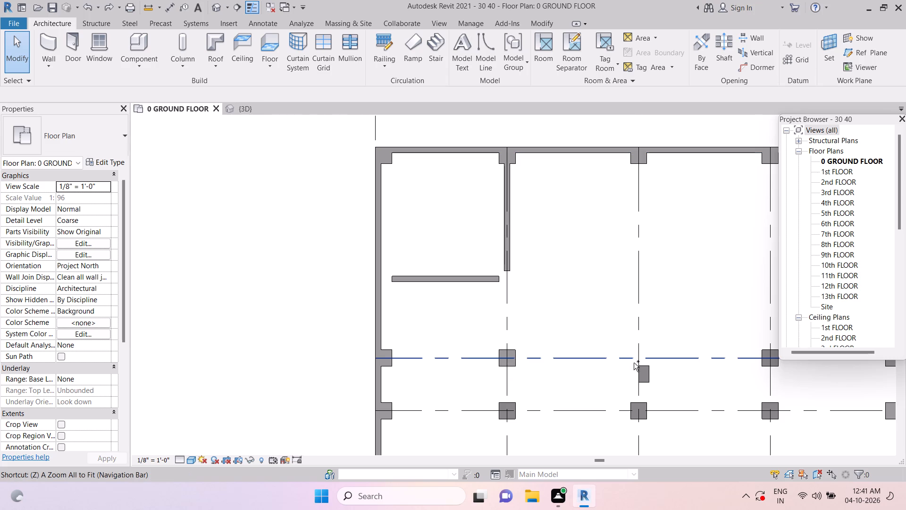
key("z")
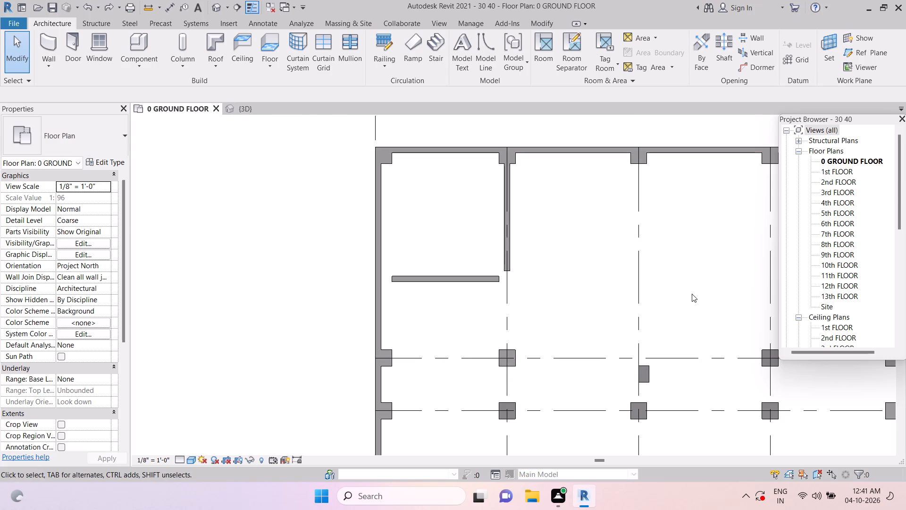
key("z")
key("ctrl+z")
key("ctrl+z")
key("ctrl+z")
key("ctrl+z")
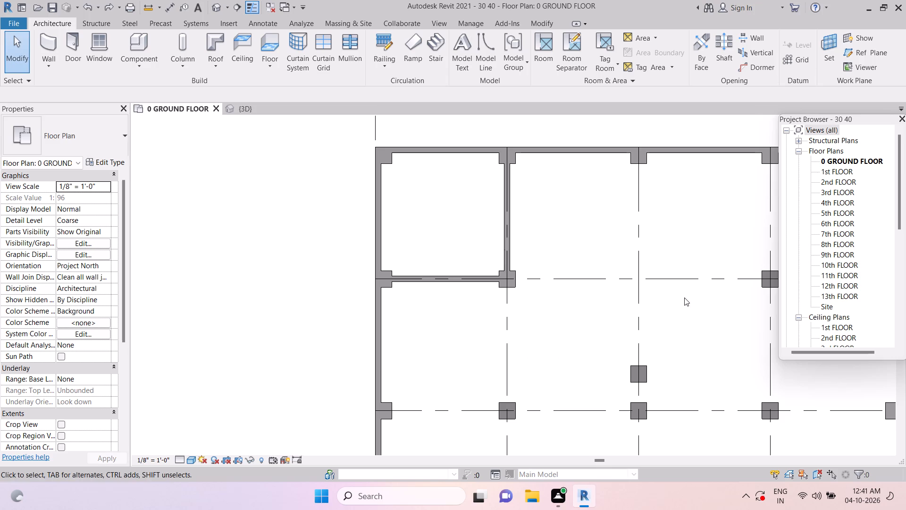
key("ctrl+z")
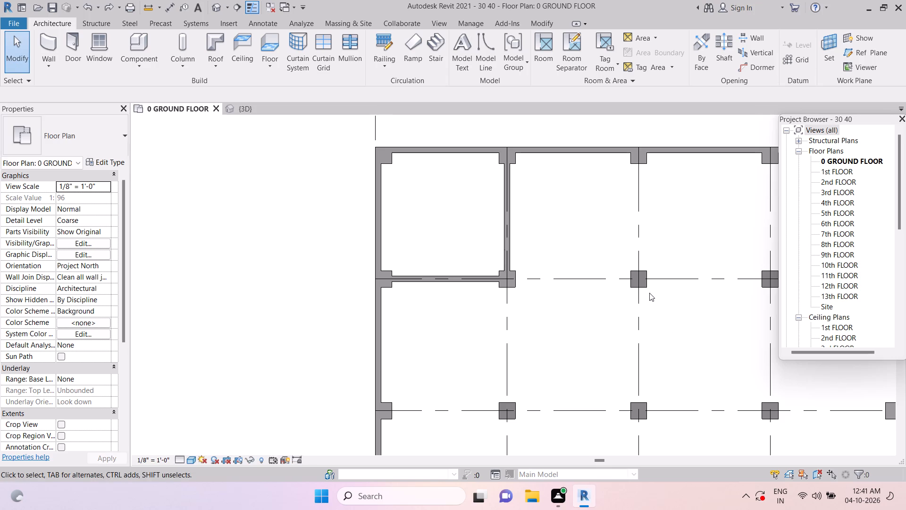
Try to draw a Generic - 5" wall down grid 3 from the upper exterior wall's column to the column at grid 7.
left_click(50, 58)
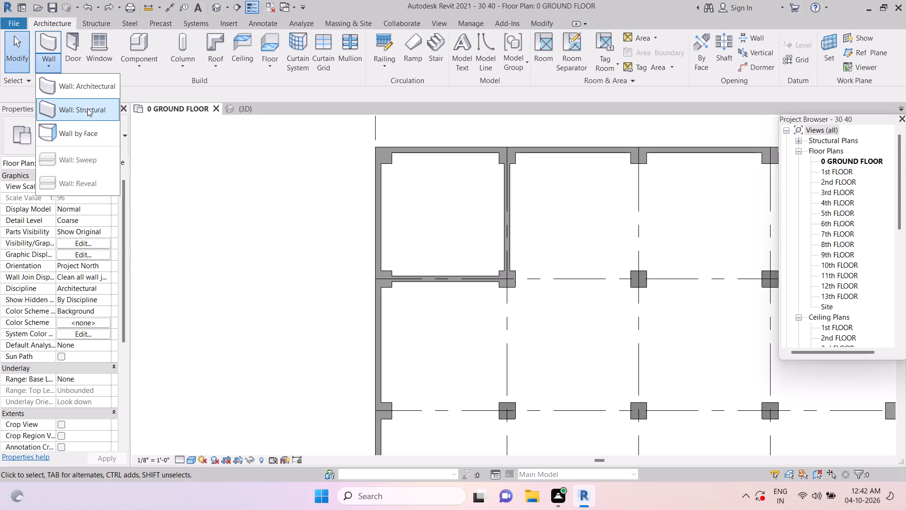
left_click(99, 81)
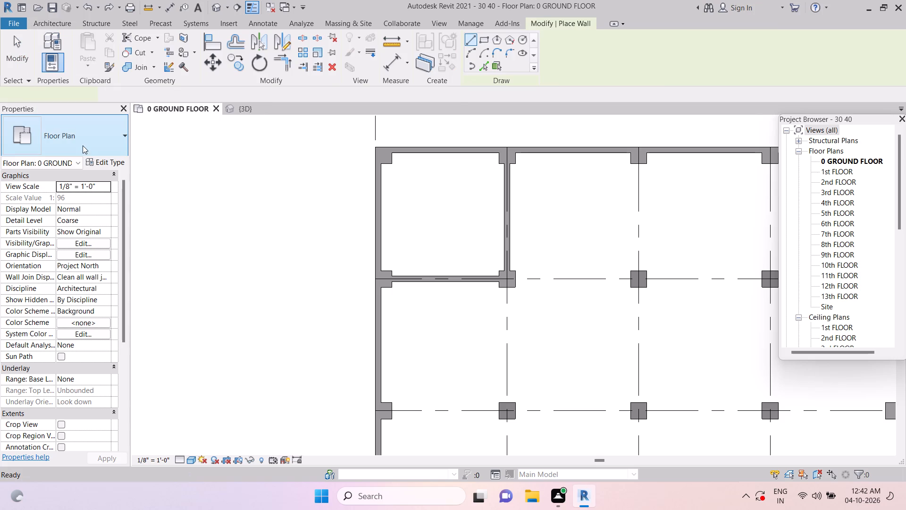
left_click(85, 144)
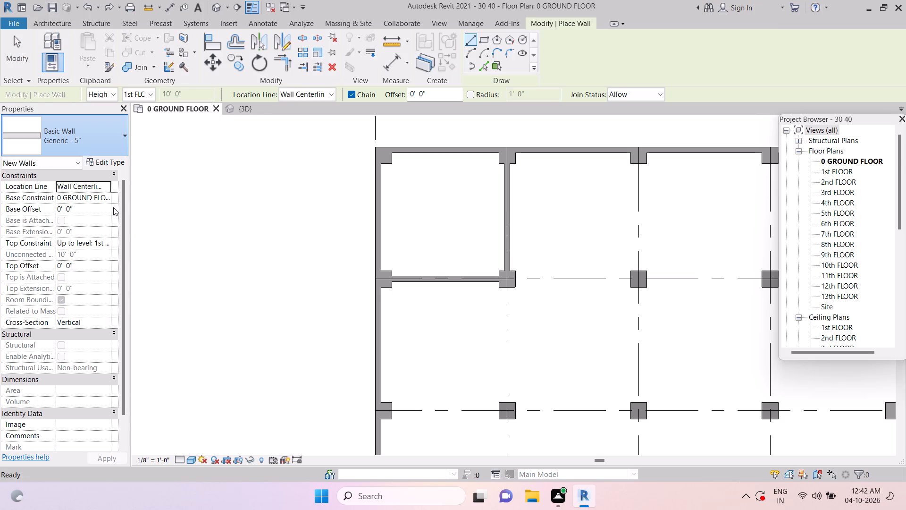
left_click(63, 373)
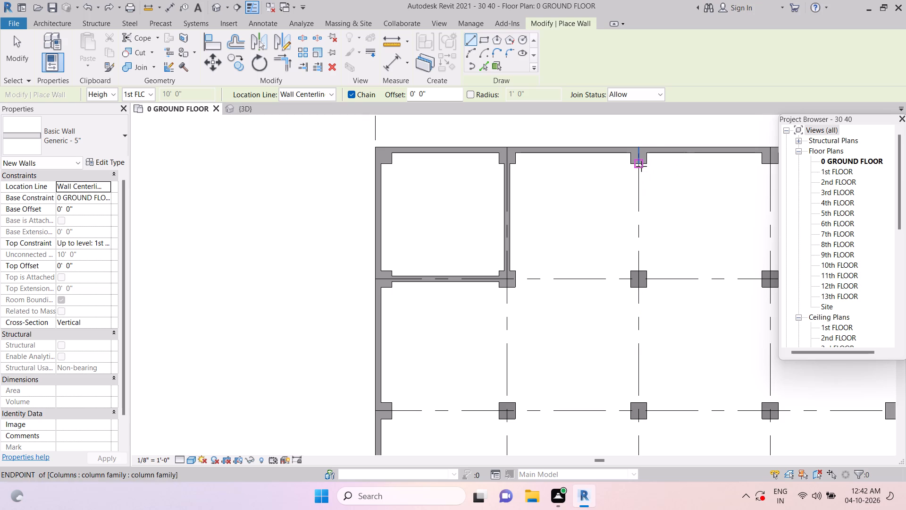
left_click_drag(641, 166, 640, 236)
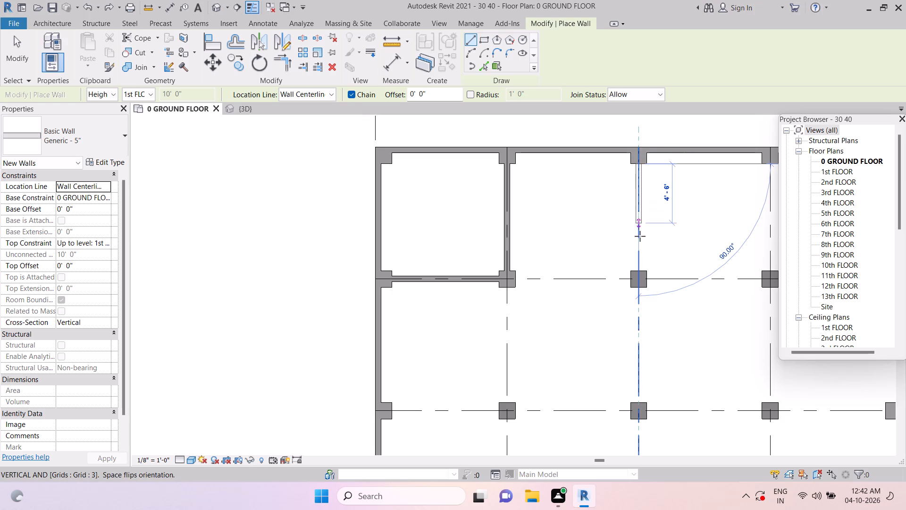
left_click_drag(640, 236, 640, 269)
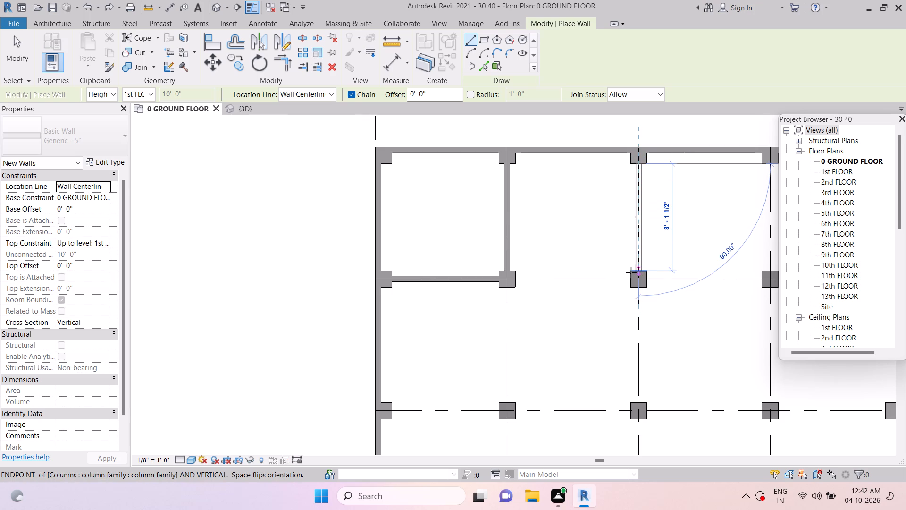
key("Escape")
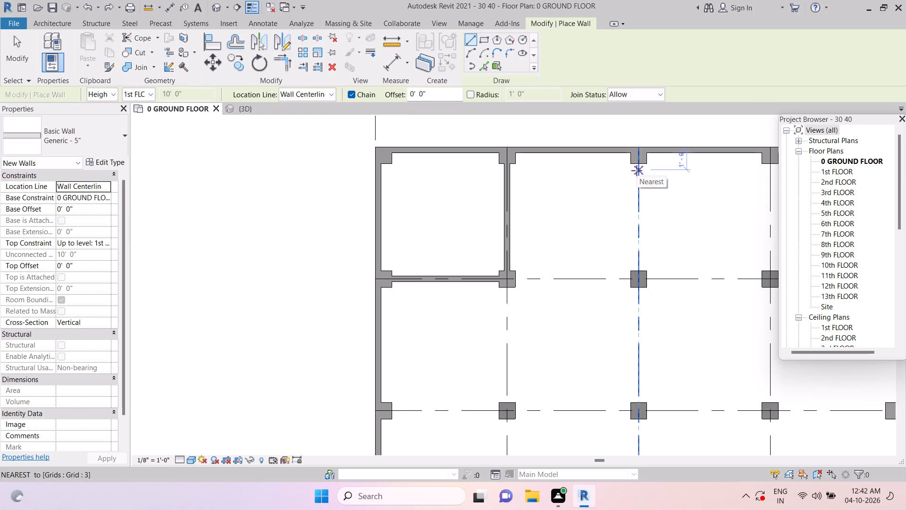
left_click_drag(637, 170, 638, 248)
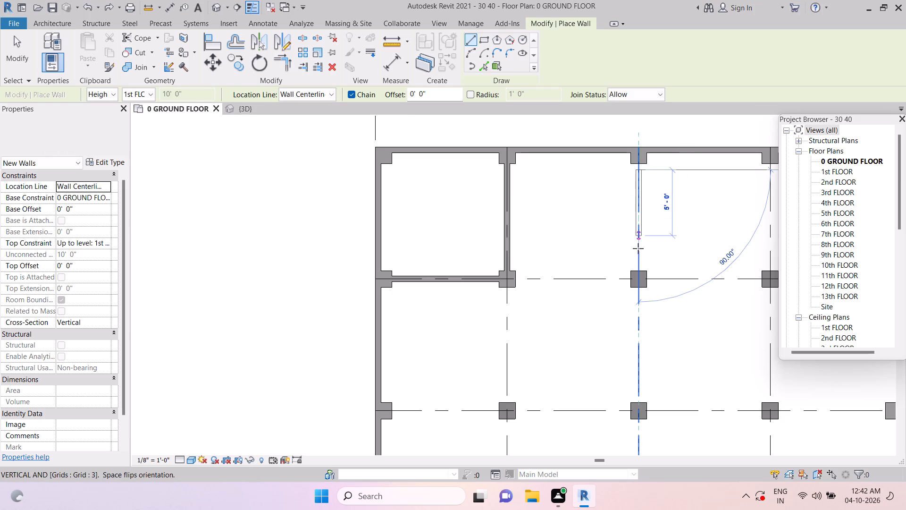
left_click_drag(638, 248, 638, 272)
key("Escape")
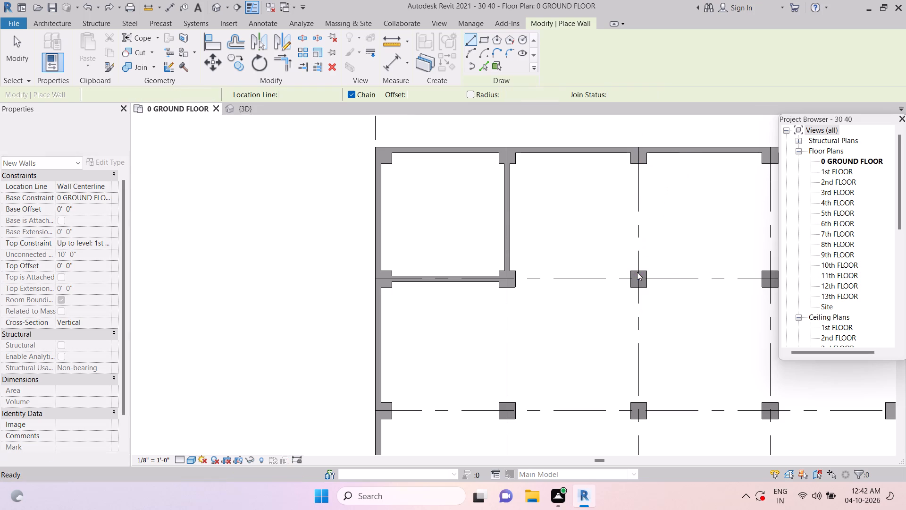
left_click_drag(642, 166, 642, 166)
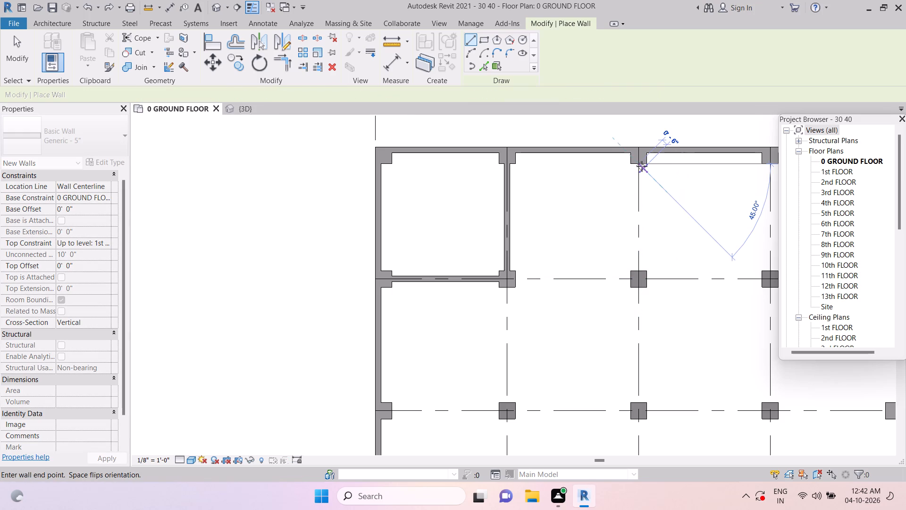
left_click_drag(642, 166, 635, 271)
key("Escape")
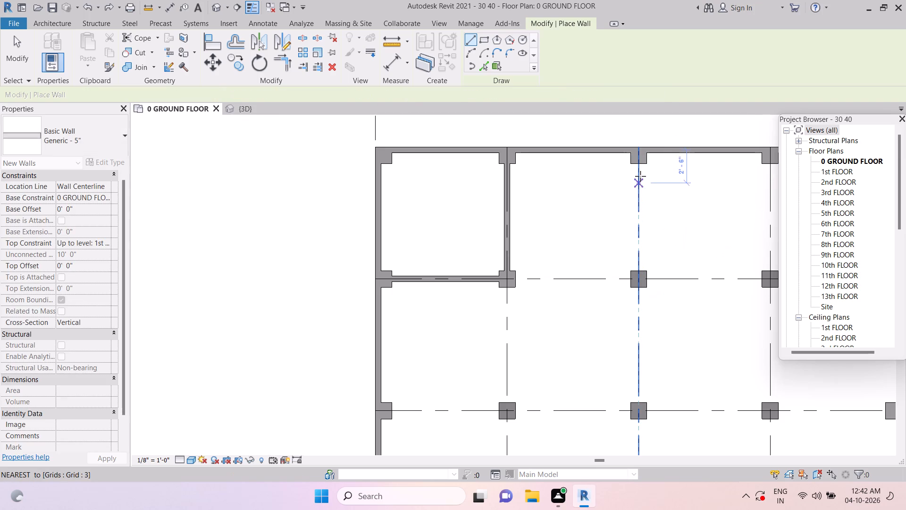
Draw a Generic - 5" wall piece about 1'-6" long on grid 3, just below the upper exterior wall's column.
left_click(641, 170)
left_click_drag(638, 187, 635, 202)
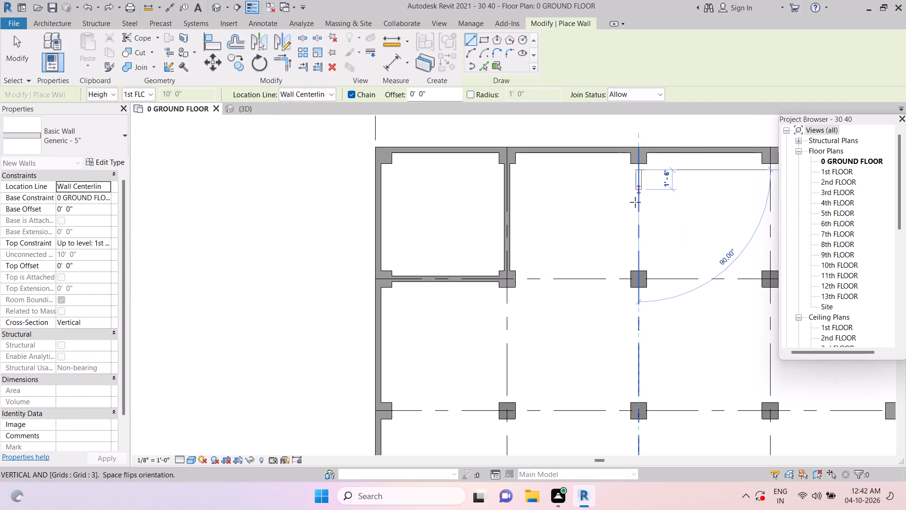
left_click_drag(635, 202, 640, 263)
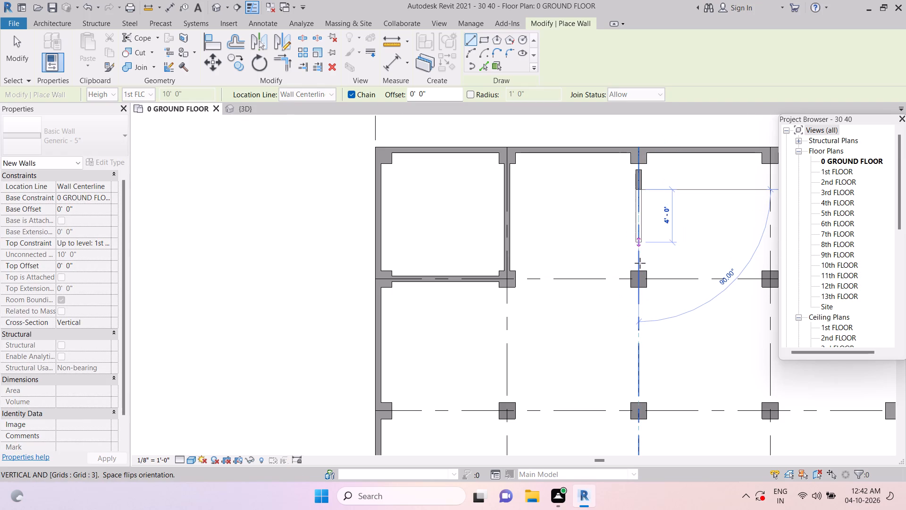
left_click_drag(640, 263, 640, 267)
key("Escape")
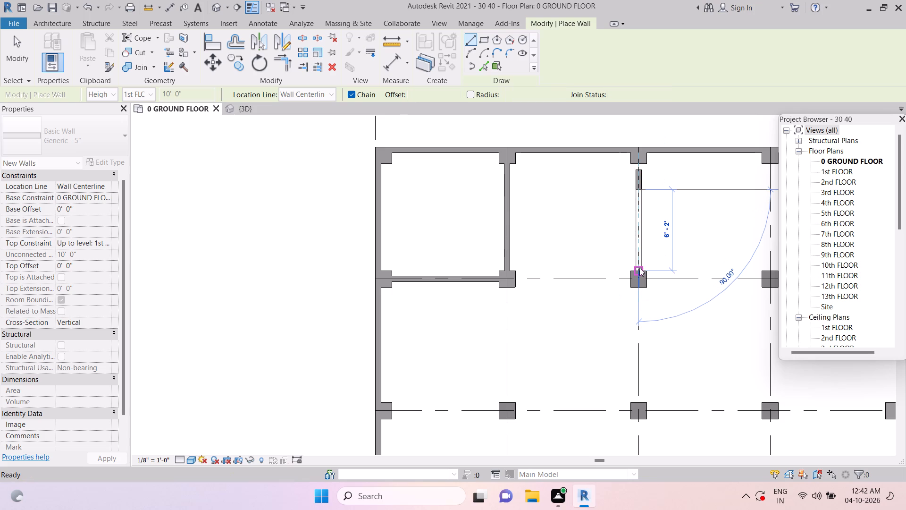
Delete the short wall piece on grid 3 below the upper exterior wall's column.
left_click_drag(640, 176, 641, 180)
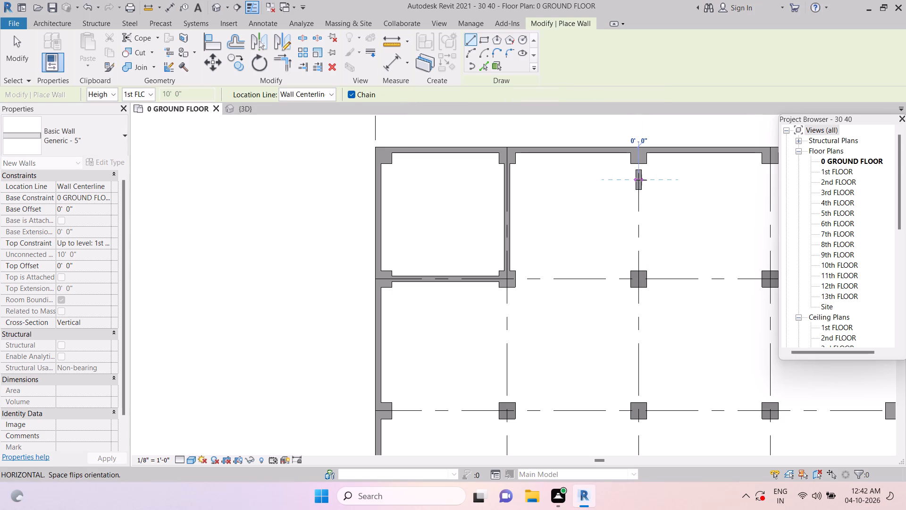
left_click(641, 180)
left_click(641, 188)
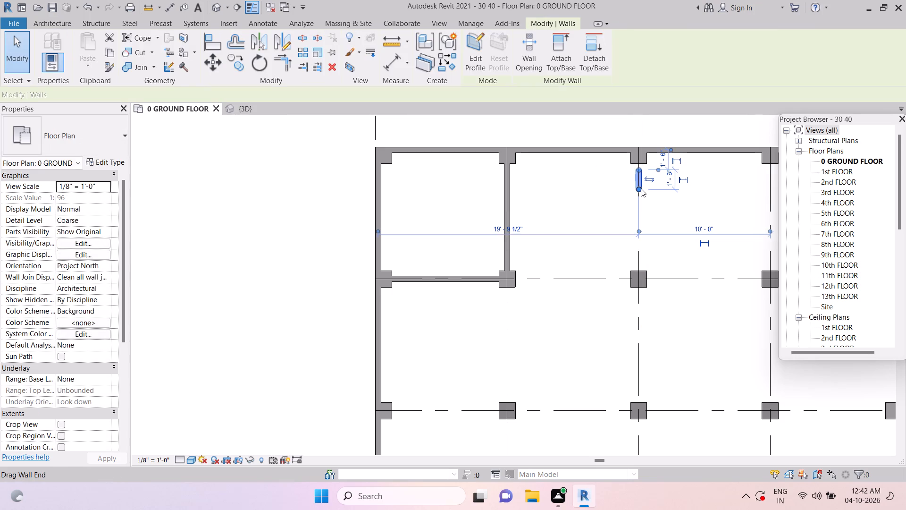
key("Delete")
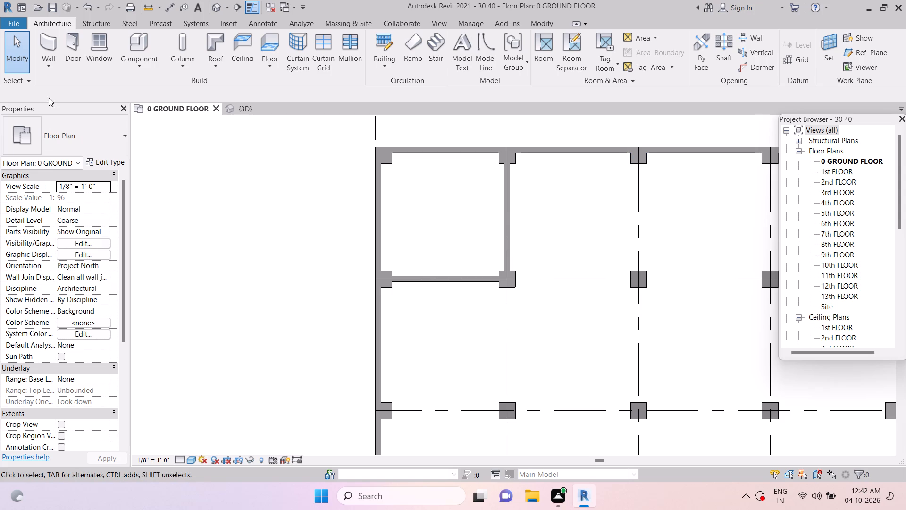
Start an architectural wall with the Generic - 5" type.
left_click(52, 41)
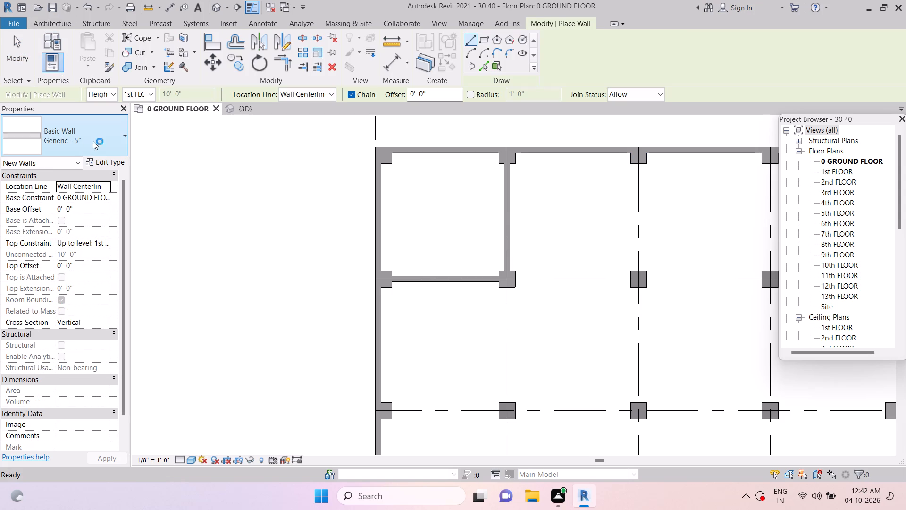
left_click(93, 141)
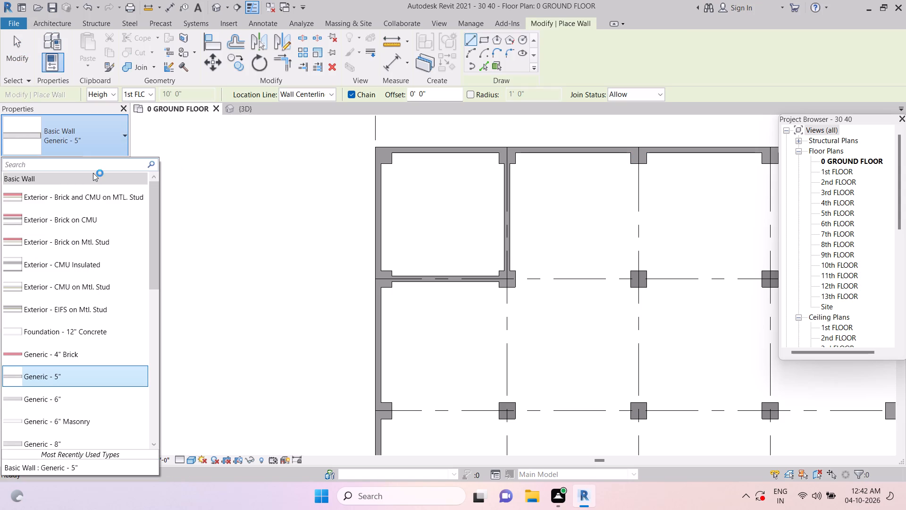
left_click(89, 370)
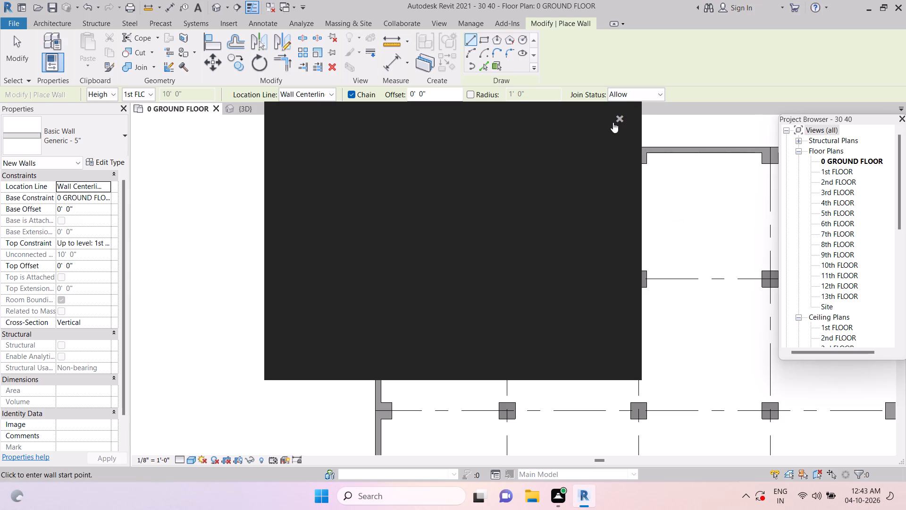
Dismiss the Autodesk genuine notification card covering the floor plan.
left_click(618, 120)
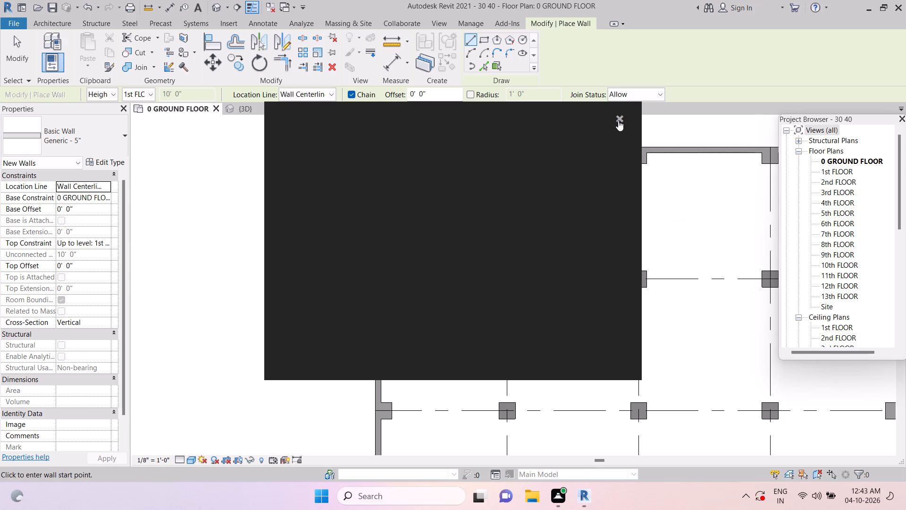
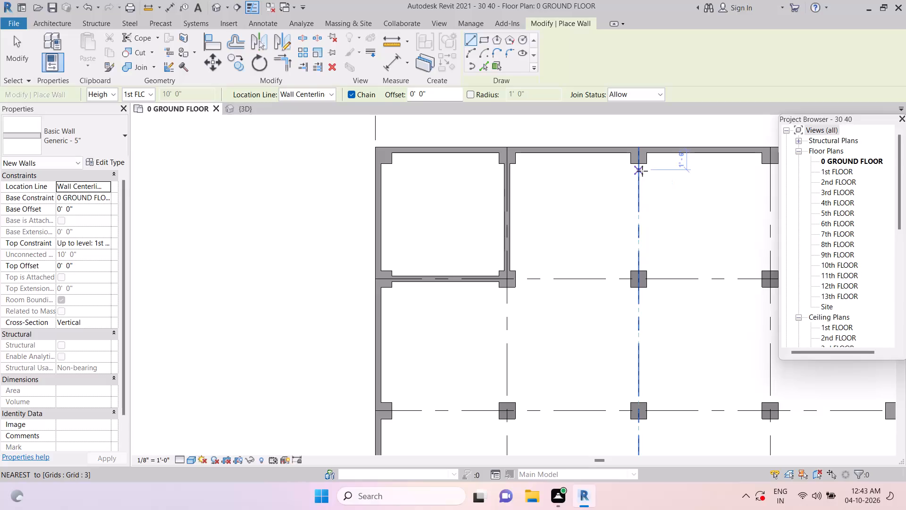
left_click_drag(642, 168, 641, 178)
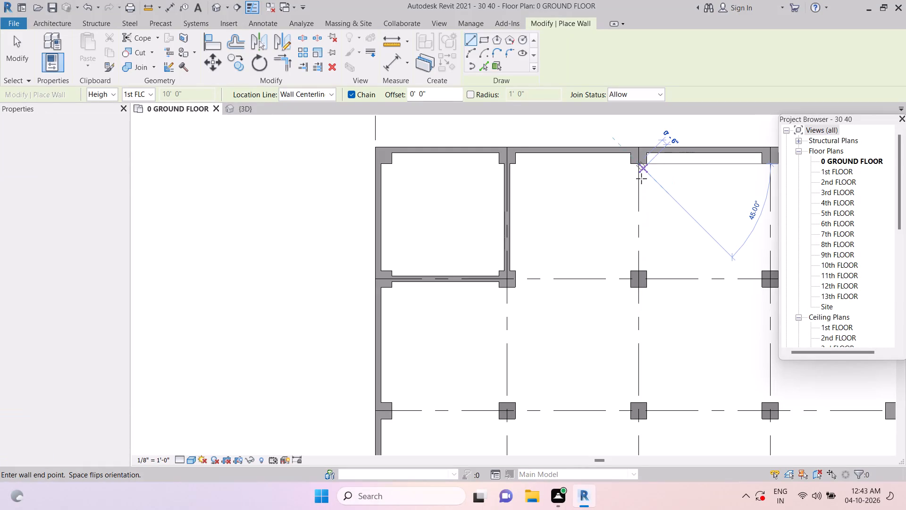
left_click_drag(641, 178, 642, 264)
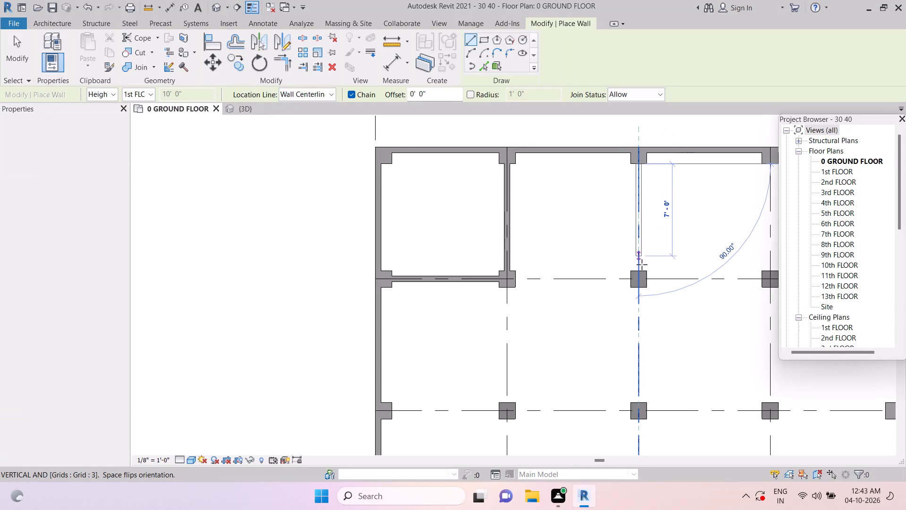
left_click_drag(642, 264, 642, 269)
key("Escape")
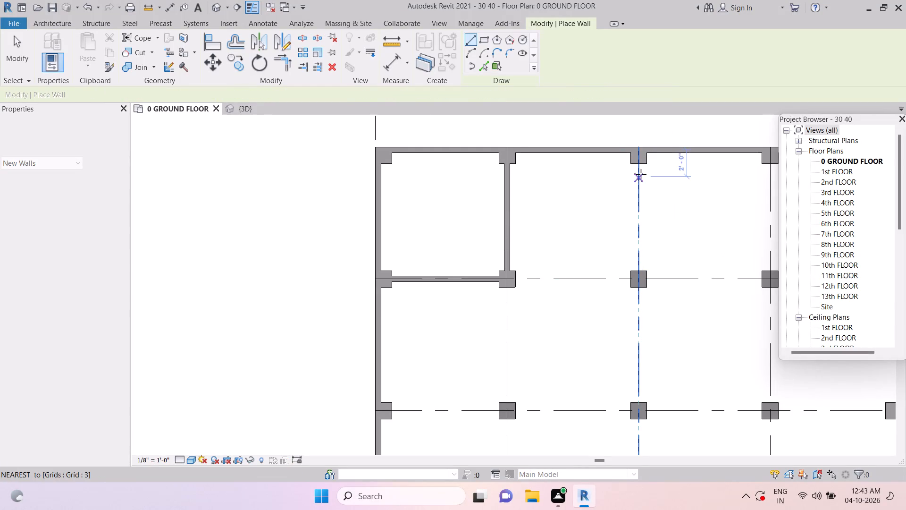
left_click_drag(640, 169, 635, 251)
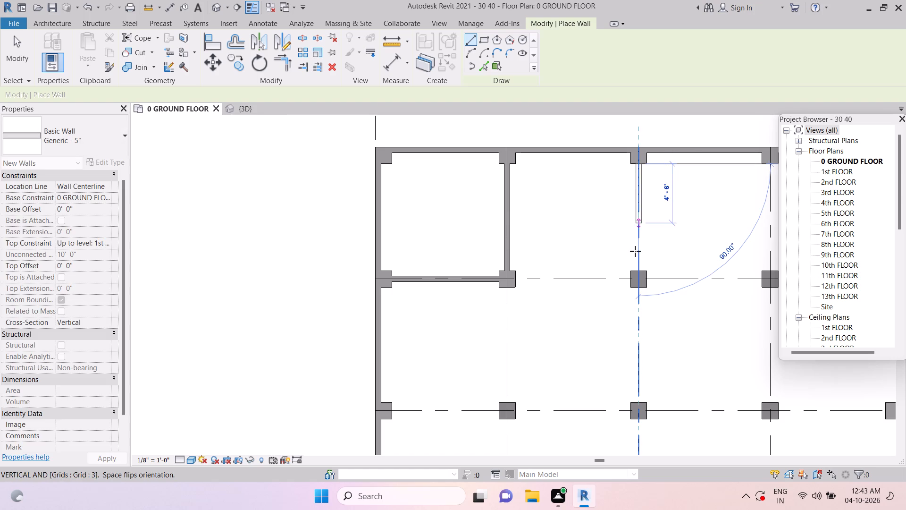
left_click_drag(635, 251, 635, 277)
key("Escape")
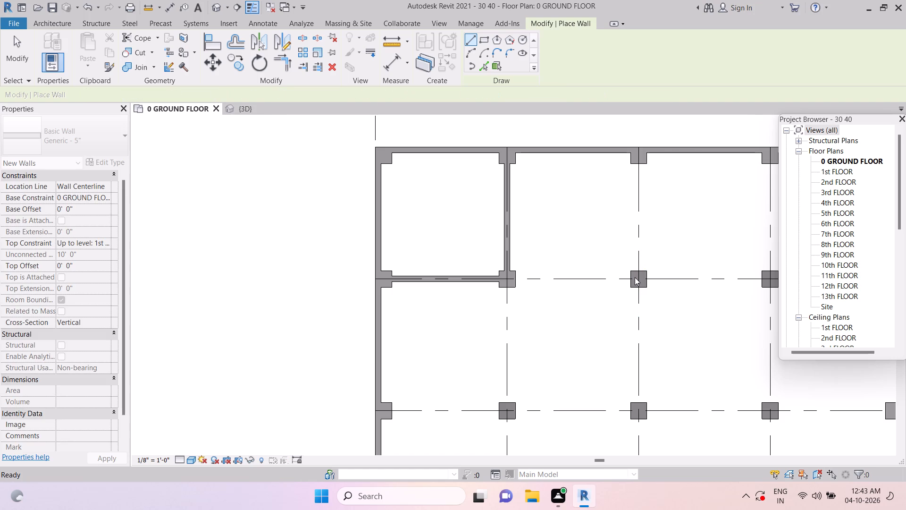
Draw a Generic - 5" wall along grid 3 from the upper exterior wall's column down to the column on grid 7.
left_click_drag(642, 168, 633, 250)
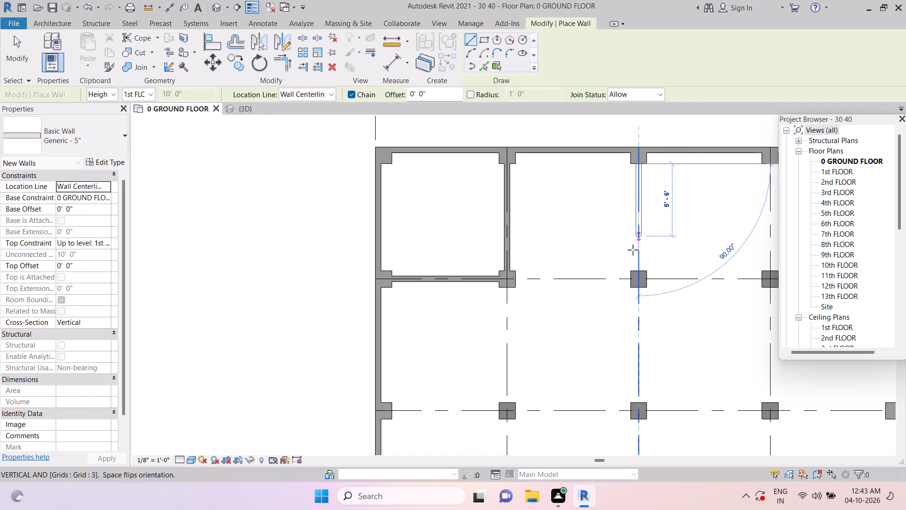
left_click_drag(633, 250, 633, 279)
left_click(633, 279)
key("Return")
key("Return")
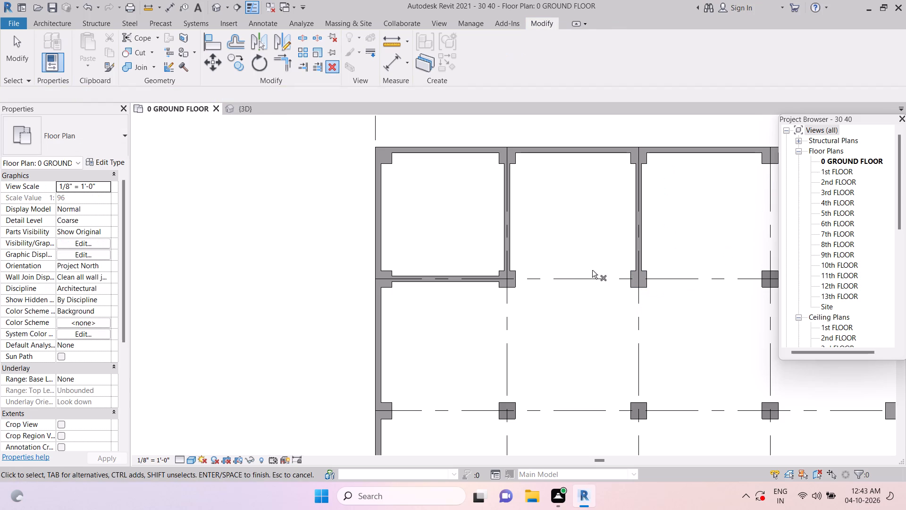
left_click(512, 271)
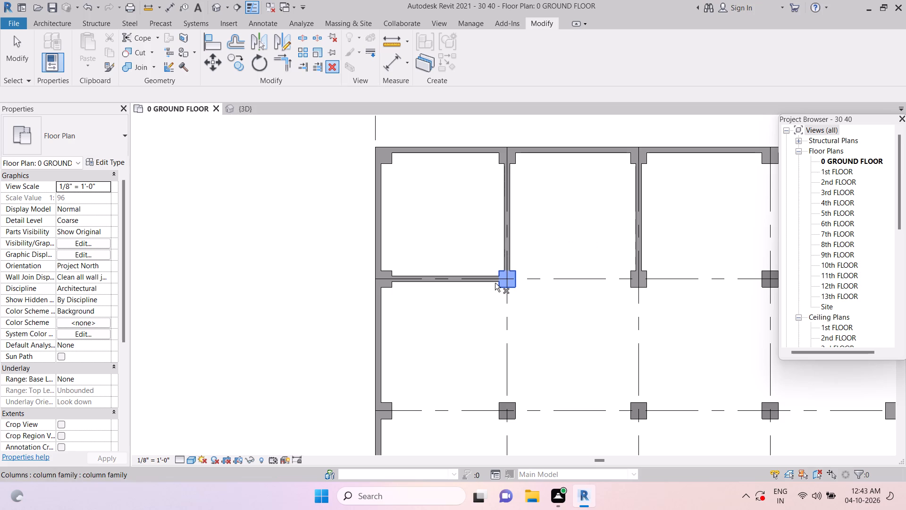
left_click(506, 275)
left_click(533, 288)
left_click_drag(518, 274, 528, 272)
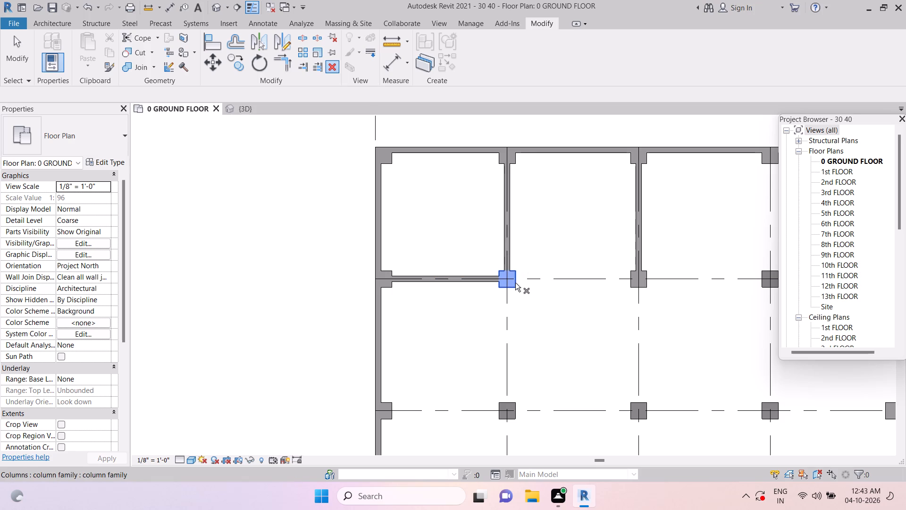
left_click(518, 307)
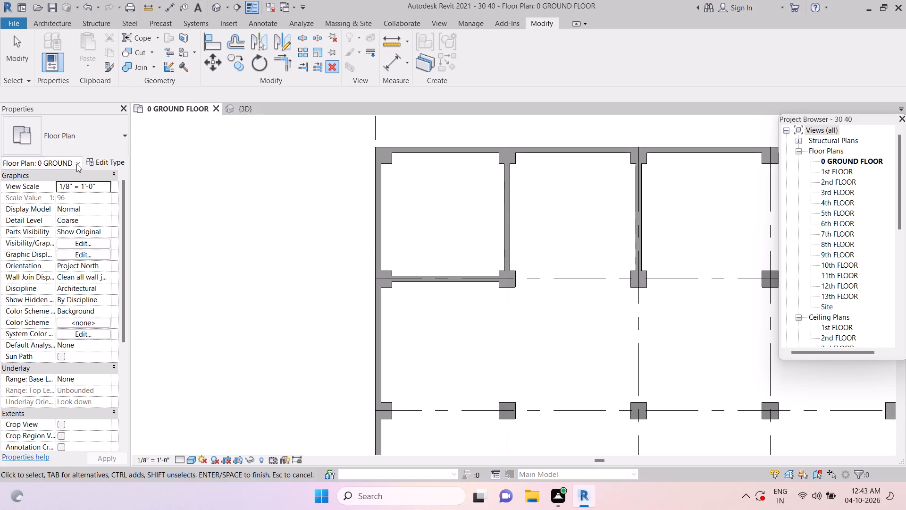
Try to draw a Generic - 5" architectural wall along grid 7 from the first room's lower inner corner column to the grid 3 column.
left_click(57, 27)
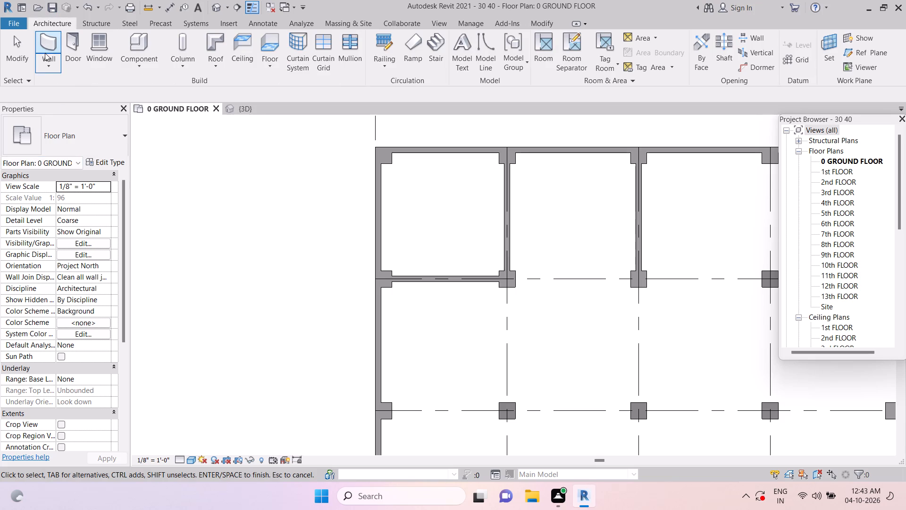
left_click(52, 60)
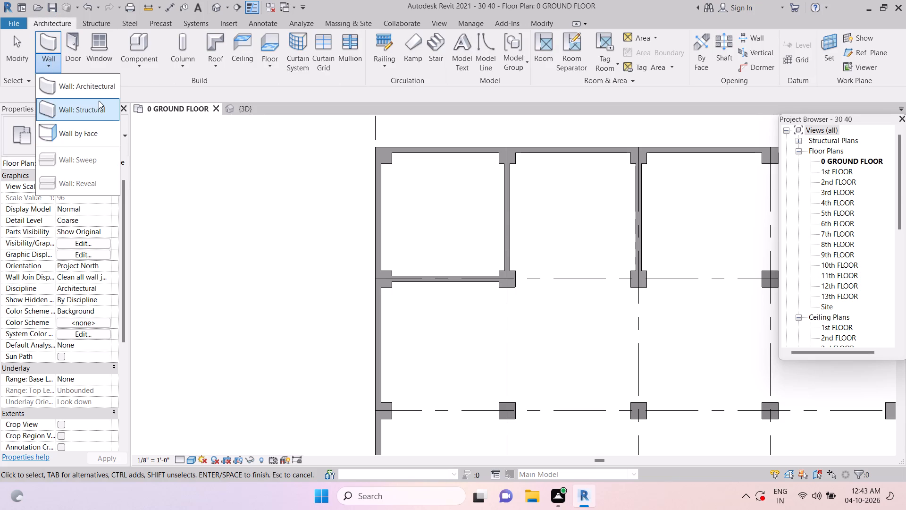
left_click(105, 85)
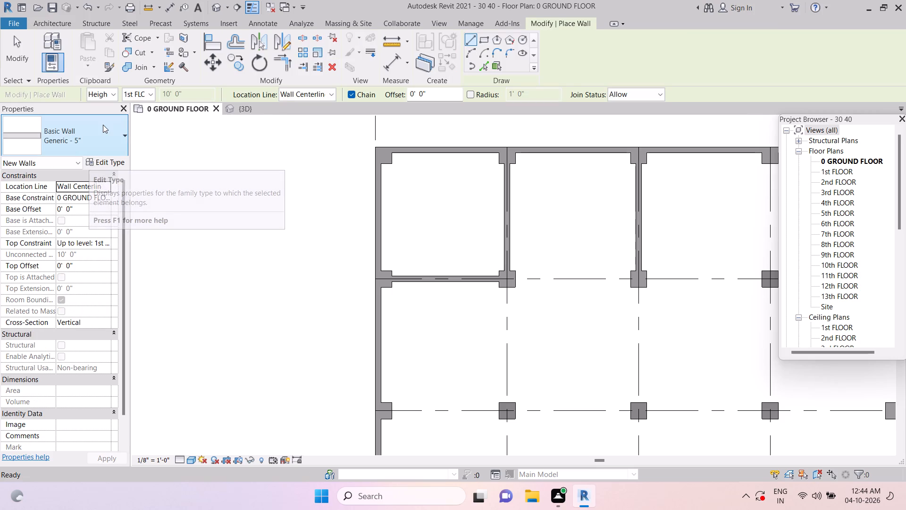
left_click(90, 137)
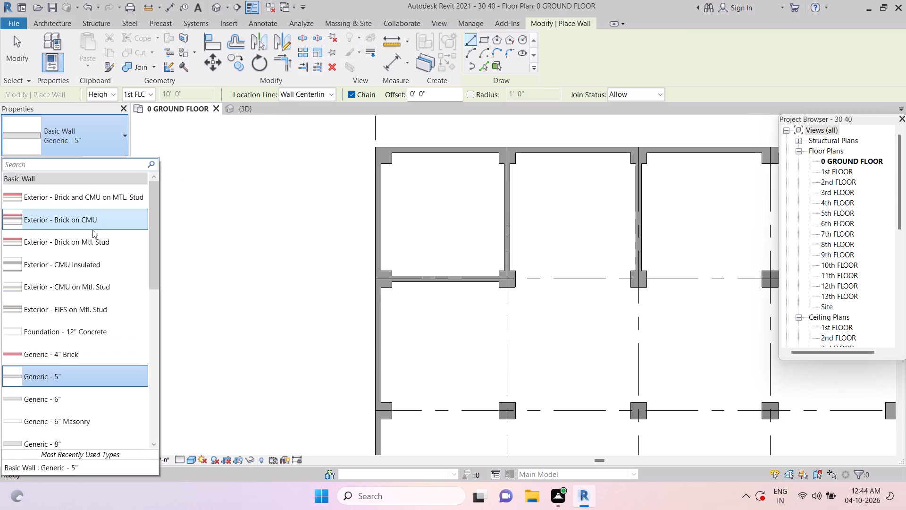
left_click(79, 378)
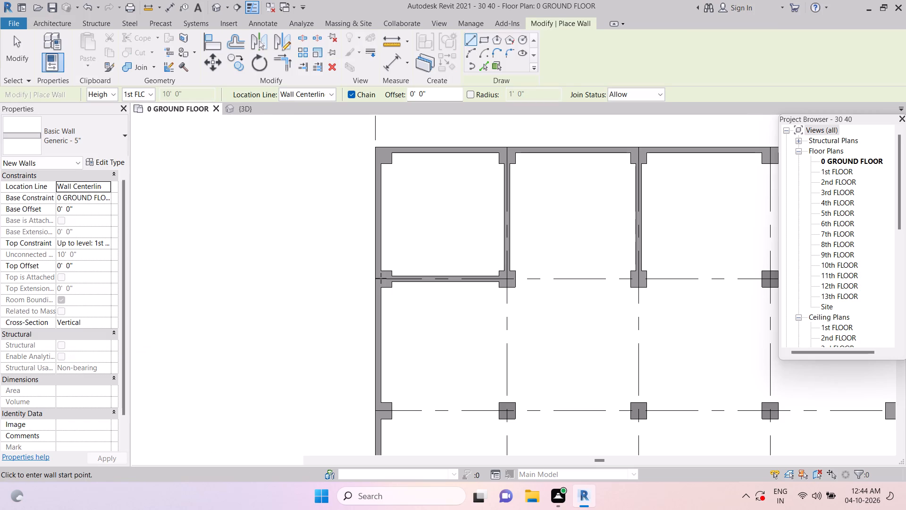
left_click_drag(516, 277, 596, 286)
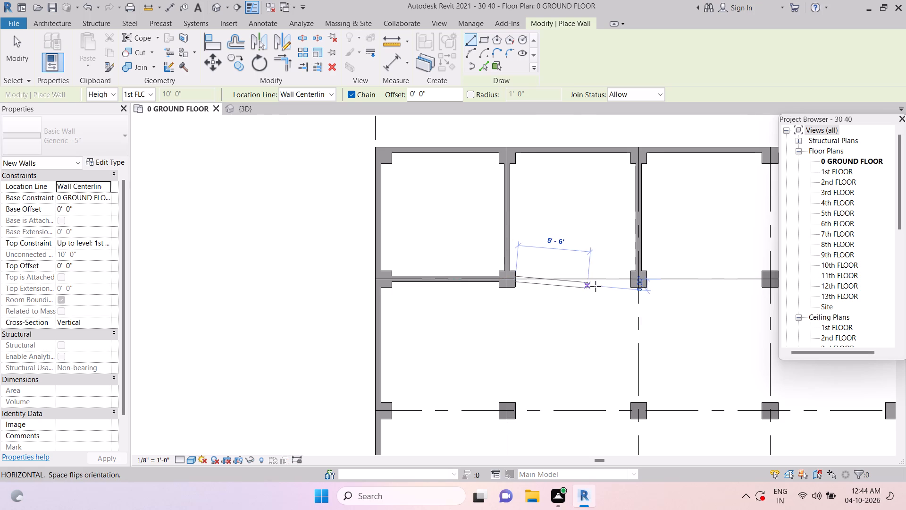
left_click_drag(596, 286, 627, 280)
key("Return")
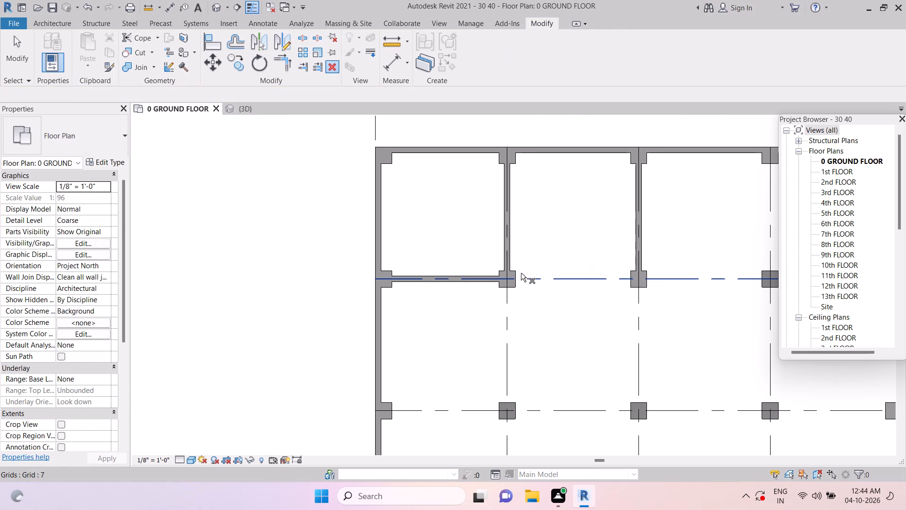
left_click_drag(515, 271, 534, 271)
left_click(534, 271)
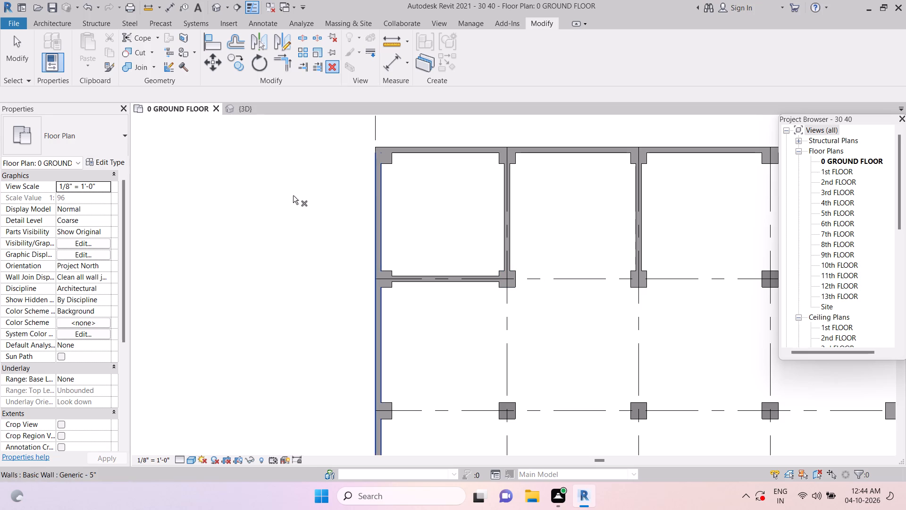
Draw a Generic - 5" wall about 9'-4 1/2" long along grid 7 from the first room's corner column to grid 3, dismissing the notification card.
left_click(63, 23)
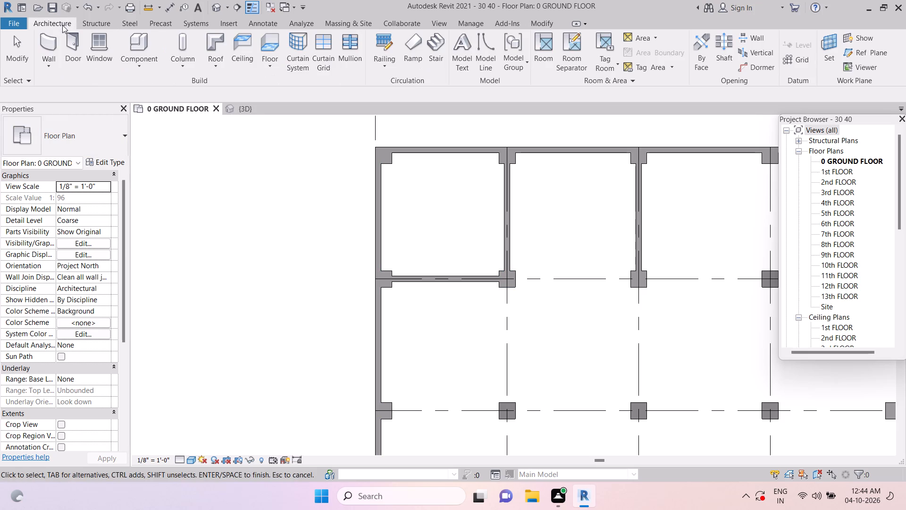
left_click(48, 48)
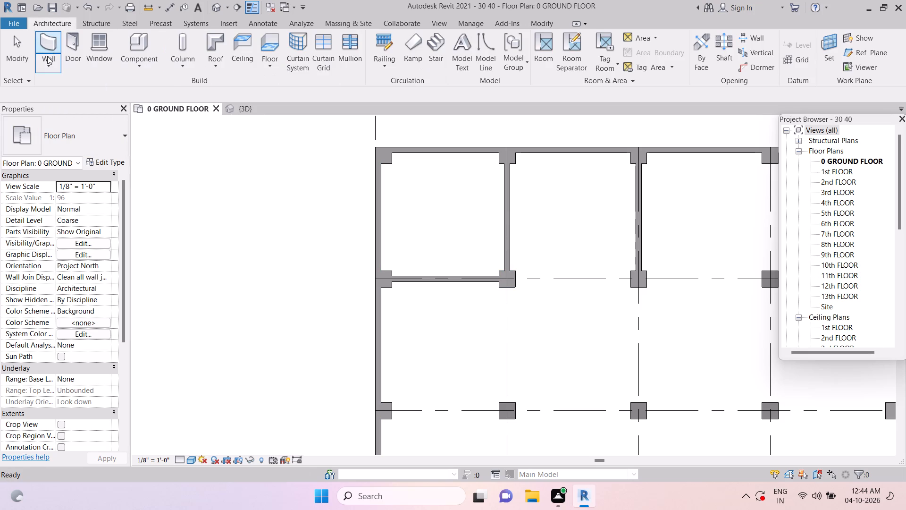
left_click(99, 133)
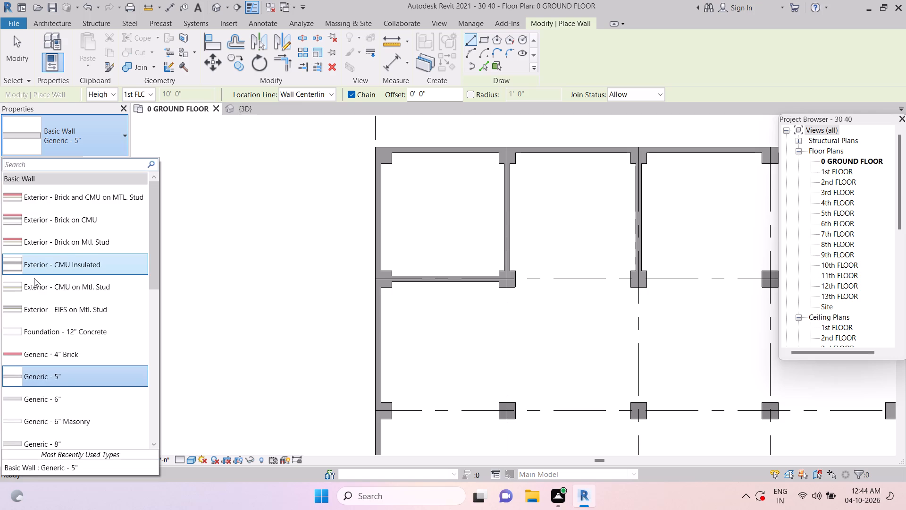
left_click(67, 373)
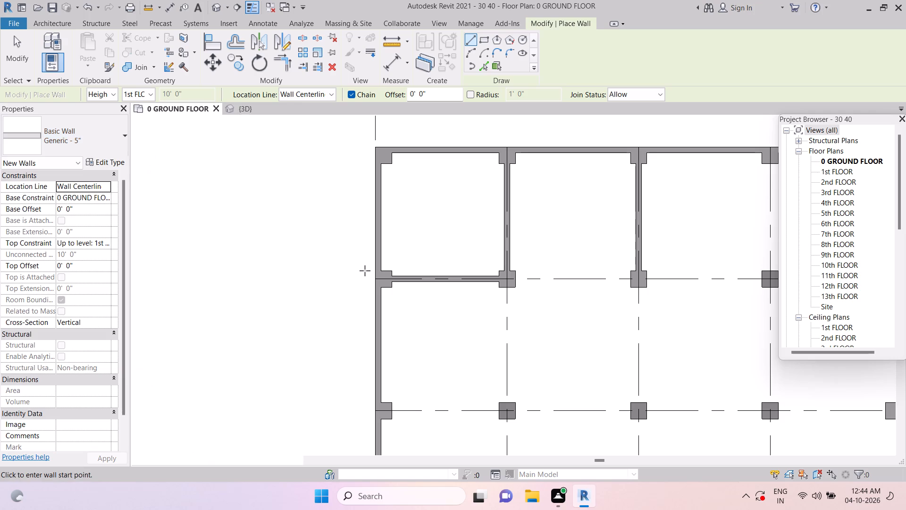
left_click_drag(516, 279, 591, 272)
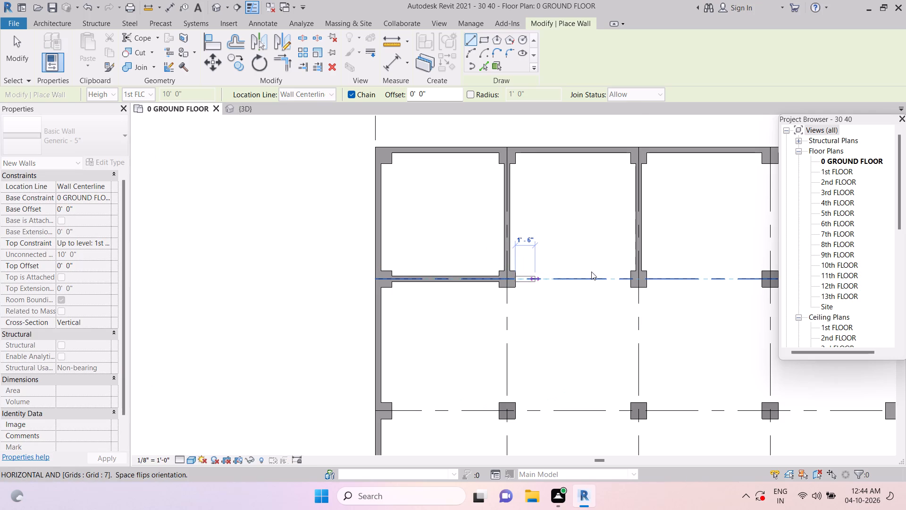
left_click_drag(591, 272, 598, 272)
left_click(598, 272)
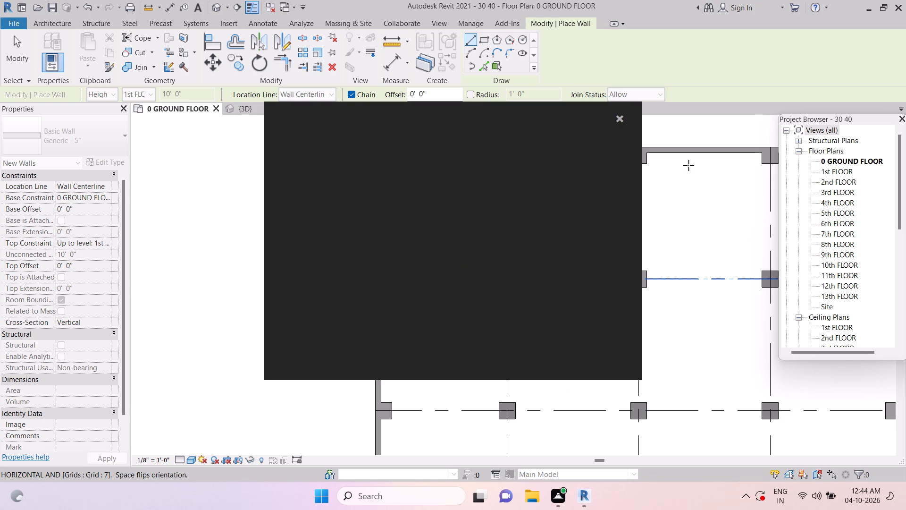
left_click(620, 120)
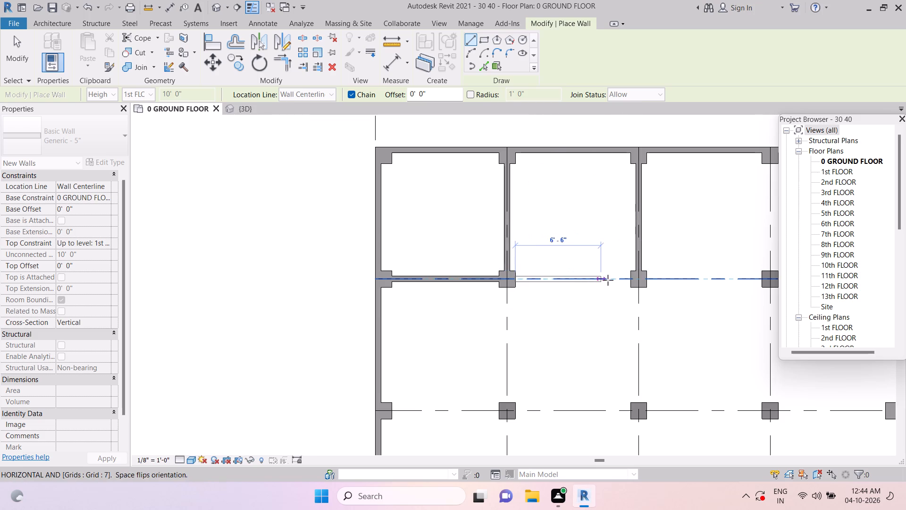
left_click(635, 275)
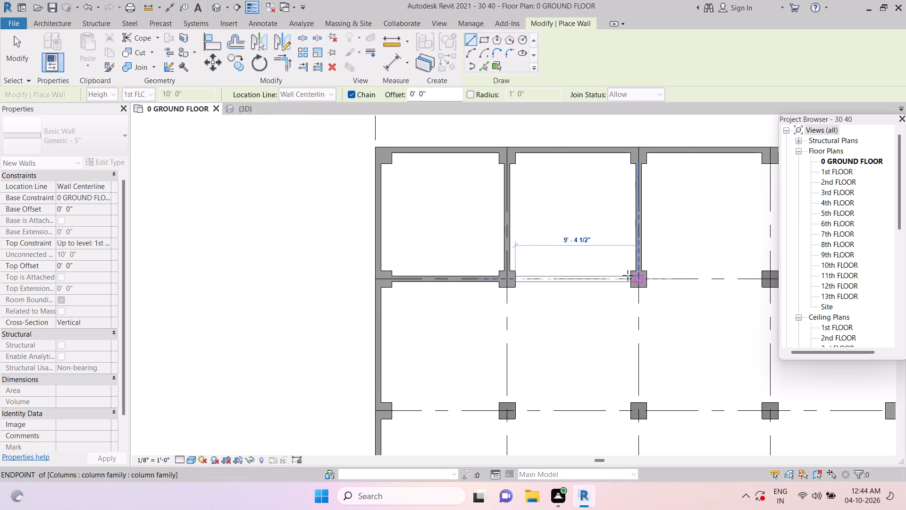
key("Return")
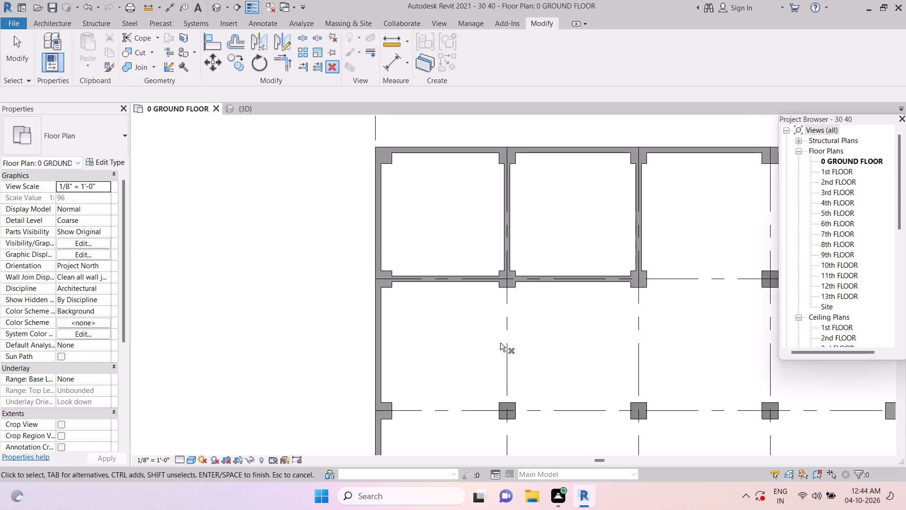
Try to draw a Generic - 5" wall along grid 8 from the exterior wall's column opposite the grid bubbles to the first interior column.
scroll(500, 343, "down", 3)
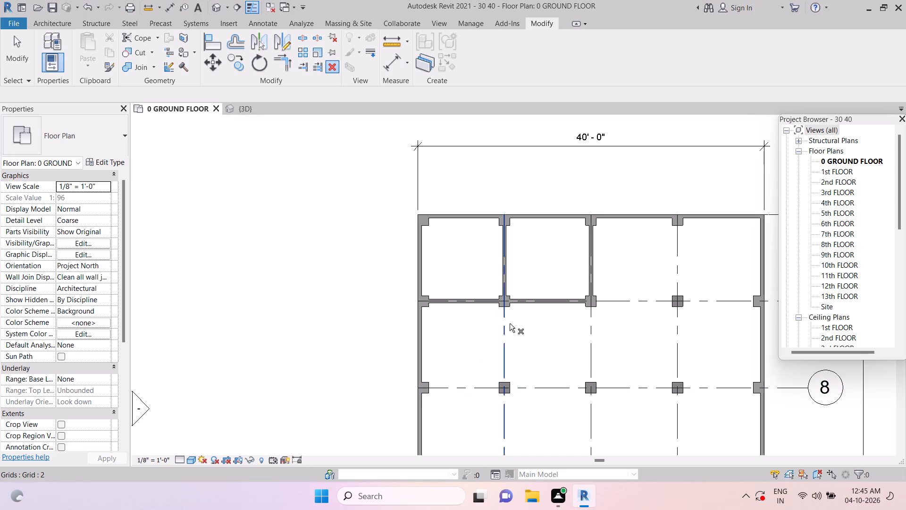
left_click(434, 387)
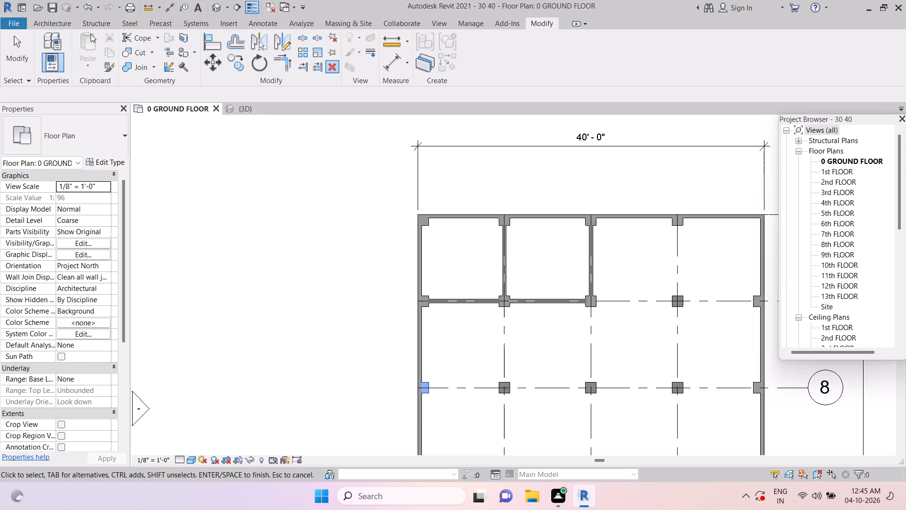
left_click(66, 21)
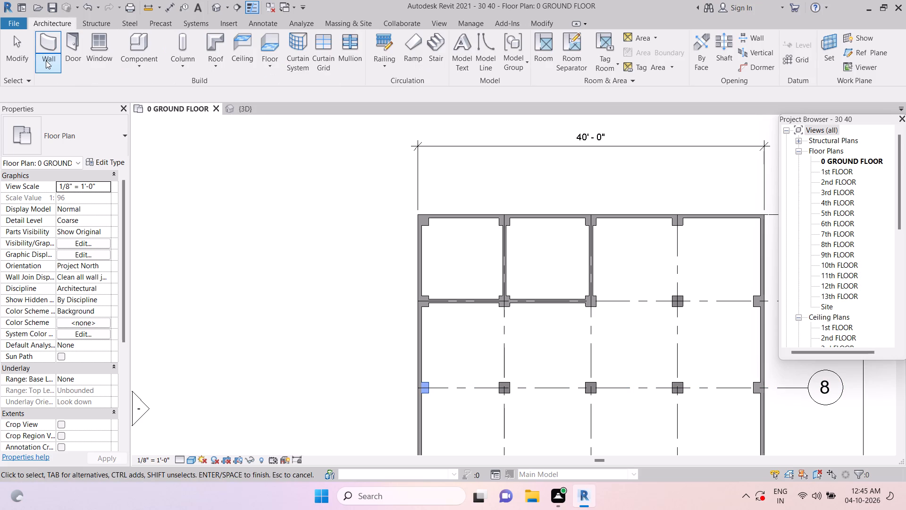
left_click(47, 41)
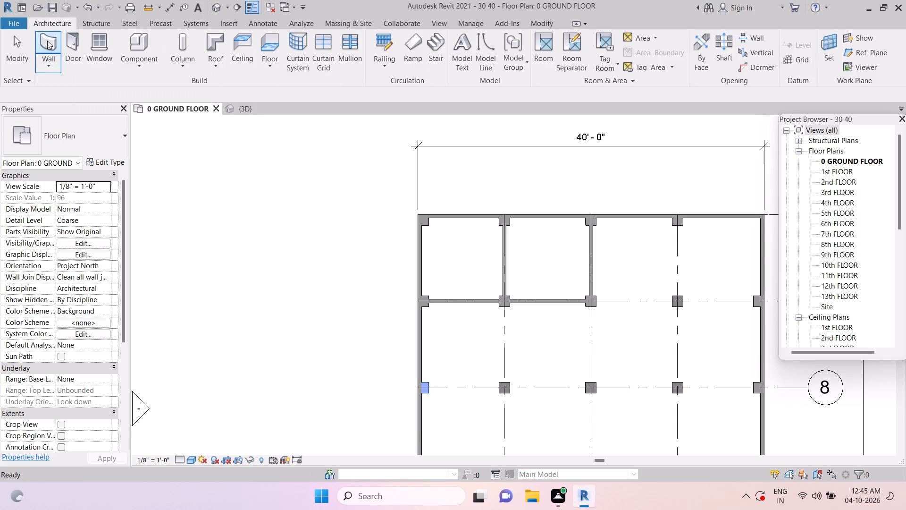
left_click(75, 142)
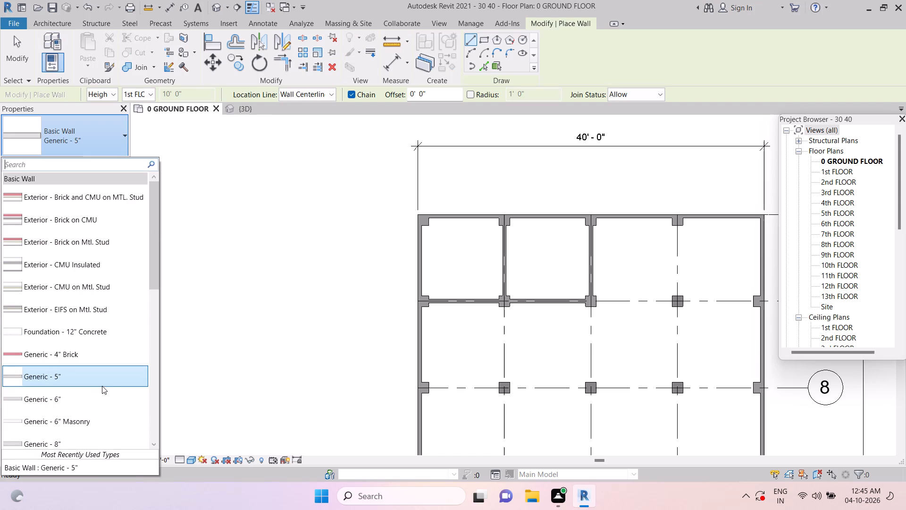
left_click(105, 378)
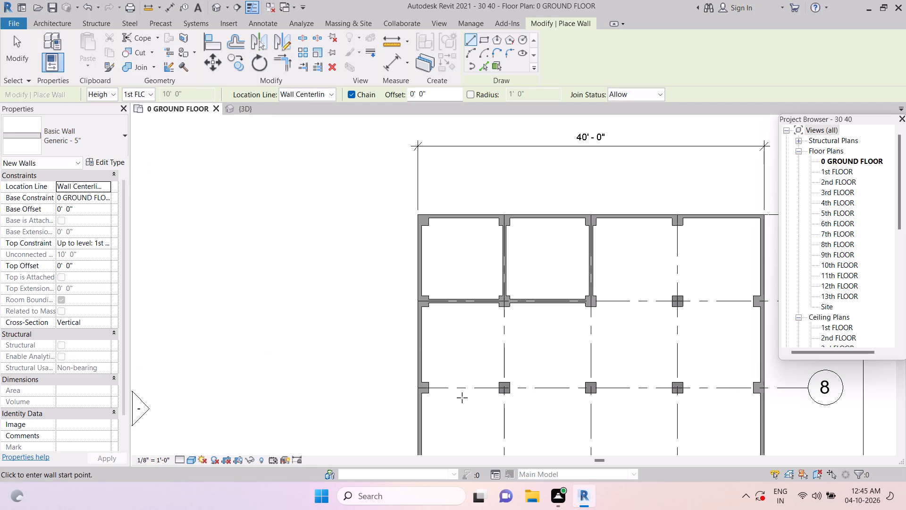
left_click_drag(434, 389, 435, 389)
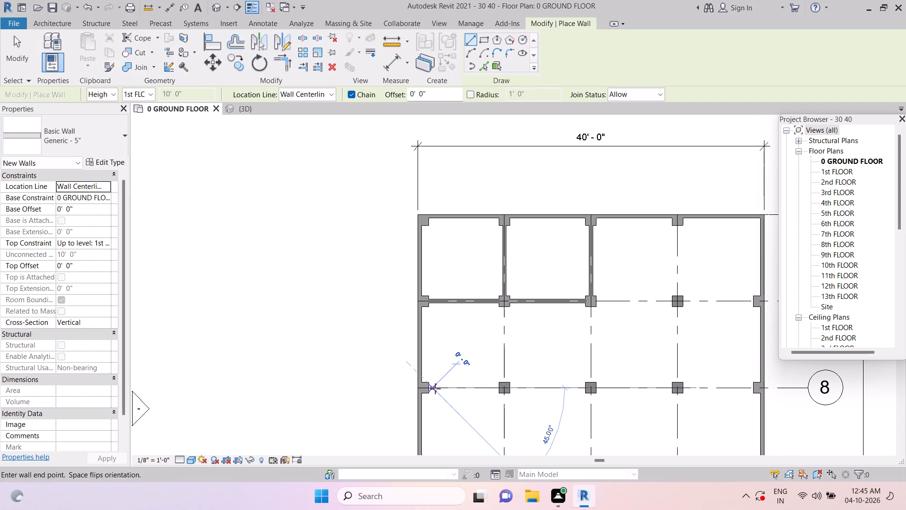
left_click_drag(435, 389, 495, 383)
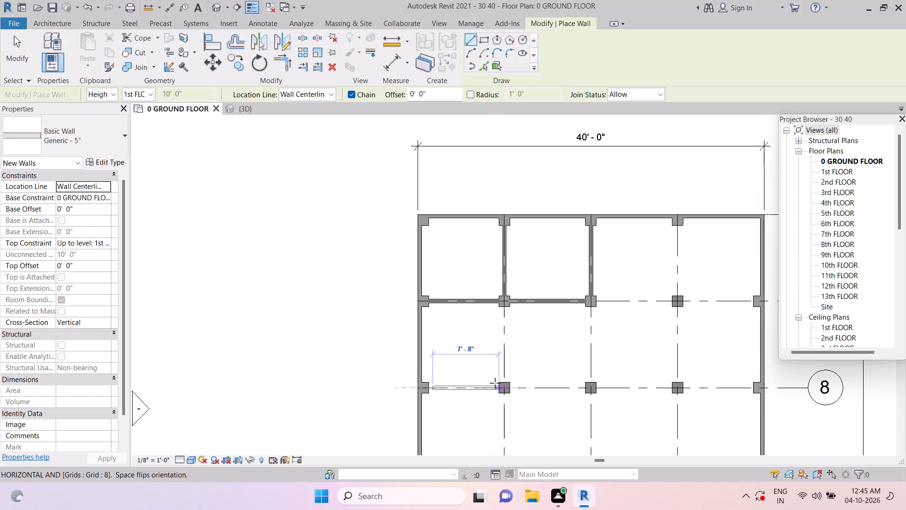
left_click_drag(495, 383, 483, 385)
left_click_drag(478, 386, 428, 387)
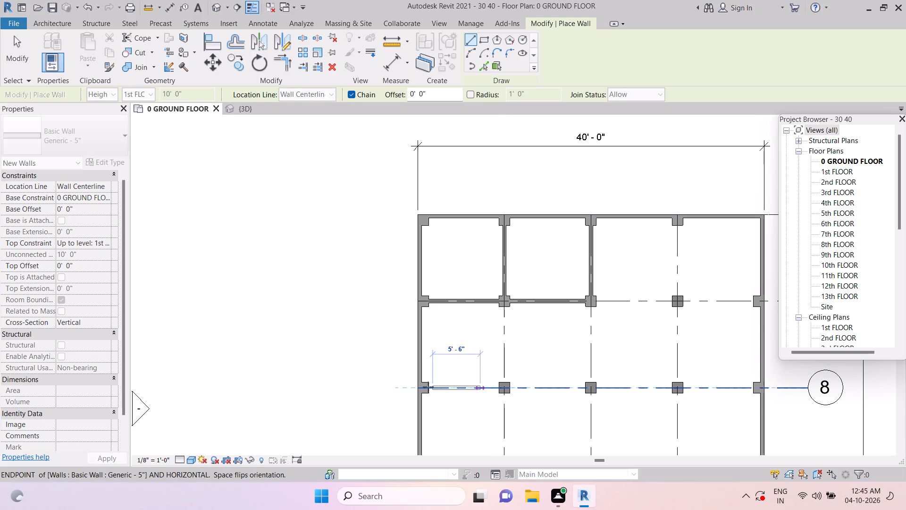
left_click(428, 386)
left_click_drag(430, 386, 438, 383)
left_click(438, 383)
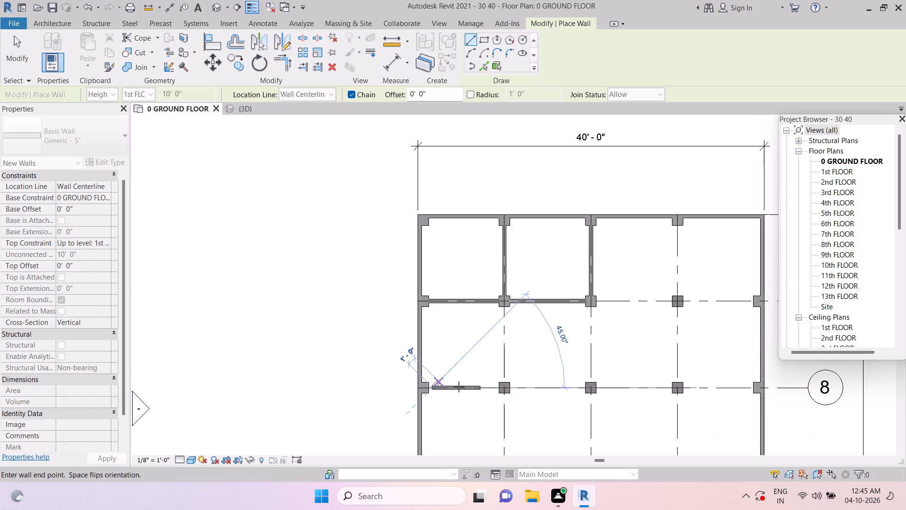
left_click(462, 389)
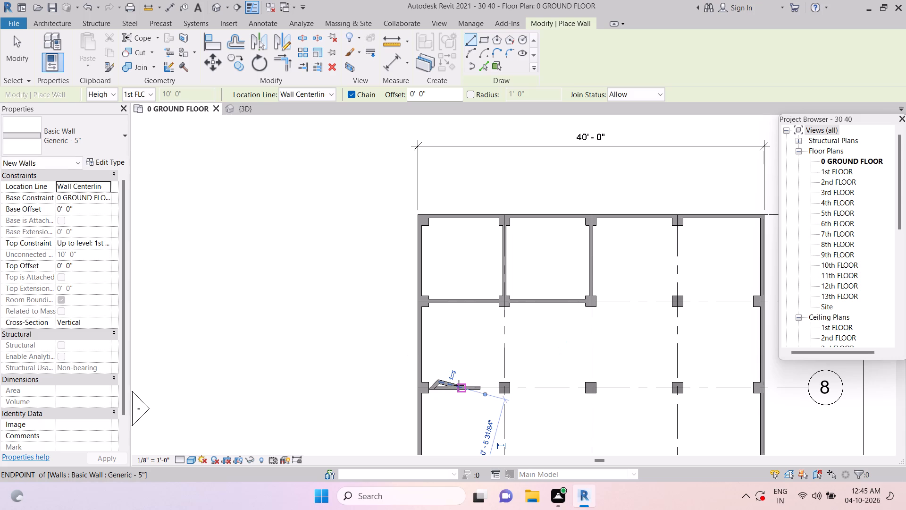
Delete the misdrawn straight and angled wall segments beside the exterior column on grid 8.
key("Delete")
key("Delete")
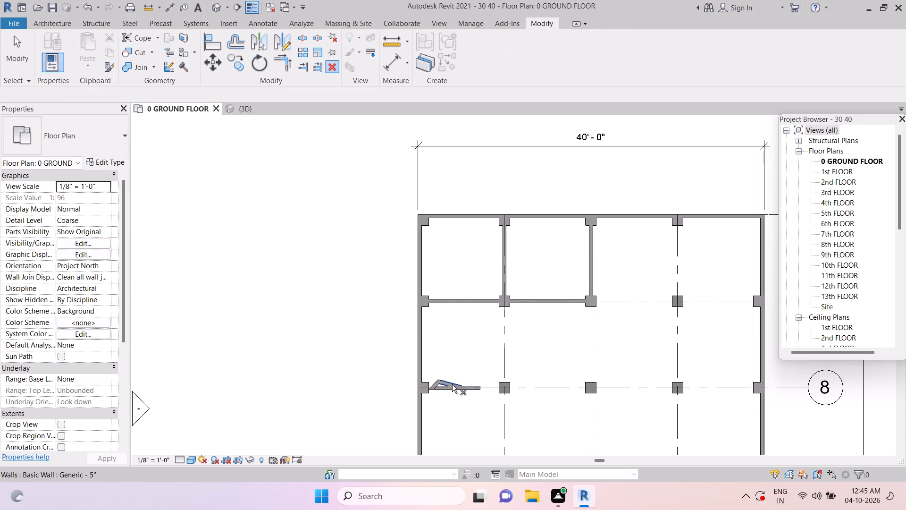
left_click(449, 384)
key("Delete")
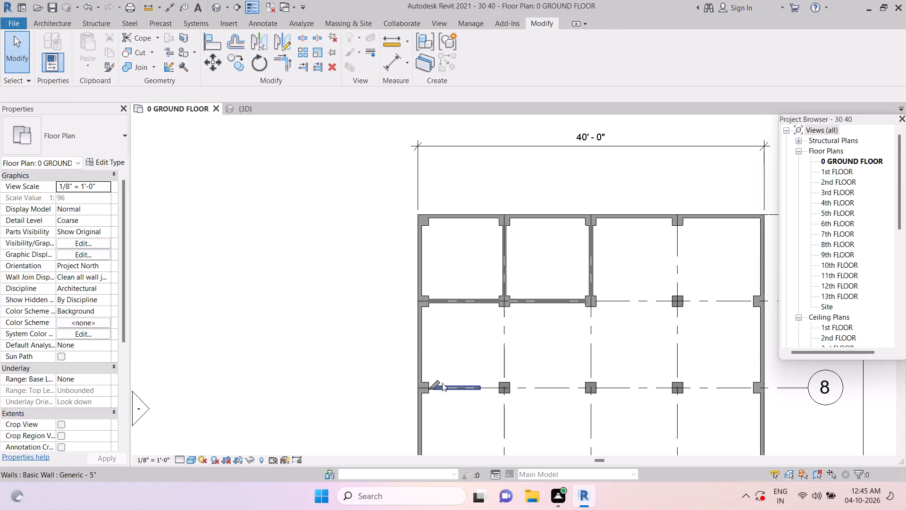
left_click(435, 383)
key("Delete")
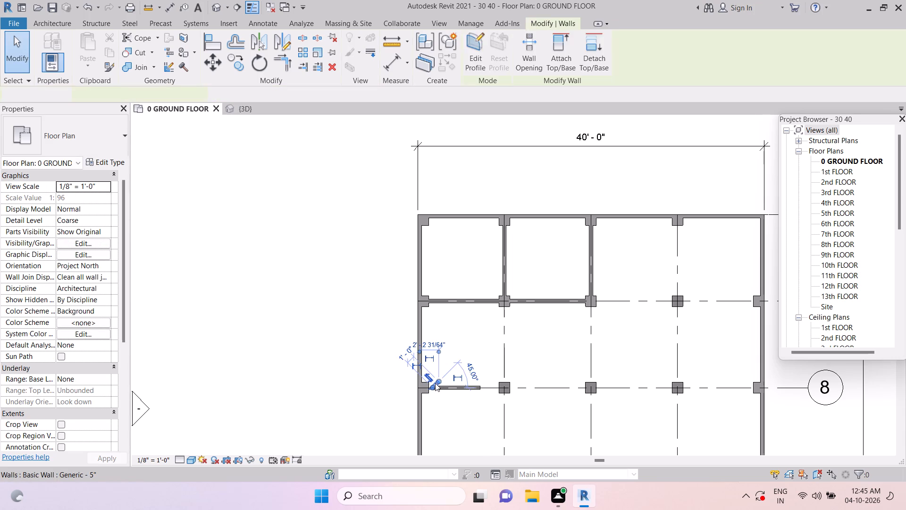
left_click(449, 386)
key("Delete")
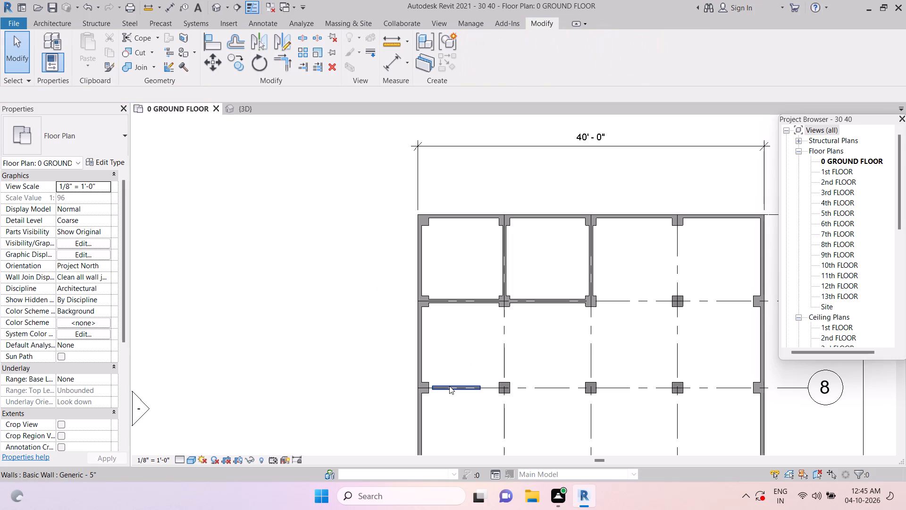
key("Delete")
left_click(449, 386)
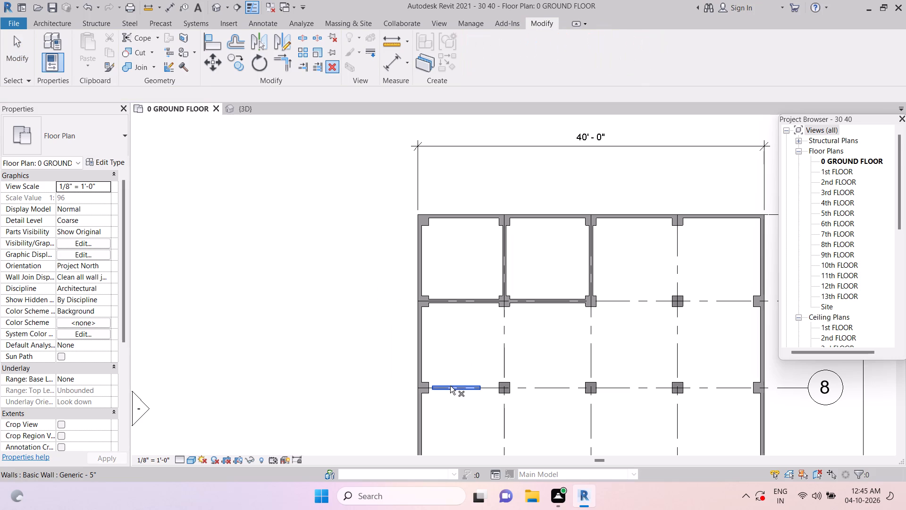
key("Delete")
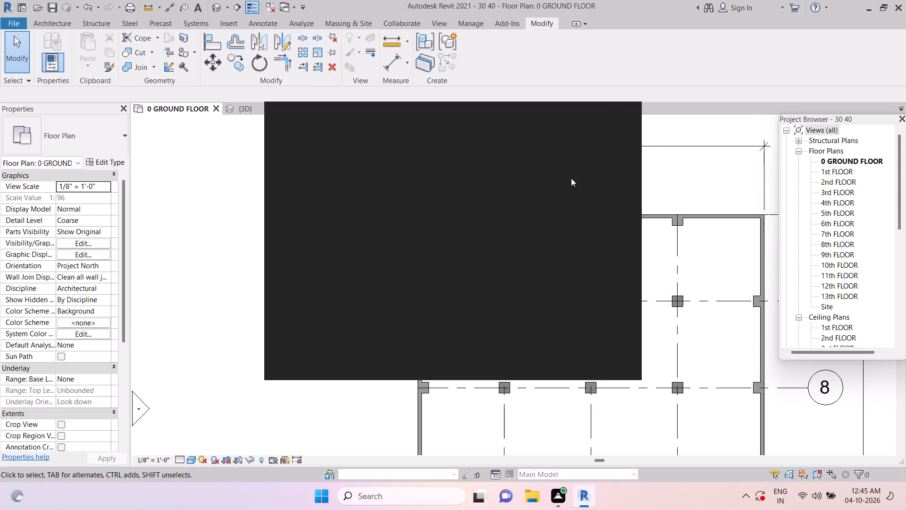
Dismiss the Autodesk genuine notification card covering the floor plan.
left_click(619, 117)
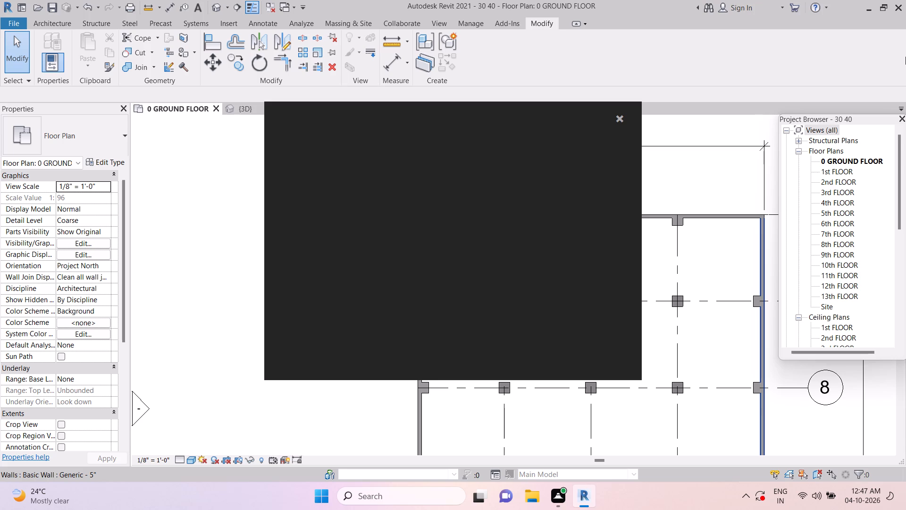
left_click(621, 124)
left_click(617, 120)
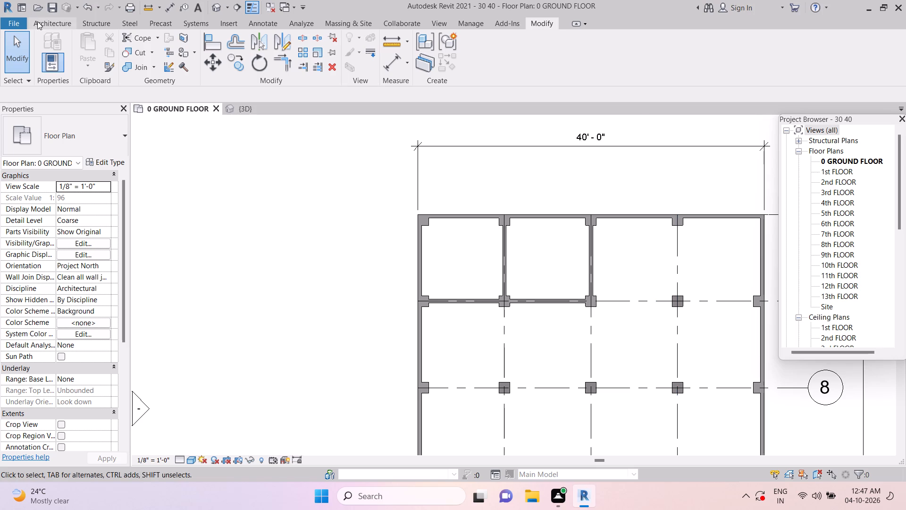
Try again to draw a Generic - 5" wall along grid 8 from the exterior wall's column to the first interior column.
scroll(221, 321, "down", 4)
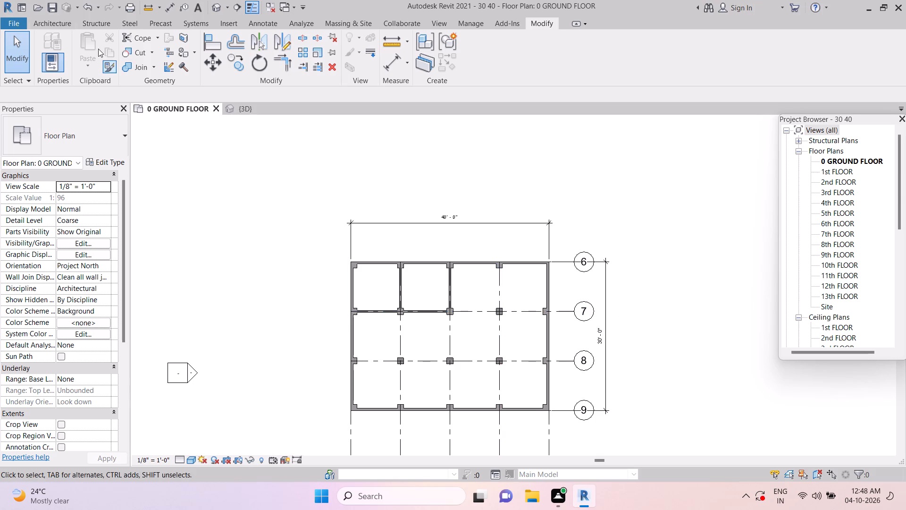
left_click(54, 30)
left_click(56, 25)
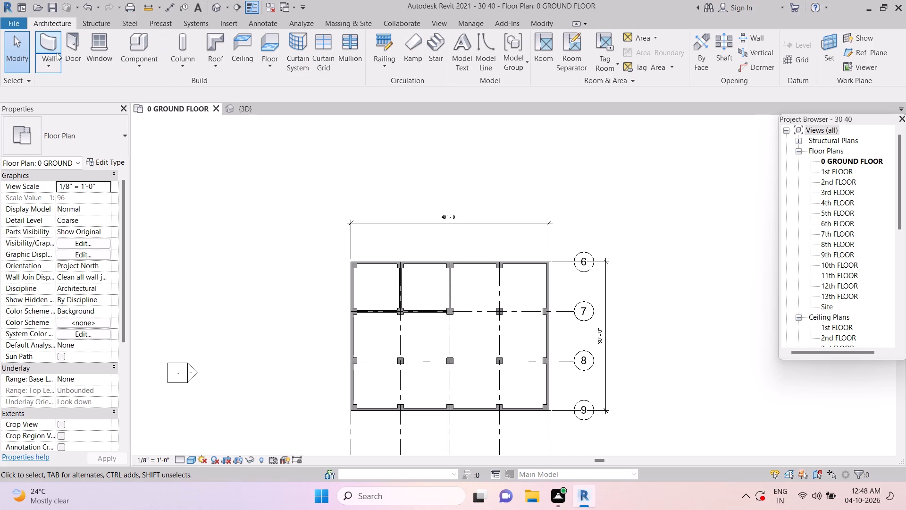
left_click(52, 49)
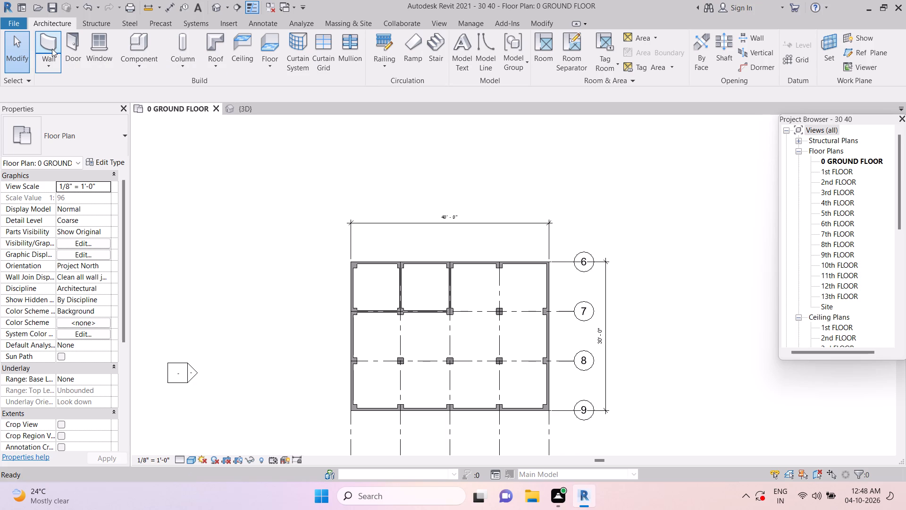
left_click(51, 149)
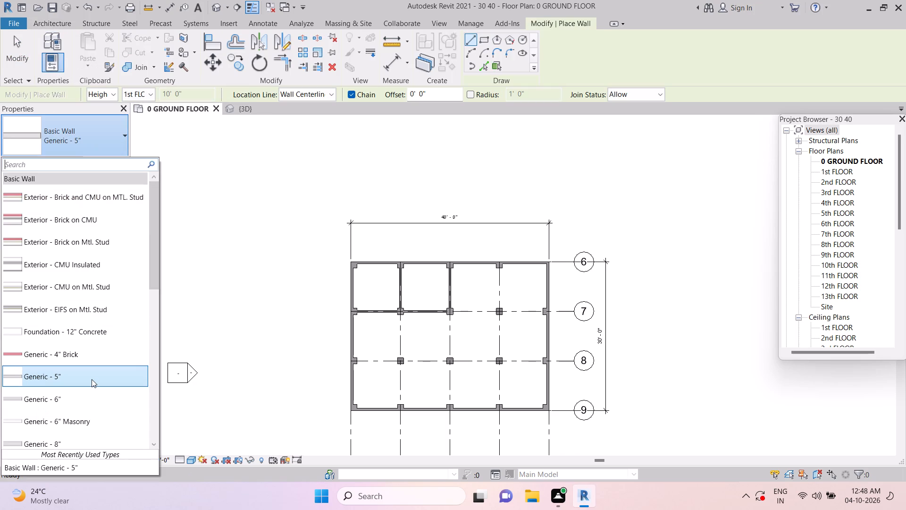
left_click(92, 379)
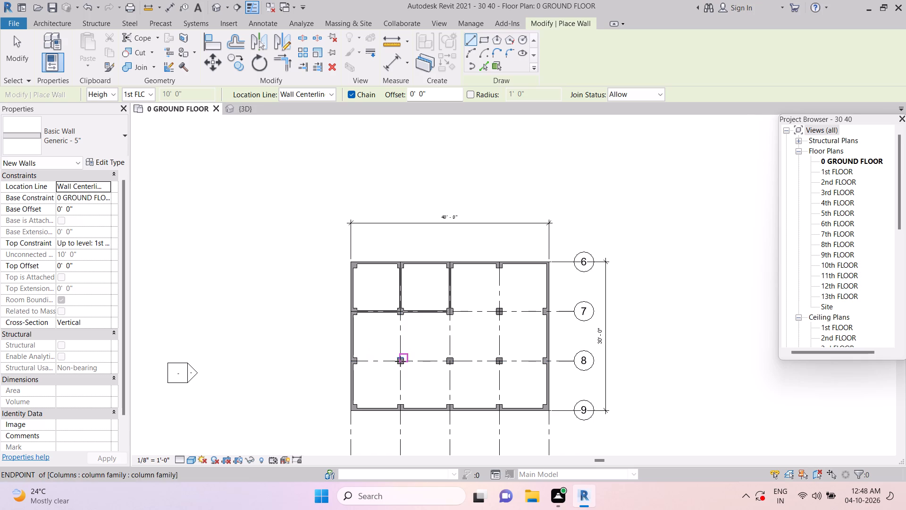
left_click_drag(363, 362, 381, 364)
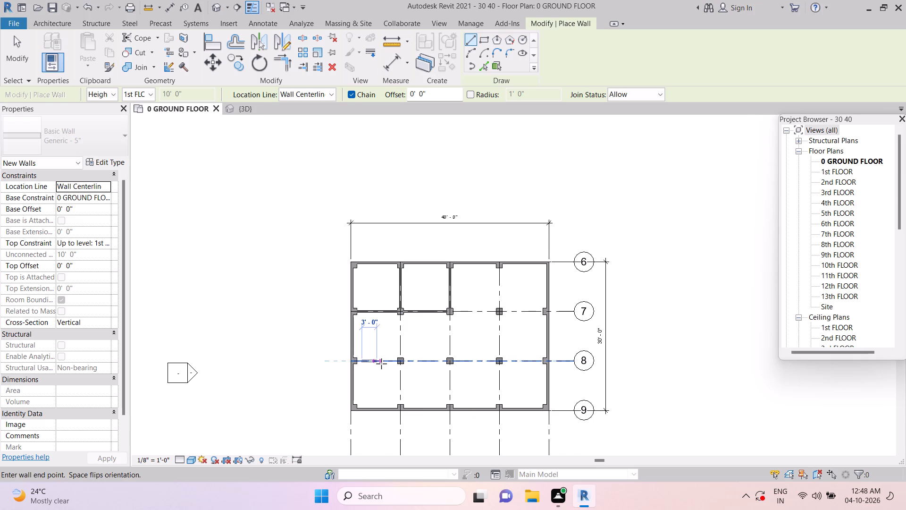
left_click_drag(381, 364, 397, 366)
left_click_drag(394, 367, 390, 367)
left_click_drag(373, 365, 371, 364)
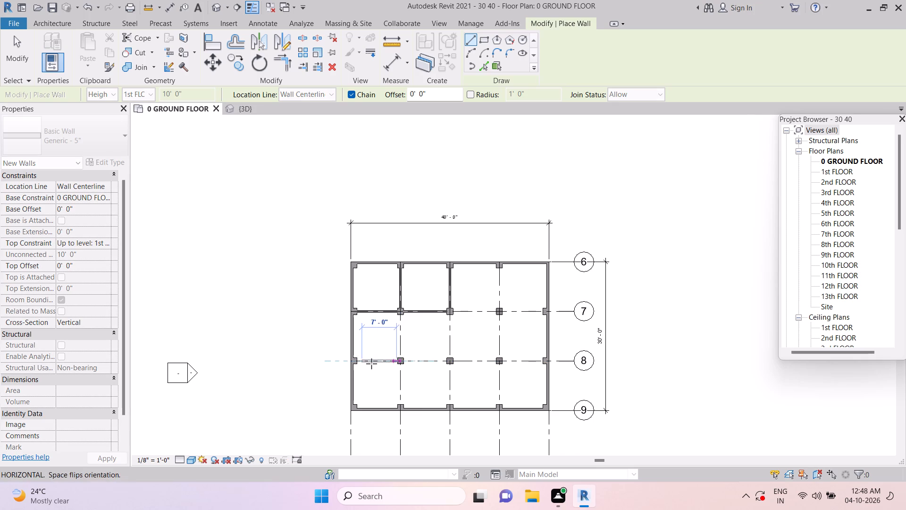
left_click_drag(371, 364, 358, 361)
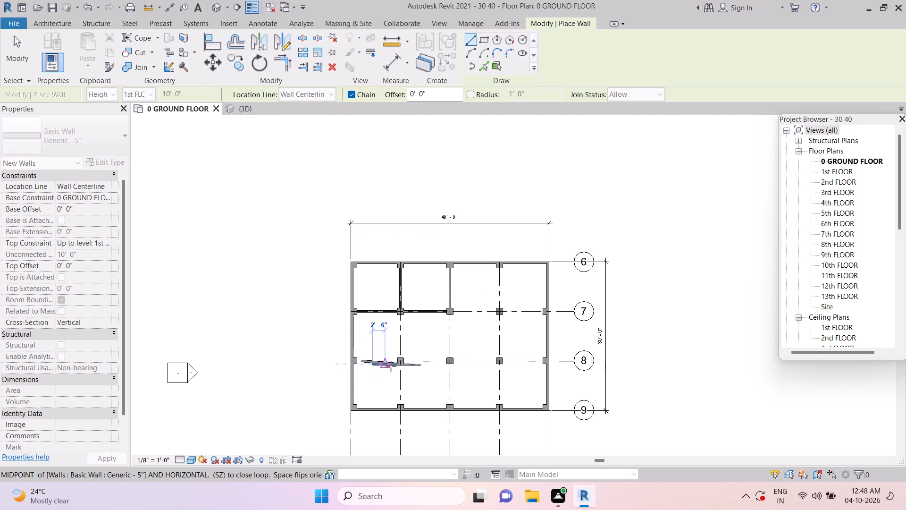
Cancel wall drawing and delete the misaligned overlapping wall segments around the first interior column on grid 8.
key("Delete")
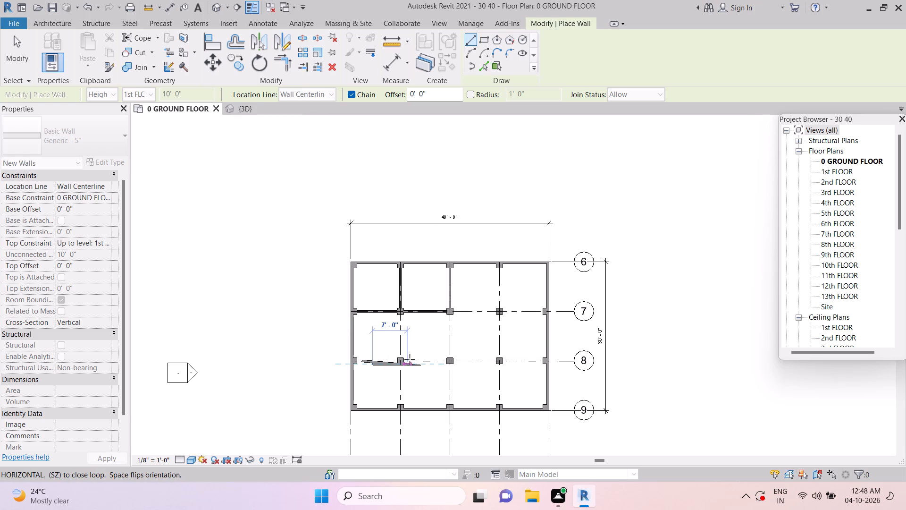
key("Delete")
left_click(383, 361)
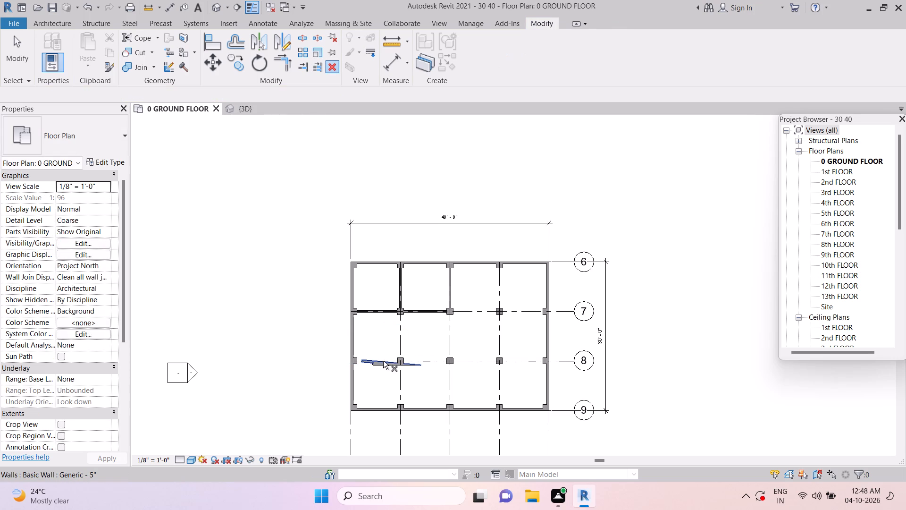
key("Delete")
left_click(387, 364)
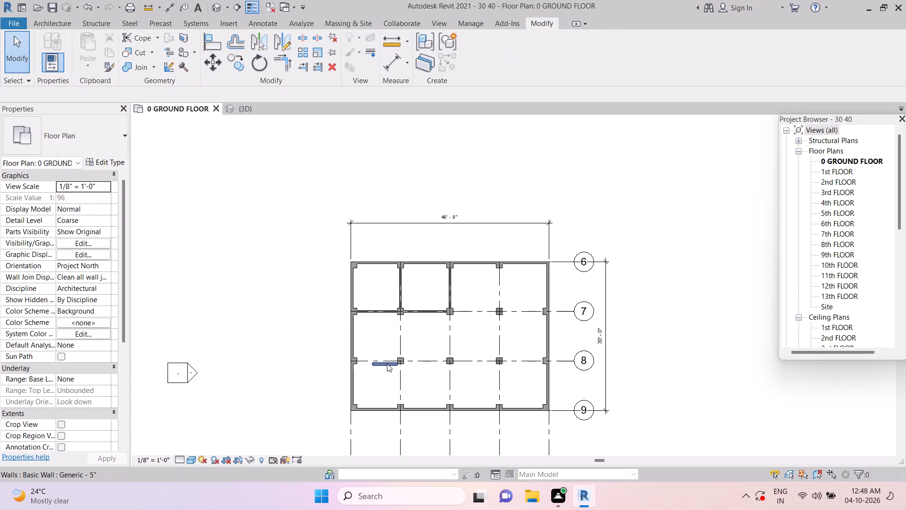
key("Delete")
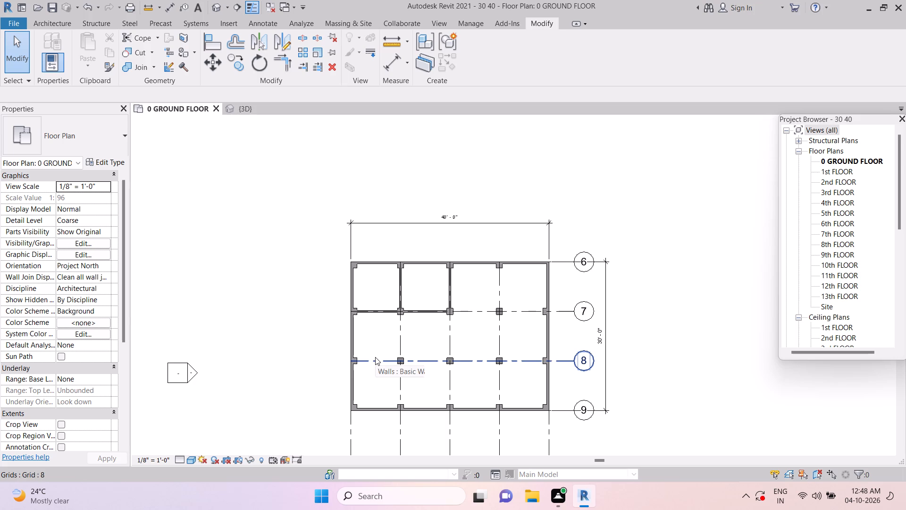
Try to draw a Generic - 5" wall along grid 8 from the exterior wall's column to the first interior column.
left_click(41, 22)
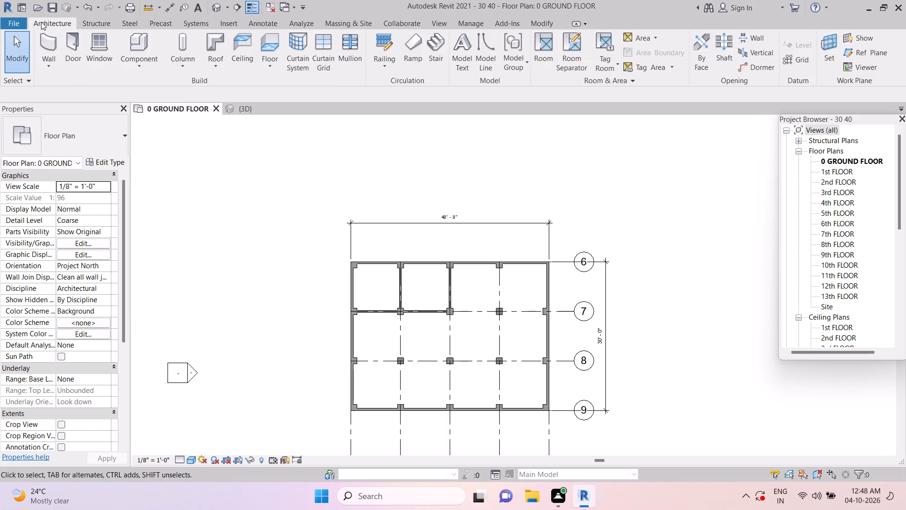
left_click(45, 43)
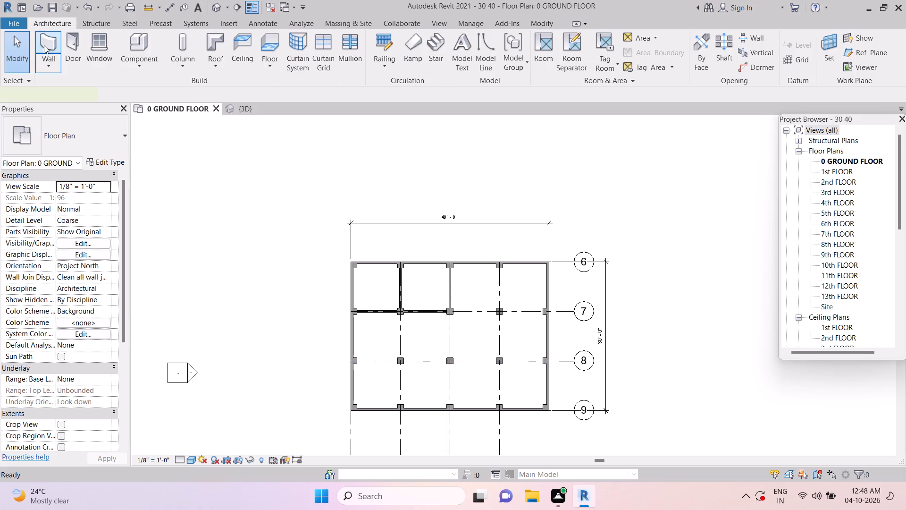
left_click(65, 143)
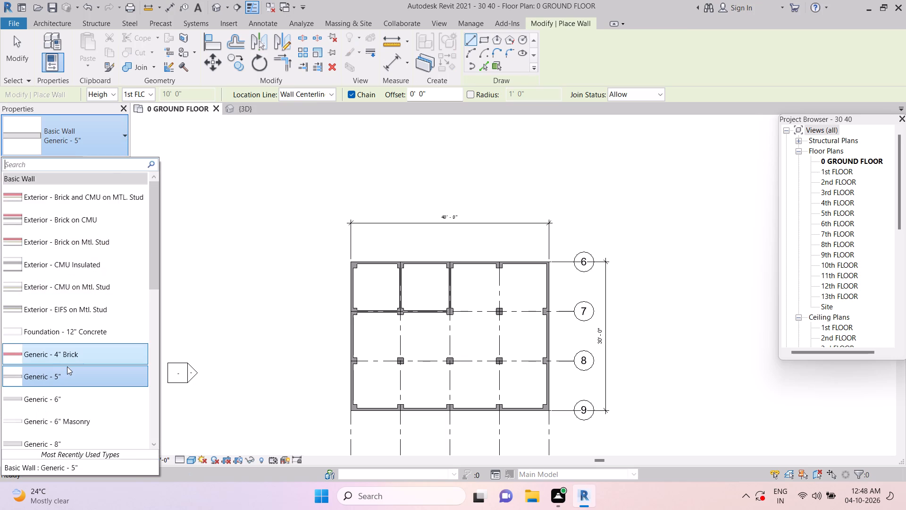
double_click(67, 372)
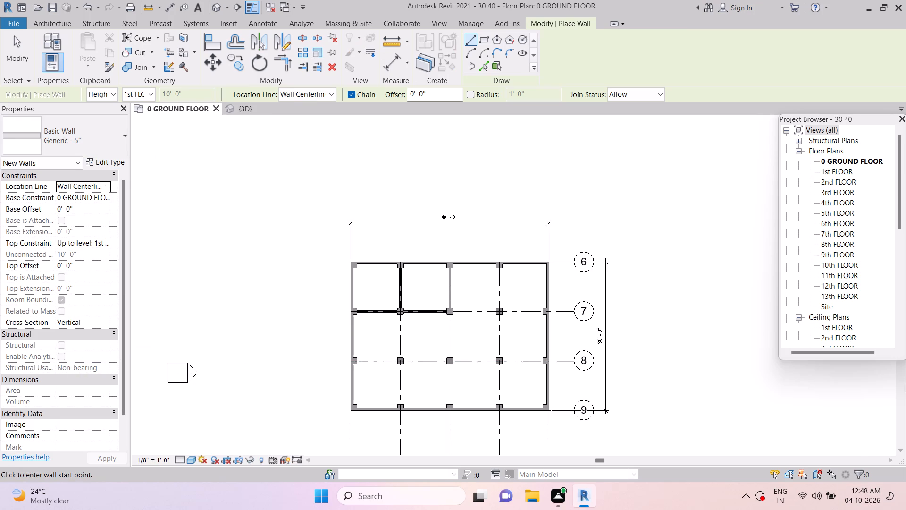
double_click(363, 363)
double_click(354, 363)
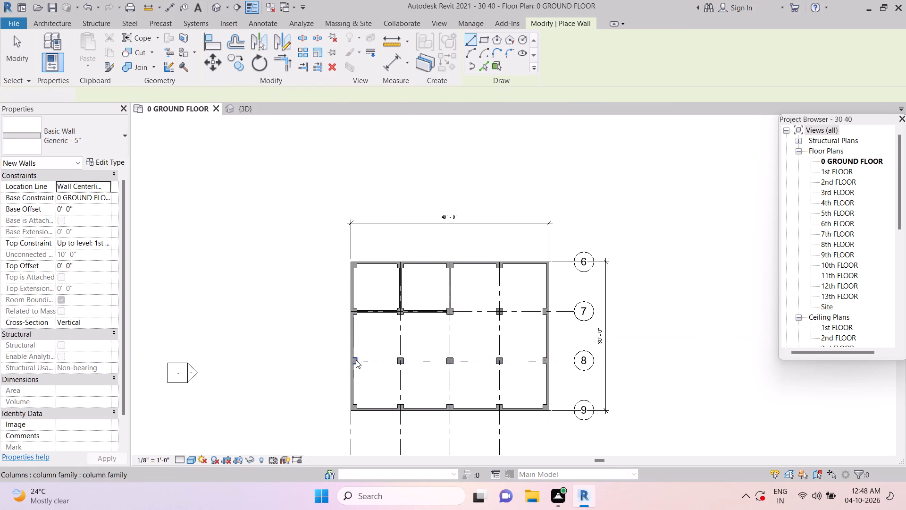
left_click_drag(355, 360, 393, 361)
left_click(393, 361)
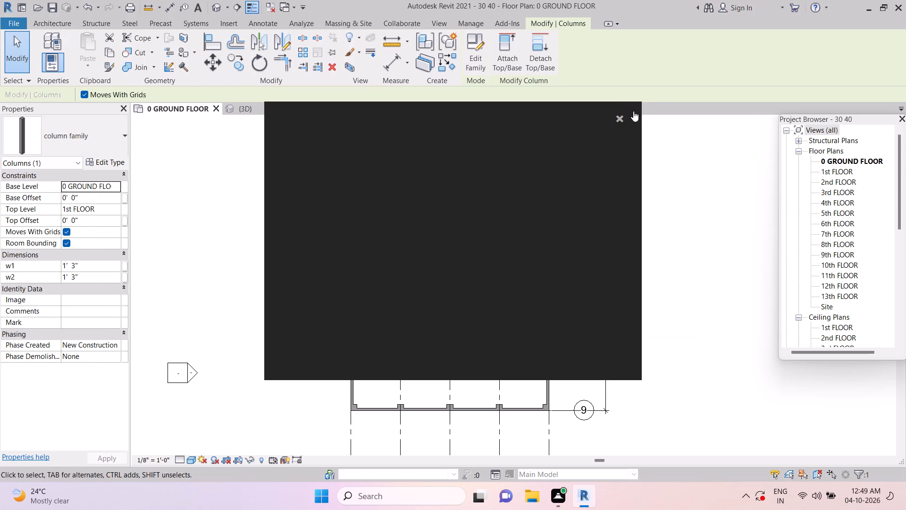
Dismiss the Autodesk genuine notification card covering the floor plan.
left_click(616, 123)
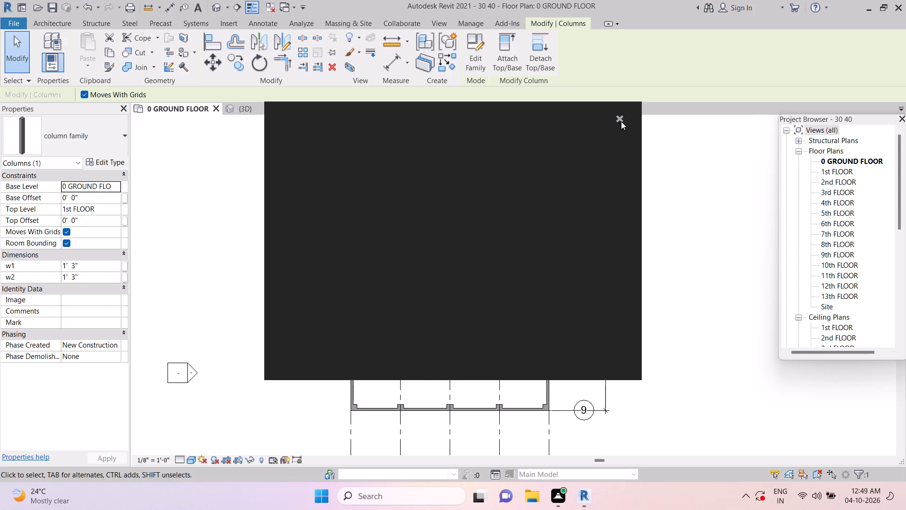
double_click(621, 121)
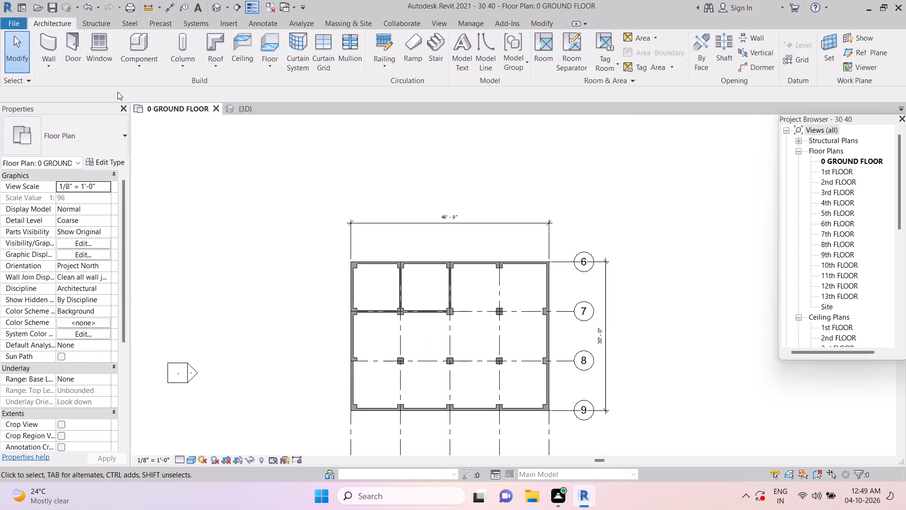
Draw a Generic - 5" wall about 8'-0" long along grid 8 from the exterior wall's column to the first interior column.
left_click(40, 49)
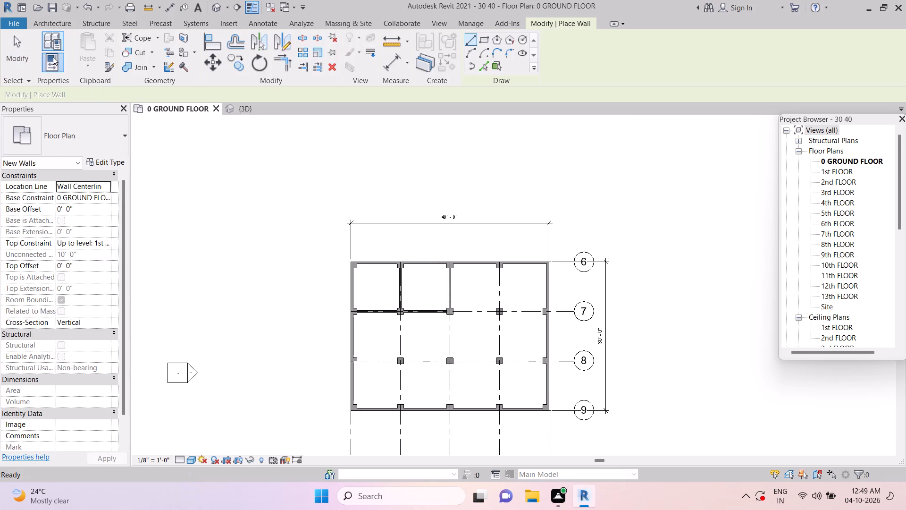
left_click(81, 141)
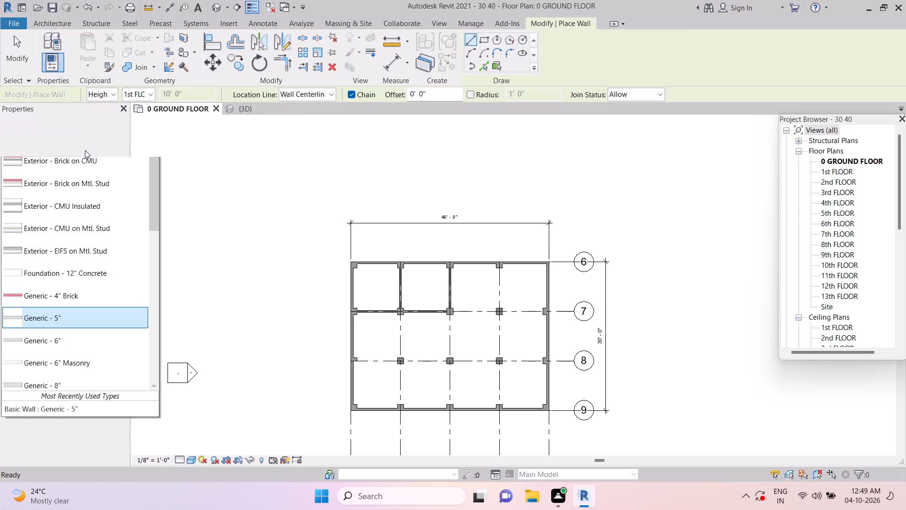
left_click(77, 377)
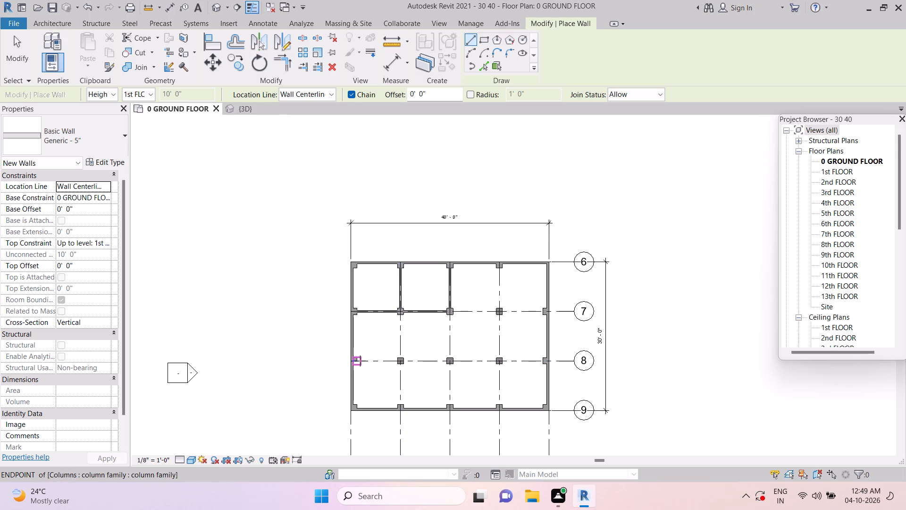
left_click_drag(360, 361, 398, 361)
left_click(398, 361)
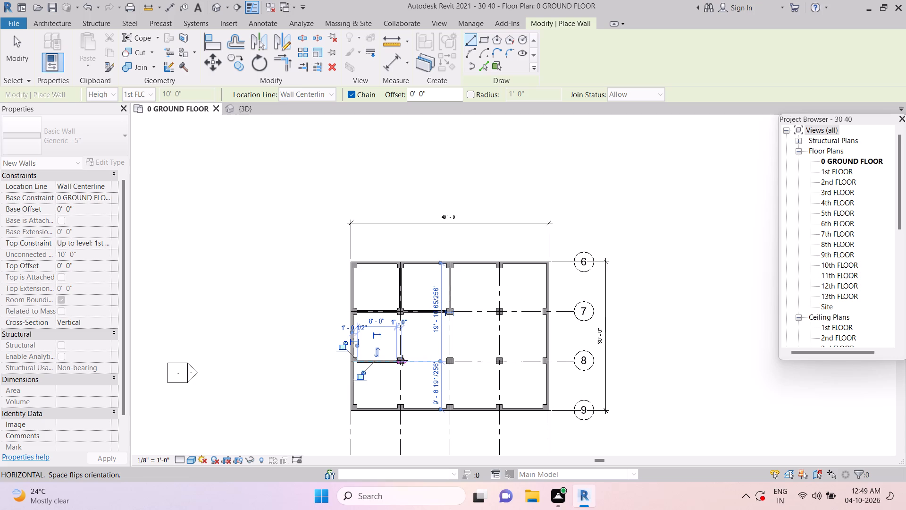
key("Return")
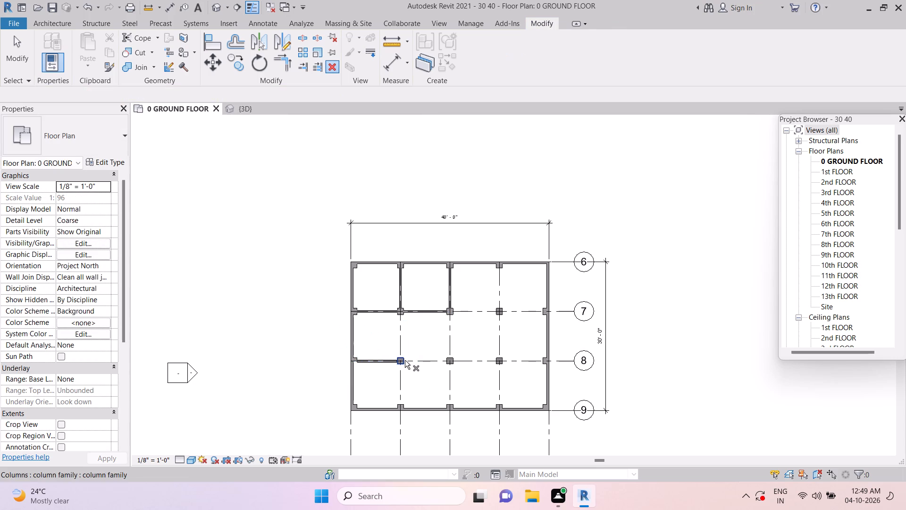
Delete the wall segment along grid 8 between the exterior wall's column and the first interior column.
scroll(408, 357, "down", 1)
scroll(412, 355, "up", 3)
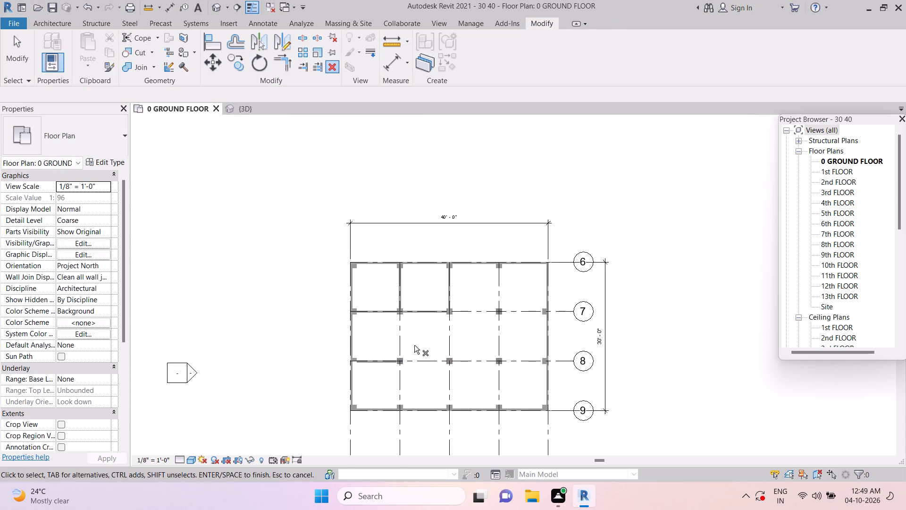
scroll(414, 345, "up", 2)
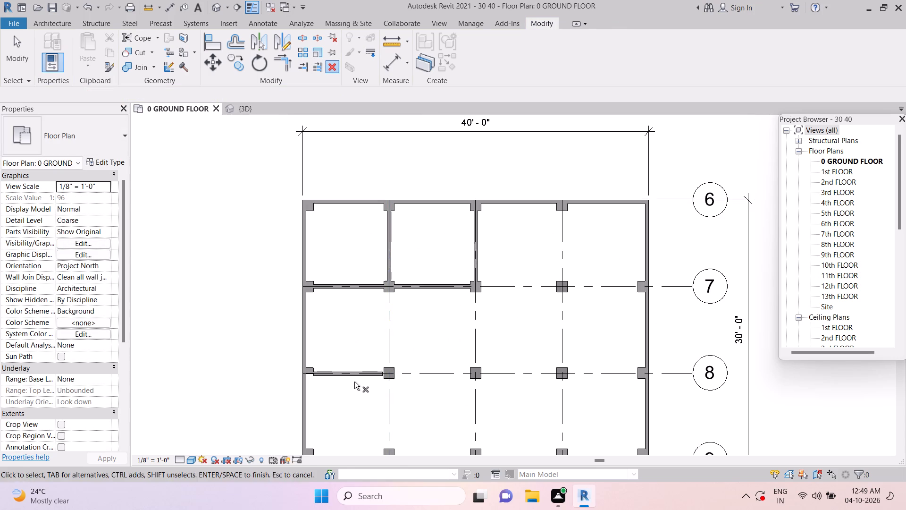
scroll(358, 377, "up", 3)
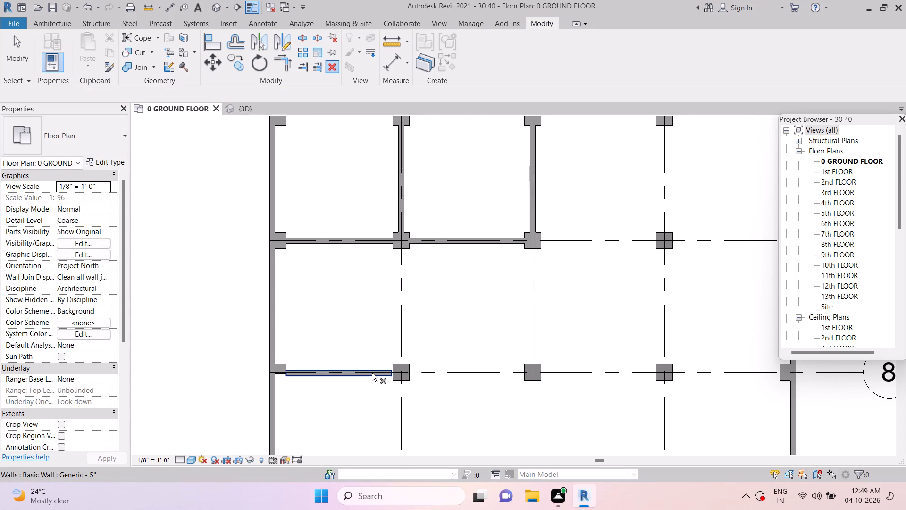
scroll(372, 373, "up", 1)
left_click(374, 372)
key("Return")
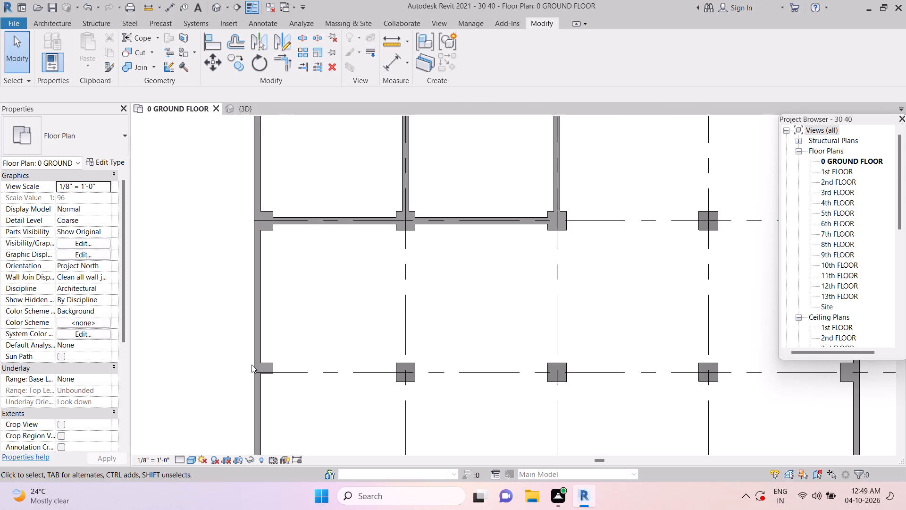
Examine the exterior wall's column on grid 8, checking its shape and size against the neighbouring columns.
left_click(266, 376)
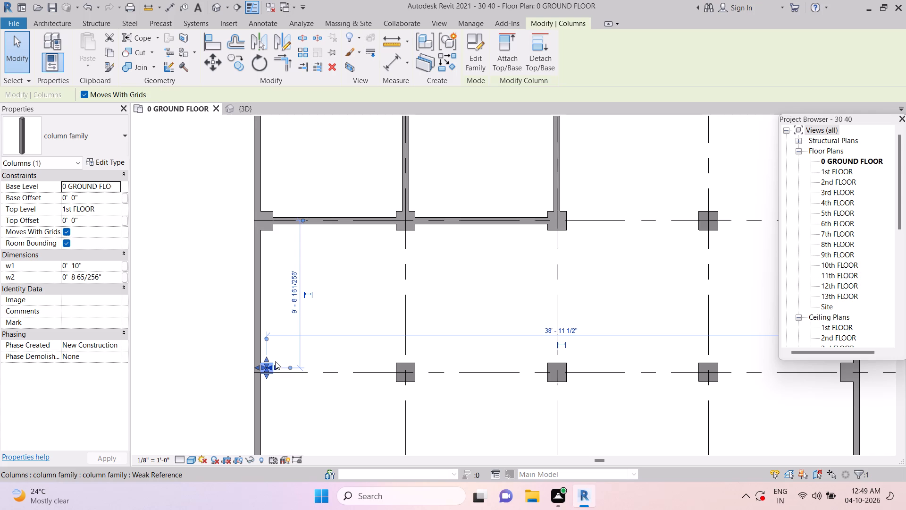
left_click(212, 295)
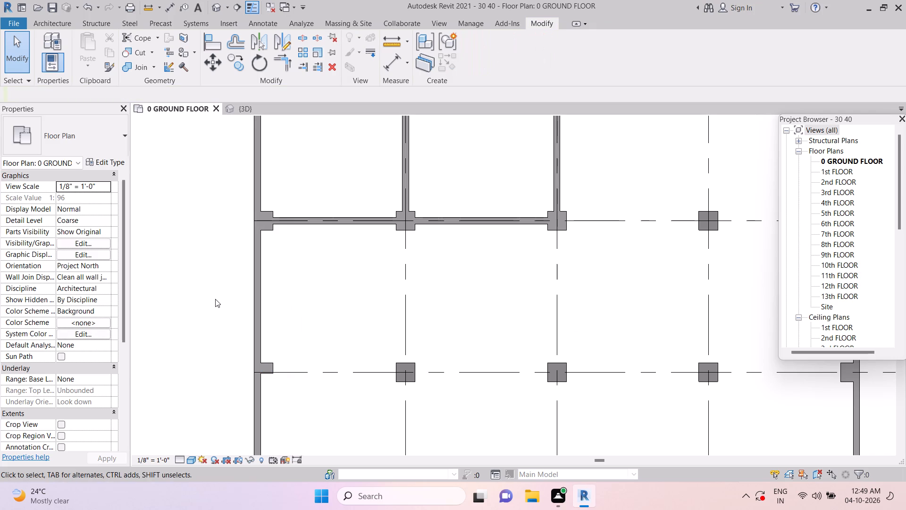
scroll(256, 365, "down", 3)
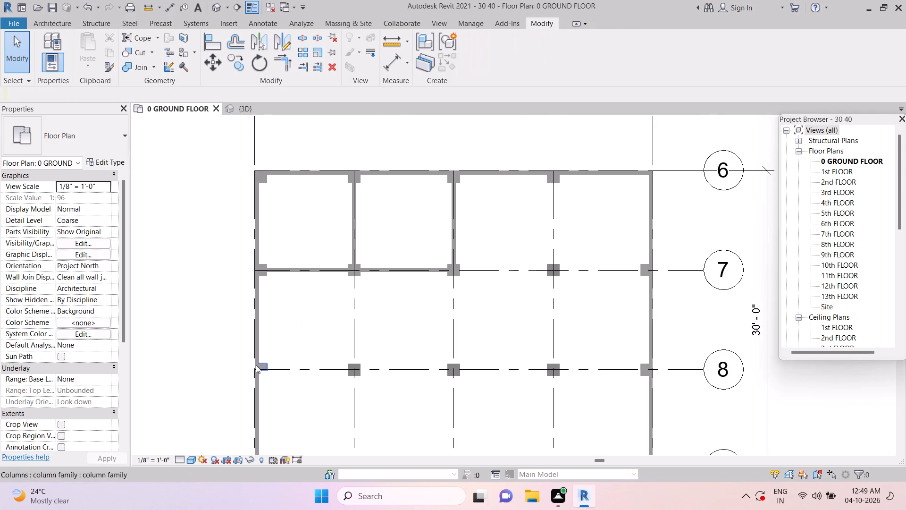
scroll(256, 365, "down", 1)
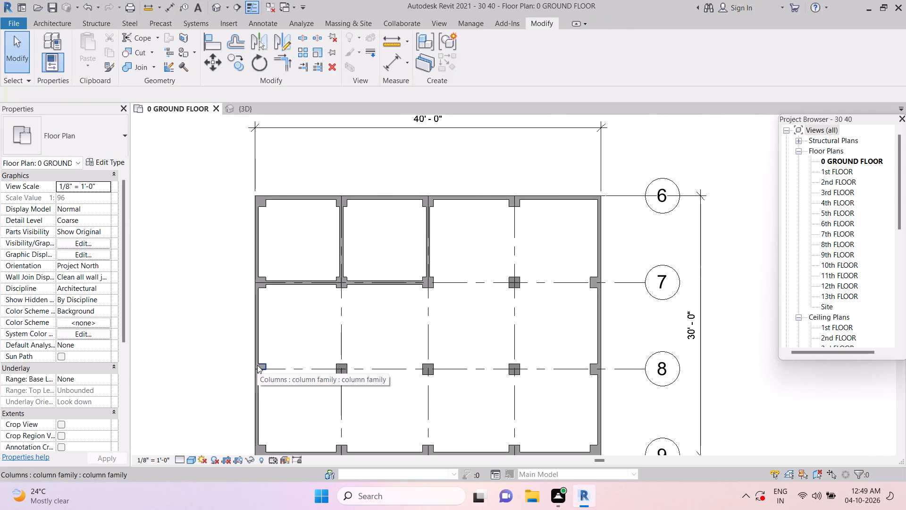
scroll(262, 364, "up", 3)
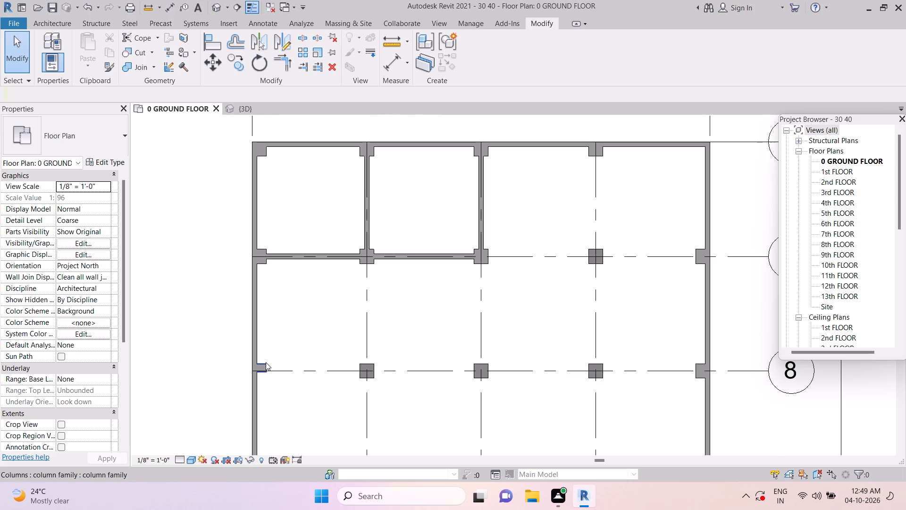
scroll(266, 362, "up", 2)
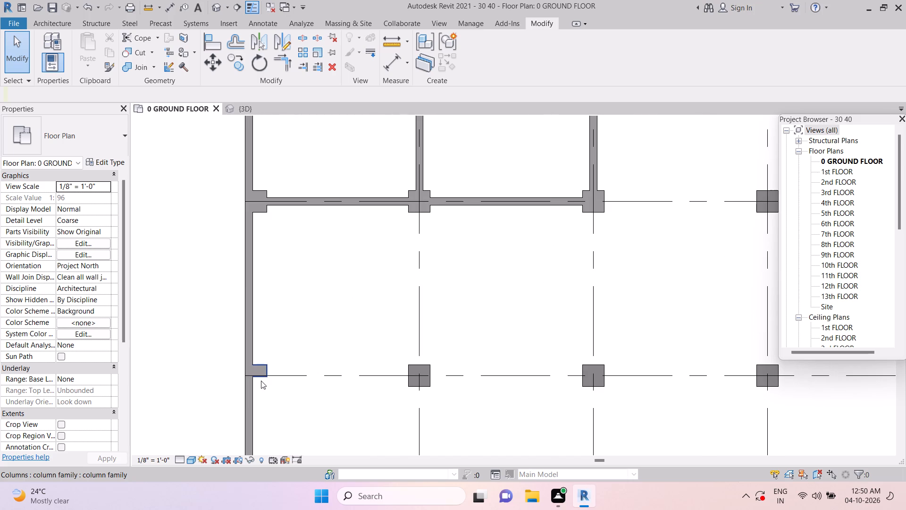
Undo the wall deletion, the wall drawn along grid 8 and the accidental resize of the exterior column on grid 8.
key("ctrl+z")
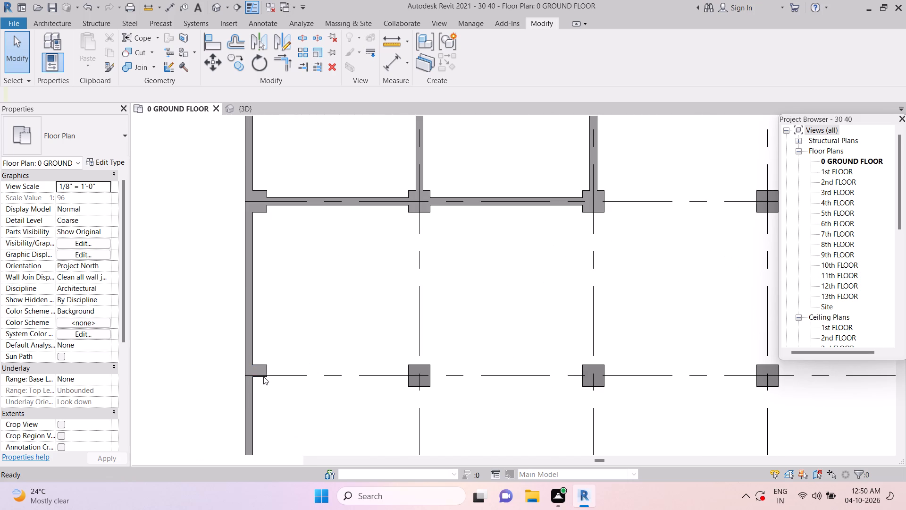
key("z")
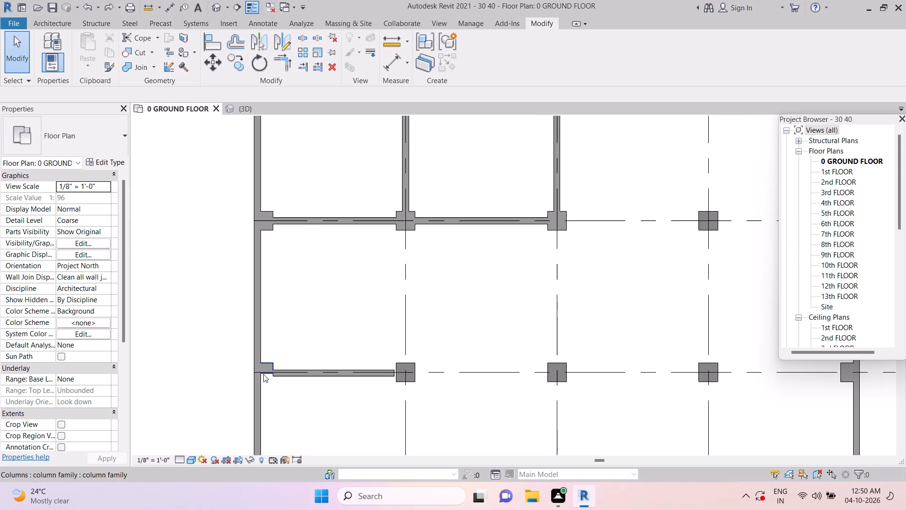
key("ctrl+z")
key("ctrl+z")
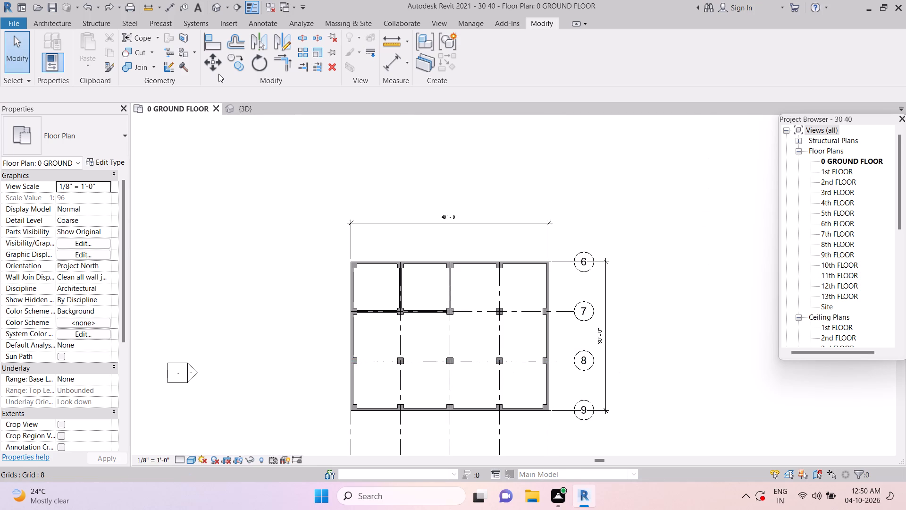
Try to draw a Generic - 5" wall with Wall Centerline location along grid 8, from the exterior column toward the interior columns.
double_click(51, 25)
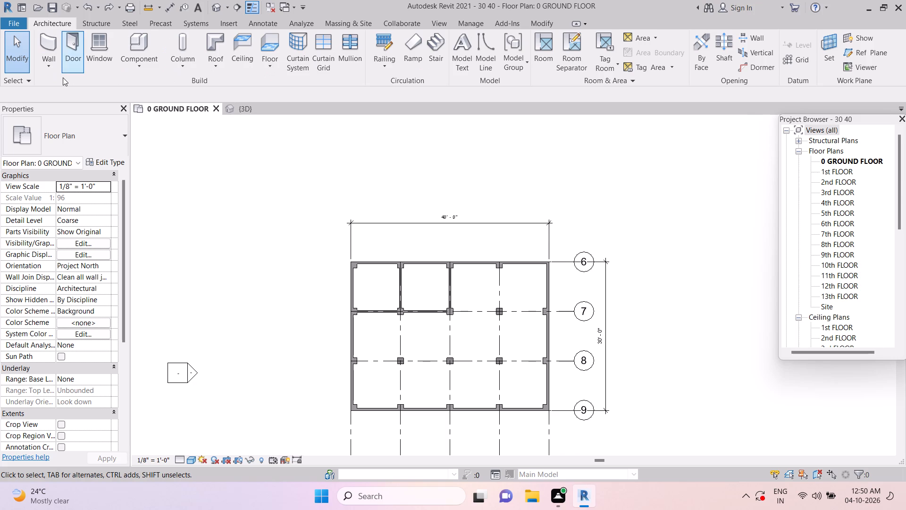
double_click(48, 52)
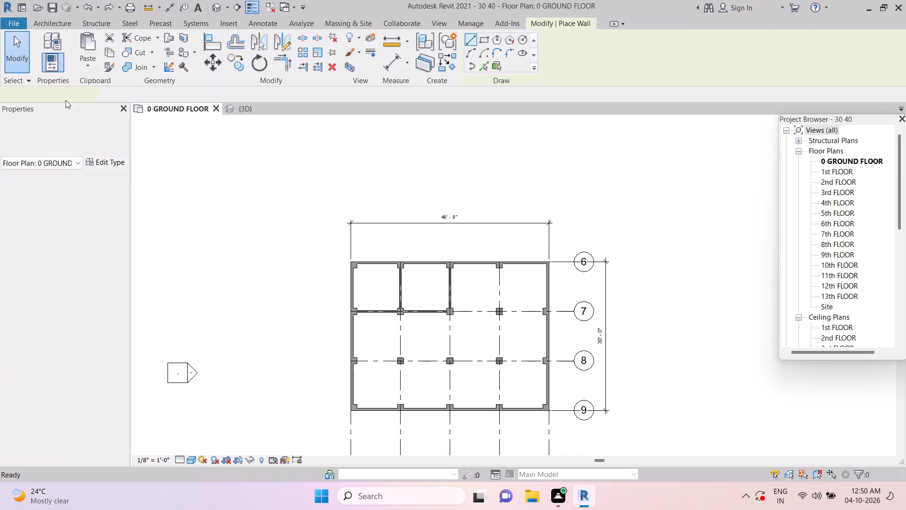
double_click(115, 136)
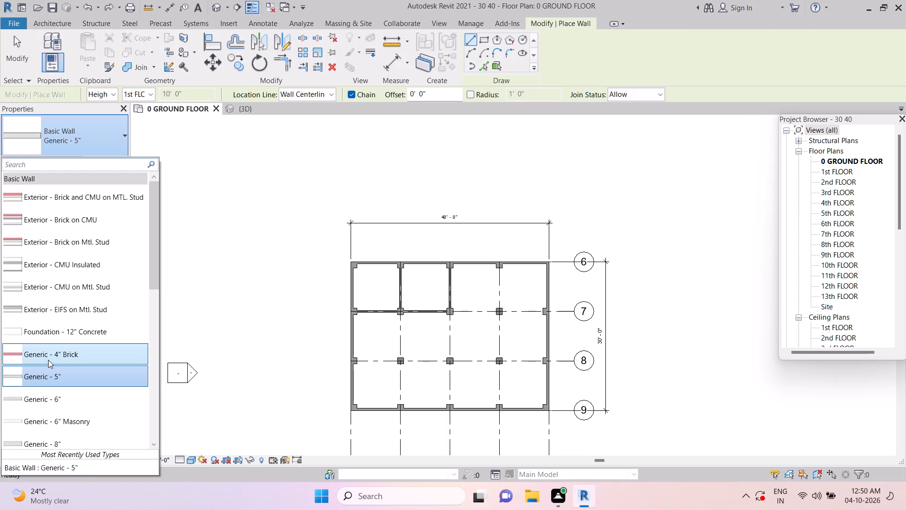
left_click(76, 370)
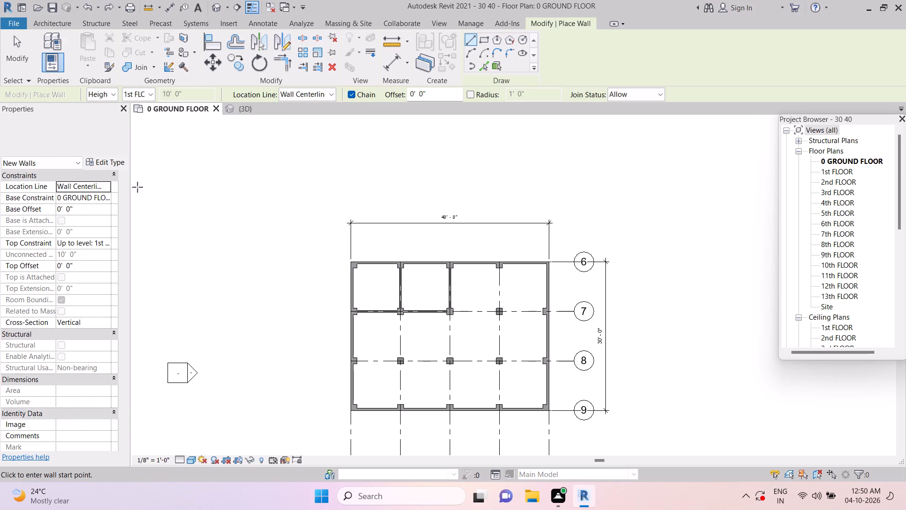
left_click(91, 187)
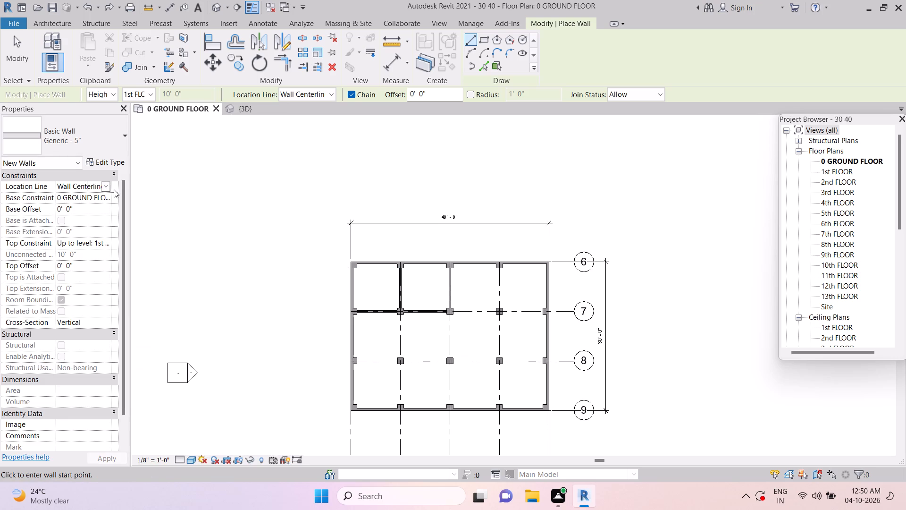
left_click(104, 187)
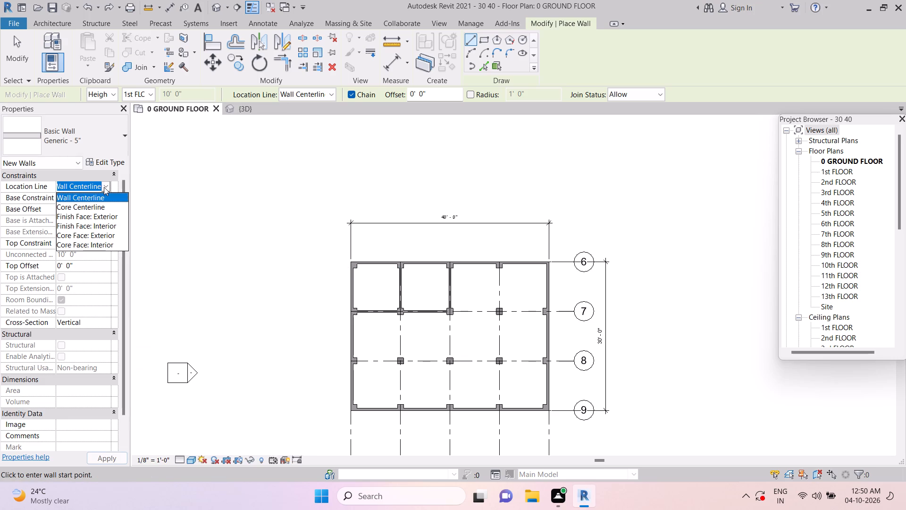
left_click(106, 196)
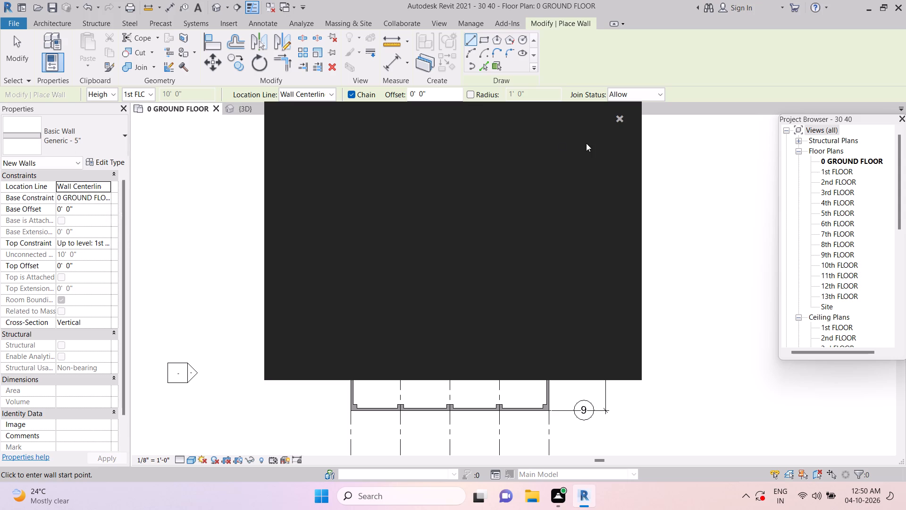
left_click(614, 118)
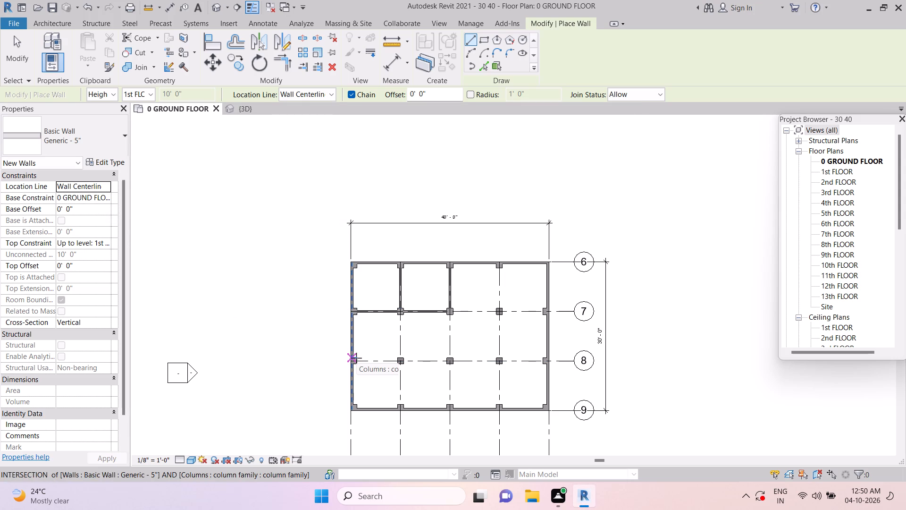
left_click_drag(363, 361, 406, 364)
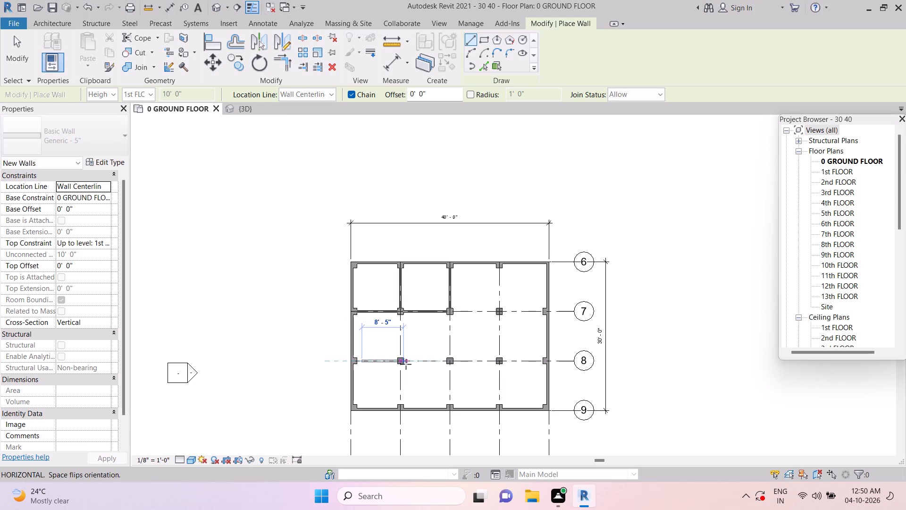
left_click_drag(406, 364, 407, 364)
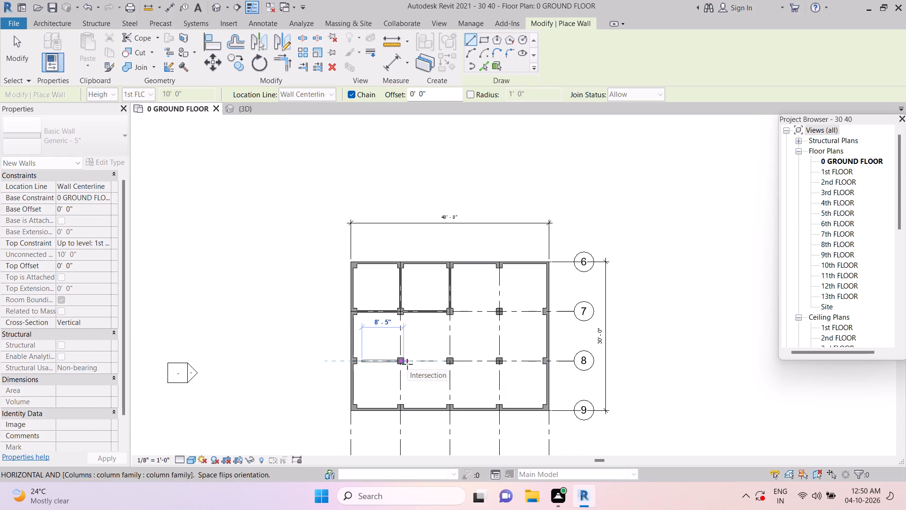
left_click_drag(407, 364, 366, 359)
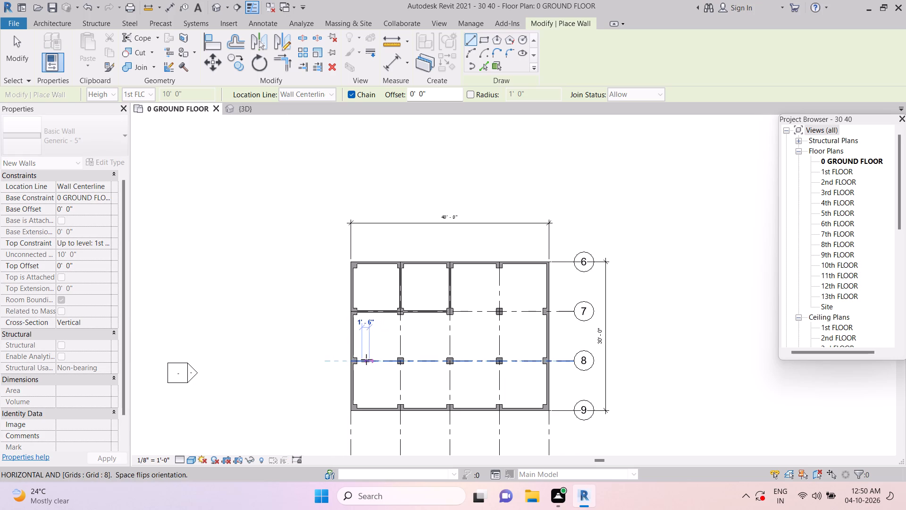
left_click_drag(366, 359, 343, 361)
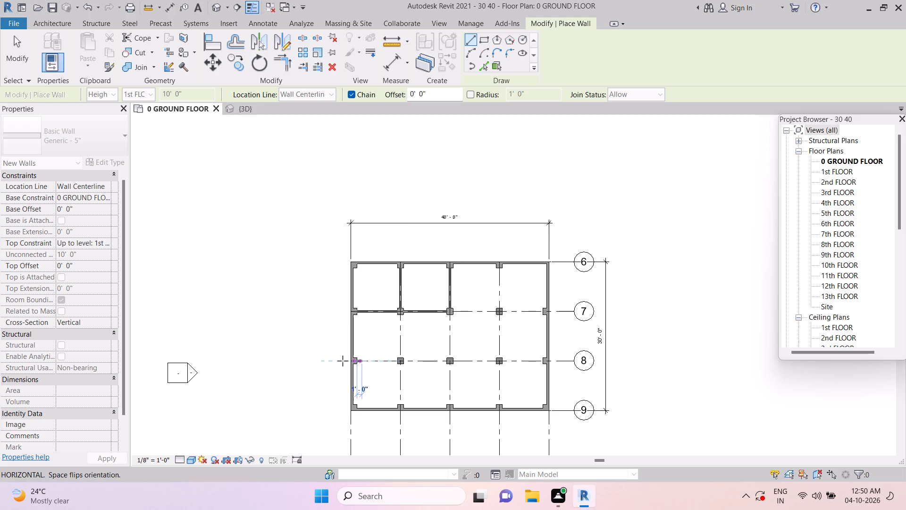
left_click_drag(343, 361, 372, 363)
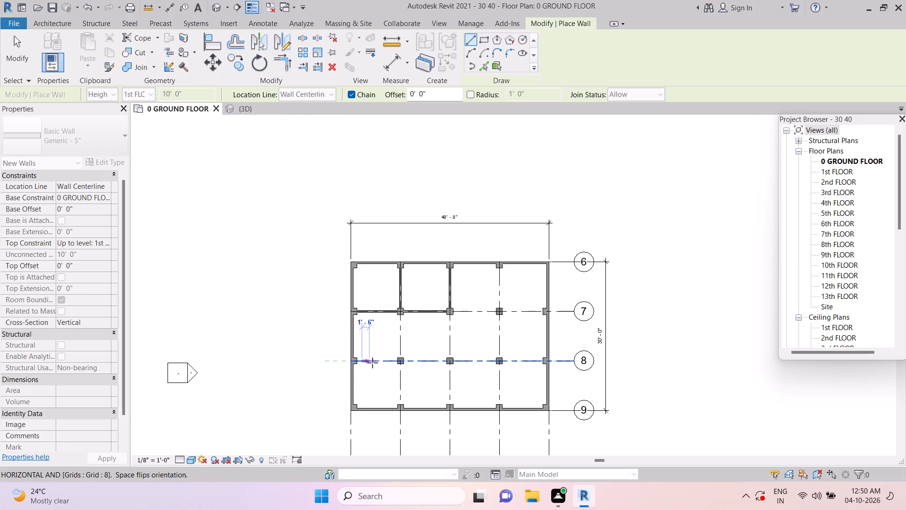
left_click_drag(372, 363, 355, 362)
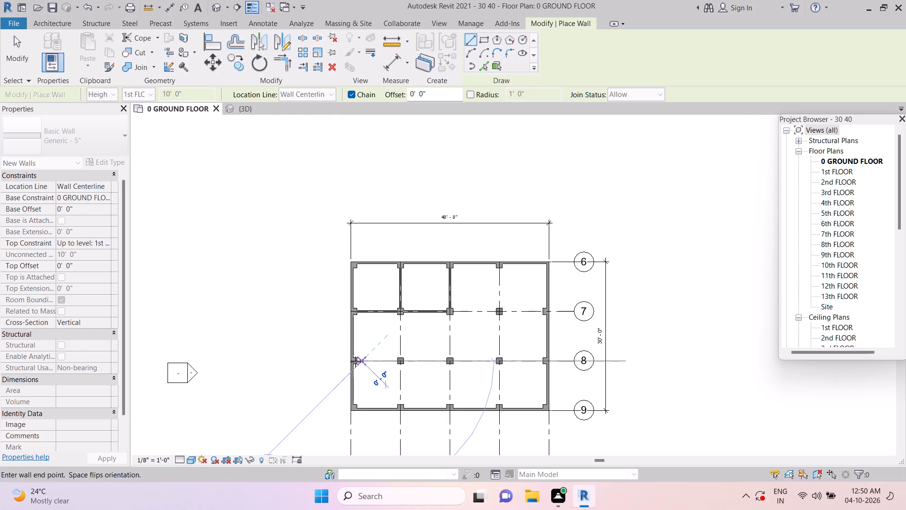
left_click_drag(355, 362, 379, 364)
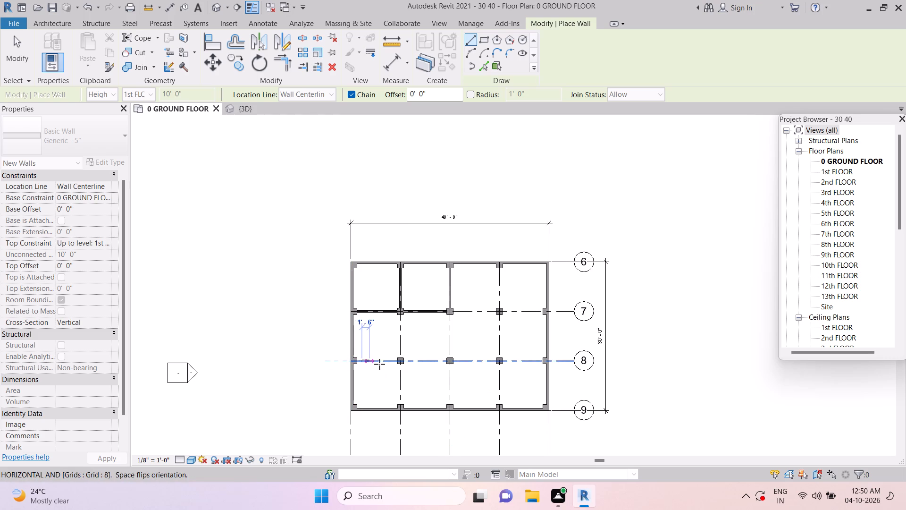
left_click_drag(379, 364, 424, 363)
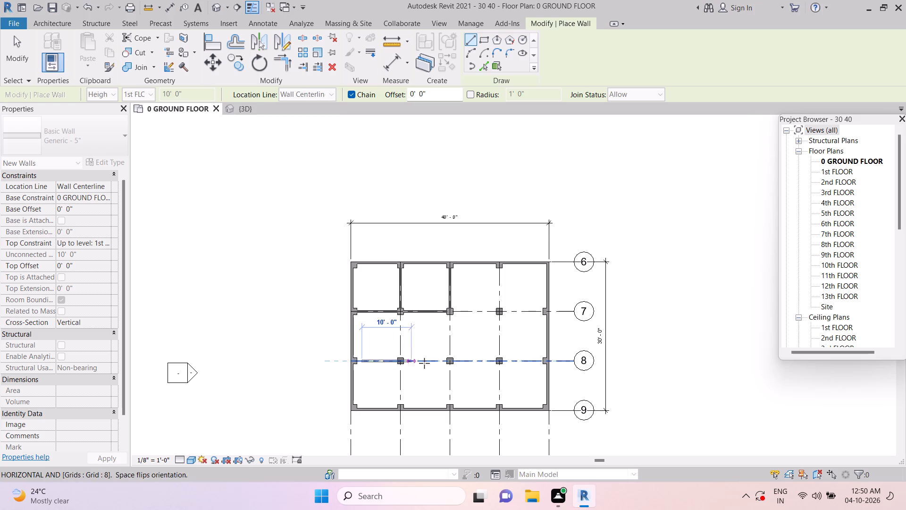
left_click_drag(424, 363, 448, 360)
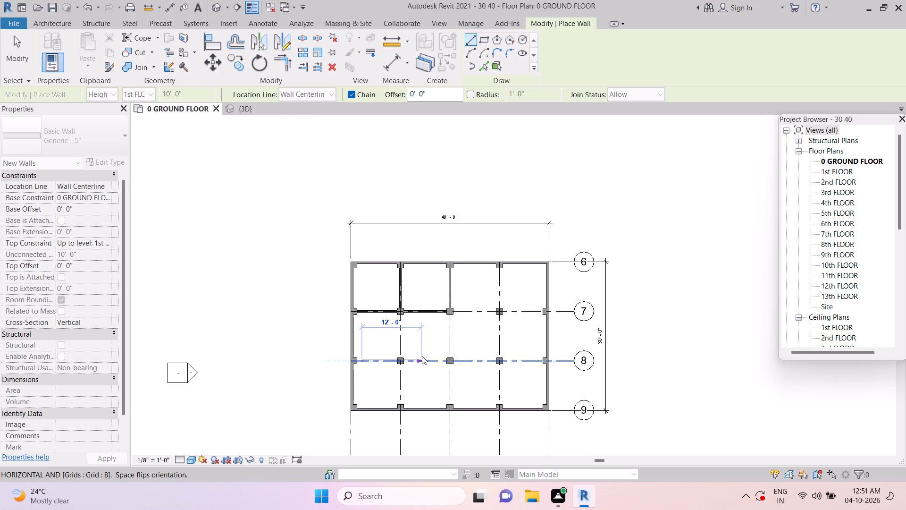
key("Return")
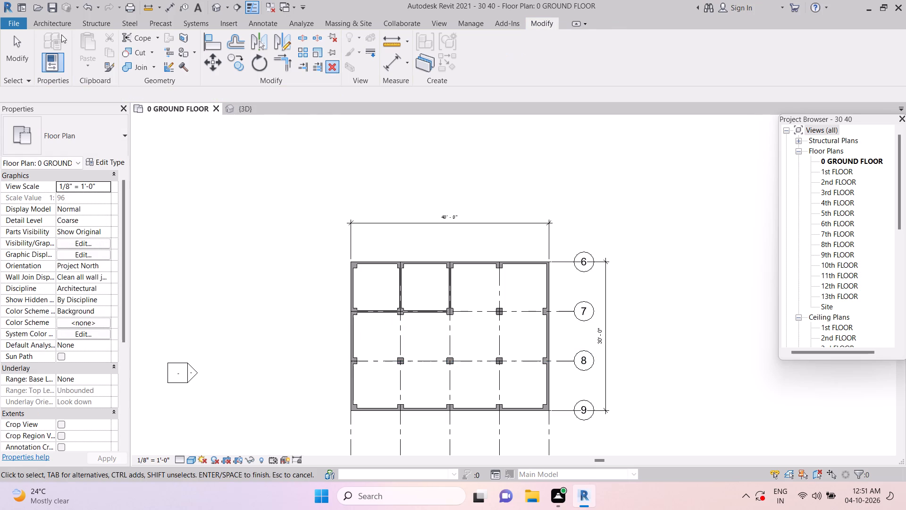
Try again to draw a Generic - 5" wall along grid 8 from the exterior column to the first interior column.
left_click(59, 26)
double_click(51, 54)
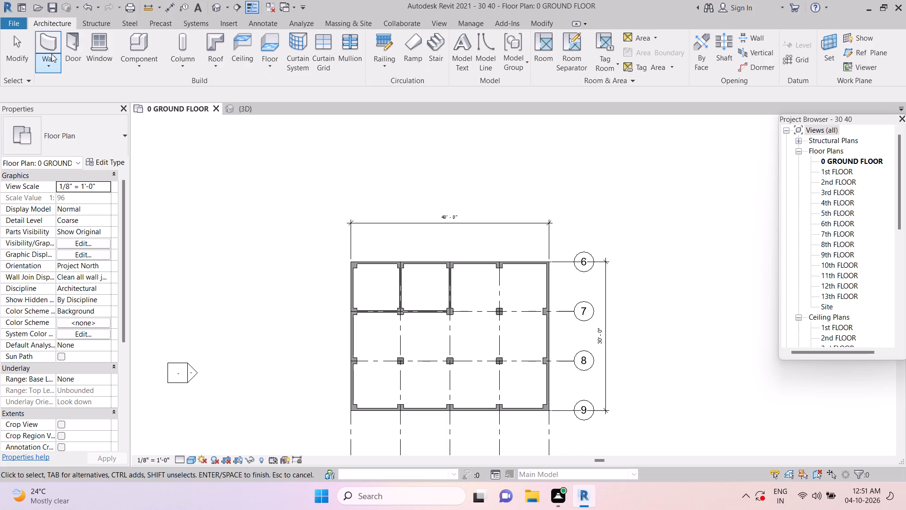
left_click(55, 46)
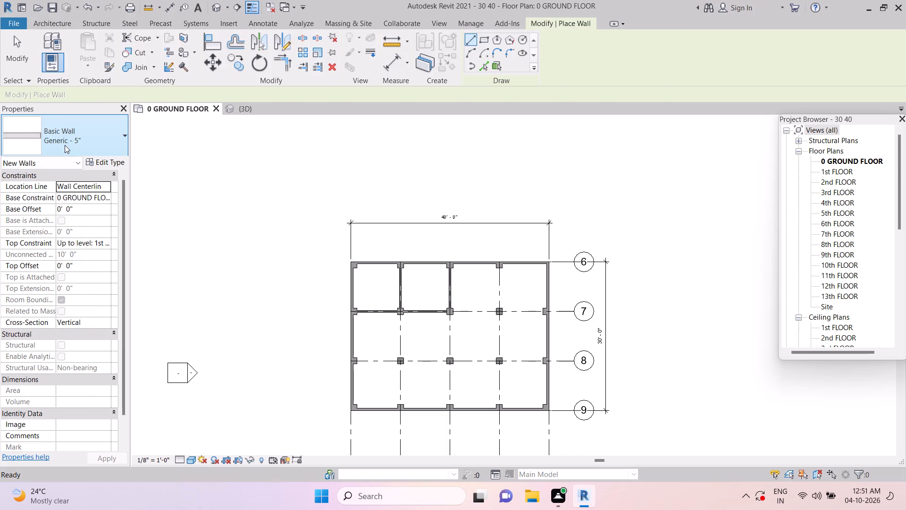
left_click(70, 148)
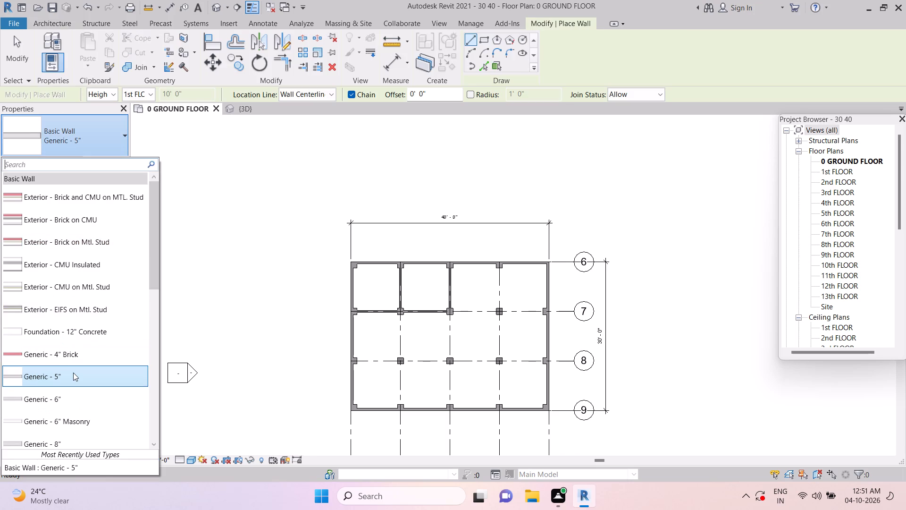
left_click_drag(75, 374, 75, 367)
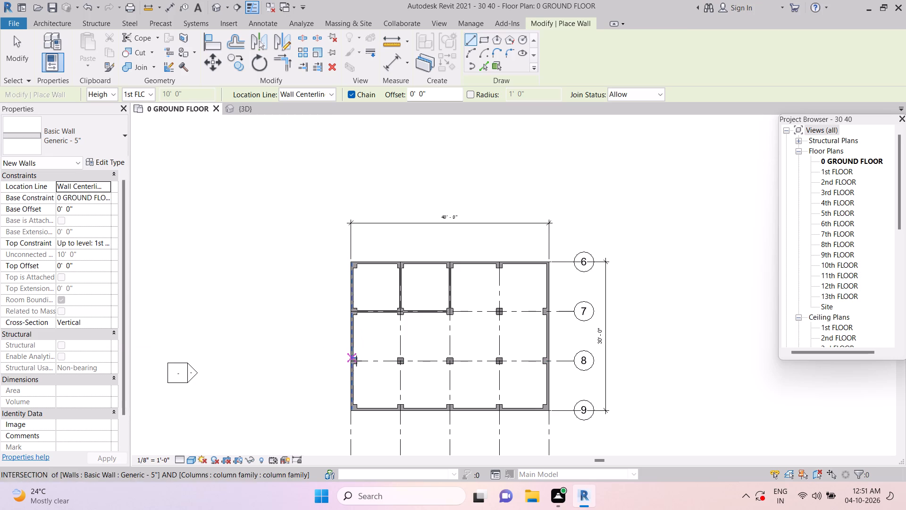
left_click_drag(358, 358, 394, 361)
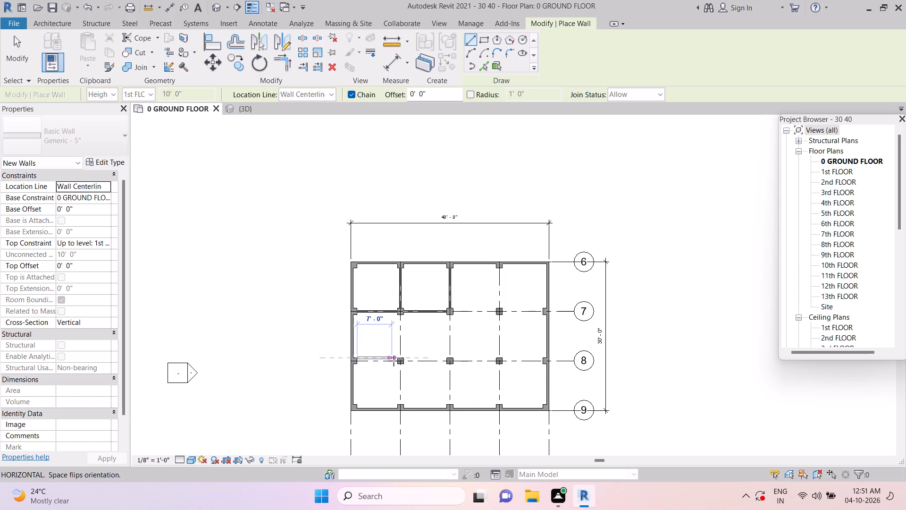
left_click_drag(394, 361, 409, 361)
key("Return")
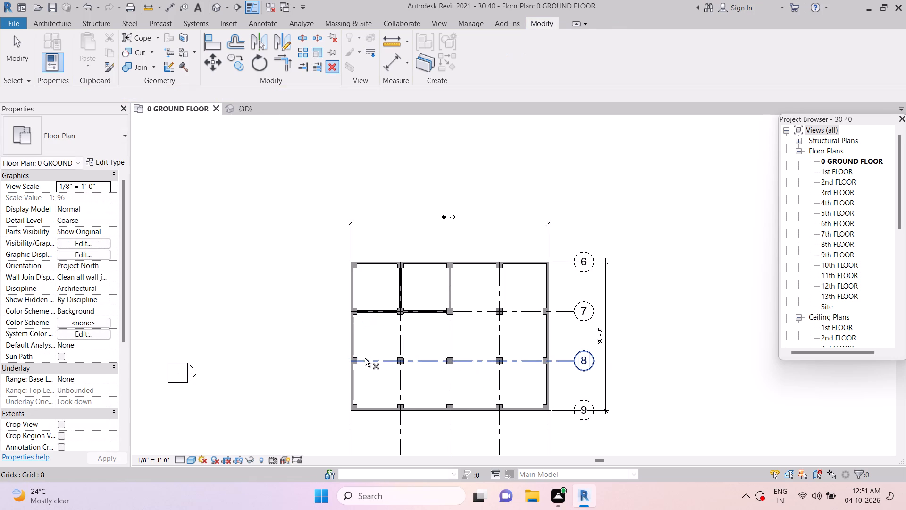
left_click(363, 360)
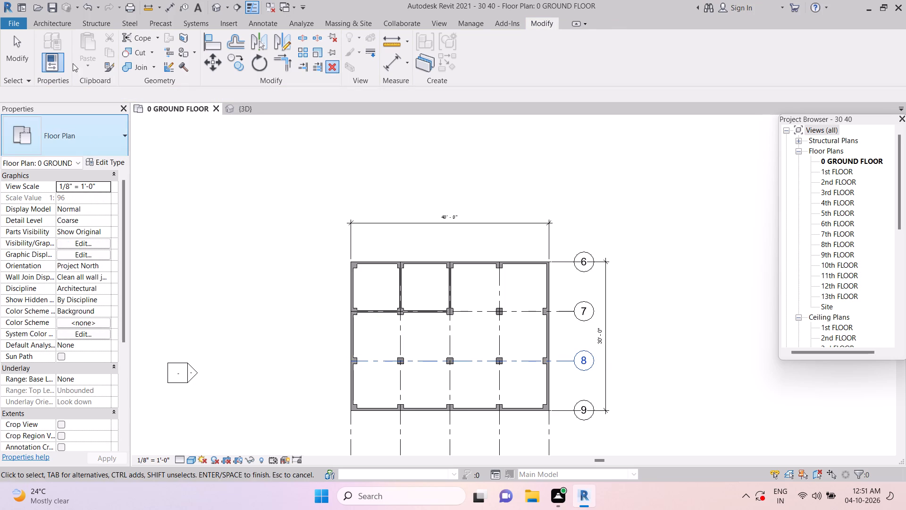
Draw a Generic - 5" wall from the first interior column on grid 8 to the exterior wall's column on grid 9.
left_click(63, 29)
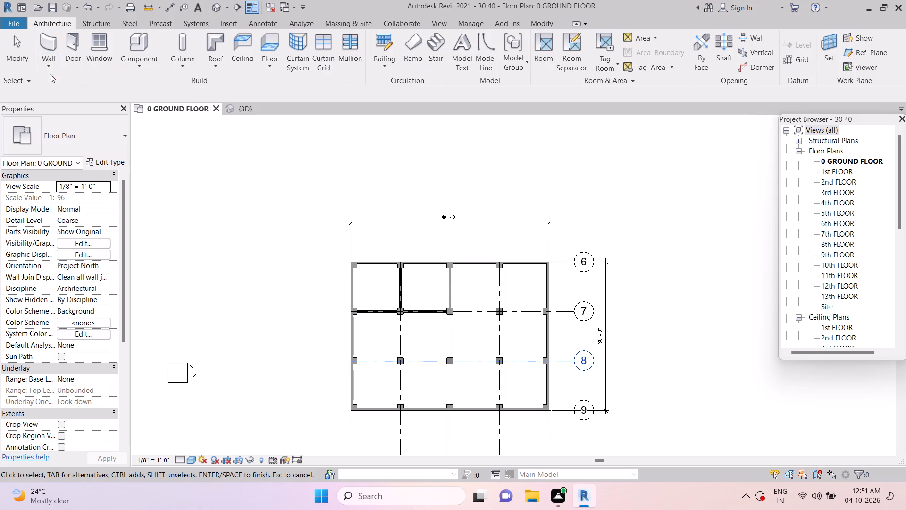
left_click(50, 50)
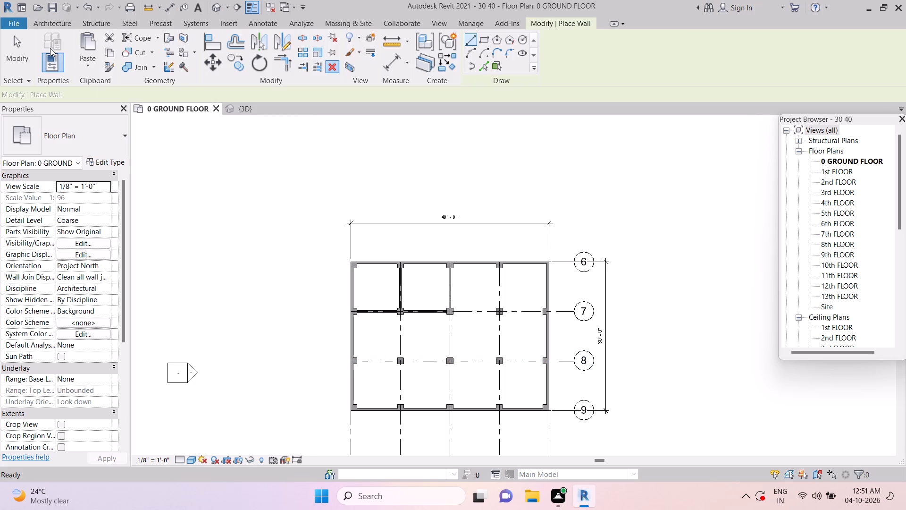
left_click(66, 136)
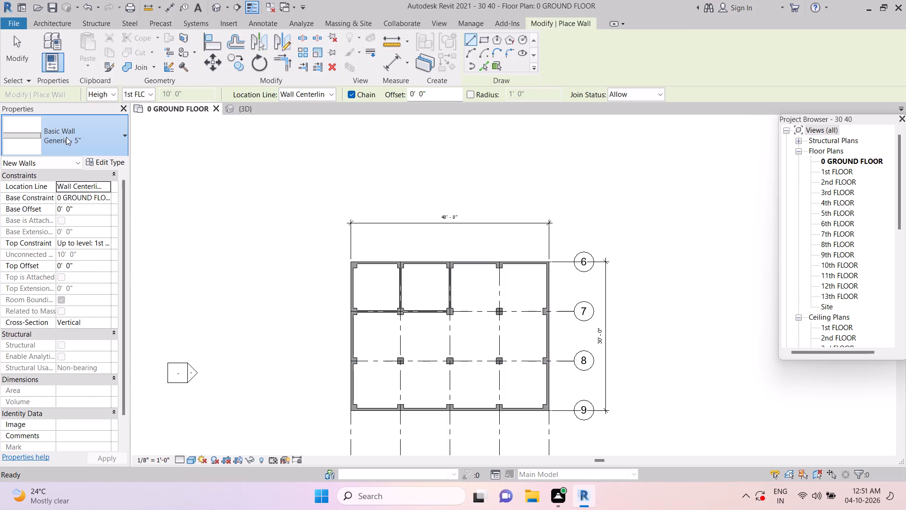
double_click(34, 371)
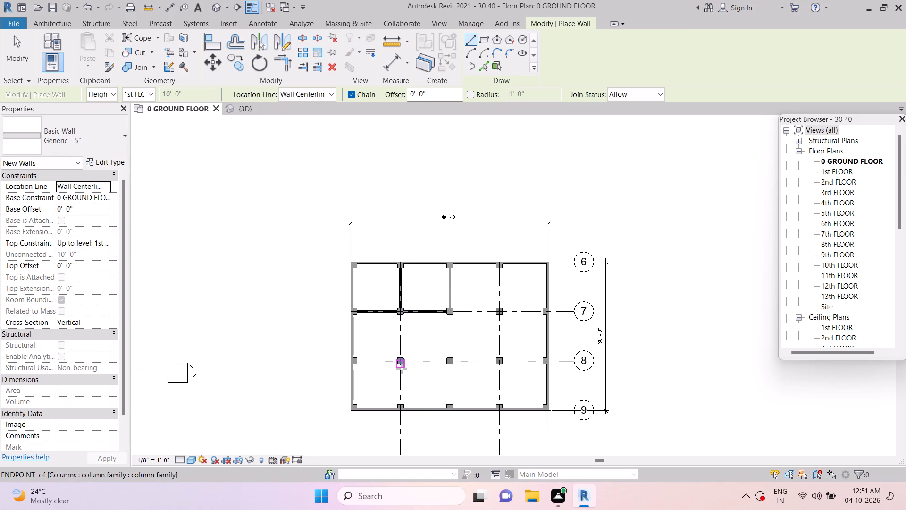
left_click_drag(402, 363, 403, 399)
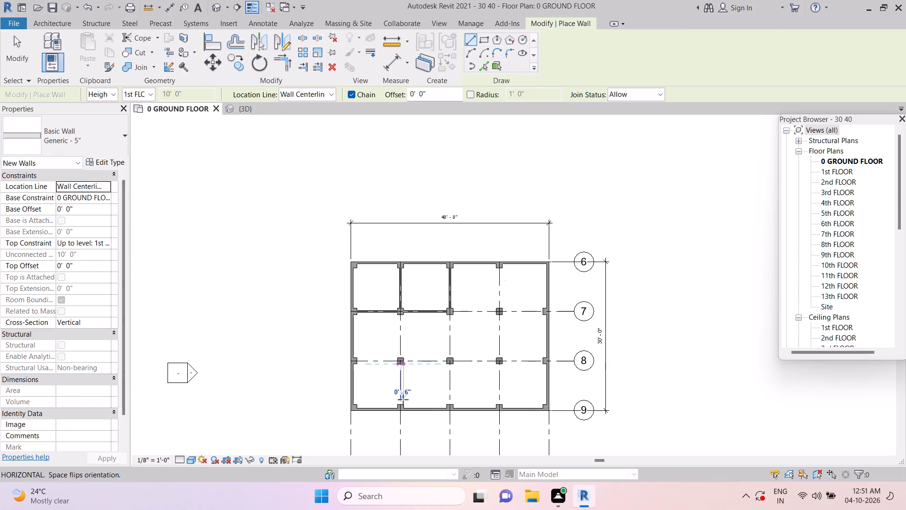
left_click_drag(403, 399, 404, 408)
left_click(404, 408)
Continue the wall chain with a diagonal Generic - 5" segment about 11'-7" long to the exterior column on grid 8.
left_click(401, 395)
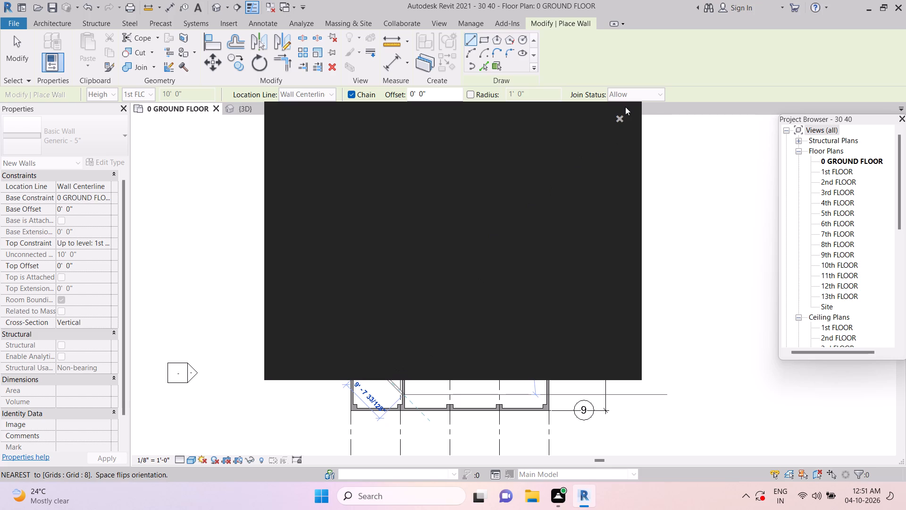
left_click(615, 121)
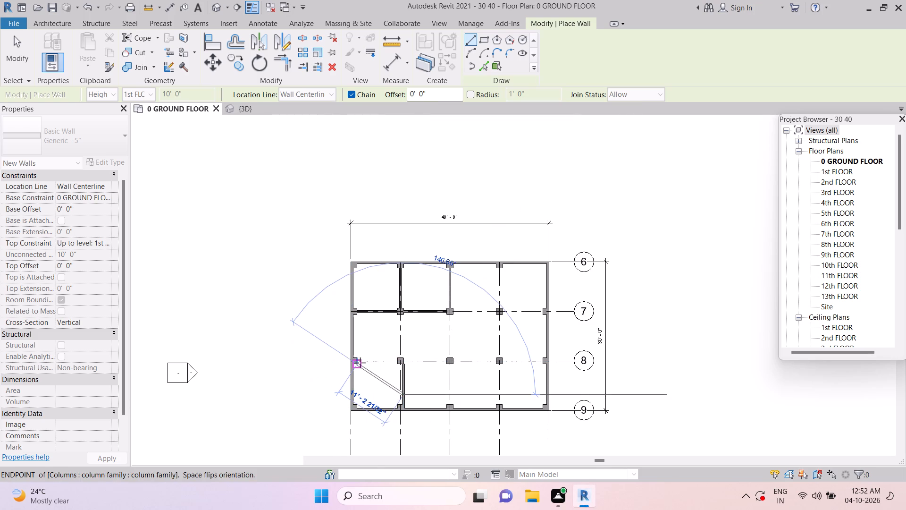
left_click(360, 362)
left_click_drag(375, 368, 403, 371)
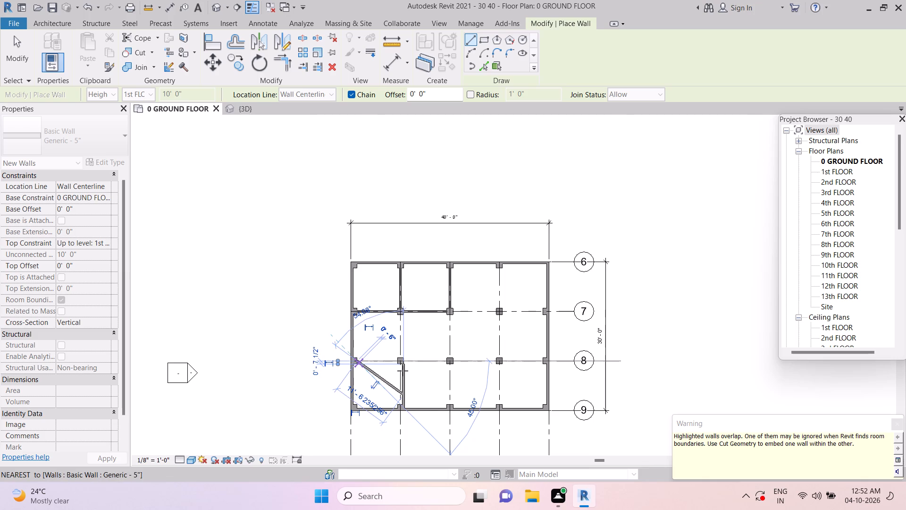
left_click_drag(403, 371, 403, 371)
Delete the diagonal Generic - 5" wall segments in the corner bay between grids 8 and 9.
left_click(380, 382)
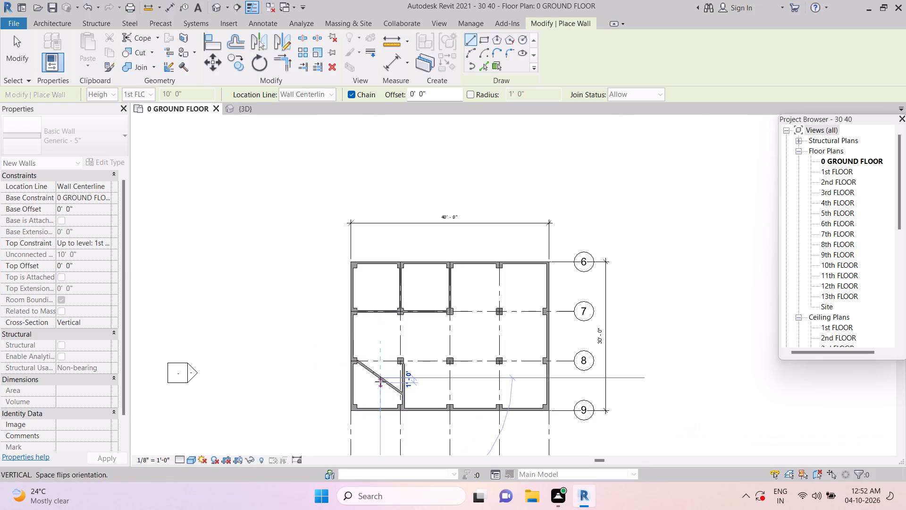
key("Delete")
left_click(379, 376)
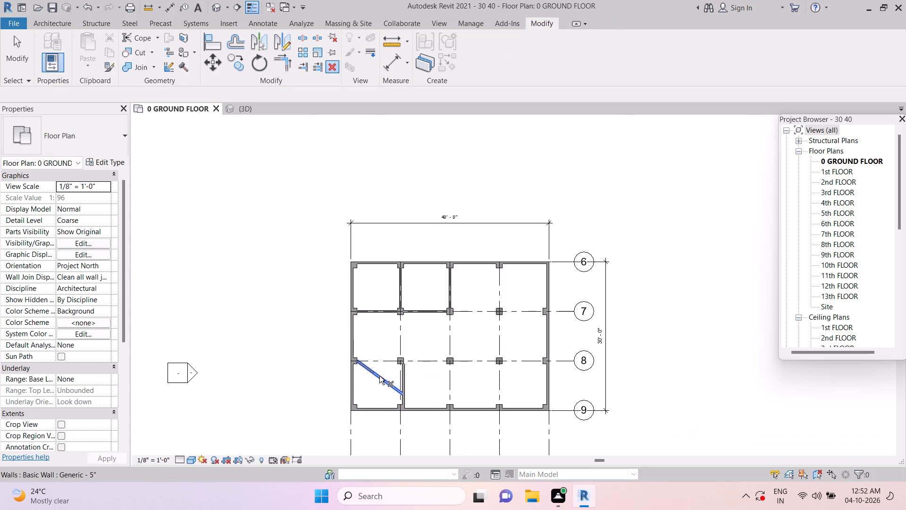
key("Delete")
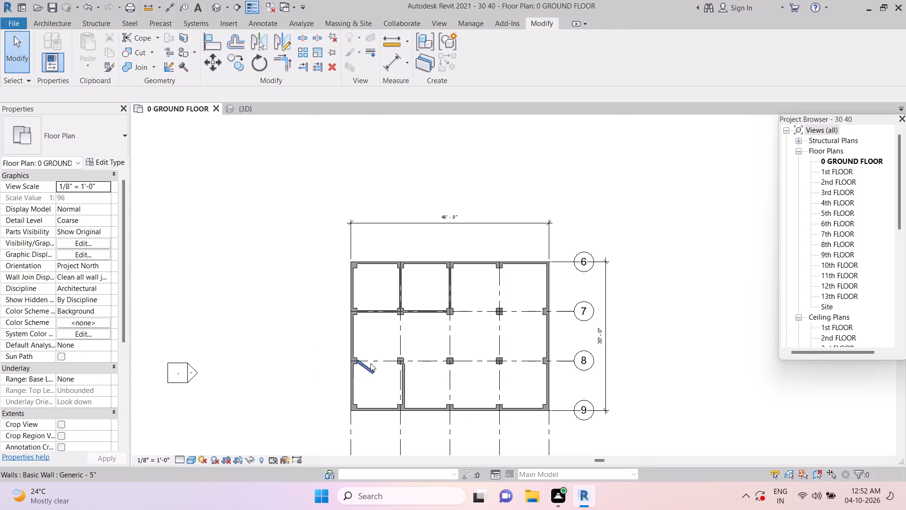
left_click(369, 368)
key("Delete")
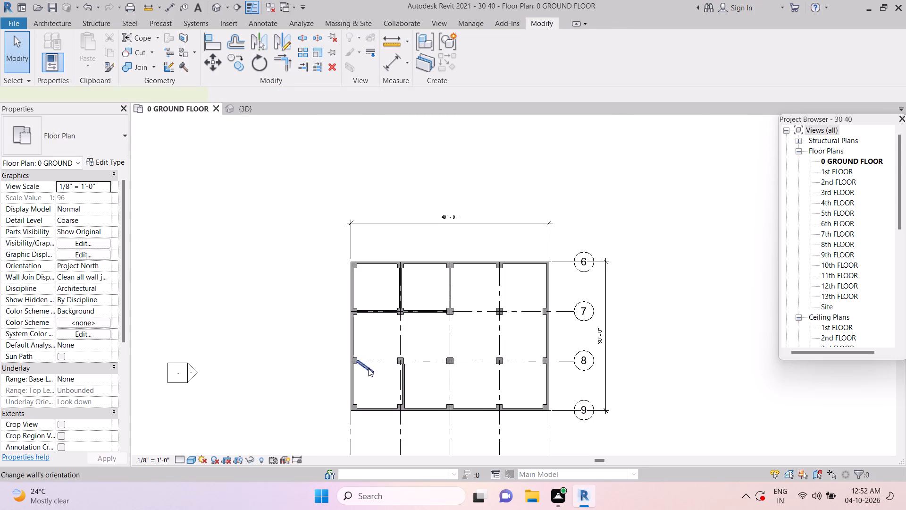
Nudge the vertical Generic - 5" wall toward grid 2 between grids 8 and 9, and remove it.
left_click(404, 377)
key("Left")
key("Left")
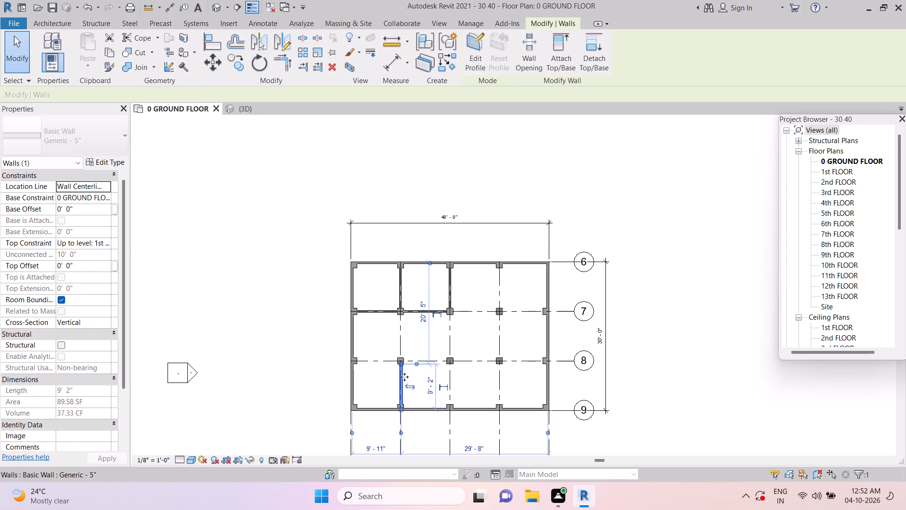
key("Right")
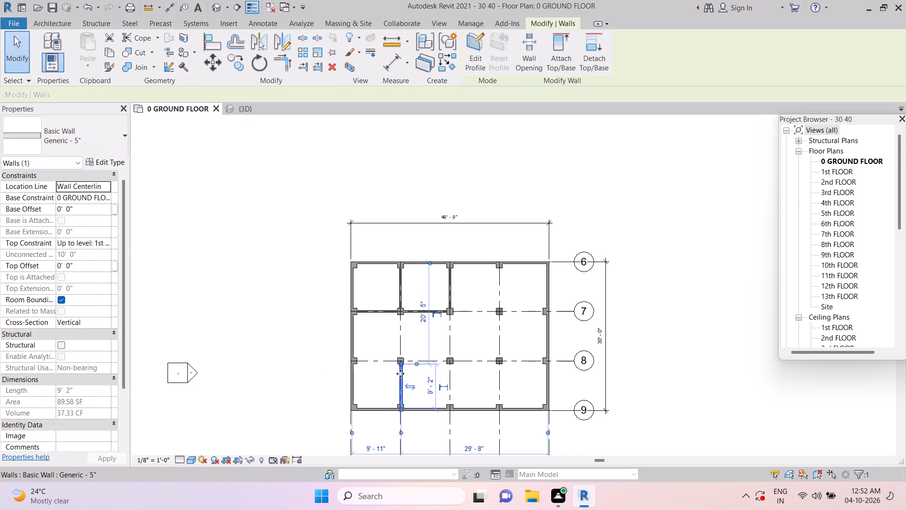
key("Return")
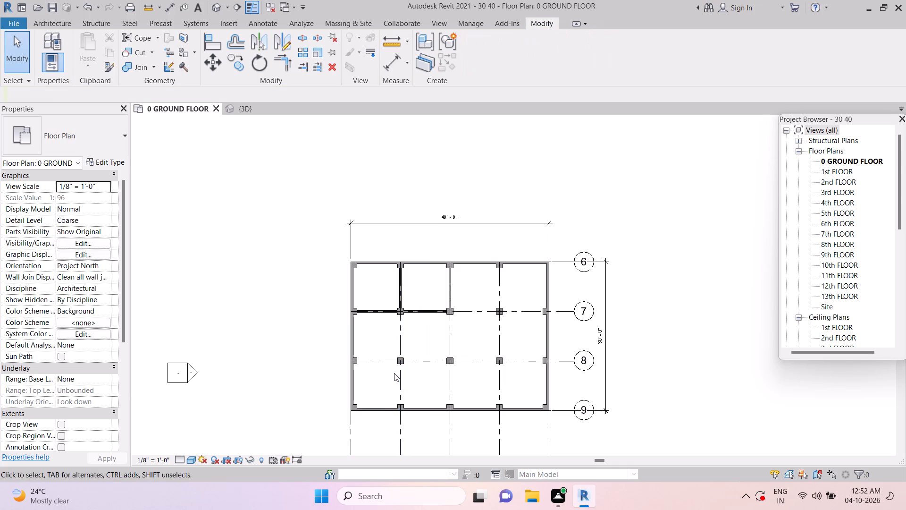
Draw a Generic - 5" wall with Wall Centerline location alongside grid 8, about 18'-1 1/2" long, from the grid 1 column to the grid 3 column.
left_click(59, 28)
left_click(58, 42)
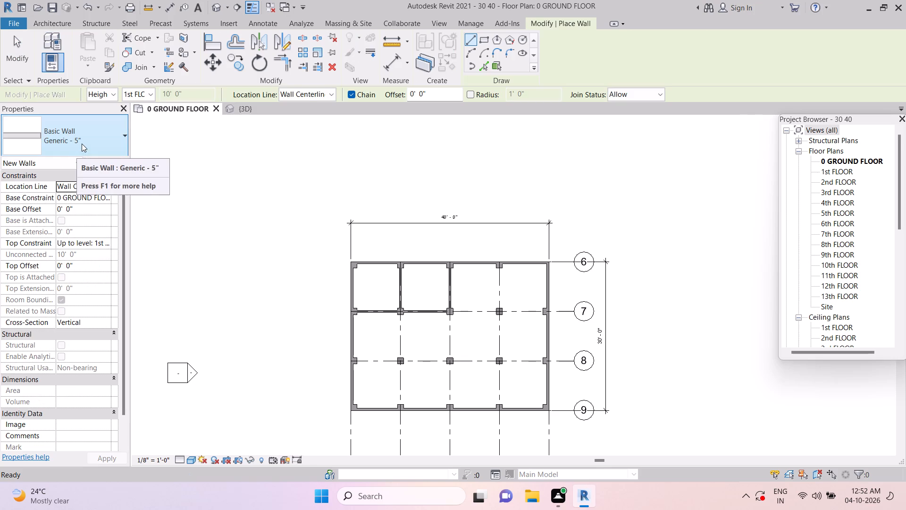
left_click(82, 144)
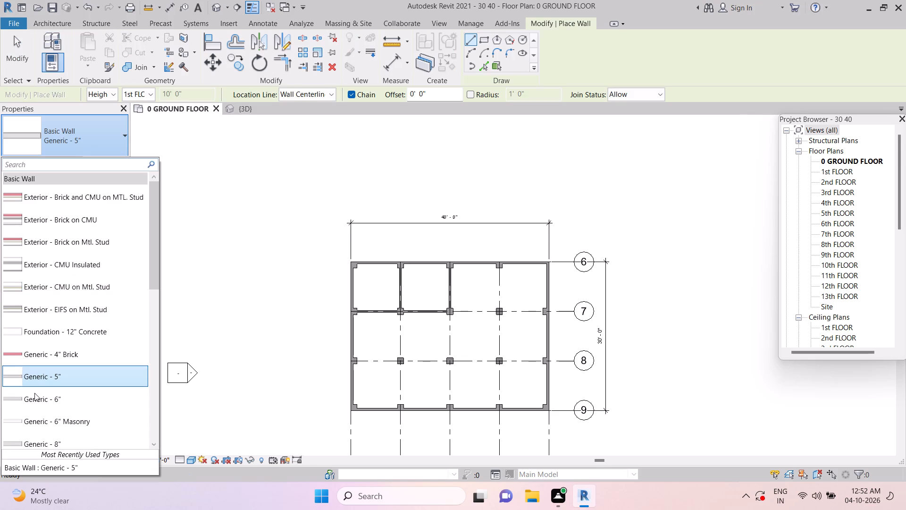
left_click(54, 373)
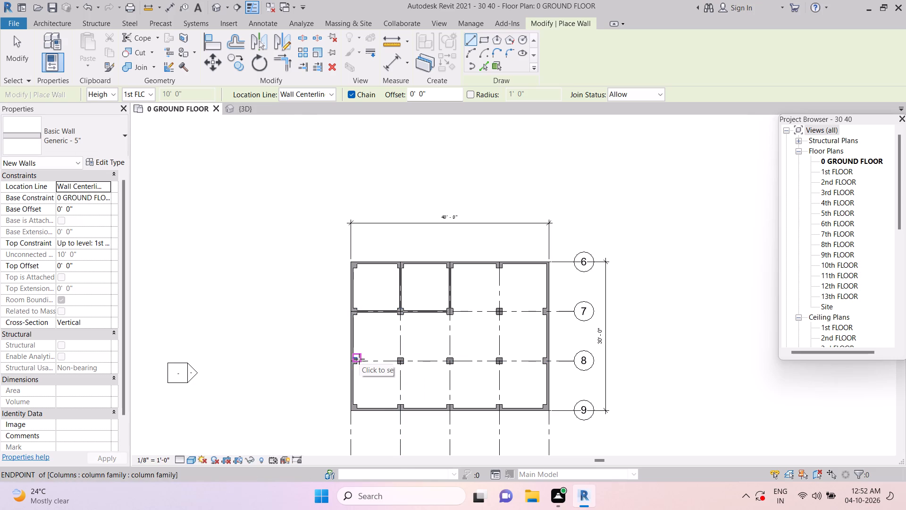
left_click_drag(359, 359, 386, 369)
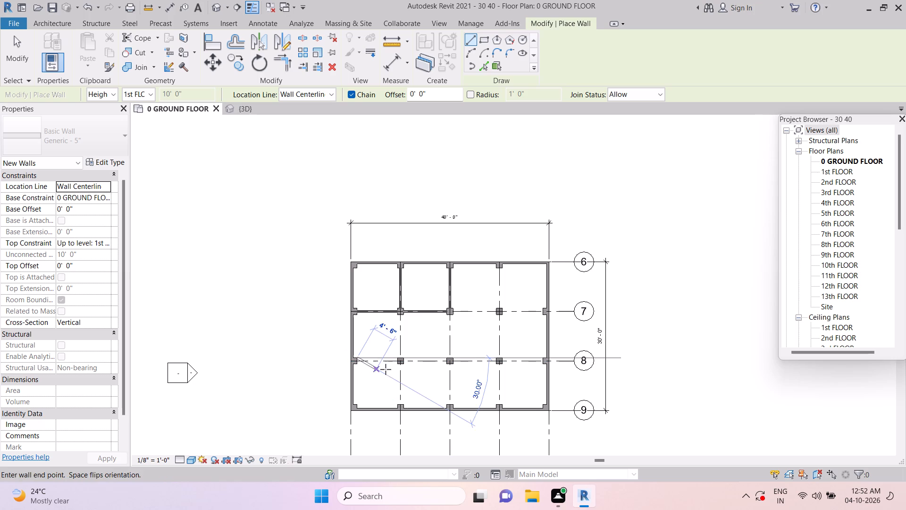
left_click_drag(386, 369, 417, 363)
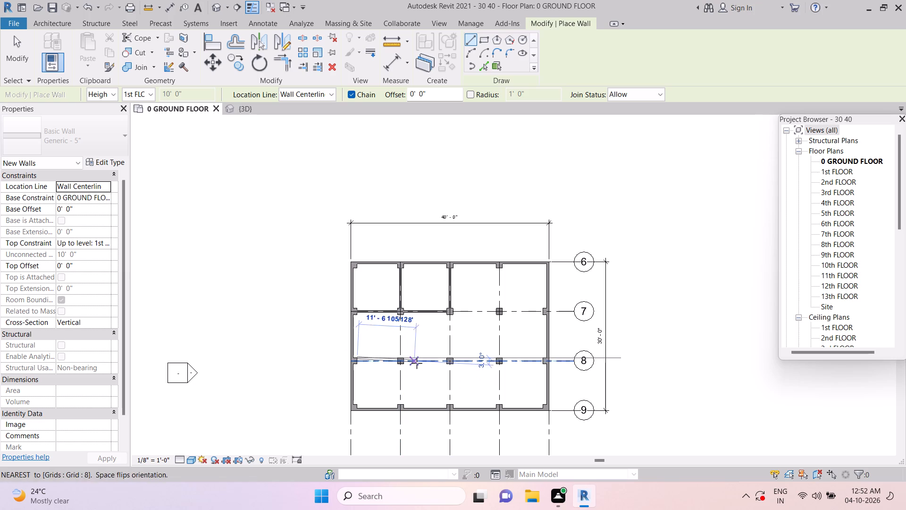
left_click_drag(417, 363, 446, 356)
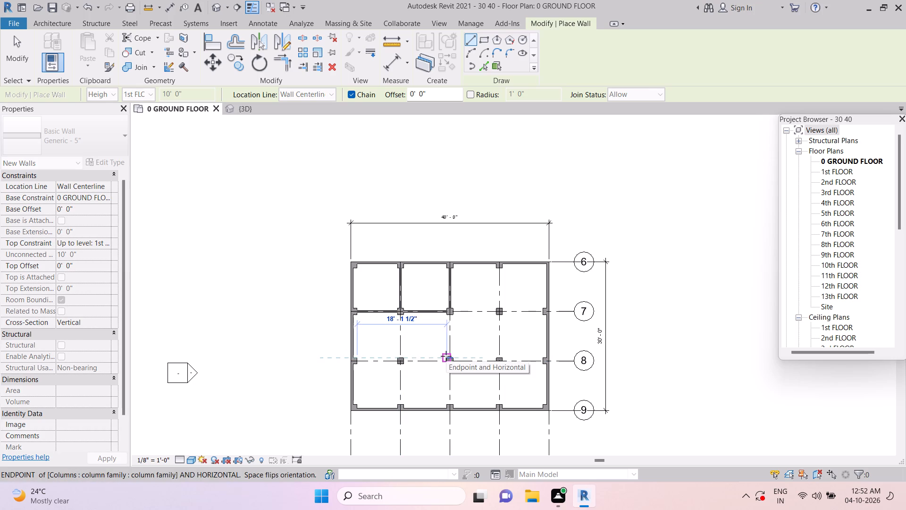
left_click(446, 357)
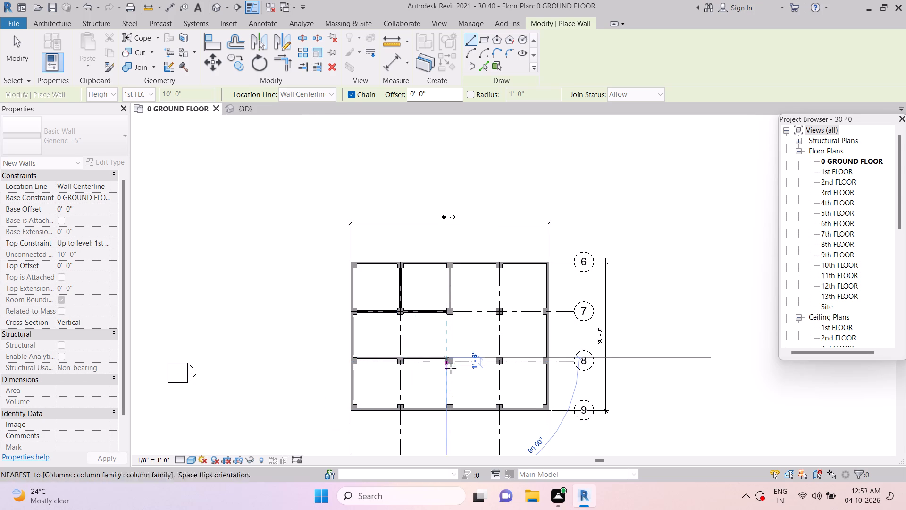
Continue the wall chain alongside grid 3 with segments about 2'-6" and 6'-0" long, down to the column at grid 9.
left_click_drag(451, 369, 445, 442)
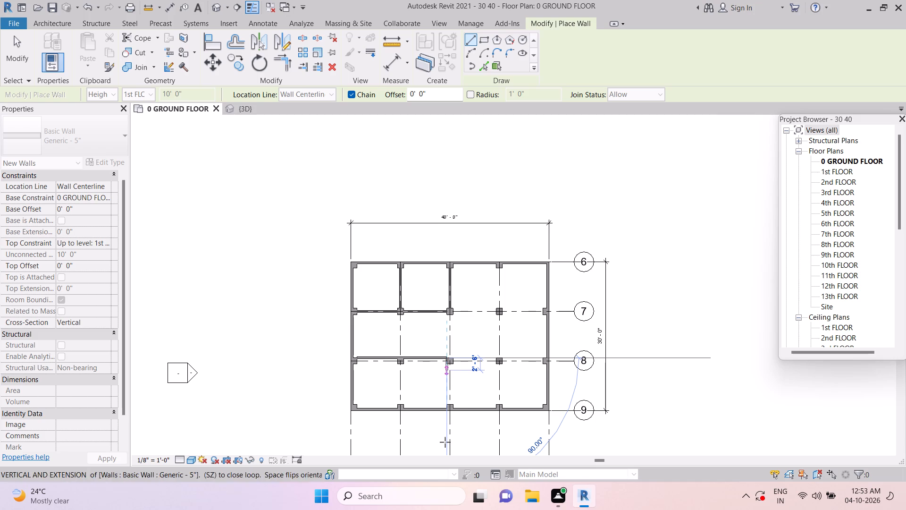
left_click_drag(445, 442, 449, 465)
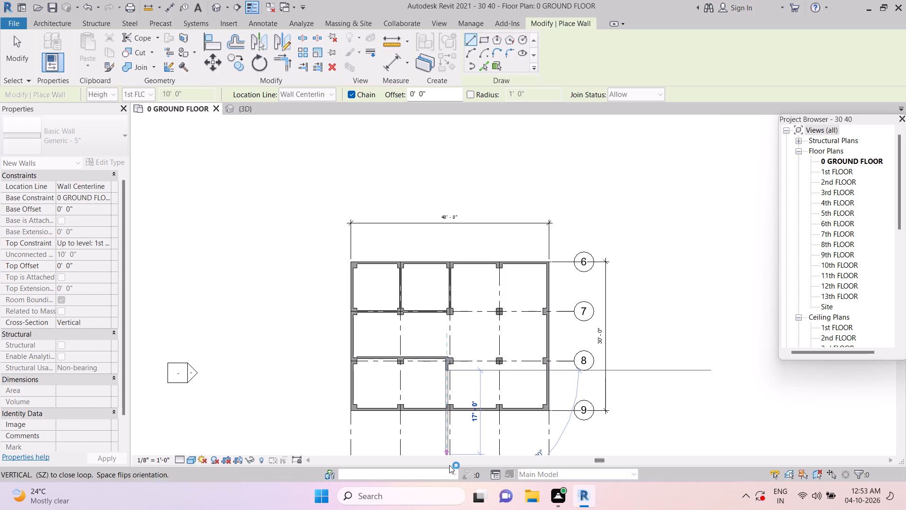
left_click_drag(449, 465, 448, 465)
double_click(446, 462)
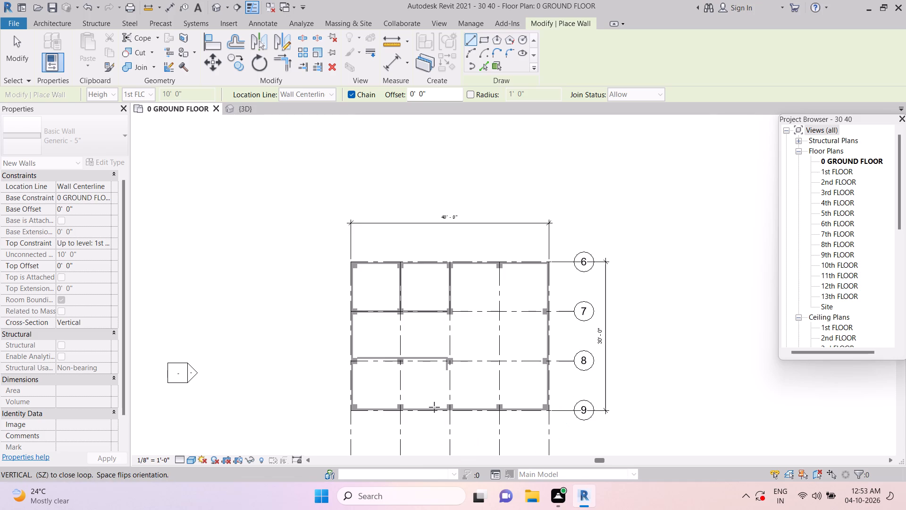
scroll(431, 412, "down", 2)
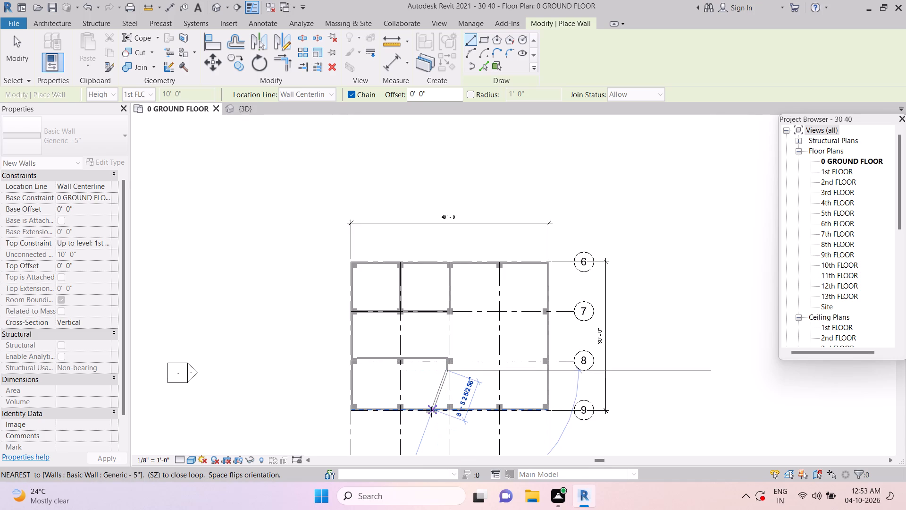
scroll(431, 412, "down", 1)
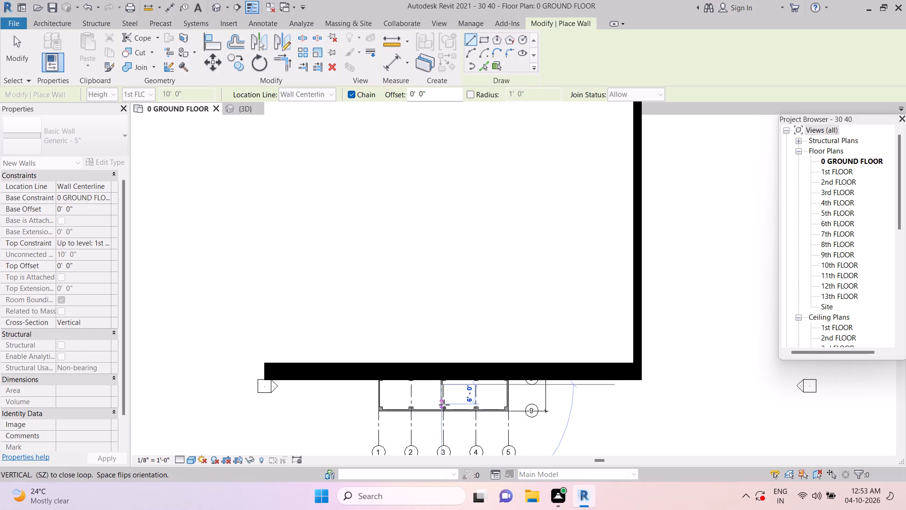
left_click(444, 406)
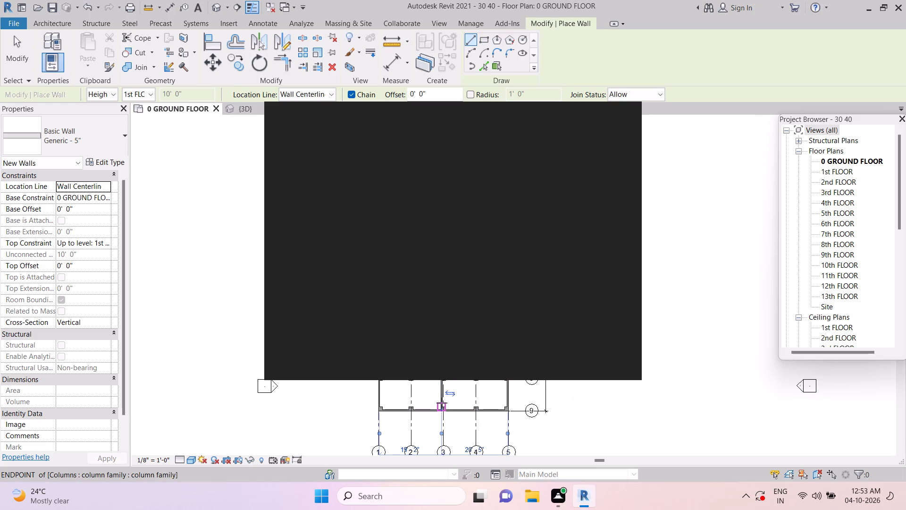
Dismiss the Autodesk notification card covering the floor plan.
left_click(621, 115)
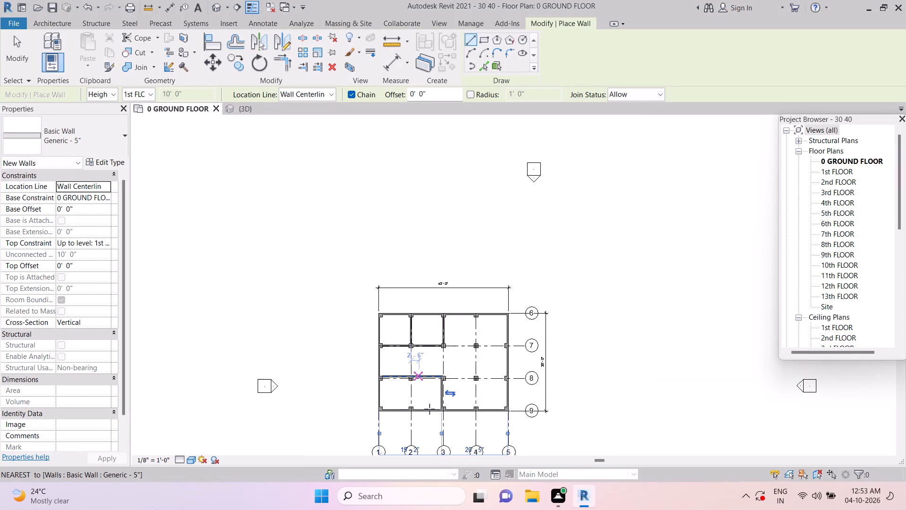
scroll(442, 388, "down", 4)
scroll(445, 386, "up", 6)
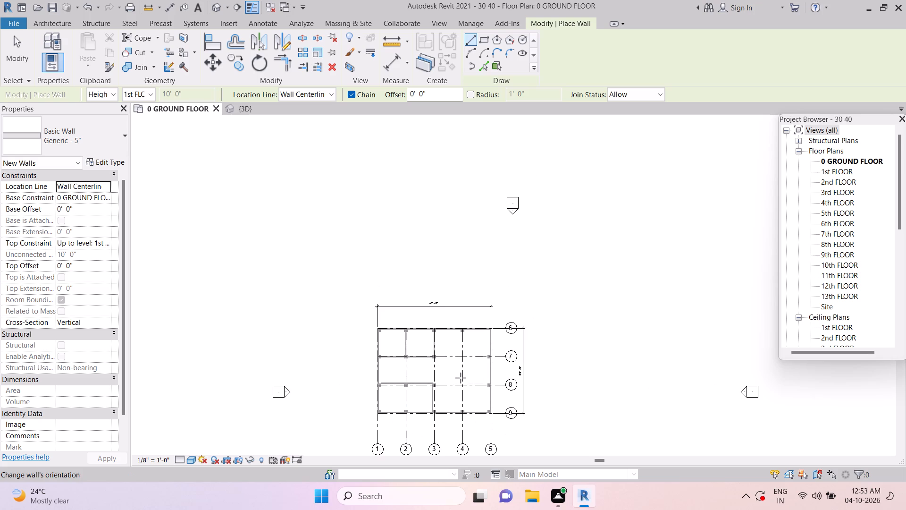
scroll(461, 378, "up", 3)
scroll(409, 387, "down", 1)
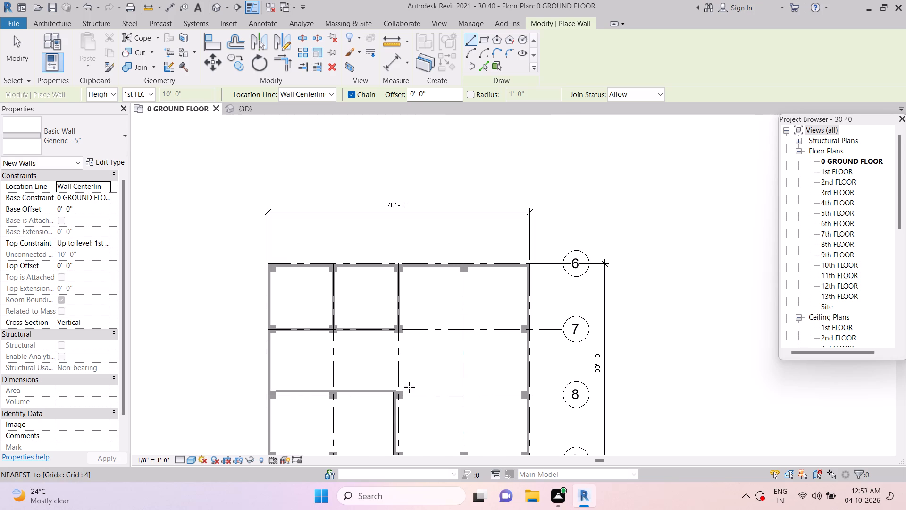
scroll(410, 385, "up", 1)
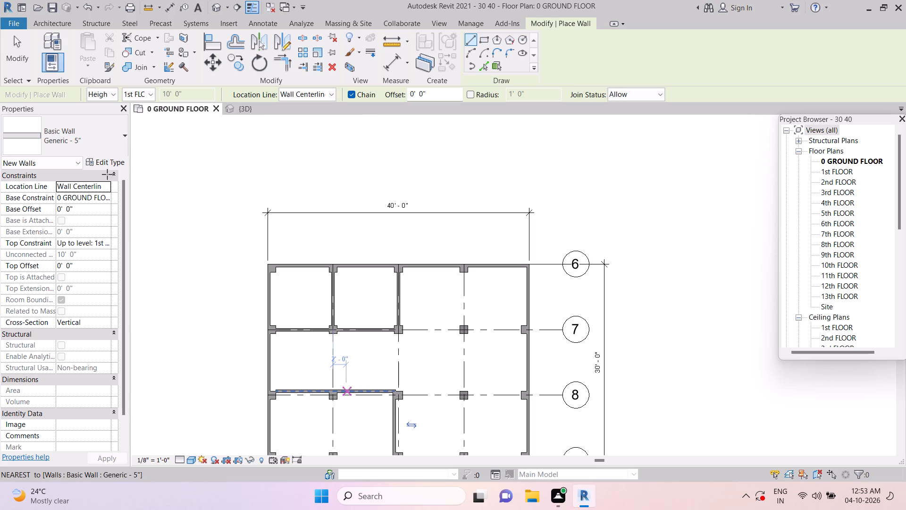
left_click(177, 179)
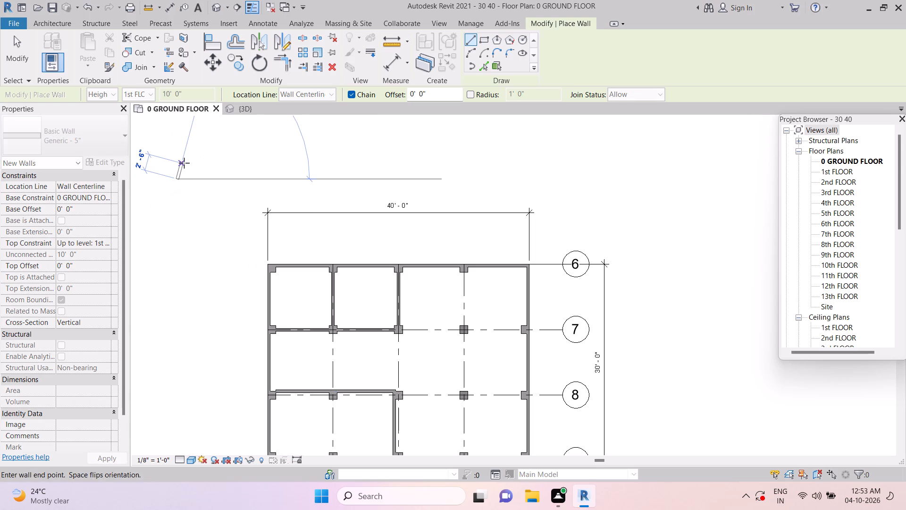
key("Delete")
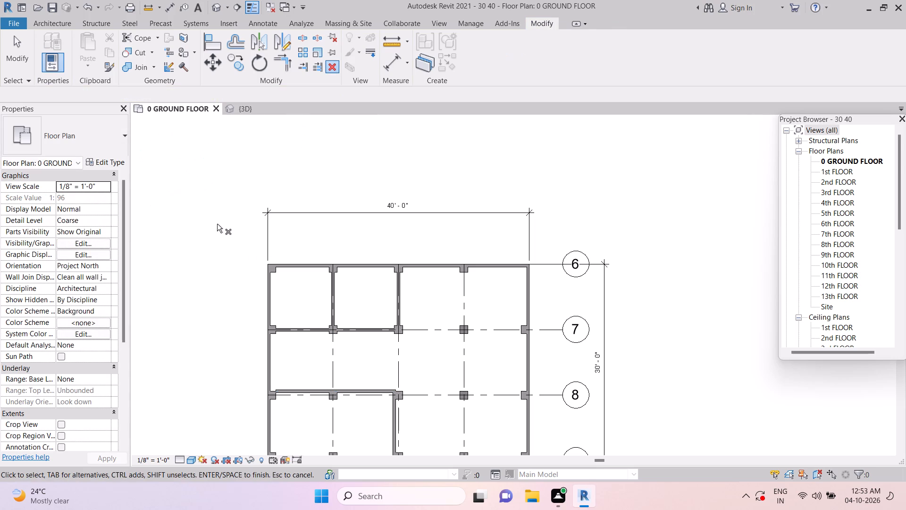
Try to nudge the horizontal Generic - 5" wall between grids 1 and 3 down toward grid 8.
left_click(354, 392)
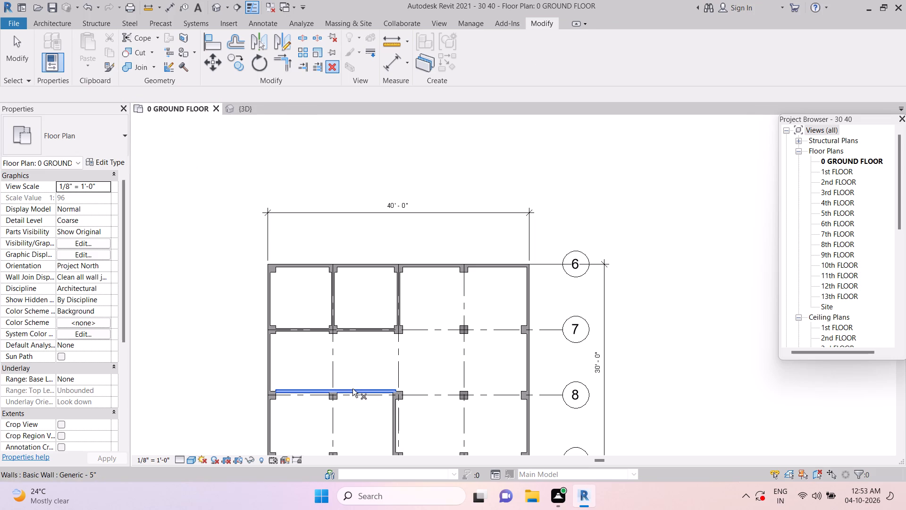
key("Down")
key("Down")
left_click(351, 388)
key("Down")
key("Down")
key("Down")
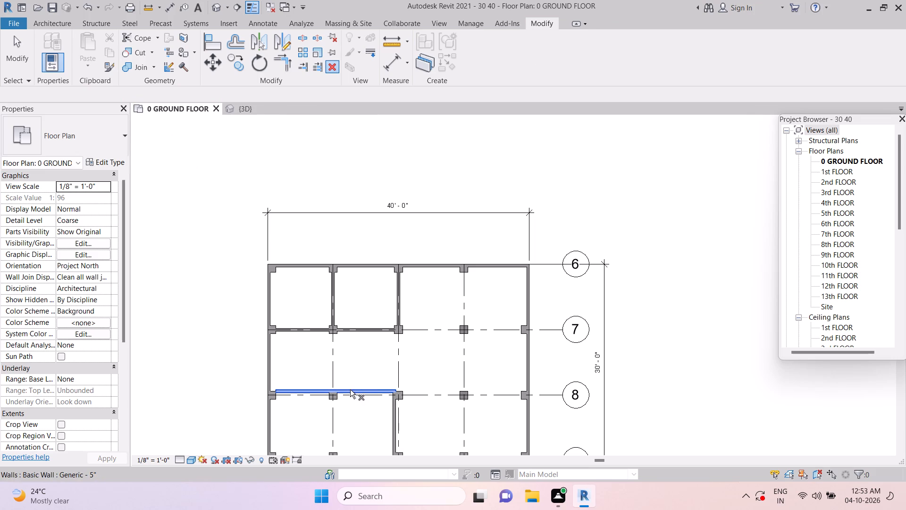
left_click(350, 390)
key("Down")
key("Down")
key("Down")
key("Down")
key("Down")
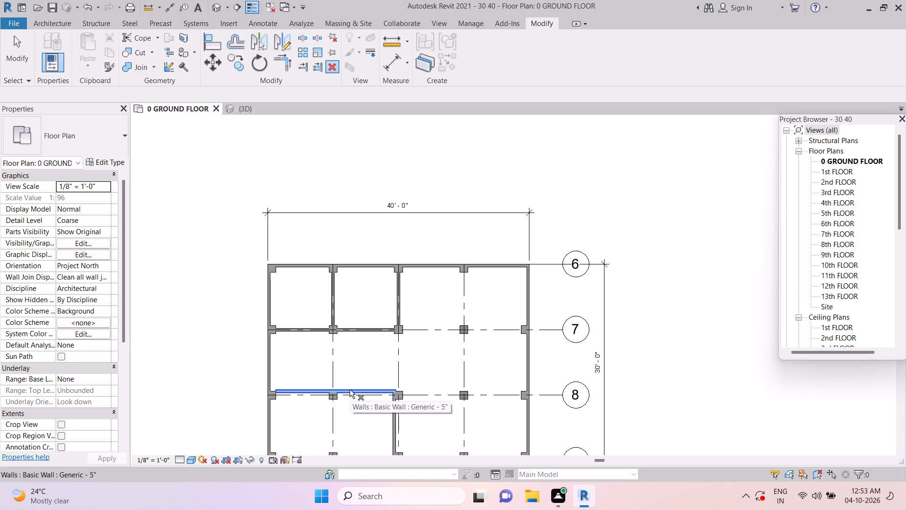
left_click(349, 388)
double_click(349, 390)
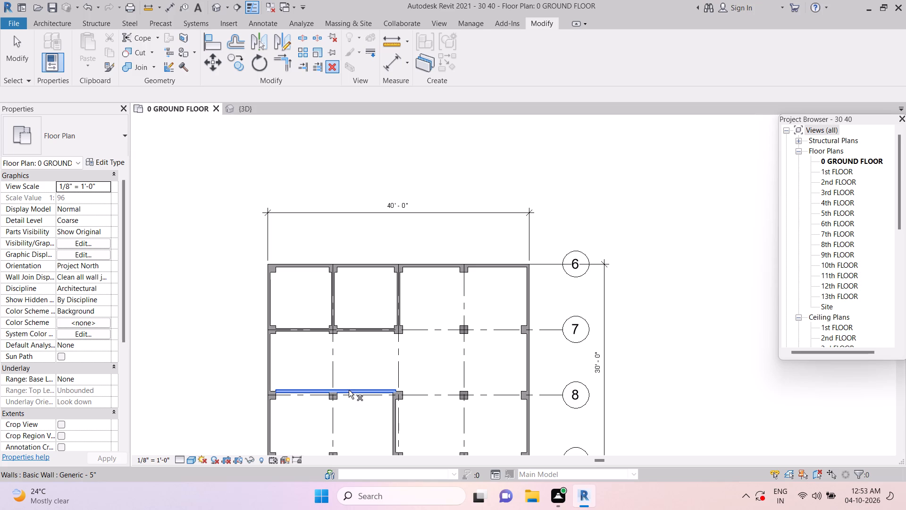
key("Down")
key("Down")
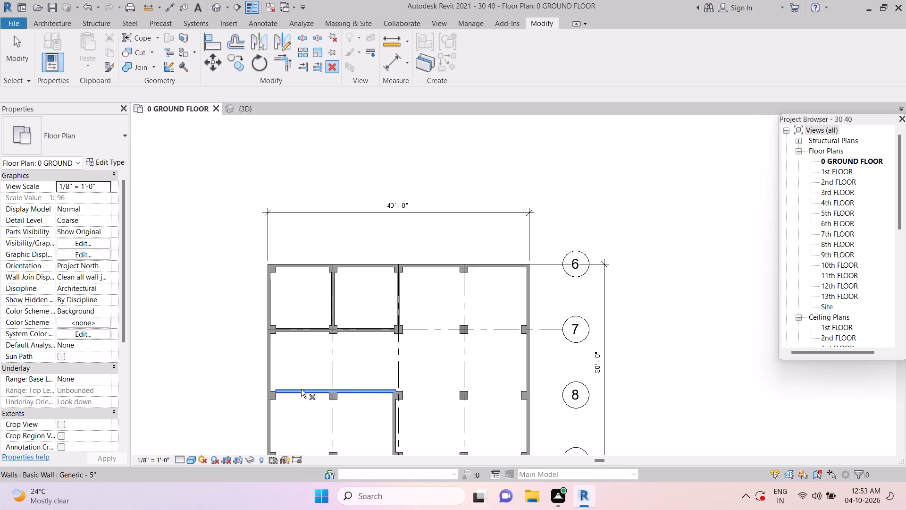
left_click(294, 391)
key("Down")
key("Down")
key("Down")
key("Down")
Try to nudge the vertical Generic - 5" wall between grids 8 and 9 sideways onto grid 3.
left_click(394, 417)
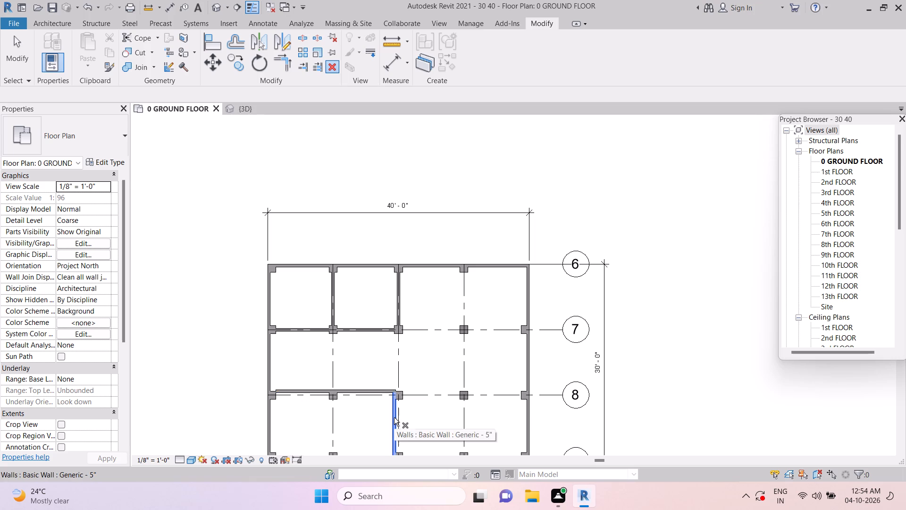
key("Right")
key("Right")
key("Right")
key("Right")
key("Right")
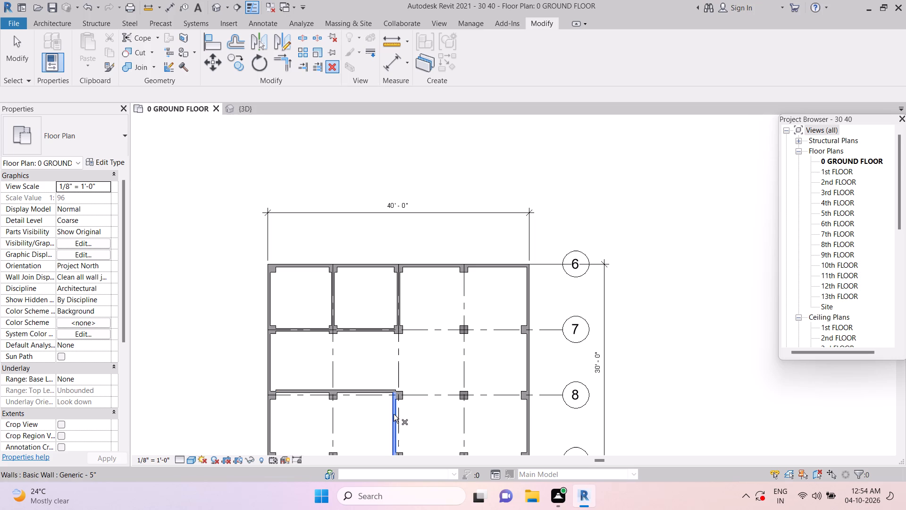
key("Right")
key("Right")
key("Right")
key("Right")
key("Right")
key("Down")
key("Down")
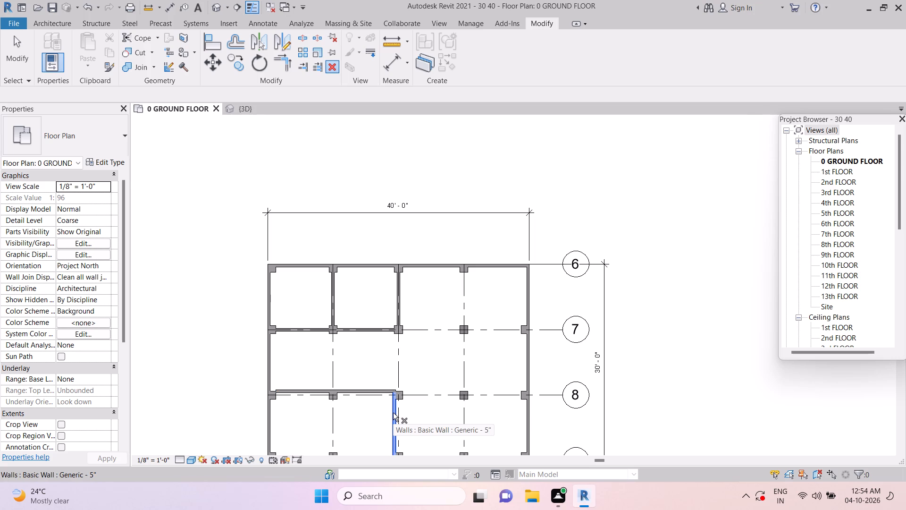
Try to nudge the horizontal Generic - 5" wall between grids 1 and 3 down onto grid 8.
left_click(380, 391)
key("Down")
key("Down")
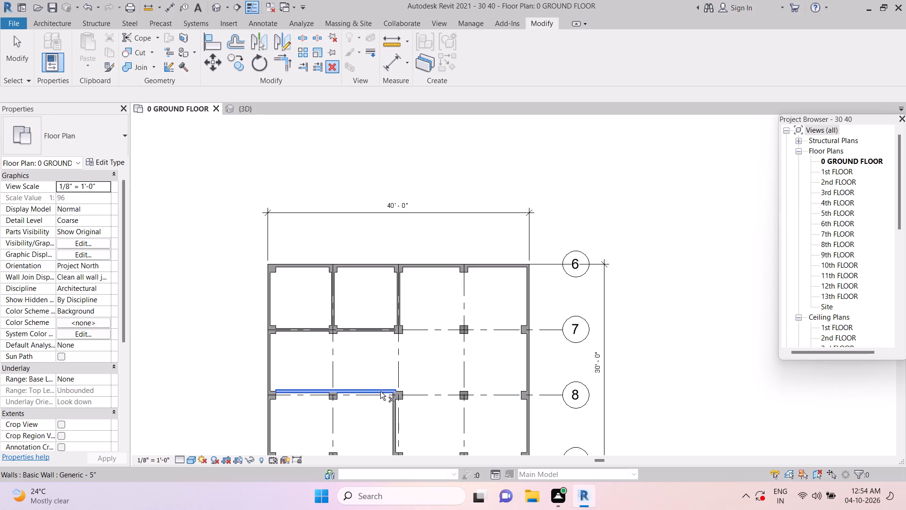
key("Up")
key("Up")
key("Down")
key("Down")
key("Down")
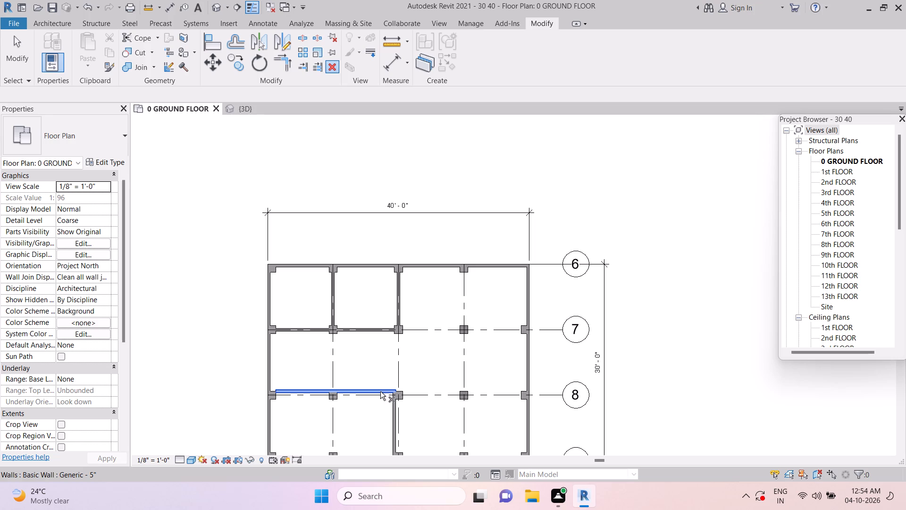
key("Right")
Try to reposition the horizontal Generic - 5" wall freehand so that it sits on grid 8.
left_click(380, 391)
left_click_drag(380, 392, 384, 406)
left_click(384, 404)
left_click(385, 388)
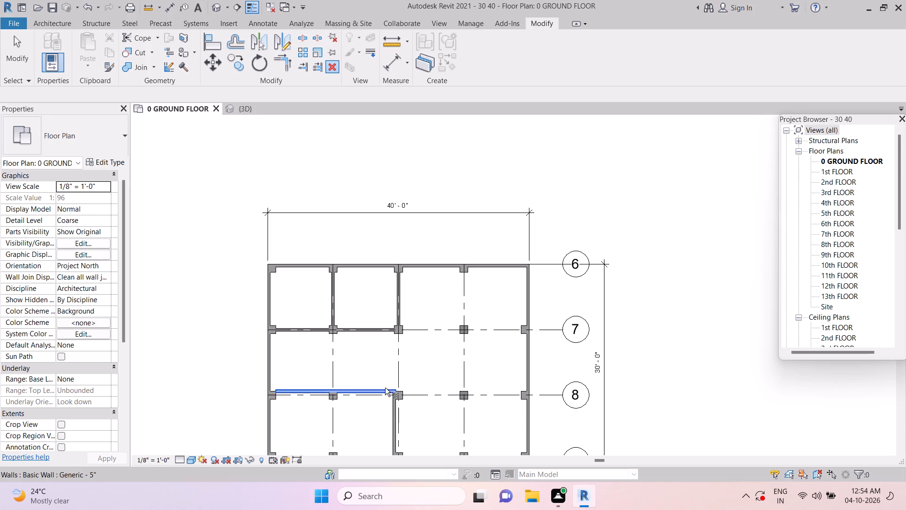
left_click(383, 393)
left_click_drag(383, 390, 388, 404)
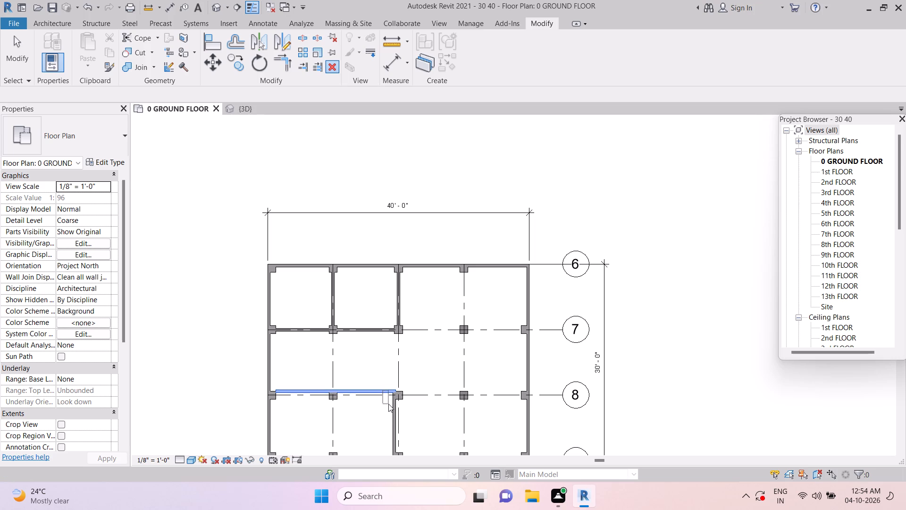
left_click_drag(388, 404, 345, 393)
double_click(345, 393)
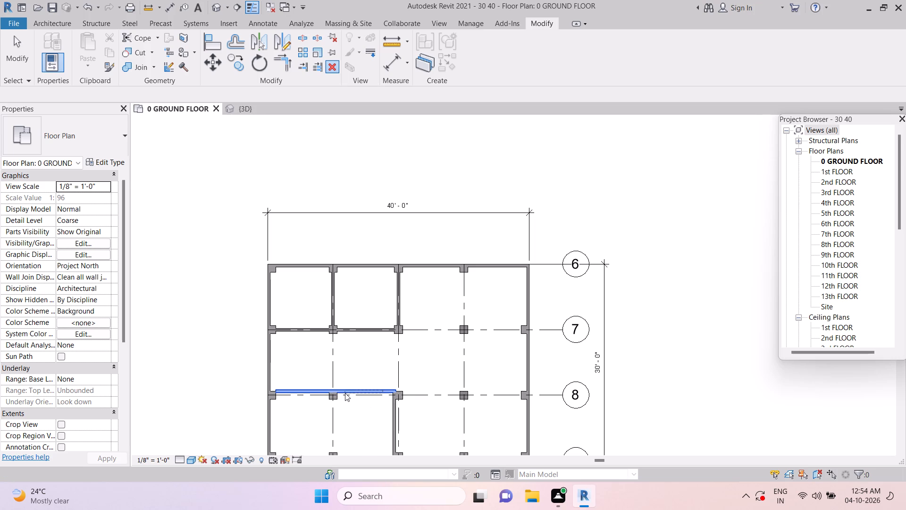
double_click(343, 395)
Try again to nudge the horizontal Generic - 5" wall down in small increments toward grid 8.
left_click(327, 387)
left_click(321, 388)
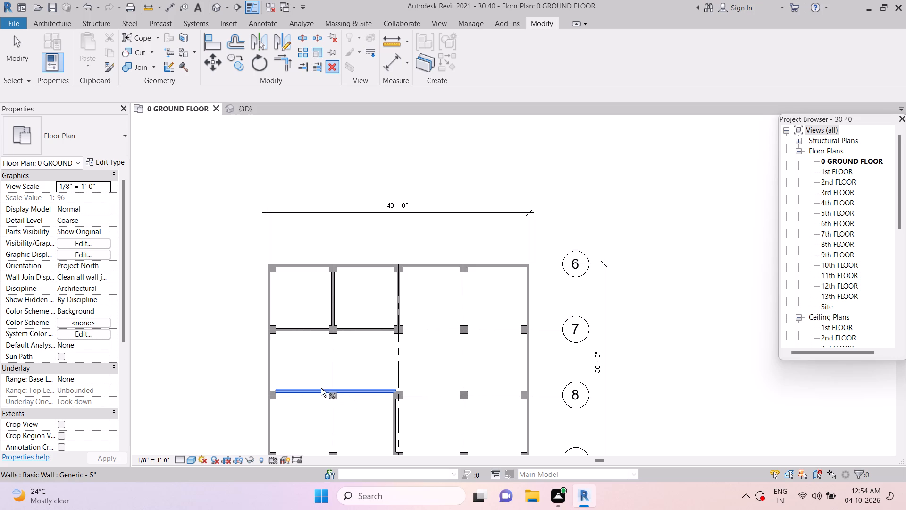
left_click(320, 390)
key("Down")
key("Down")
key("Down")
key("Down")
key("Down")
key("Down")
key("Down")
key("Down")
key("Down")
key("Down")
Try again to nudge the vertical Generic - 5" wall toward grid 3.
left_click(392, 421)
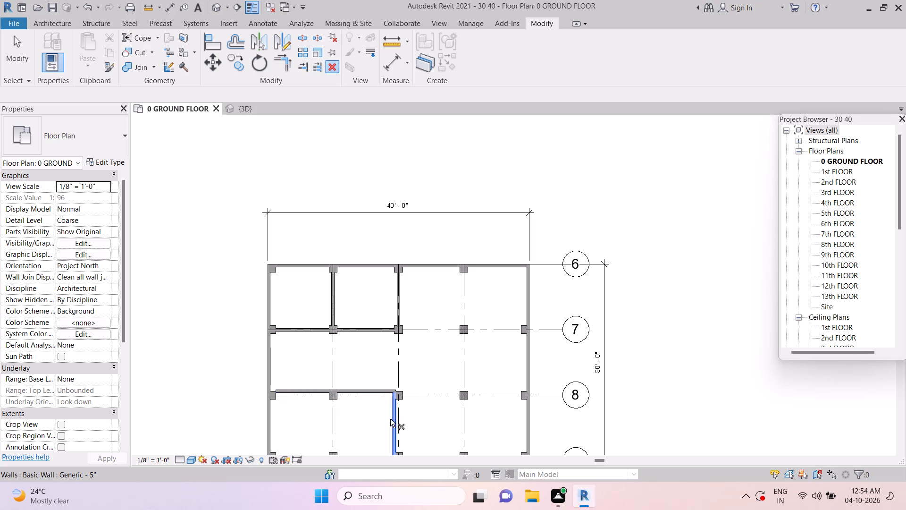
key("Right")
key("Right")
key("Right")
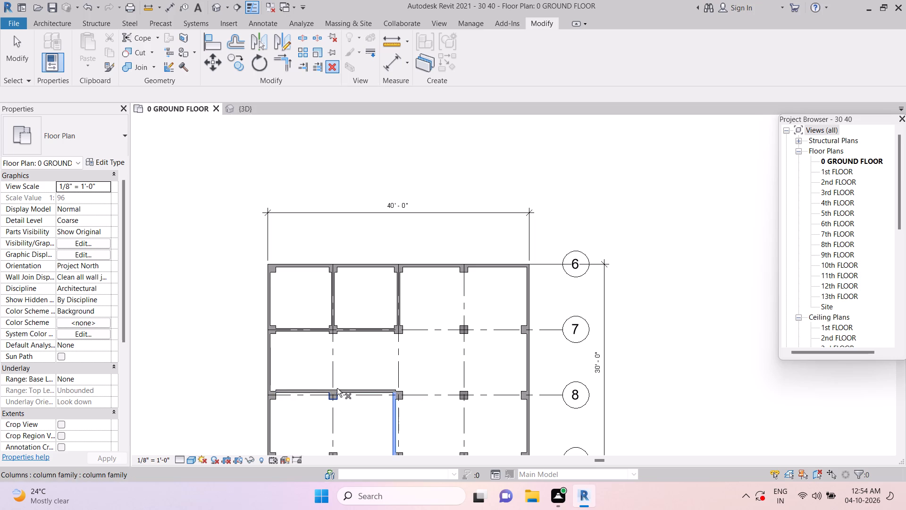
Bring the whole plan between grids 6 and 9 into view and dismiss the Autodesk notification card covering it.
scroll(337, 388, "down", 1)
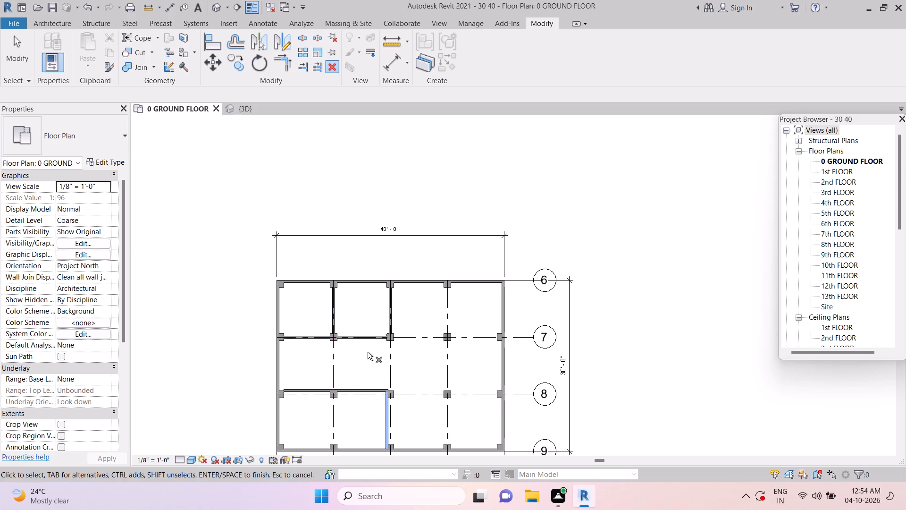
middle_click_drag(368, 352, 423, 314)
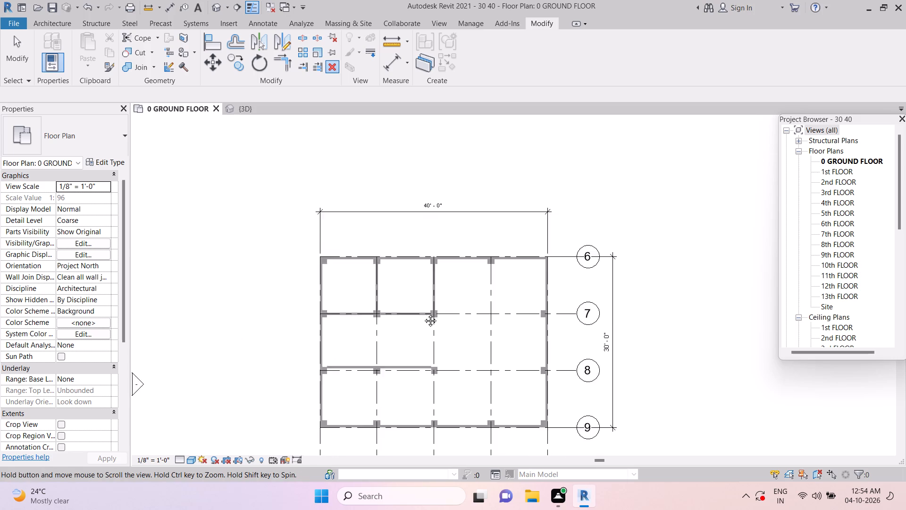
middle_click_drag(423, 314, 429, 292)
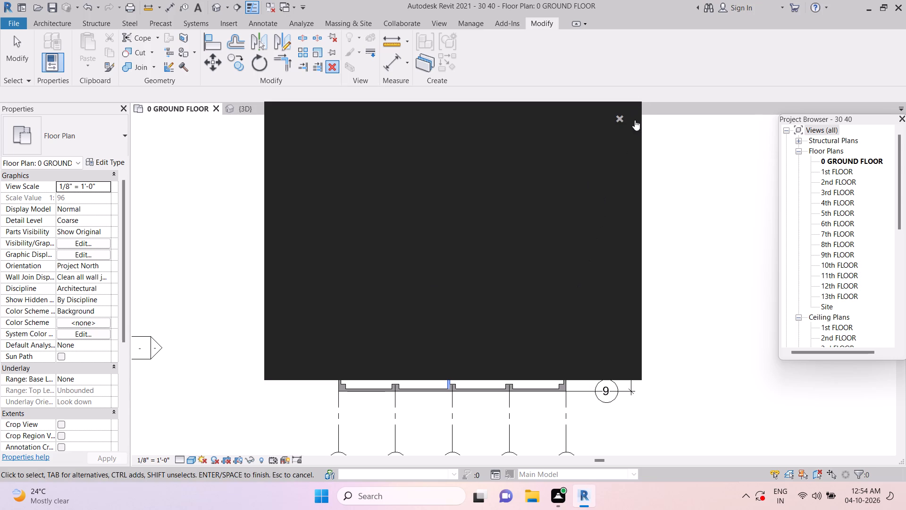
left_click(623, 119)
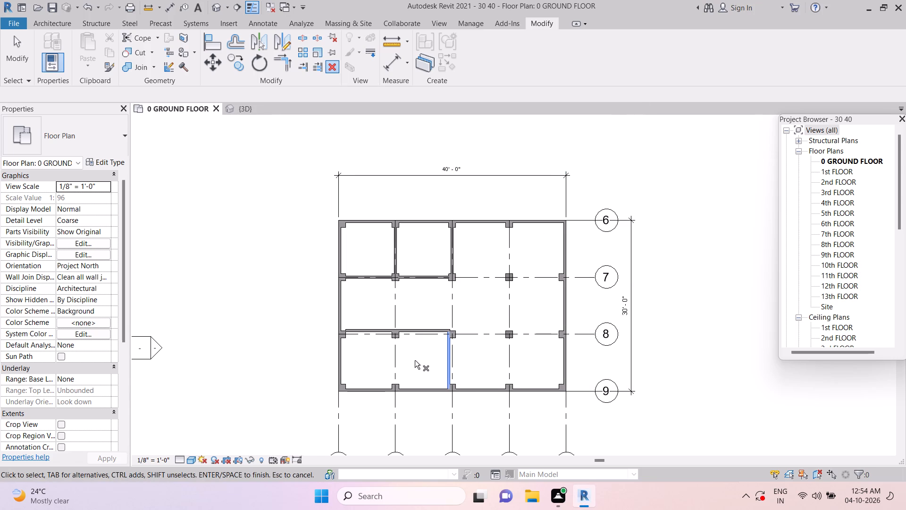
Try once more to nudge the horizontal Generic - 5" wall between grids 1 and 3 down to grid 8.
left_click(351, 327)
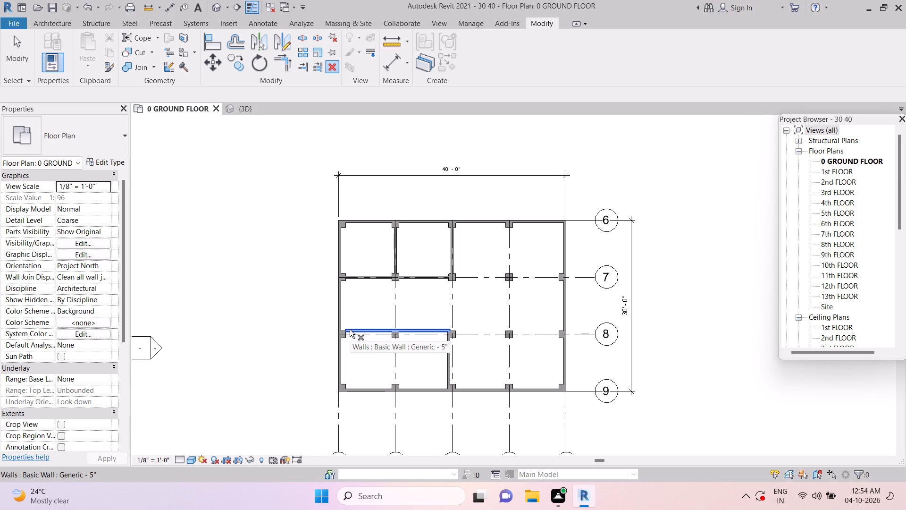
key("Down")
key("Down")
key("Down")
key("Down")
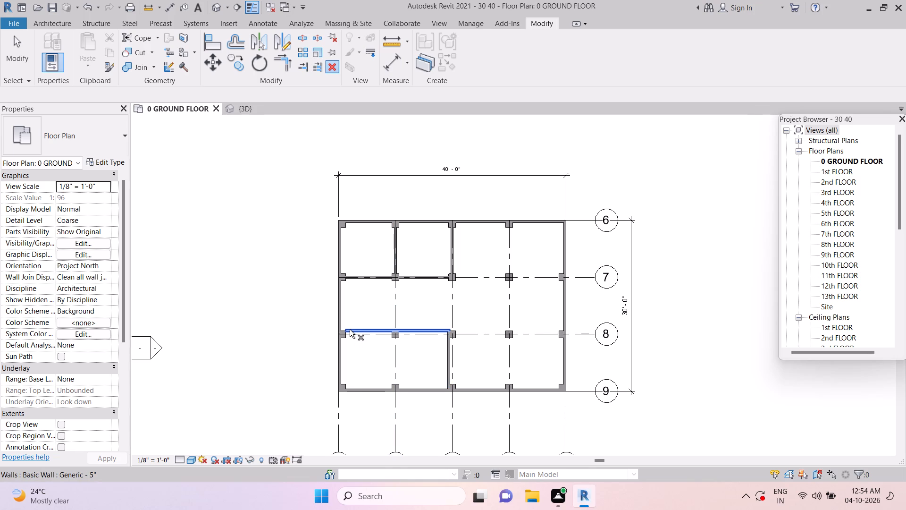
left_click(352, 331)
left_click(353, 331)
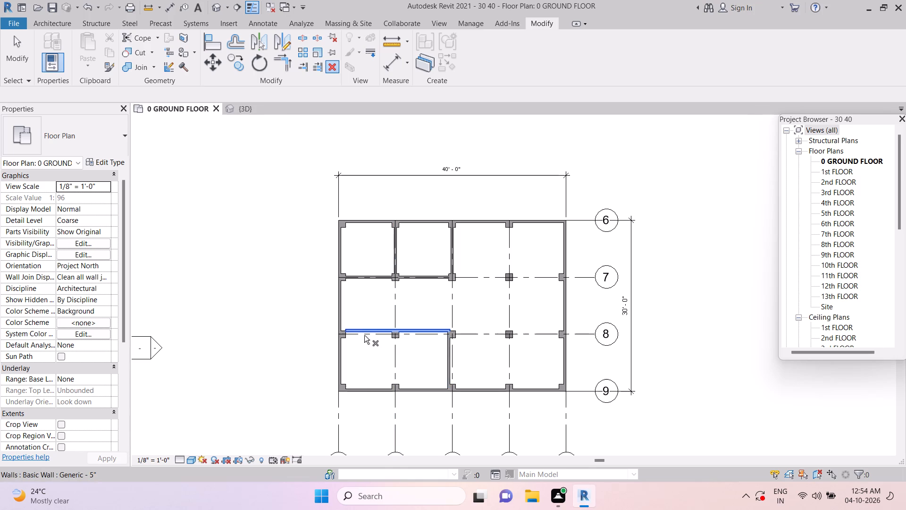
Delete the horizontal Generic - 5" wall running just above grid 8 between grids 1 and 3.
left_click(367, 332)
left_click(368, 329)
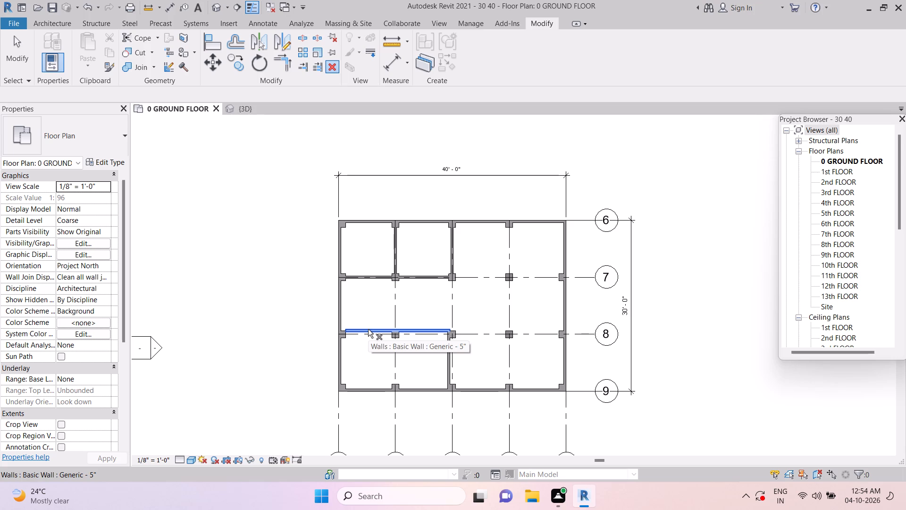
left_click(368, 329)
left_click(368, 329)
scroll(368, 329, "down", 2)
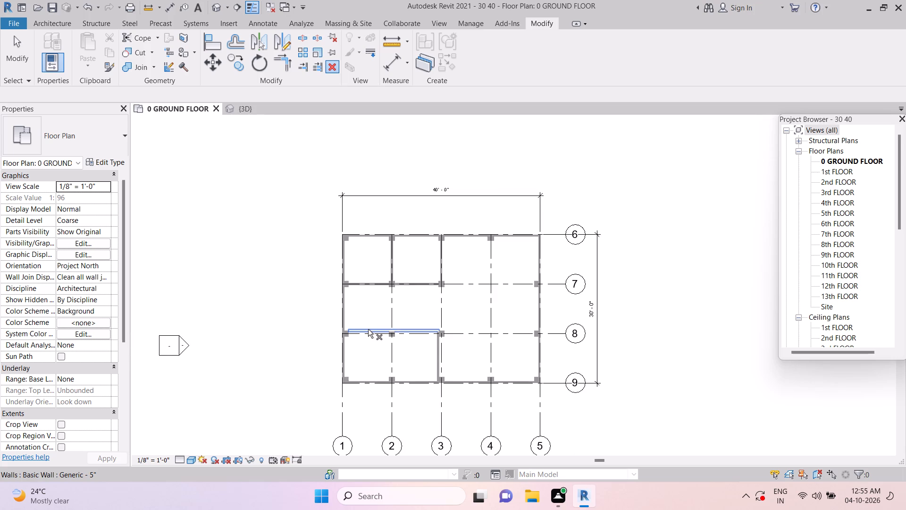
left_click(368, 329)
scroll(368, 329, "down", 1)
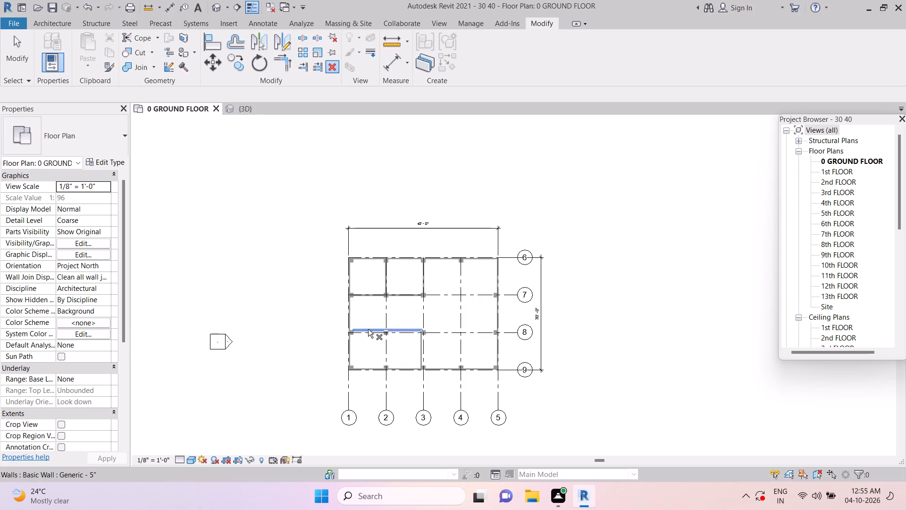
scroll(368, 329, "up", 5)
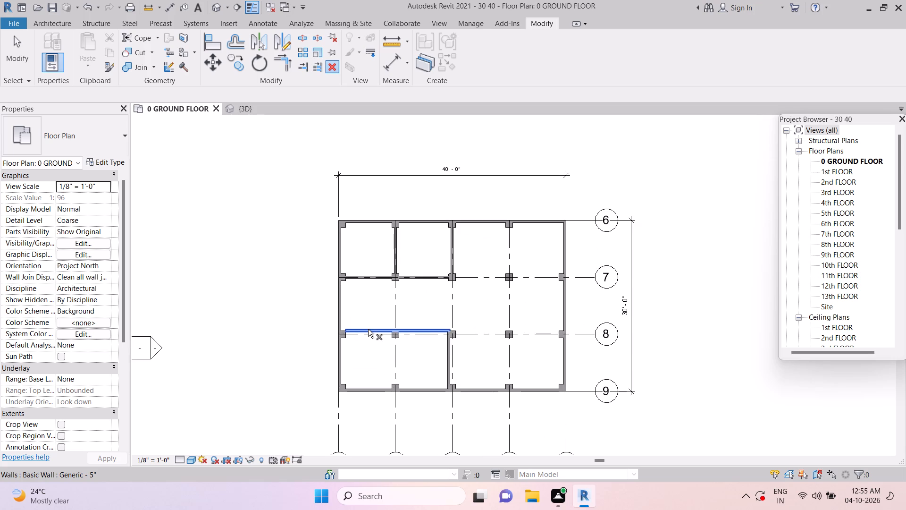
scroll(368, 329, "up", 3)
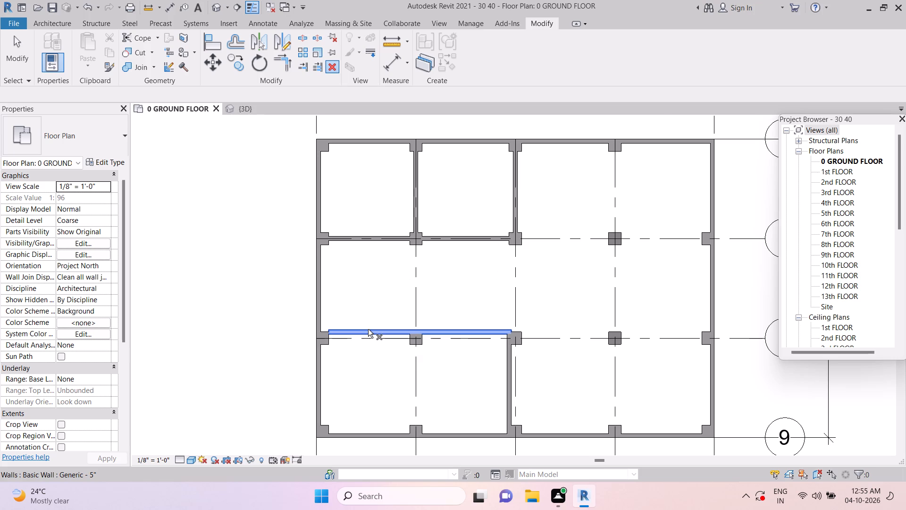
scroll(368, 329, "up", 2)
left_click(368, 329)
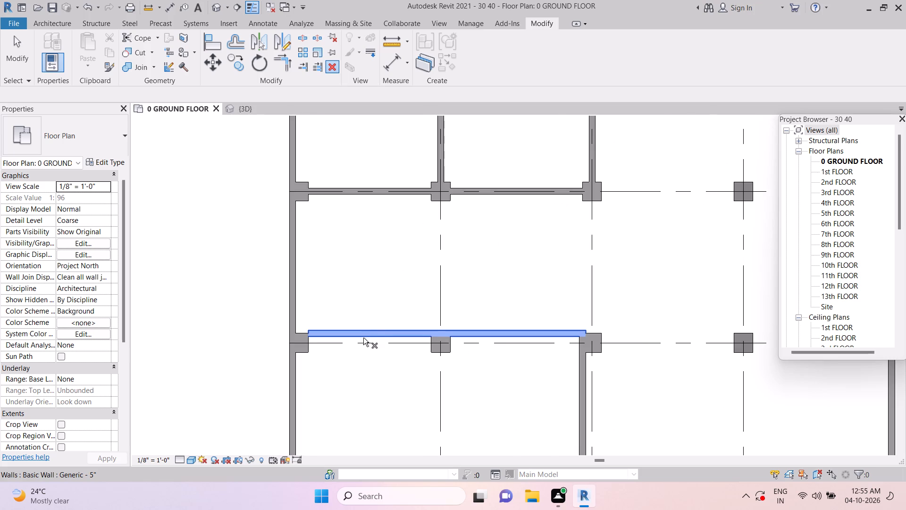
key("Return")
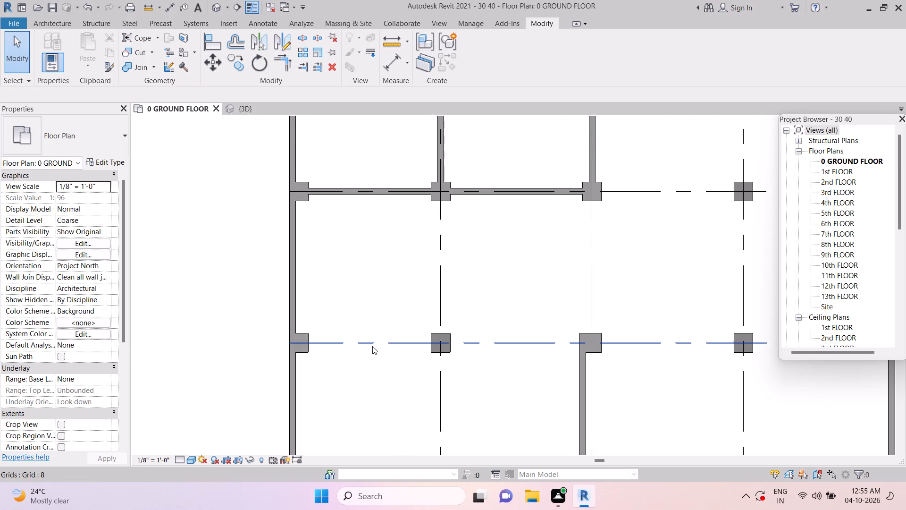
Delete the vertical Generic - 5" wall running alongside grid 3 between grids 8 and 9.
left_click(579, 391)
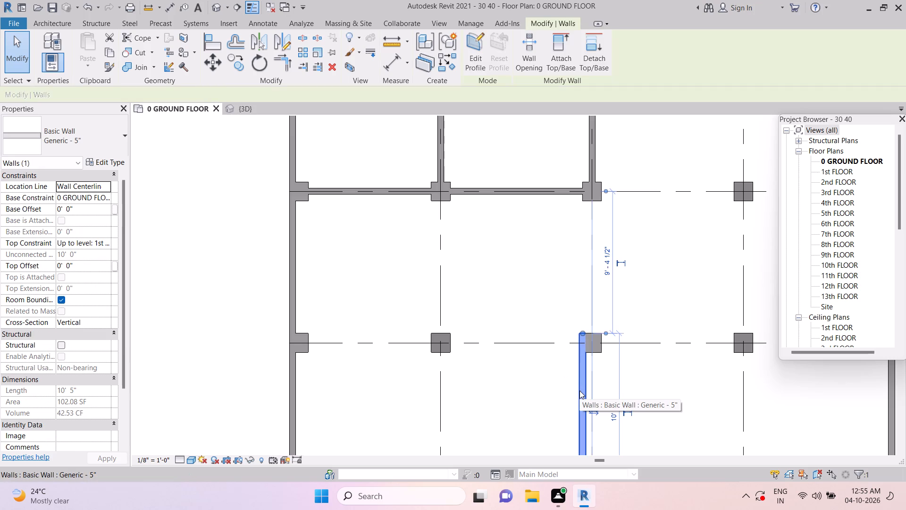
key("Return")
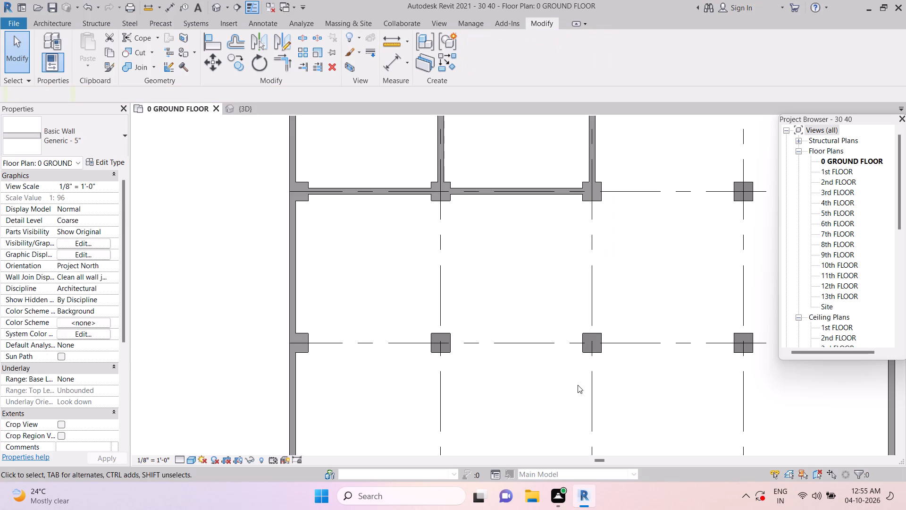
Draw a horizontal Generic - 5" wall centred on grid 8, from the grid 1 column through grid 2 to the grid 3 column.
left_click(44, 22)
left_click(53, 50)
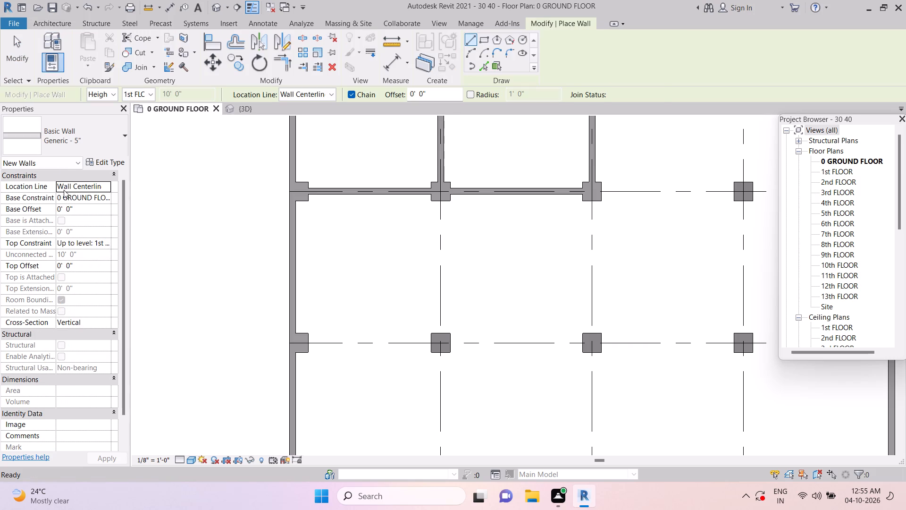
left_click(74, 144)
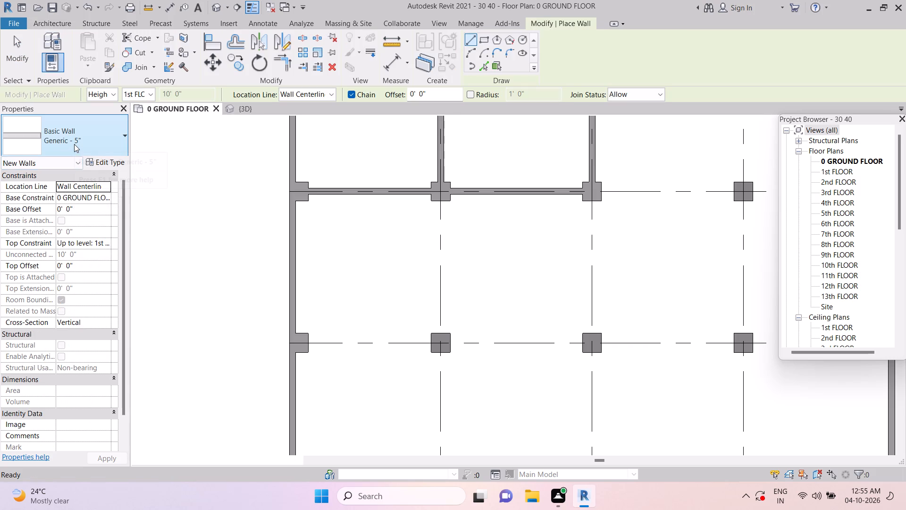
left_click(64, 375)
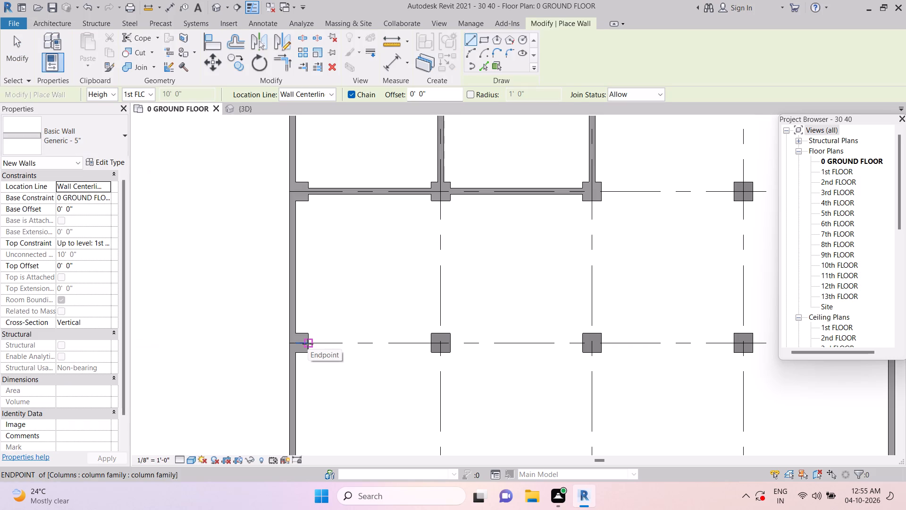
left_click_drag(308, 344, 400, 345)
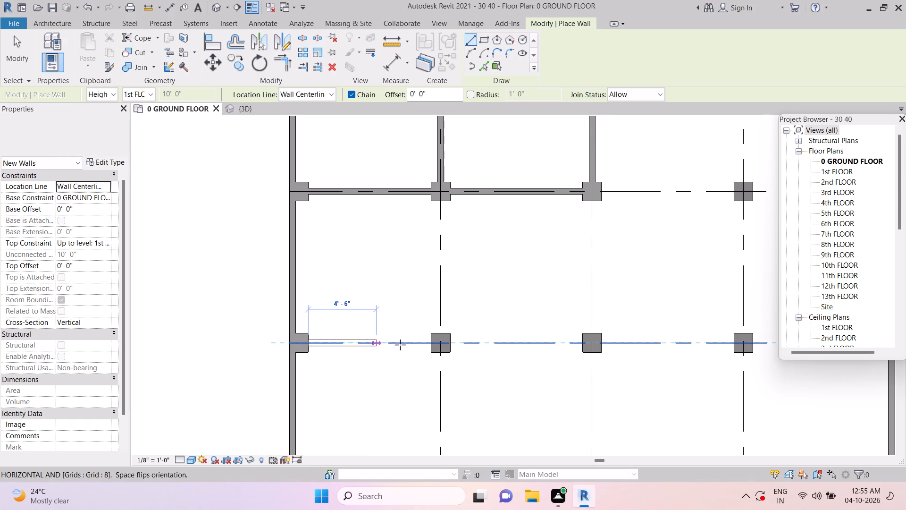
left_click_drag(400, 345, 445, 331)
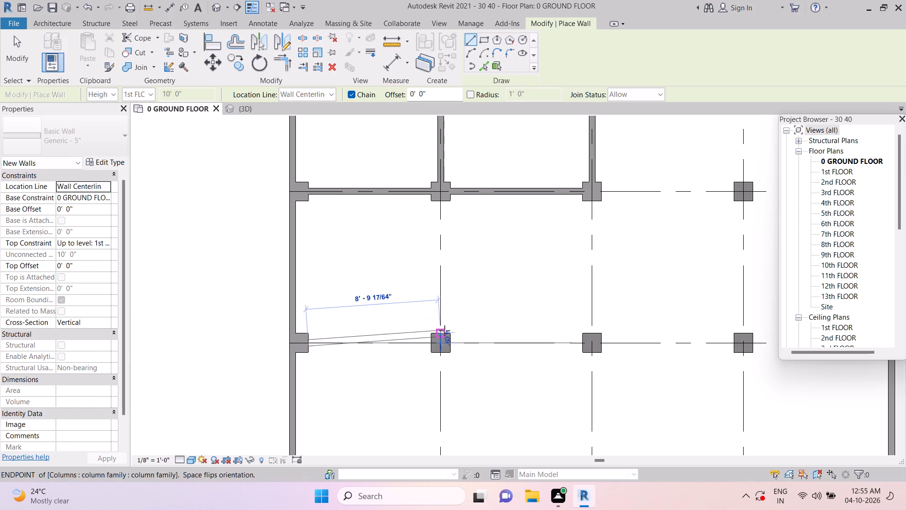
left_click_drag(445, 331, 499, 339)
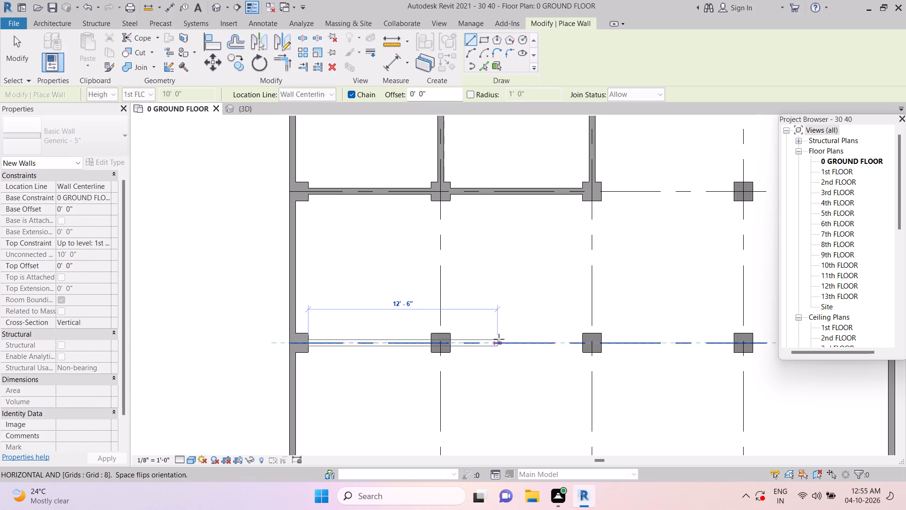
left_click_drag(499, 339, 582, 344)
left_click(582, 344)
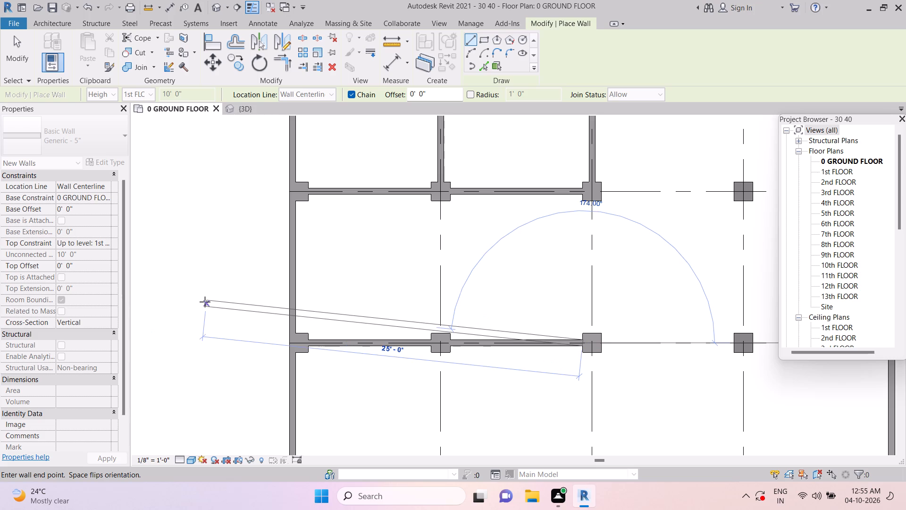
left_click(580, 345)
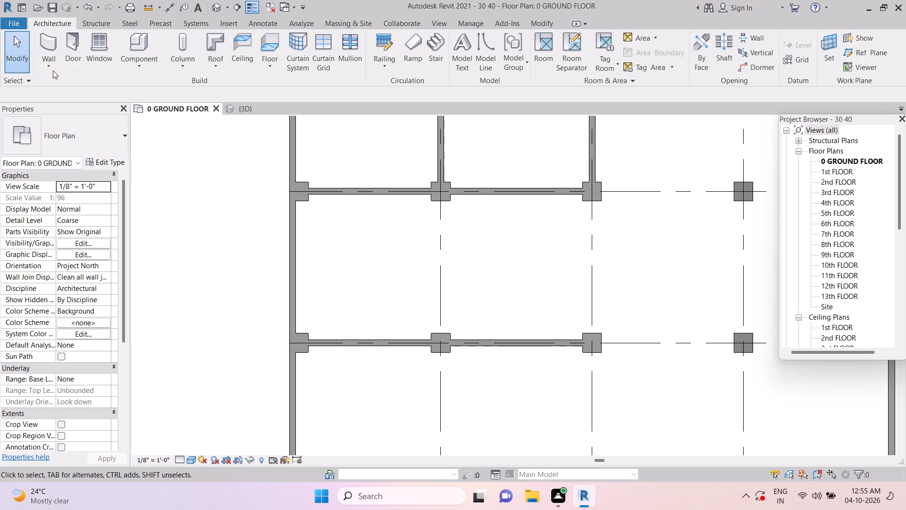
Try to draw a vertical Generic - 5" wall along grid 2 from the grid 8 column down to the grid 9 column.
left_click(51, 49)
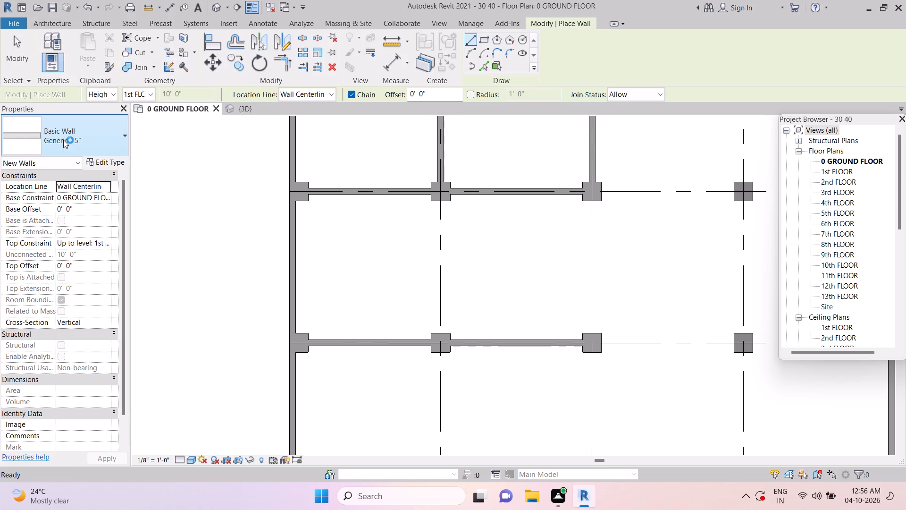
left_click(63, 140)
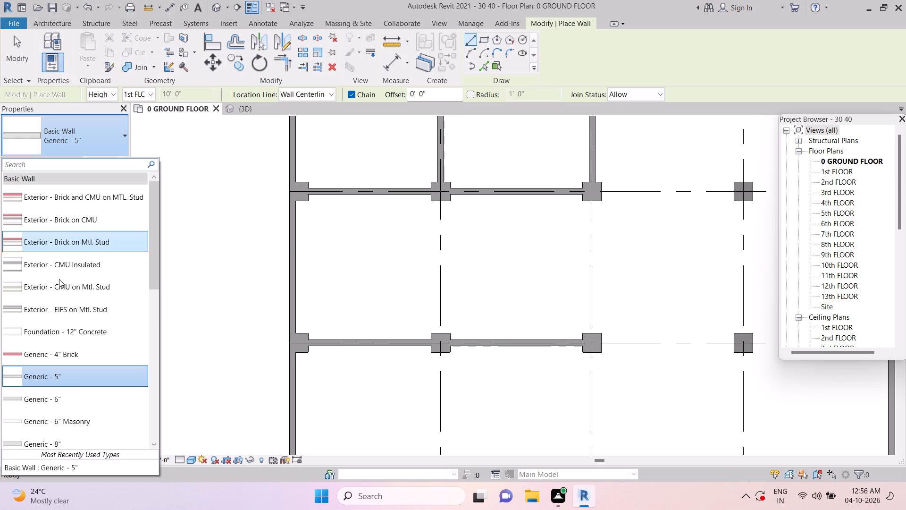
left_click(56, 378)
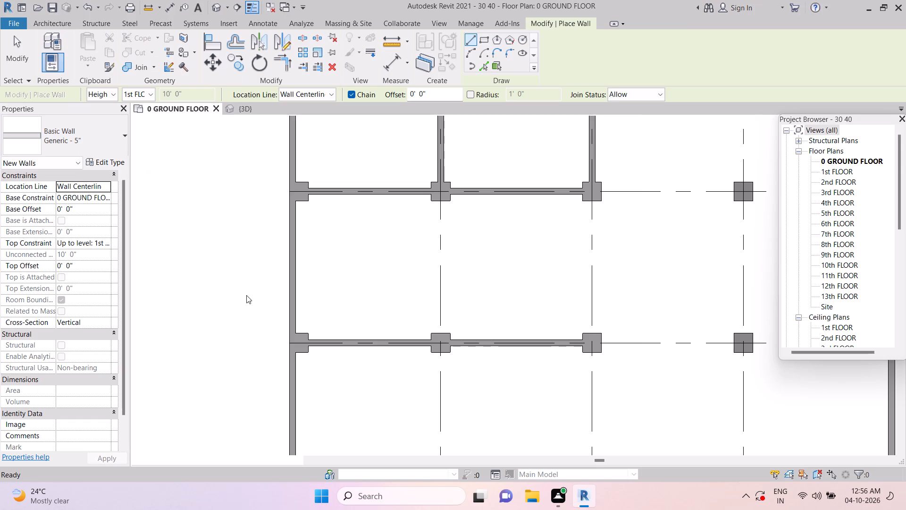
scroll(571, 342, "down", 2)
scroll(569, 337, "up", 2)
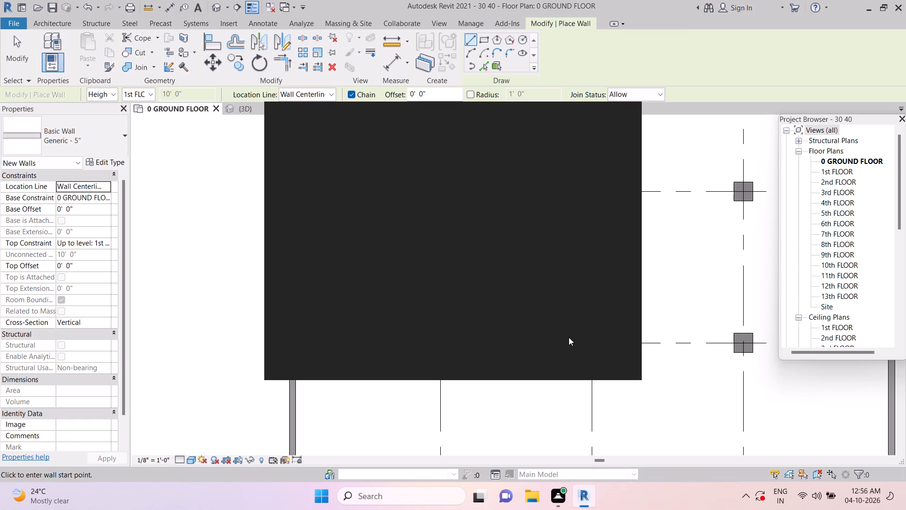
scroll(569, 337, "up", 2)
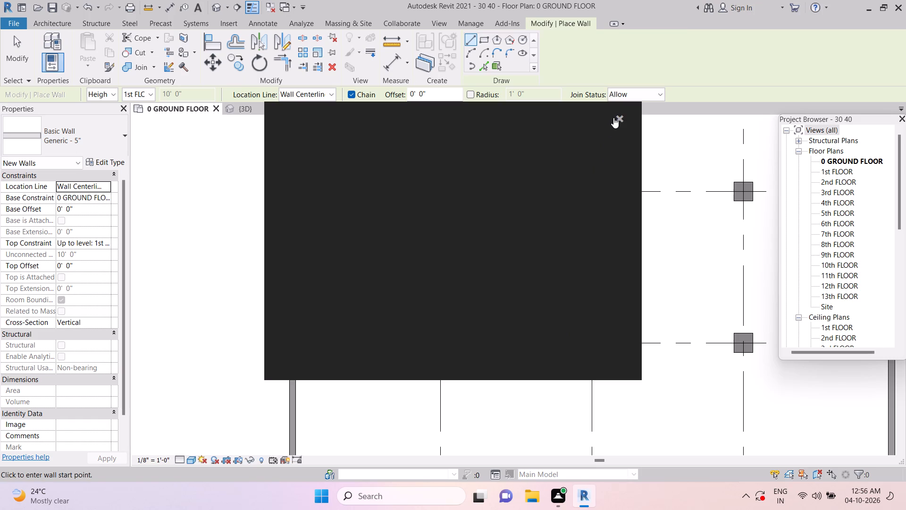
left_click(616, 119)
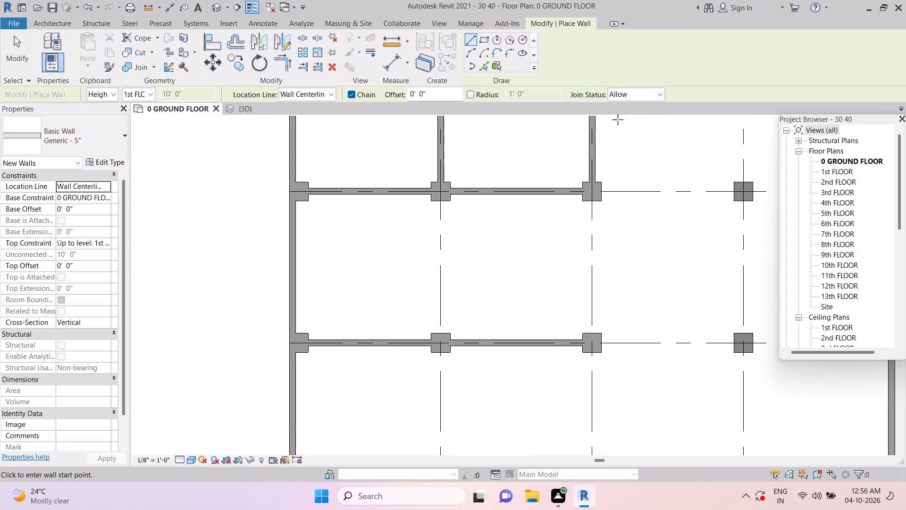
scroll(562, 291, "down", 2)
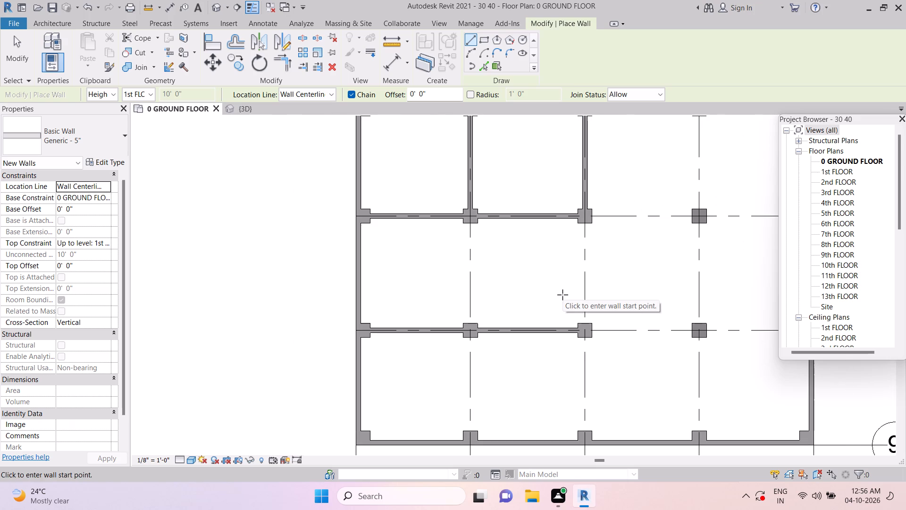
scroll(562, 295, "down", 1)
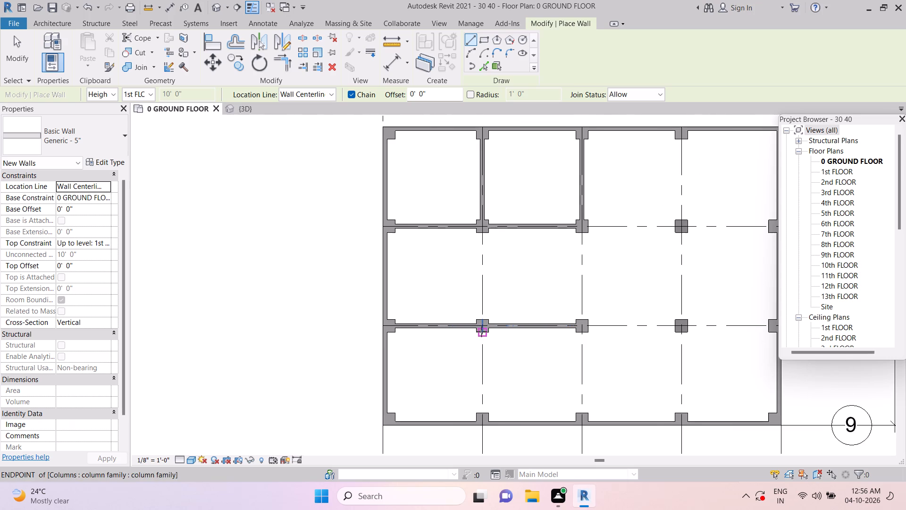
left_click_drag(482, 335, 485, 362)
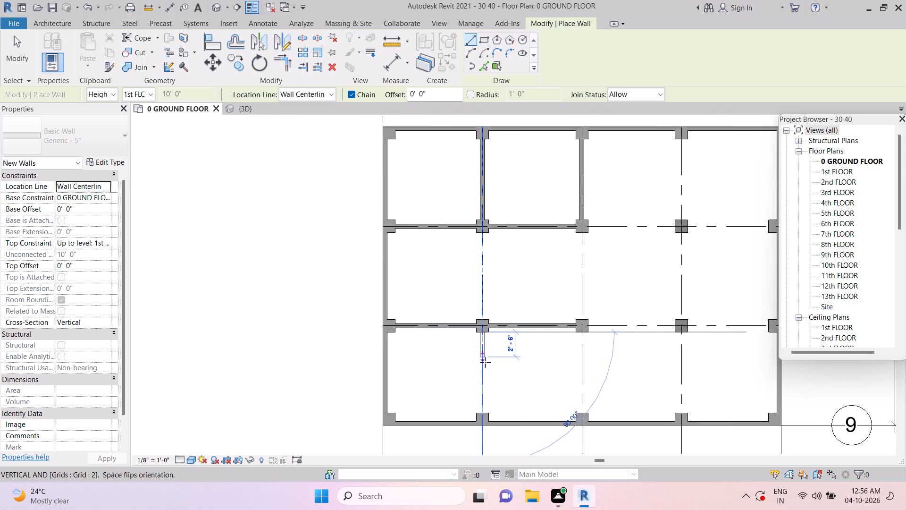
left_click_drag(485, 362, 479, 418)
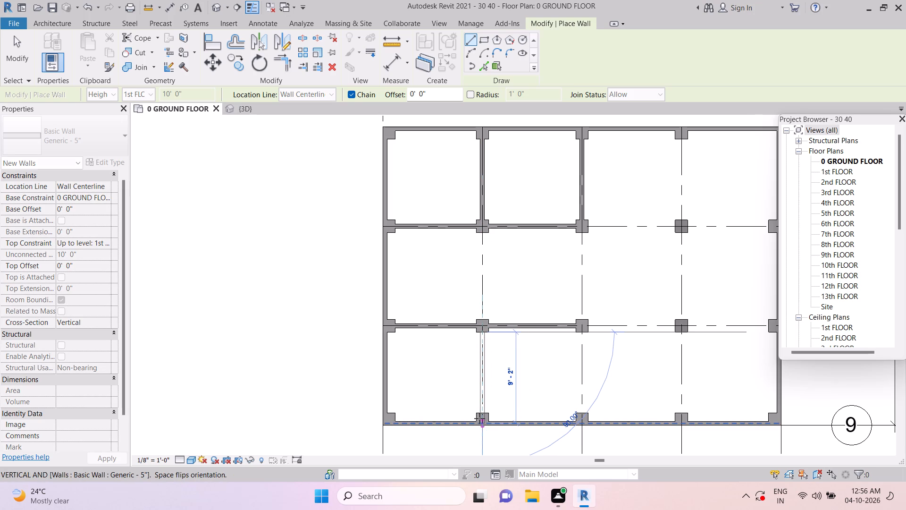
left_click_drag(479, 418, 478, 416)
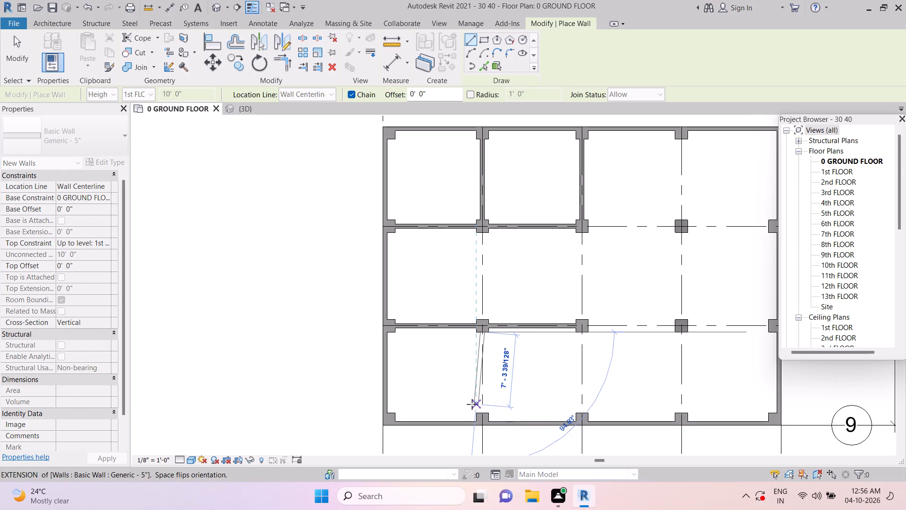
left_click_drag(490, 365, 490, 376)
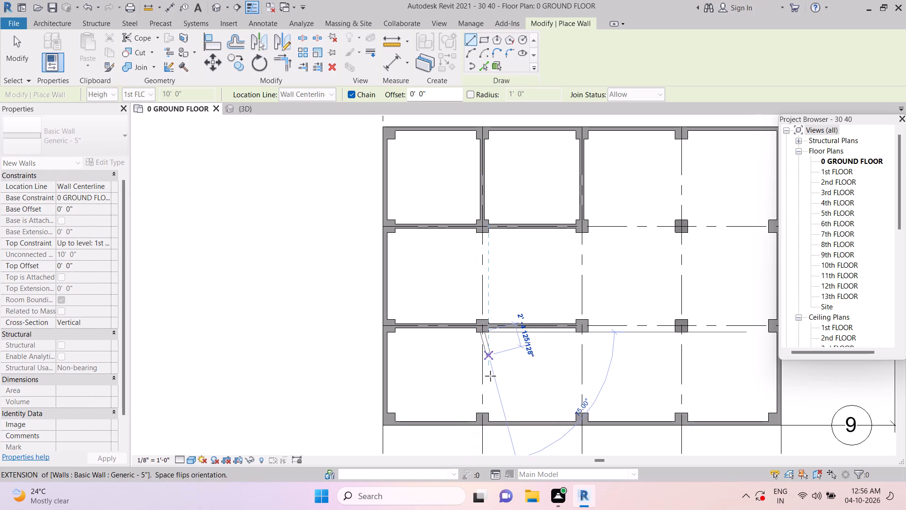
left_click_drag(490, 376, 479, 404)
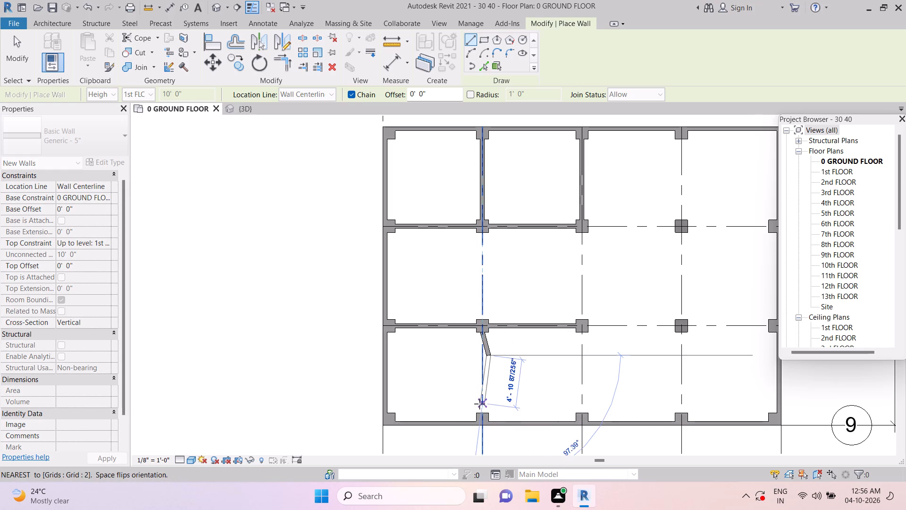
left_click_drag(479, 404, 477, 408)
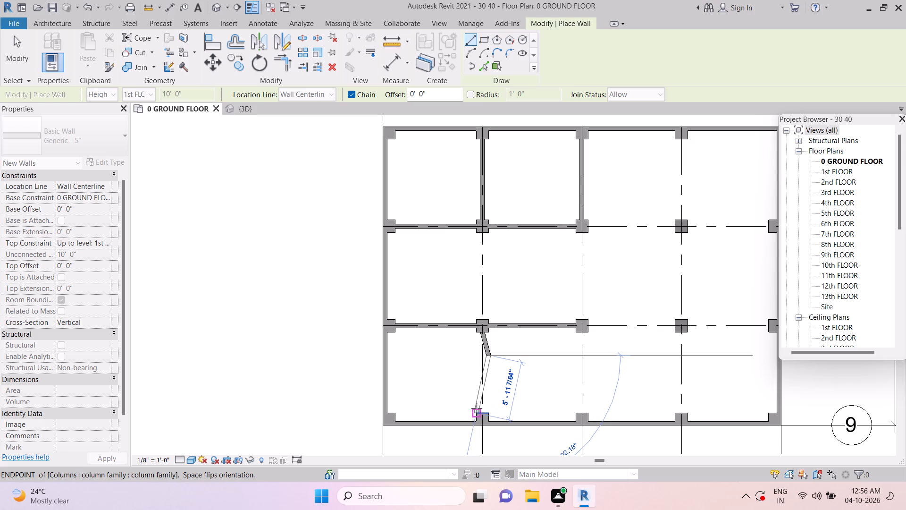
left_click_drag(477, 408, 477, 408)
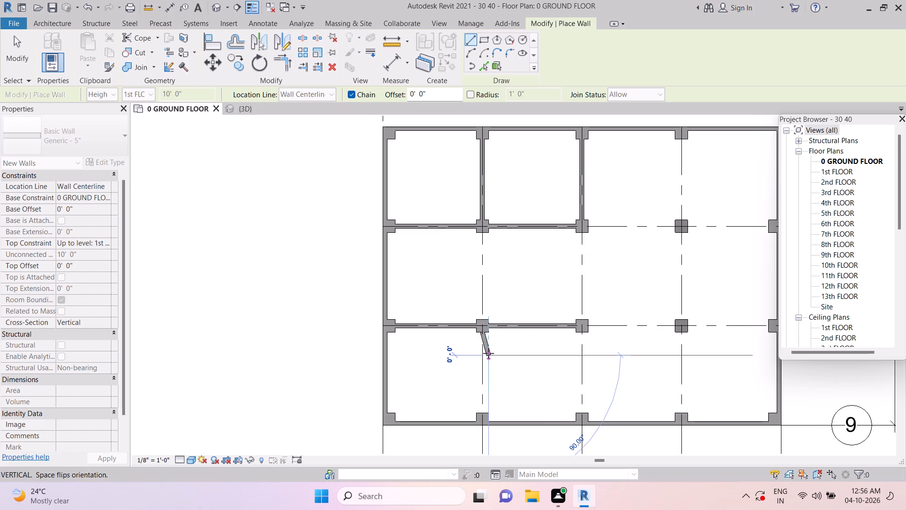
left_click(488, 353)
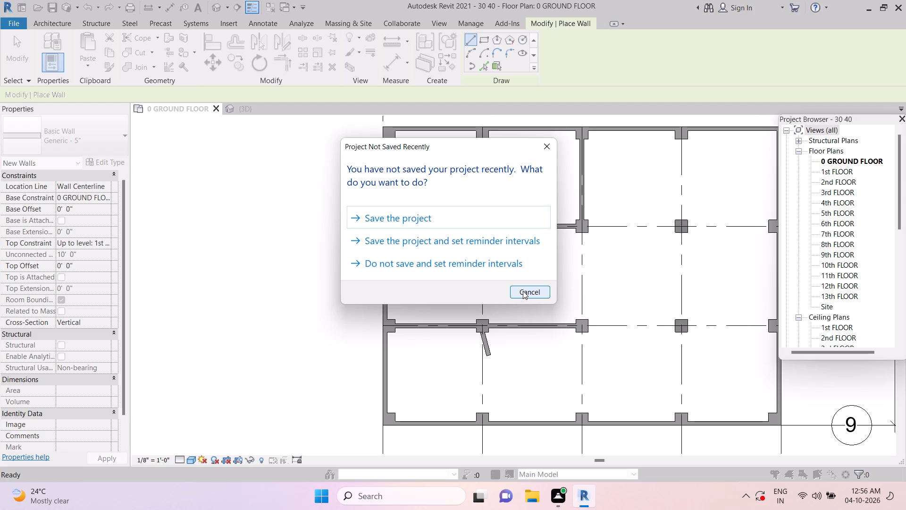
Save the project.
left_click(373, 219)
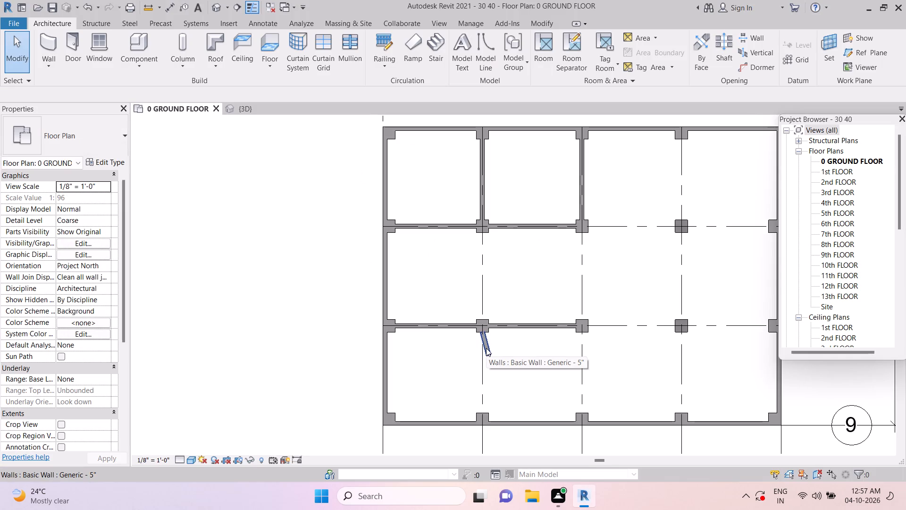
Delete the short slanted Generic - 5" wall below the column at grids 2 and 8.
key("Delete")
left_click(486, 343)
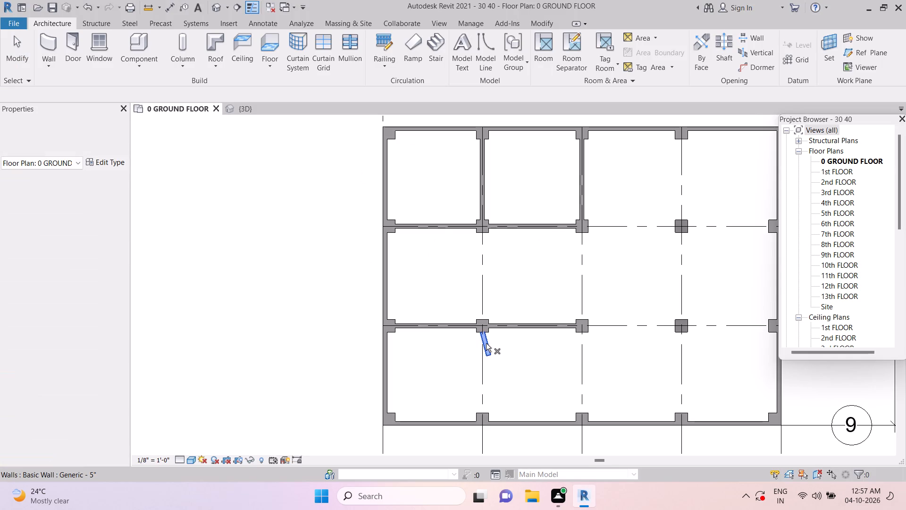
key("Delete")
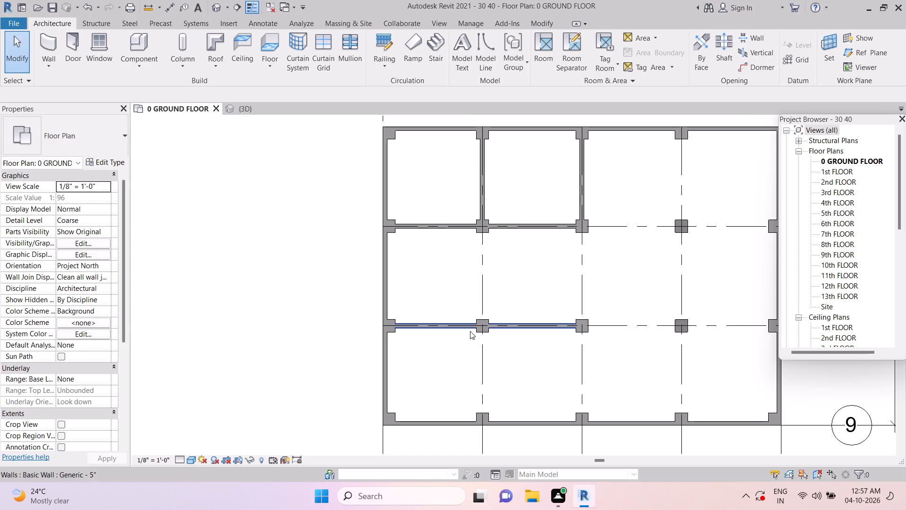
Draw a vertical Generic - 5" wall about 8' - 1 1/2" long centred on grid 2, from the grid 8 column to the grid 9 column.
left_click(47, 49)
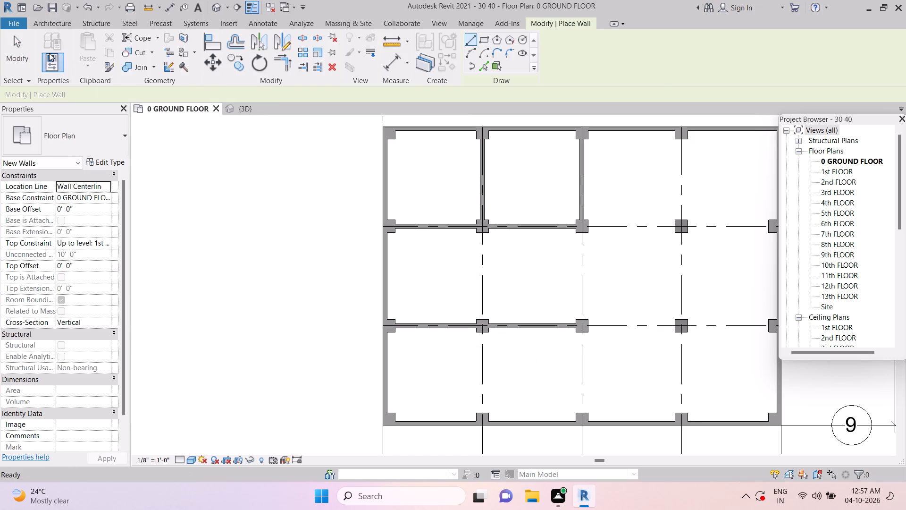
left_click(55, 25)
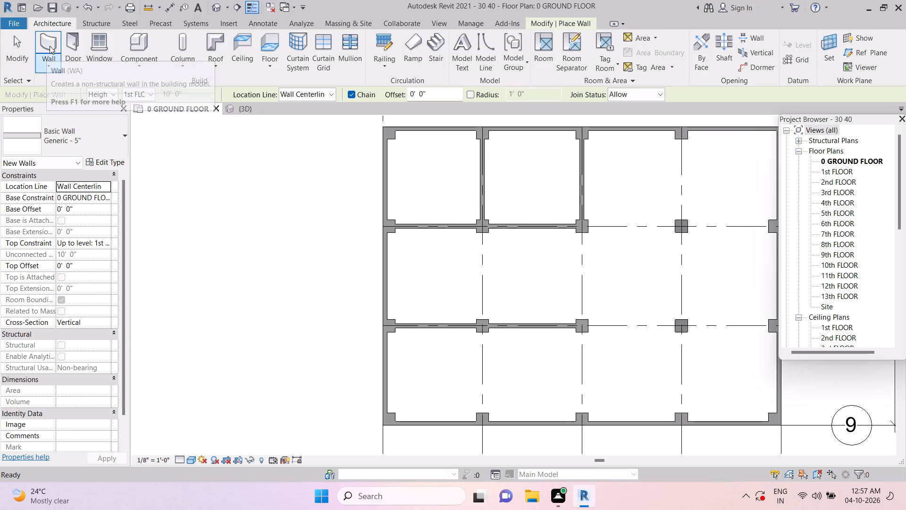
left_click(52, 41)
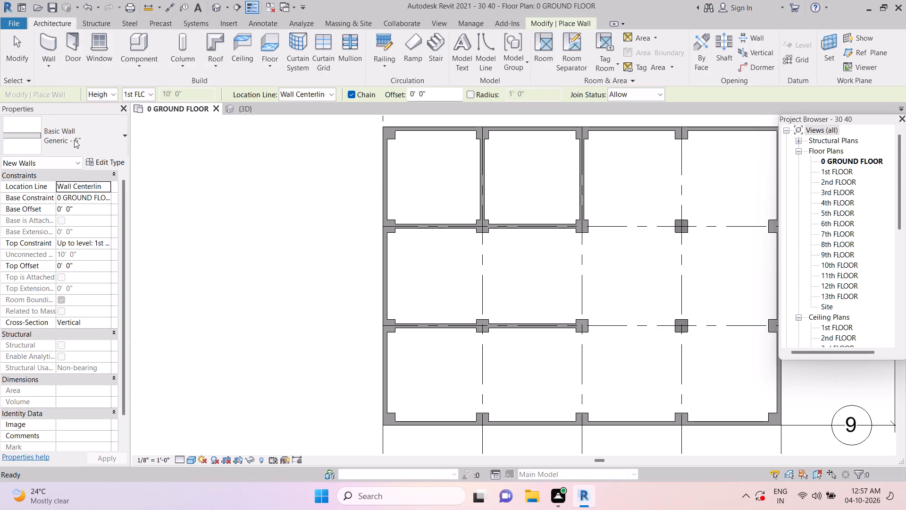
left_click(74, 140)
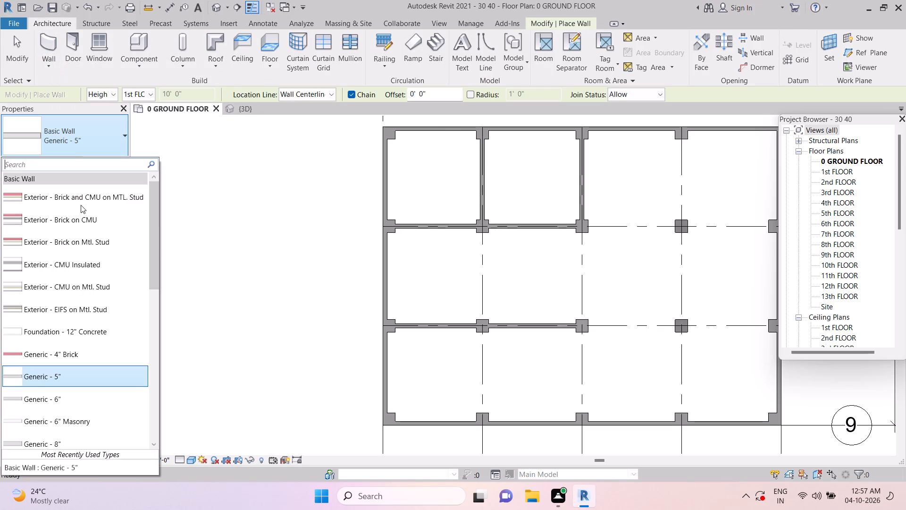
left_click(38, 377)
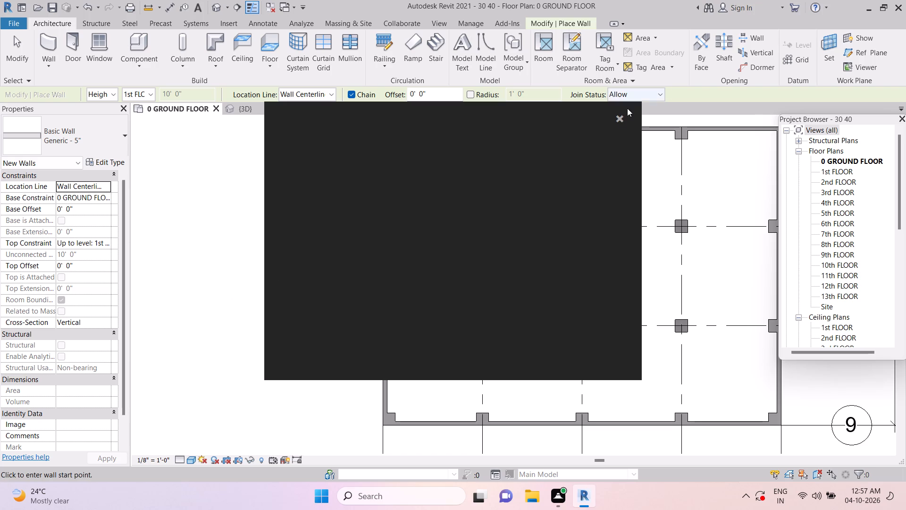
left_click(620, 120)
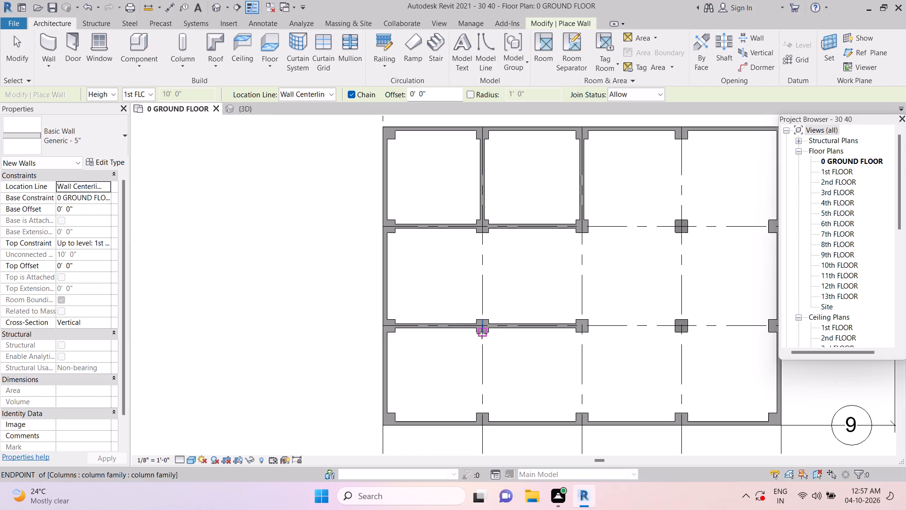
left_click_drag(482, 333, 483, 350)
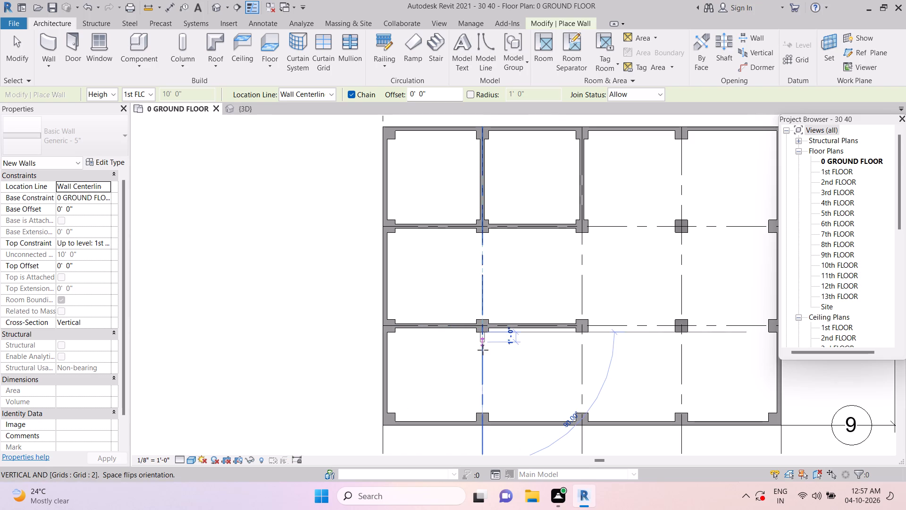
left_click_drag(483, 350, 480, 412)
left_click(480, 412)
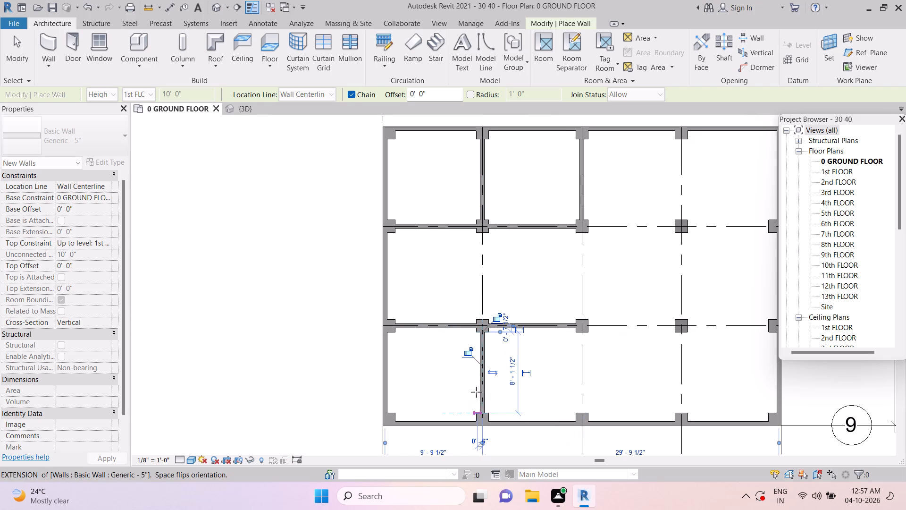
End the wall chain on grid 2 with a Generic - 5" segment about 2' - 6" long, up from the grid 9 column.
left_click(484, 387)
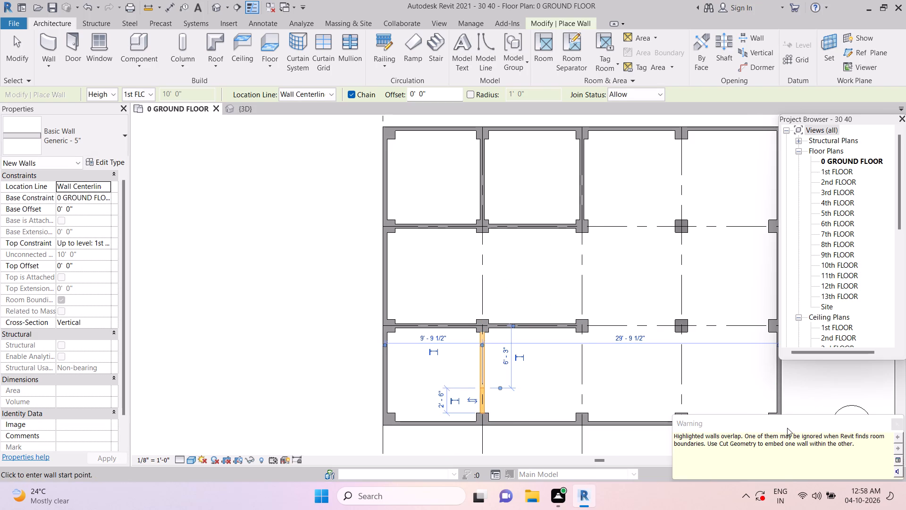
left_click(900, 422)
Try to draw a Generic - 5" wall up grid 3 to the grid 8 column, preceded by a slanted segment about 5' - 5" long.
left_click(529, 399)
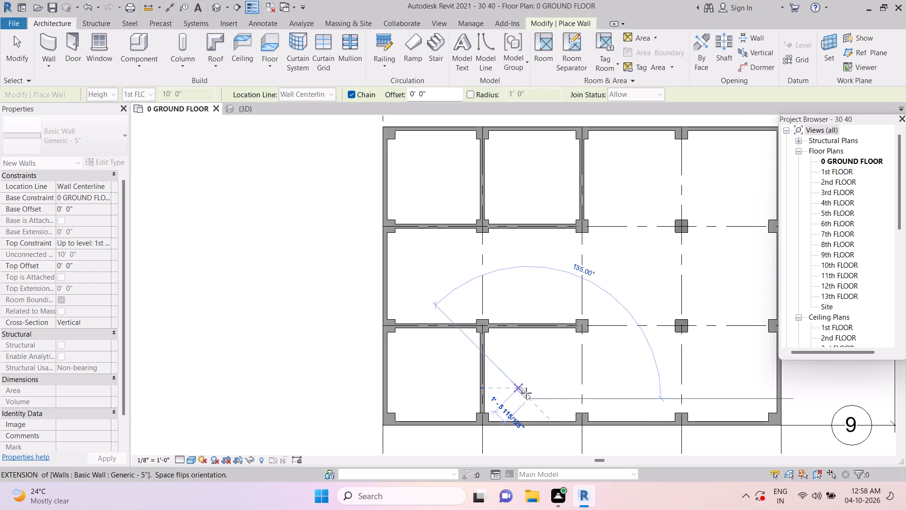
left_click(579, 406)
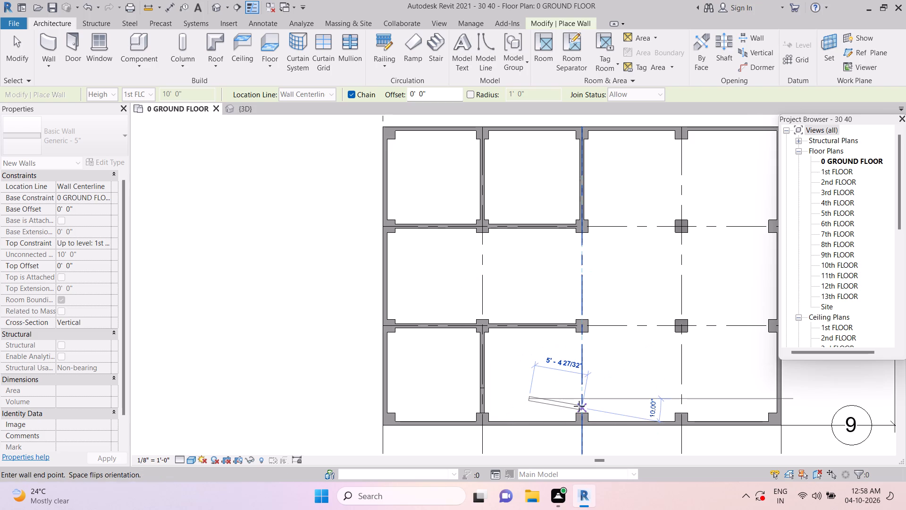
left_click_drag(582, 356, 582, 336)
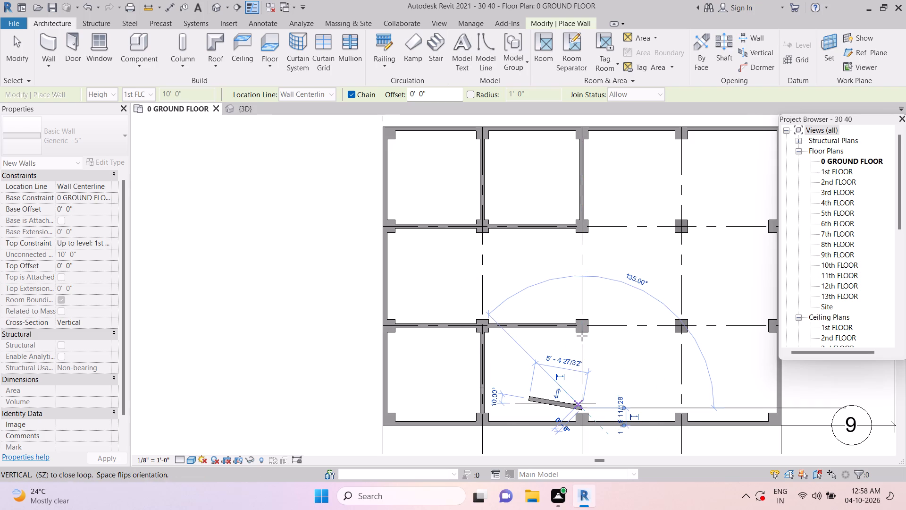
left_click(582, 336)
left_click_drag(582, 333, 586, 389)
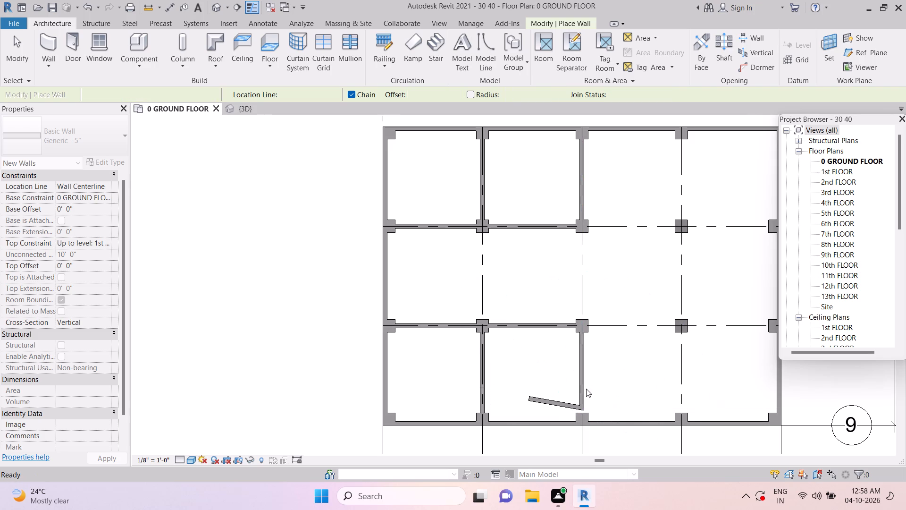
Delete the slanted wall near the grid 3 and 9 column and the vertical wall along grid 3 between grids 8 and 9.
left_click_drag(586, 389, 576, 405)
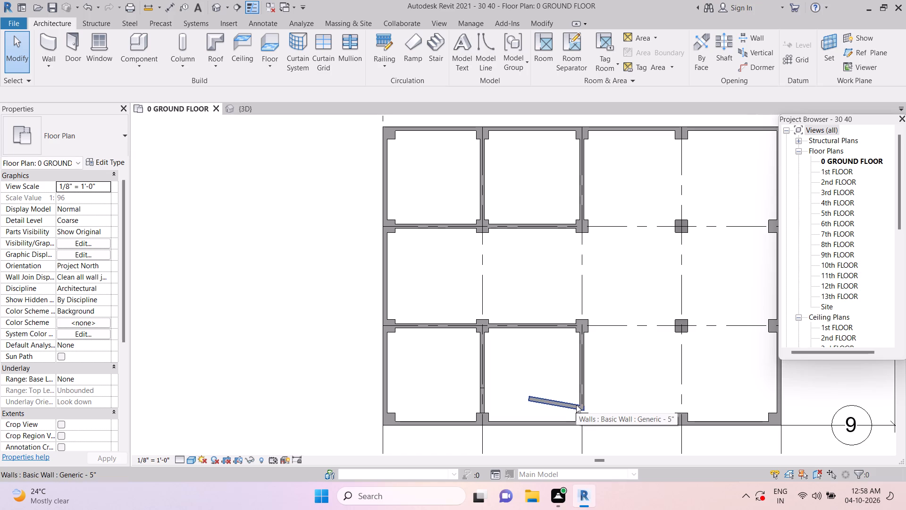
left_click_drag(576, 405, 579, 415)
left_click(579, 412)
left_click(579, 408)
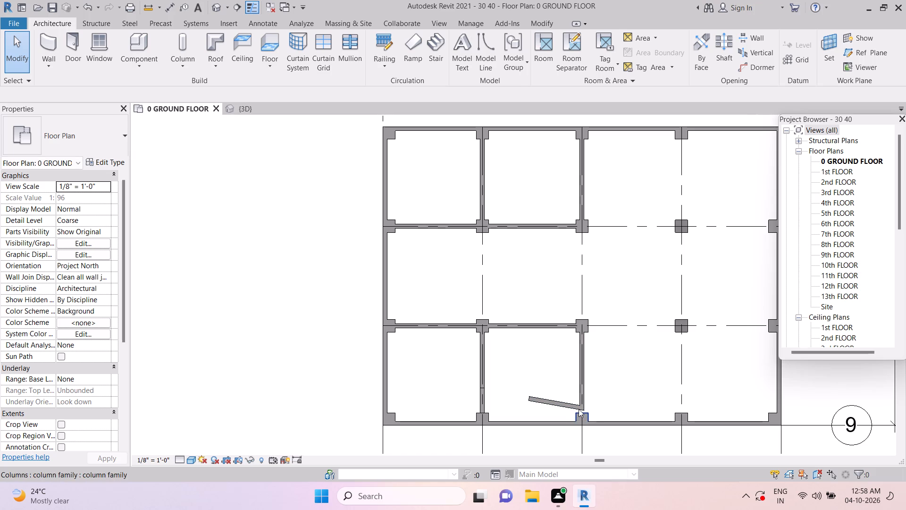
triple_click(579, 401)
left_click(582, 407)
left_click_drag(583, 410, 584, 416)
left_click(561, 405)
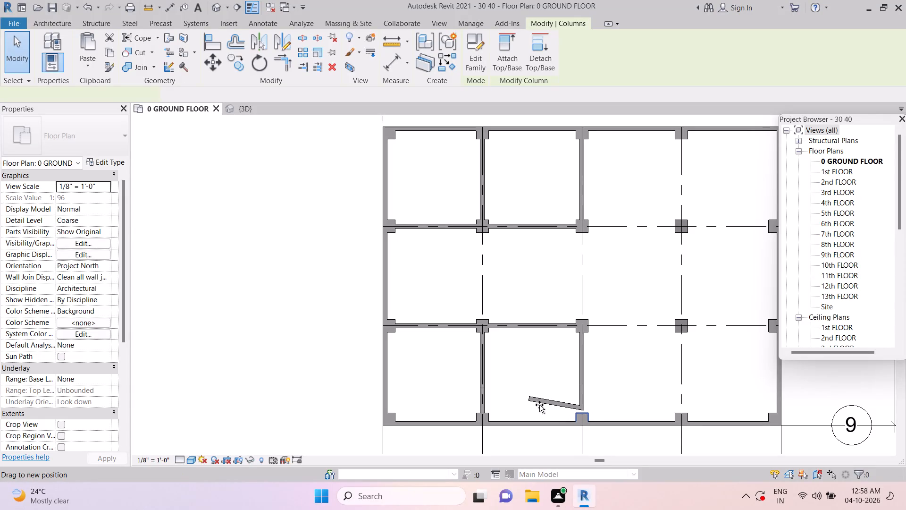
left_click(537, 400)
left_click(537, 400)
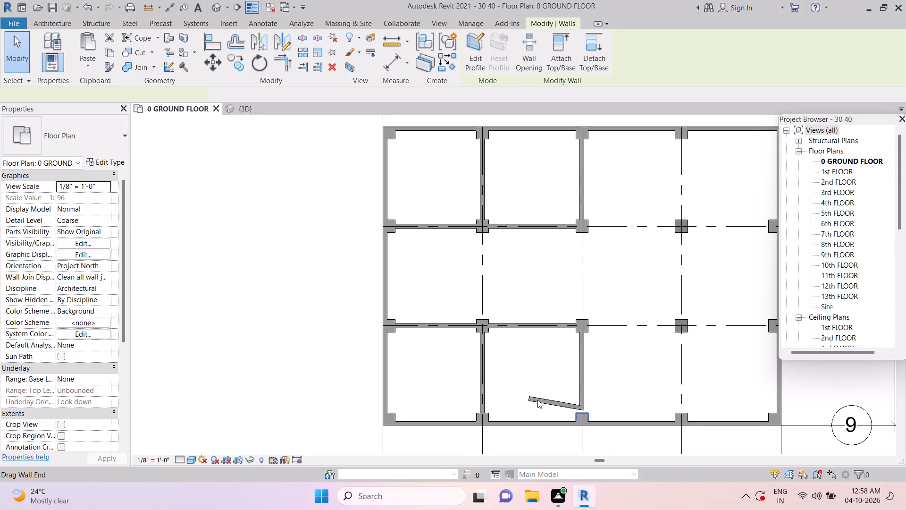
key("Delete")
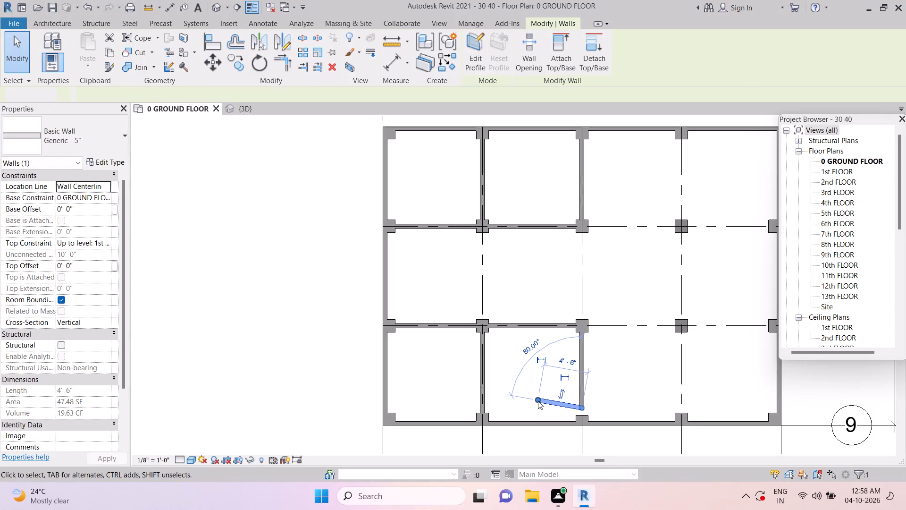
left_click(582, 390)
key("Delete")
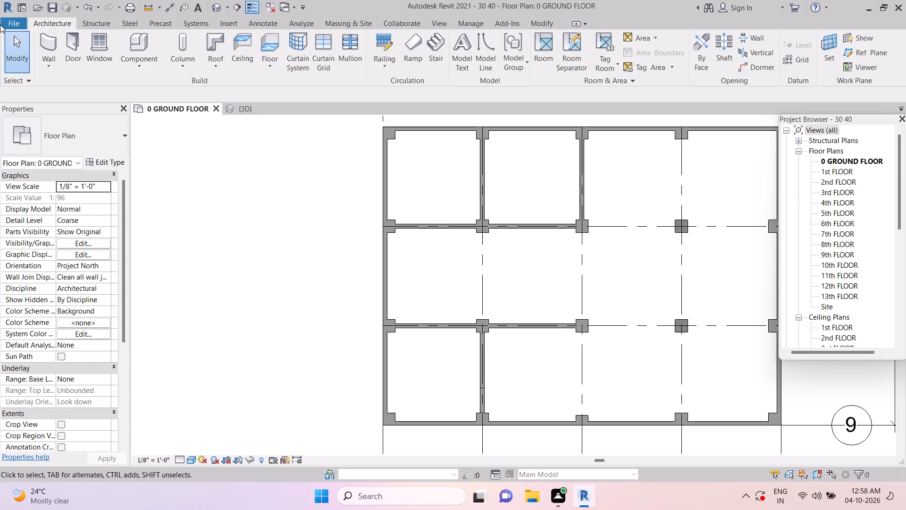
Draw a vertical Generic - 5" wall about 9' - 2" long centred on grid 3, from the grid 8 column down to grid 9.
left_click(39, 44)
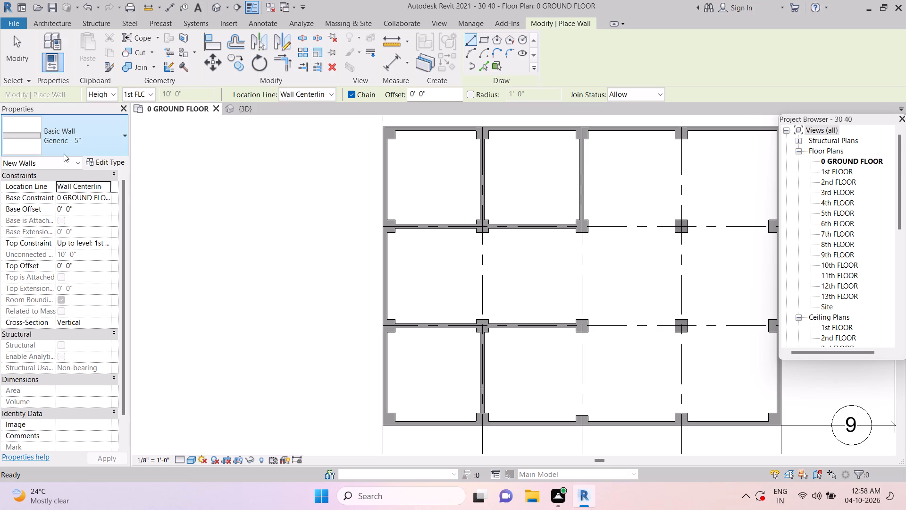
left_click(79, 143)
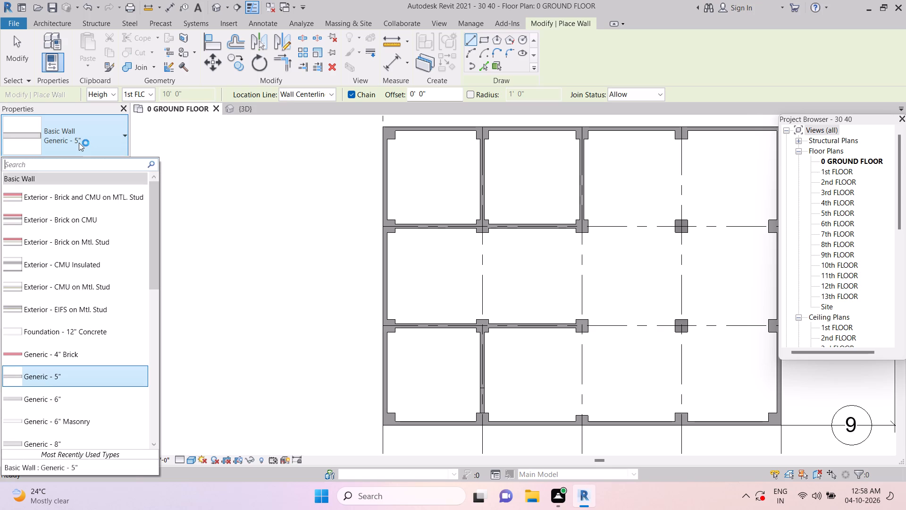
left_click(57, 377)
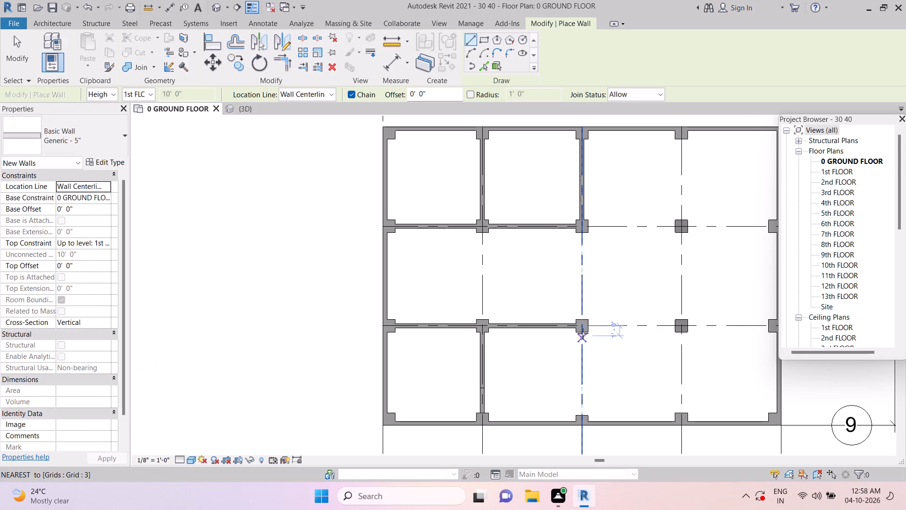
left_click_drag(583, 333, 588, 353)
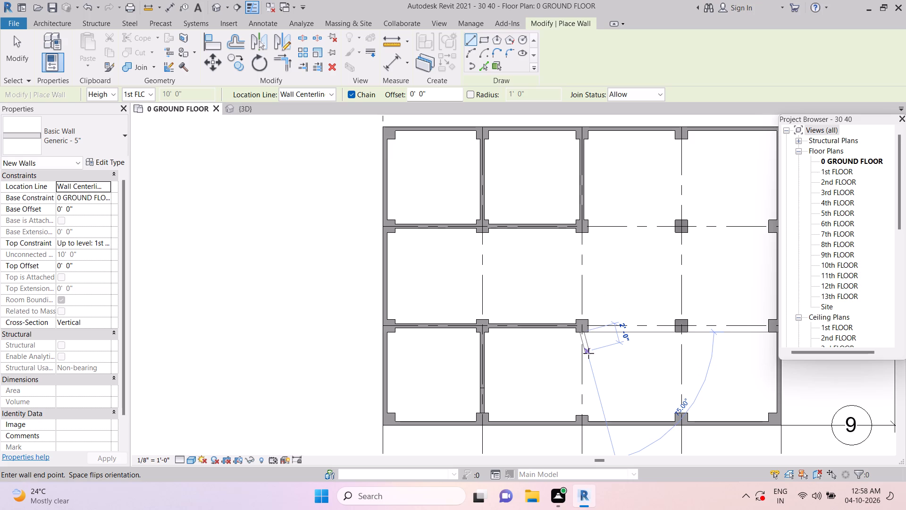
left_click_drag(588, 353, 584, 418)
left_click(584, 418)
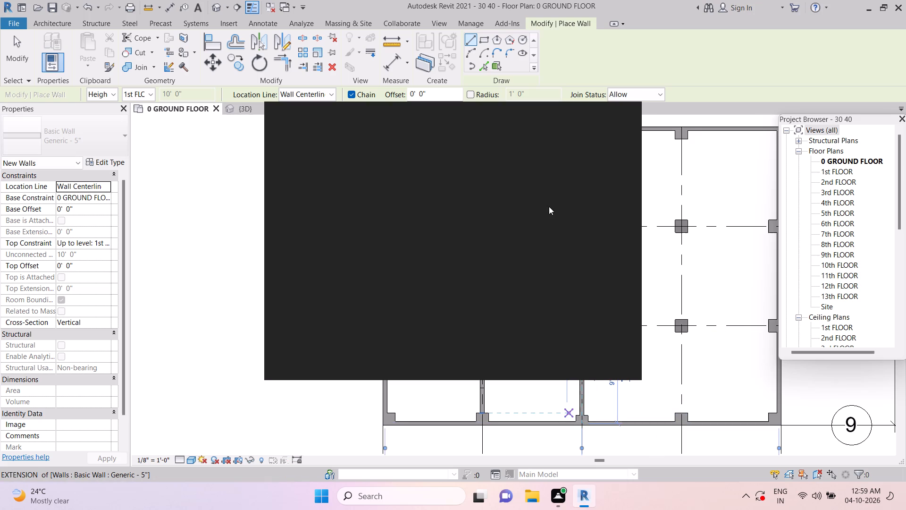
left_click(632, 105)
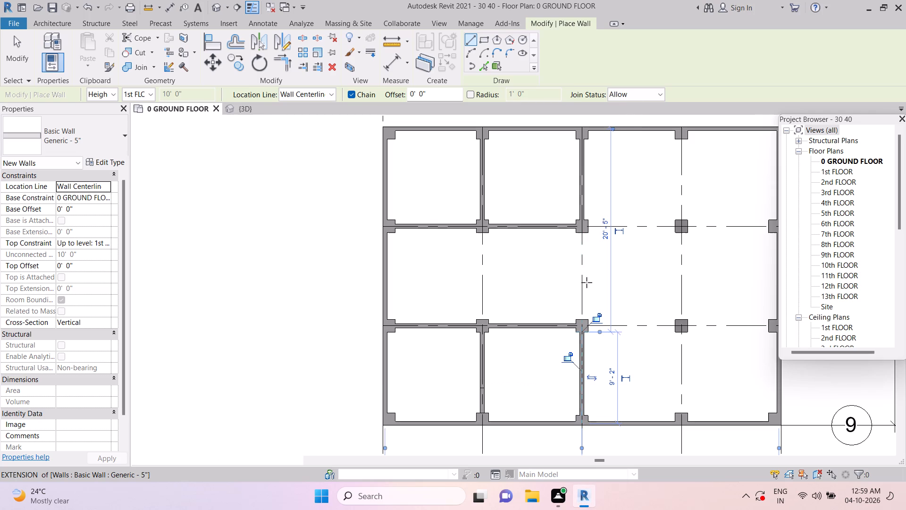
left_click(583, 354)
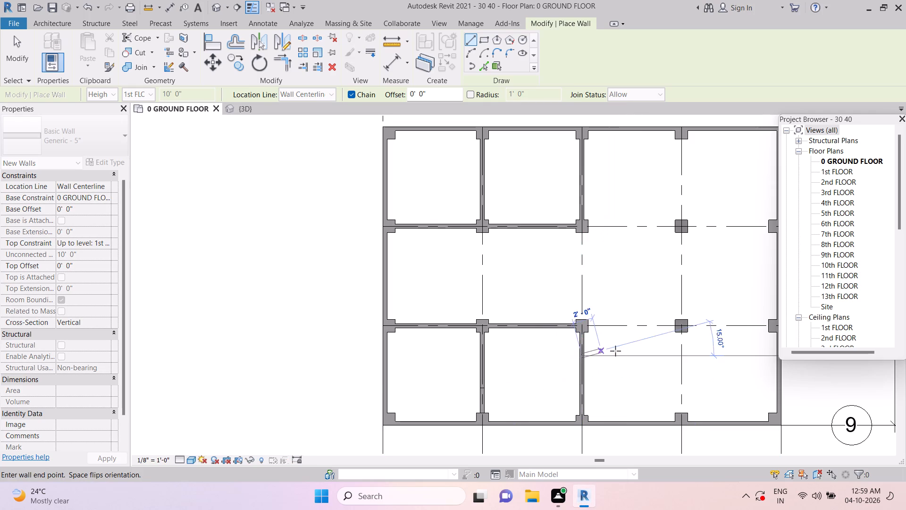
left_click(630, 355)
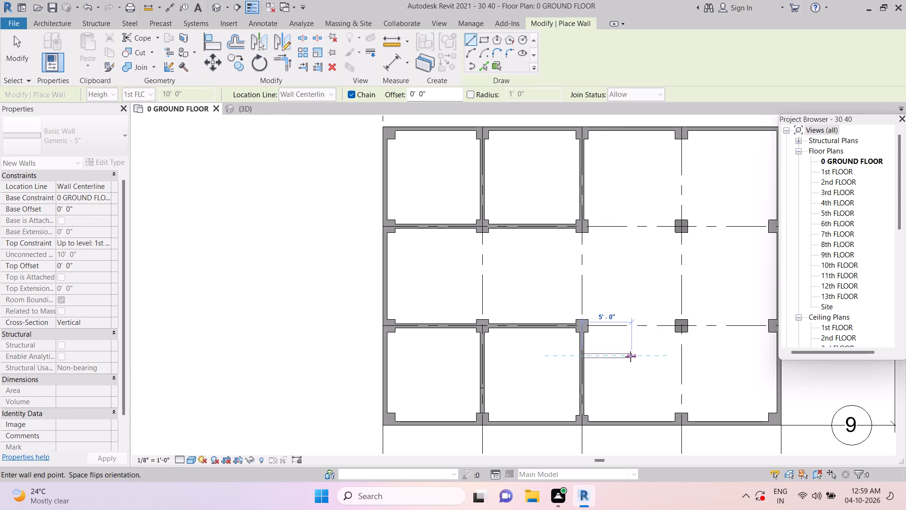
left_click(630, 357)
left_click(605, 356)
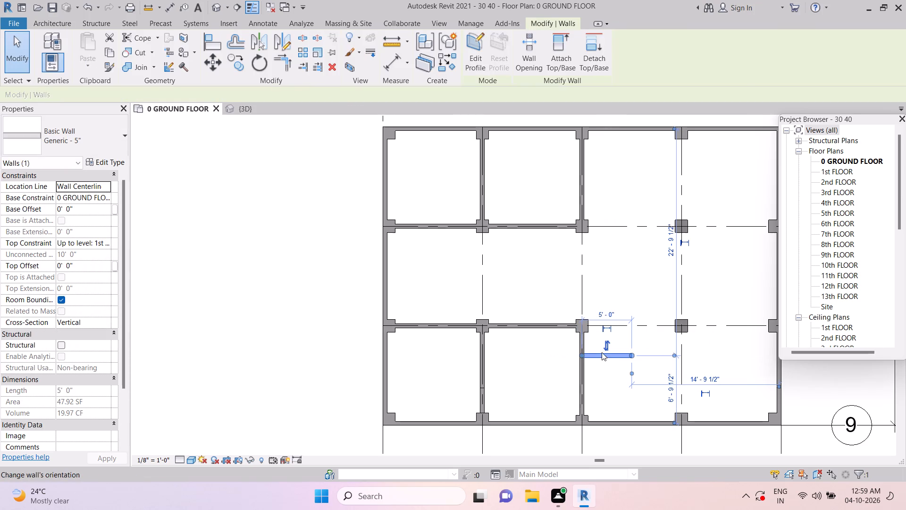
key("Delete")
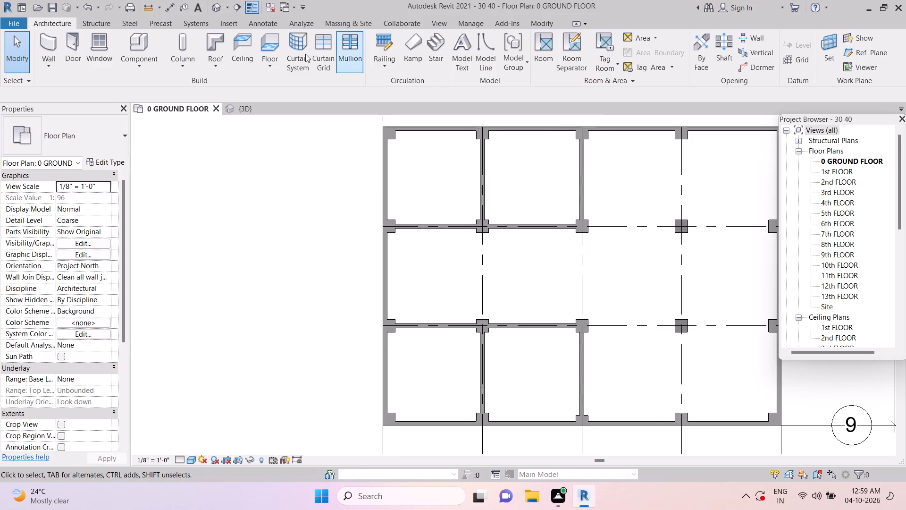
Draw a vertical Generic - 5" wall about 8' - 1 1/2" long centred on grid 4, from the upper exterior wall's column to the grid 7 column.
left_click(52, 46)
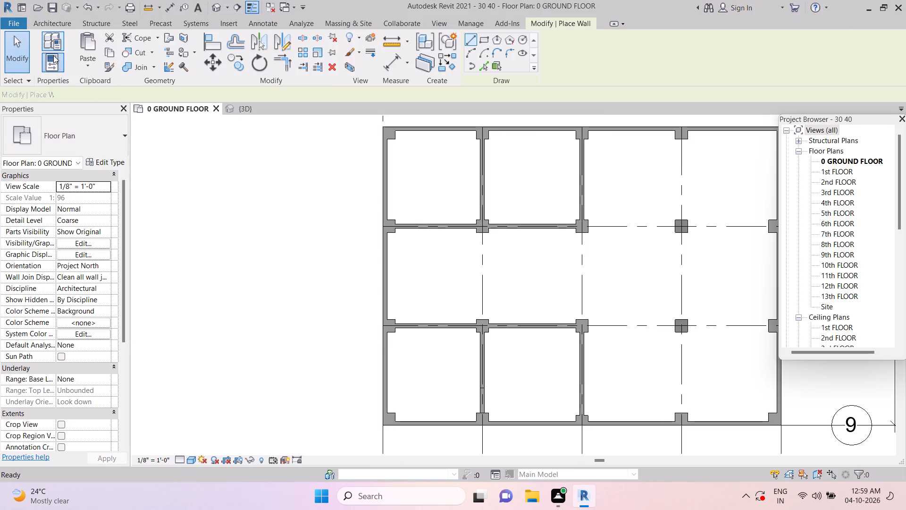
left_click(65, 139)
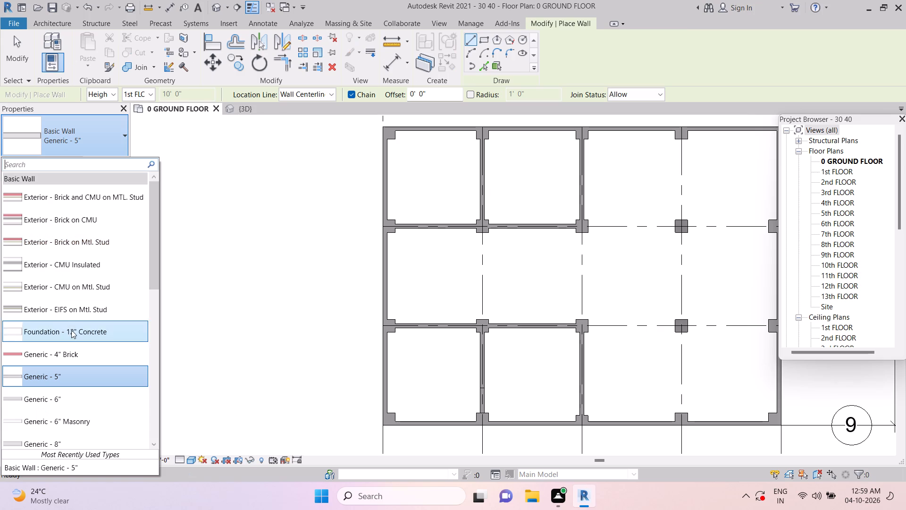
left_click(83, 375)
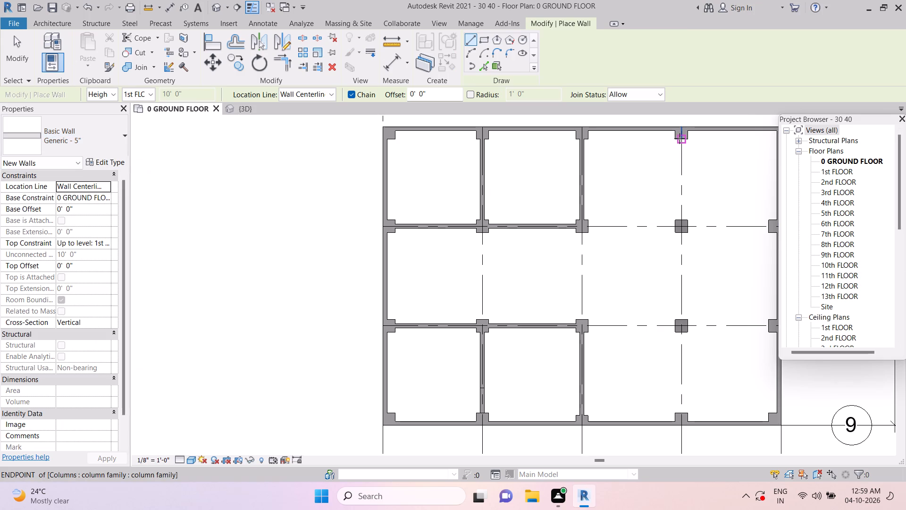
left_click_drag(679, 138, 682, 166)
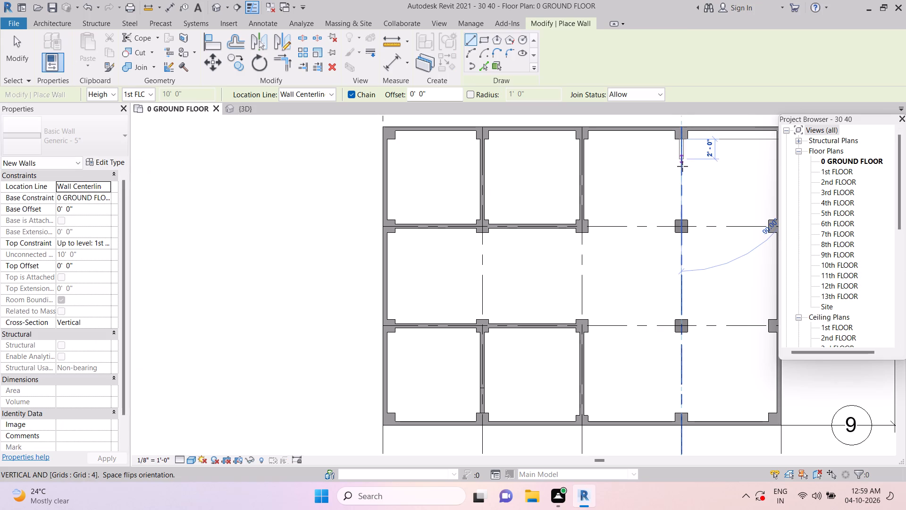
left_click_drag(682, 166, 685, 218)
left_click(685, 218)
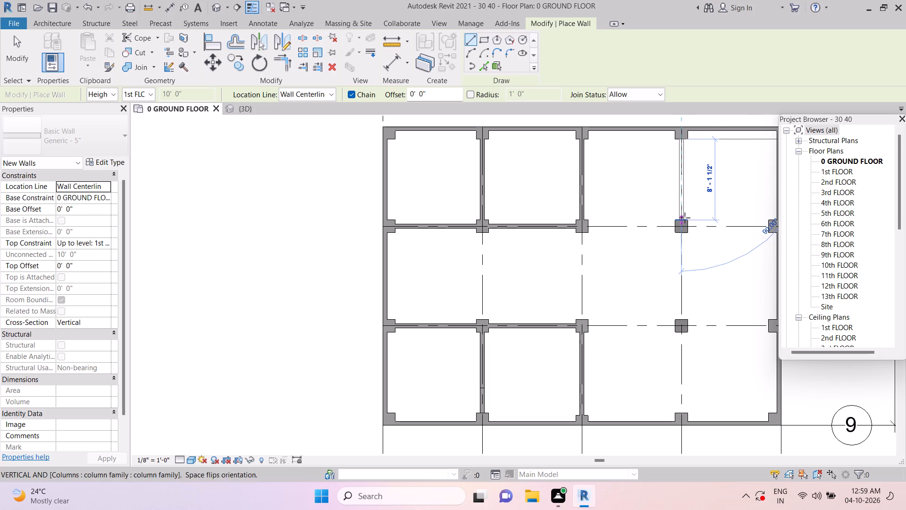
left_click(685, 218)
left_click(685, 218)
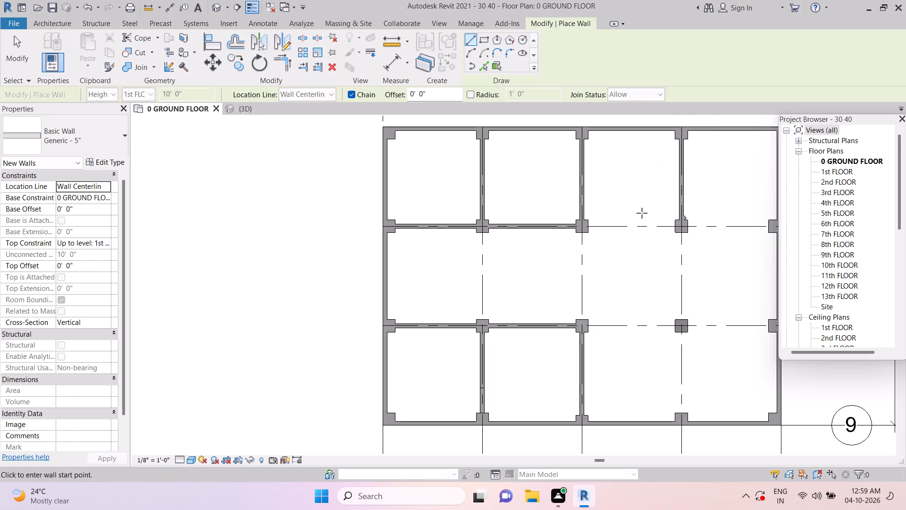
Draw a horizontal Generic - 5" wall centred on grid 7, from the grid 3 column to the grid 4 column.
left_click_drag(592, 229, 620, 229)
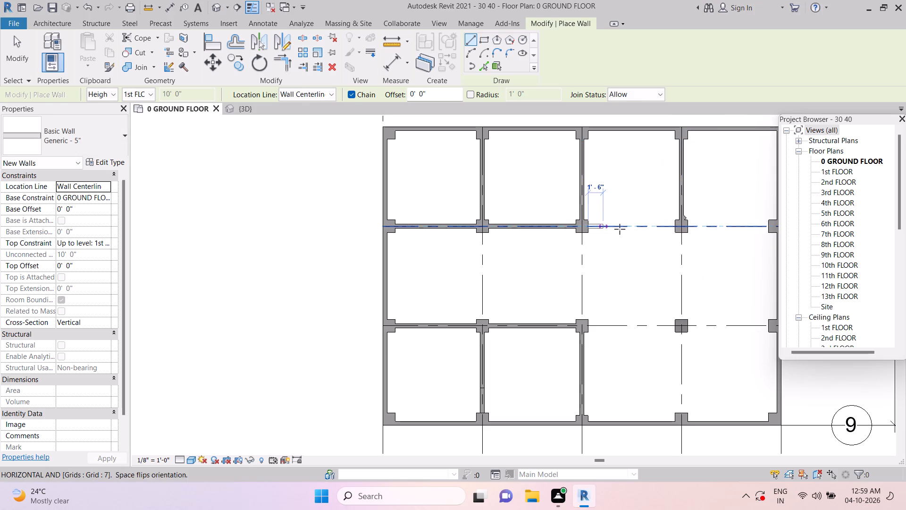
left_click_drag(620, 229, 667, 229)
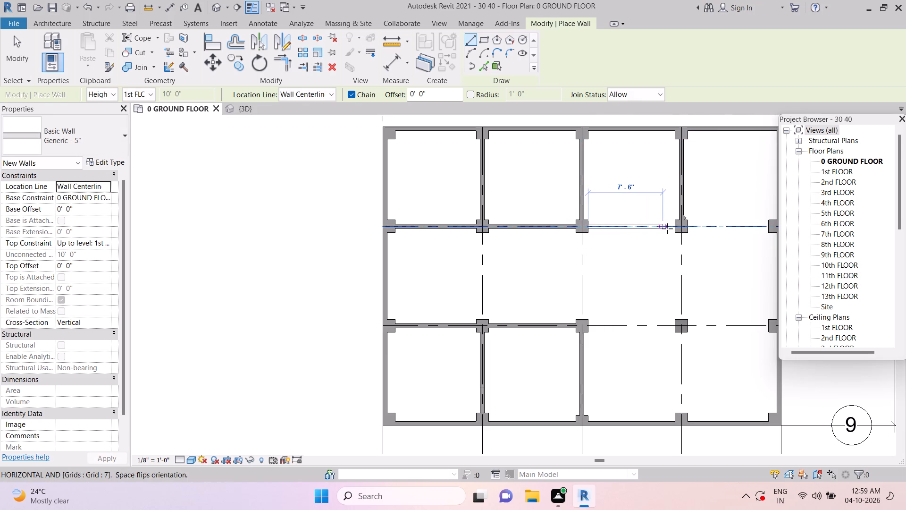
left_click_drag(667, 229, 671, 229)
double_click(671, 229)
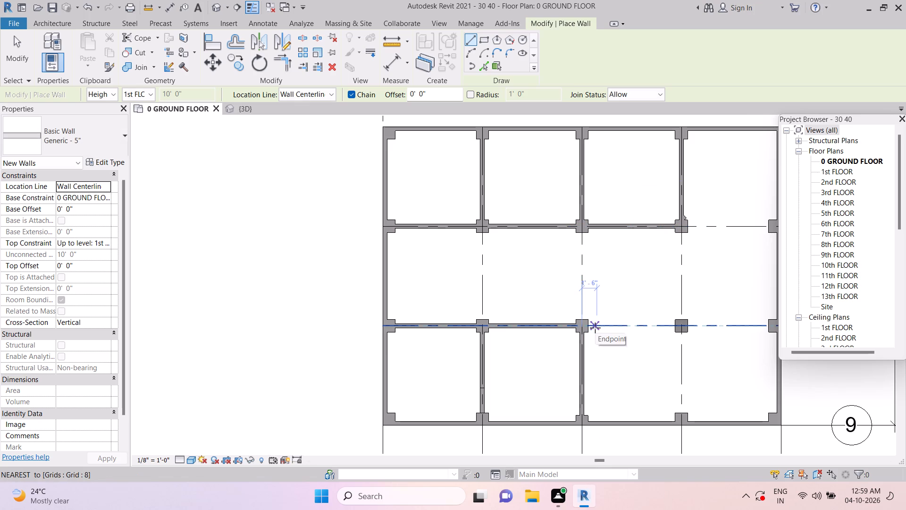
Draw a horizontal Generic - 5" wall centred on grid 8, from beside the grid 3 column to the grid 4 column.
left_click_drag(594, 323, 679, 329)
triple_click(679, 329)
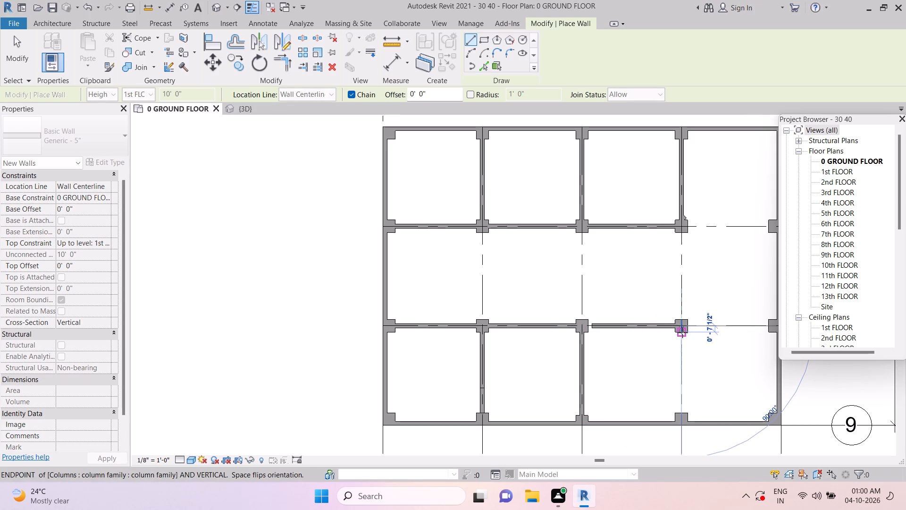
Draw a vertical Generic - 5" wall in two chained segments centred on grid 4, from the grid 8 column down to the grid 9 column.
left_click_drag(679, 333, 681, 342)
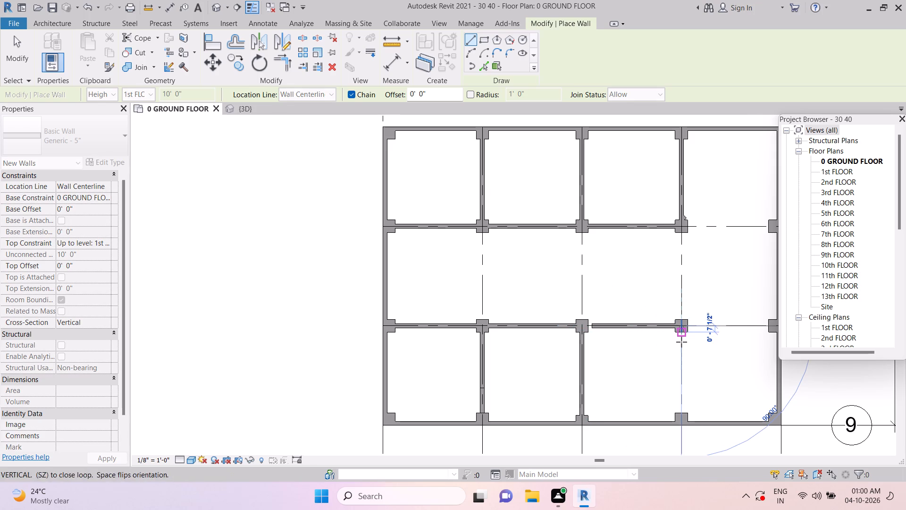
left_click_drag(681, 342, 682, 404)
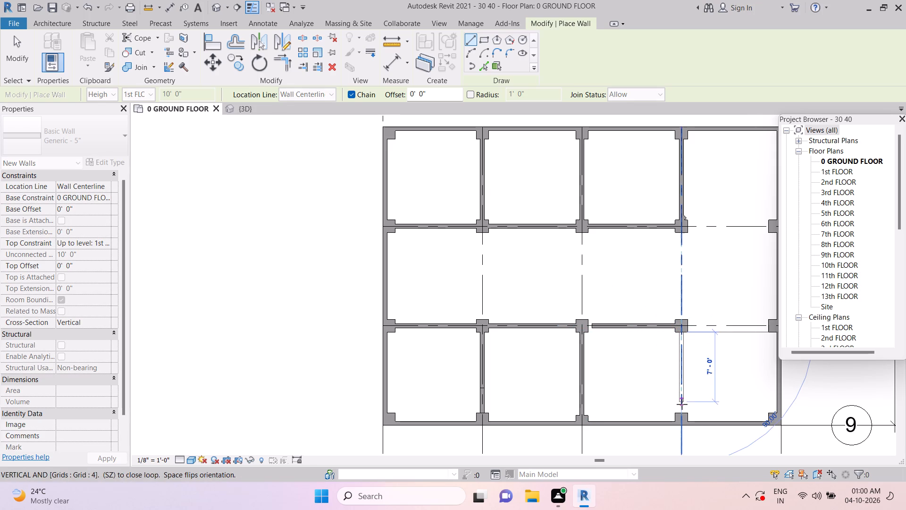
left_click_drag(678, 393, 679, 406)
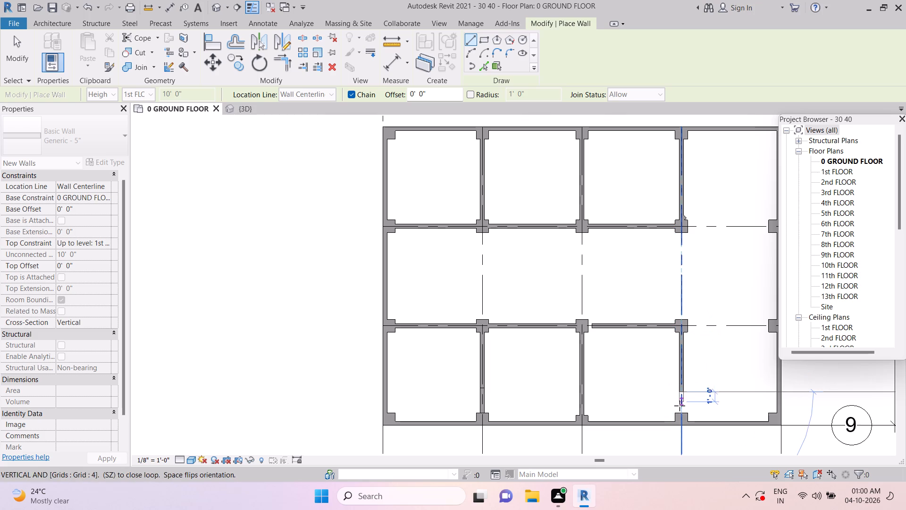
left_click_drag(679, 406, 682, 412)
left_click(682, 412)
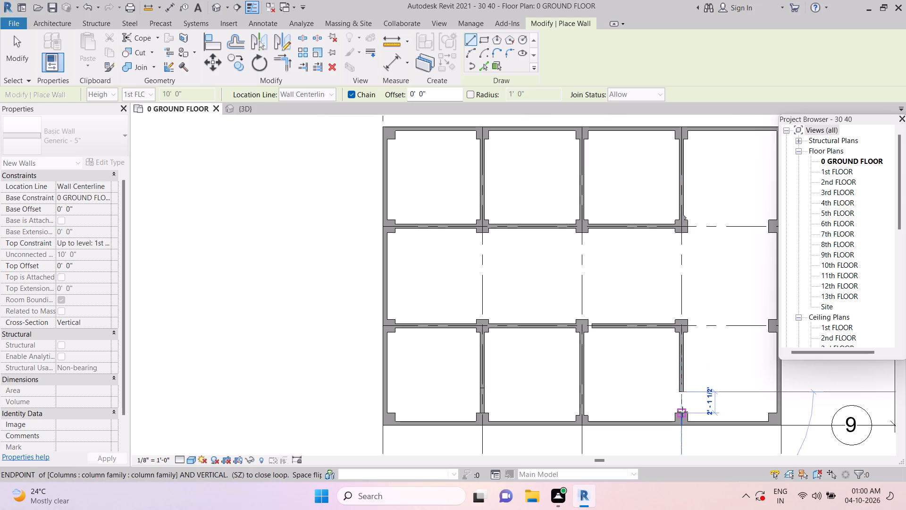
Draw a vertical Generic - 5" wall about 4' - 4 1/2" long on grid 4, from the grid 9 column up to the existing wall's midpoint.
left_click(682, 374)
left_click(682, 374)
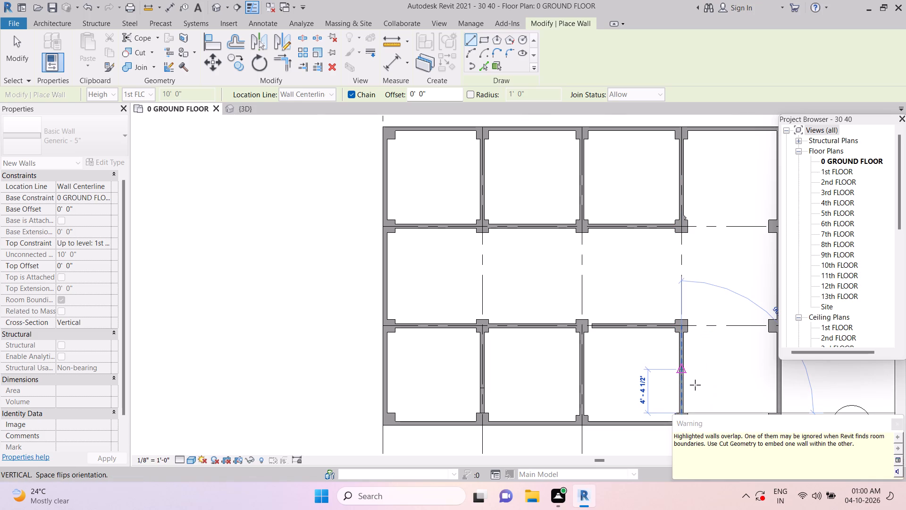
left_click(896, 426)
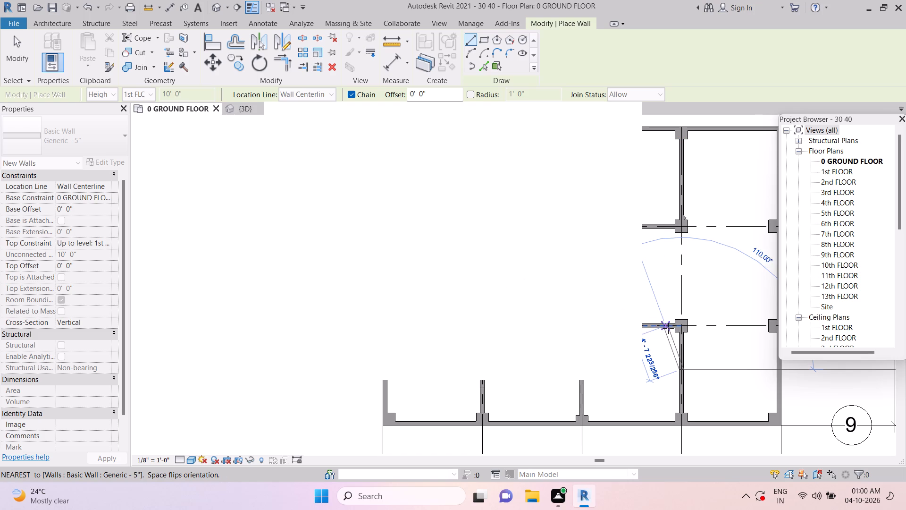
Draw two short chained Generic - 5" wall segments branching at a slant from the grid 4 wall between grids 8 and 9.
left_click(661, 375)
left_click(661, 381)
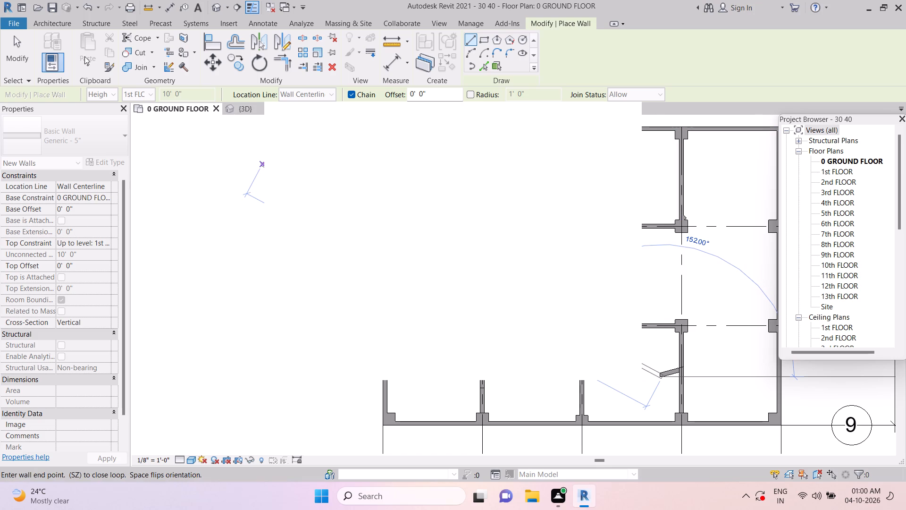
Draw a horizontal Generic - 5" wall about 8' - 1 1/2" long centred on grid 7, from the grid 4 column to the exterior wall's column.
left_click(59, 22)
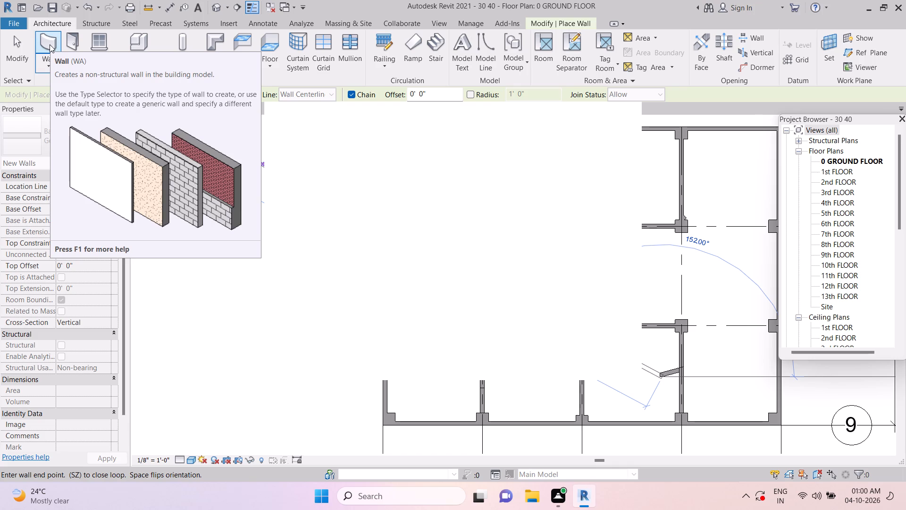
left_click(50, 44)
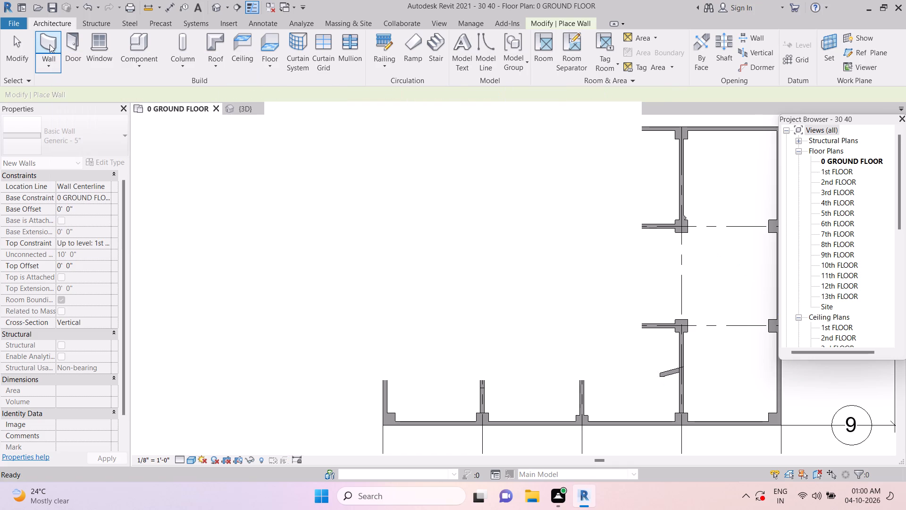
scroll(50, 49, "down", 4)
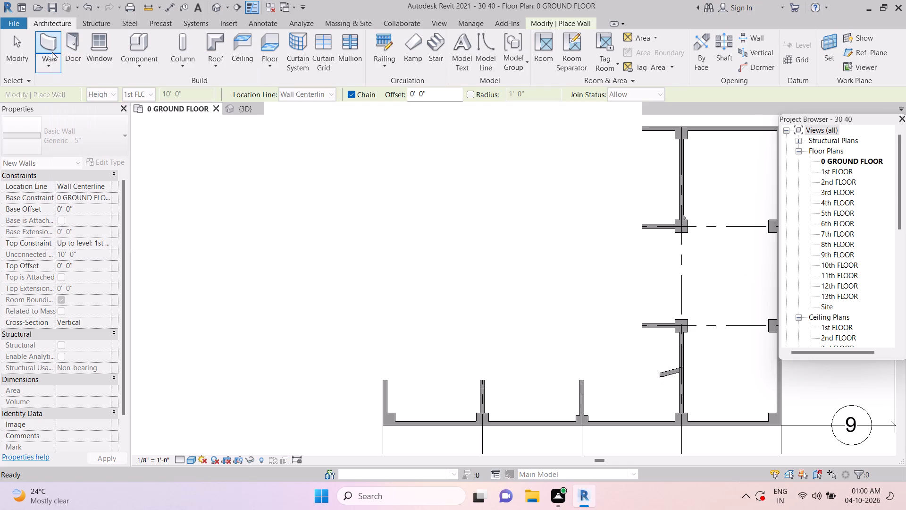
scroll(52, 52, "down", 3)
left_click(52, 52)
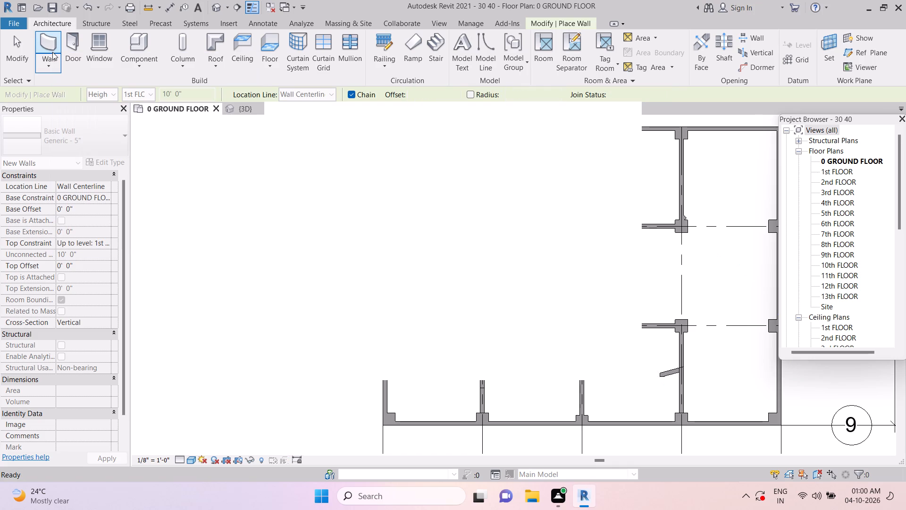
left_click(96, 140)
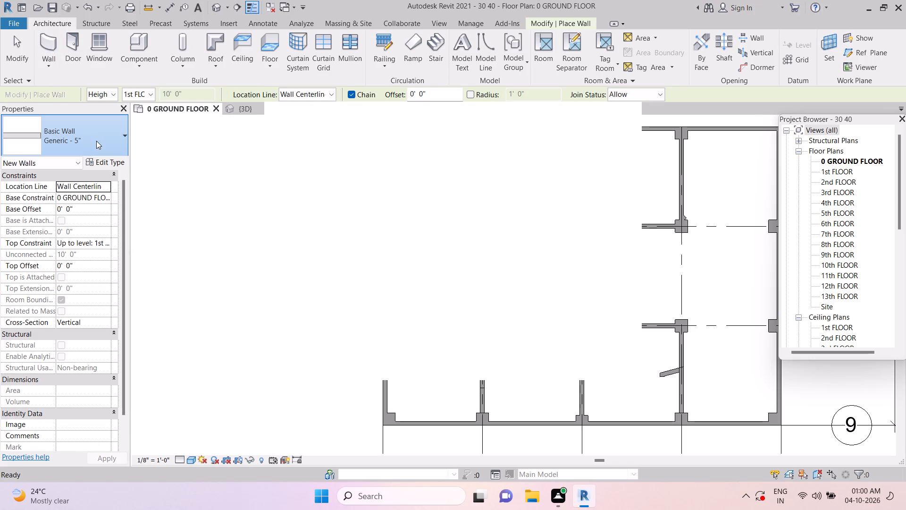
left_click(41, 373)
scroll(368, 298, "down", 4)
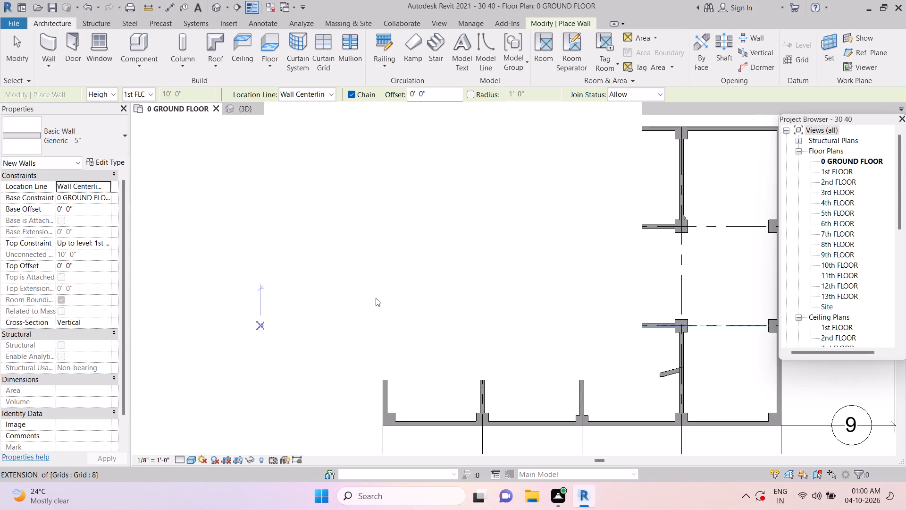
scroll(376, 298, "down", 2)
scroll(376, 298, "up", 5)
scroll(376, 298, "down", 2)
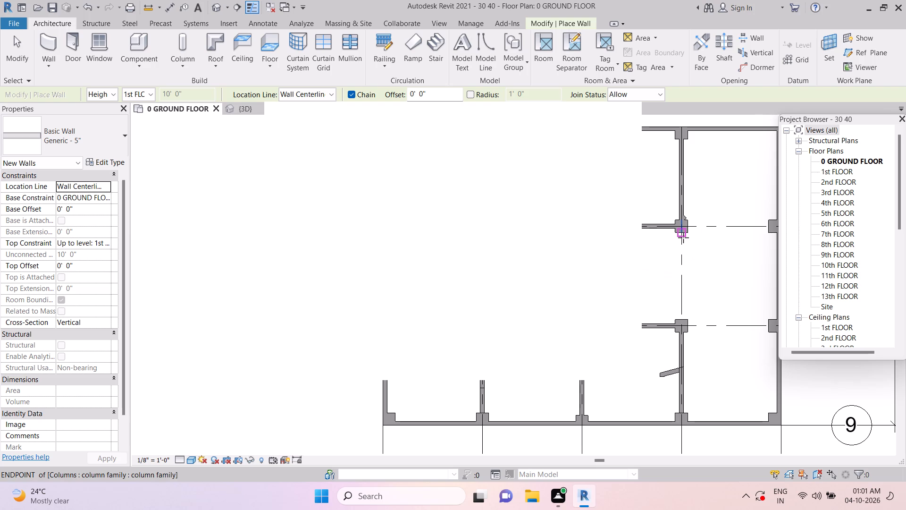
left_click_drag(687, 228, 738, 225)
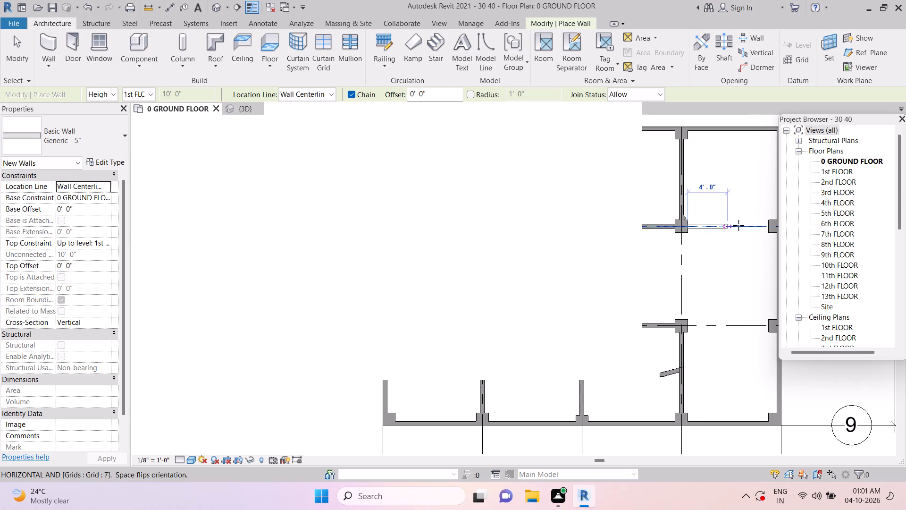
left_click_drag(738, 225, 766, 222)
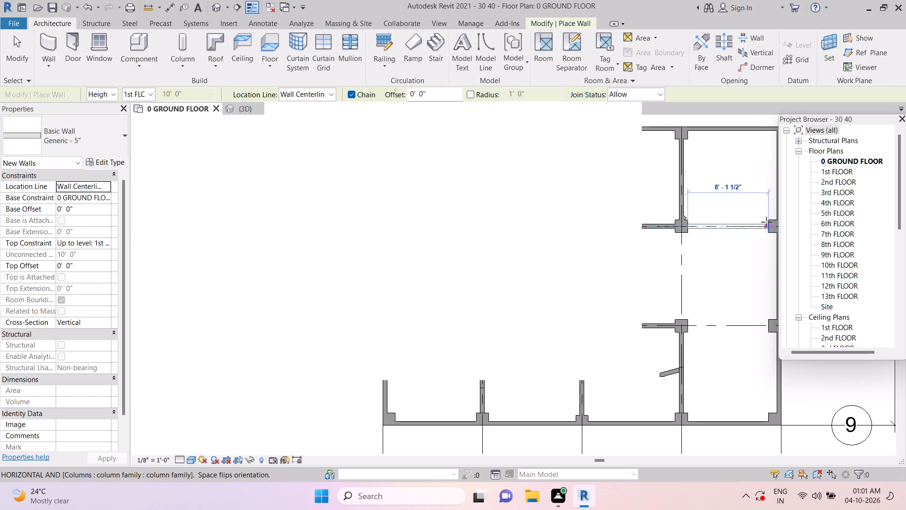
left_click_drag(766, 222, 767, 221)
double_click(767, 221)
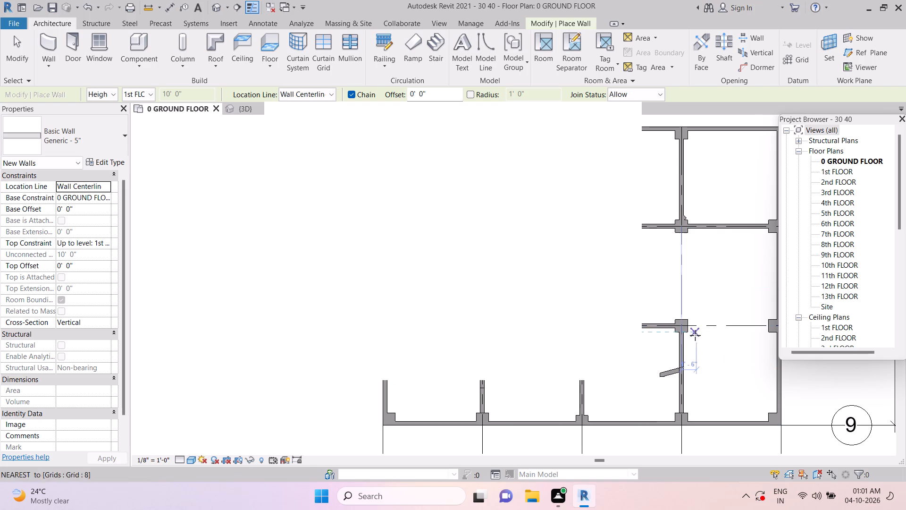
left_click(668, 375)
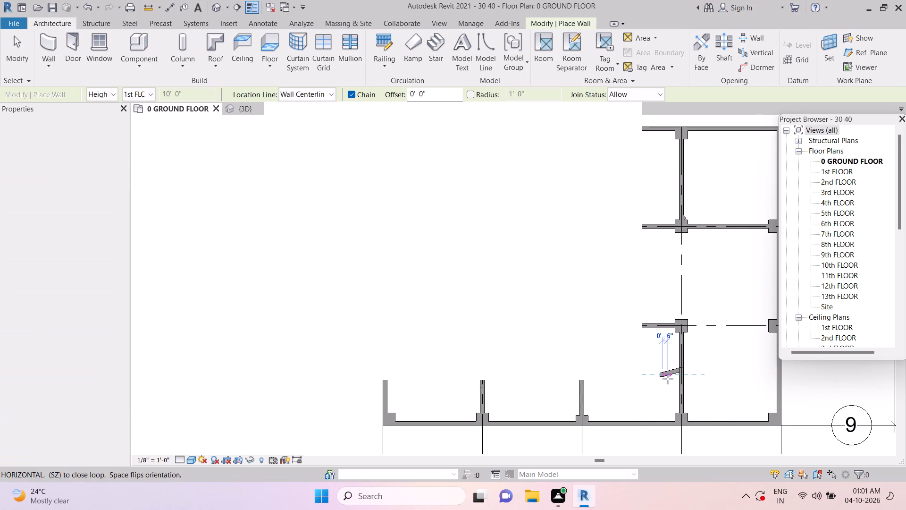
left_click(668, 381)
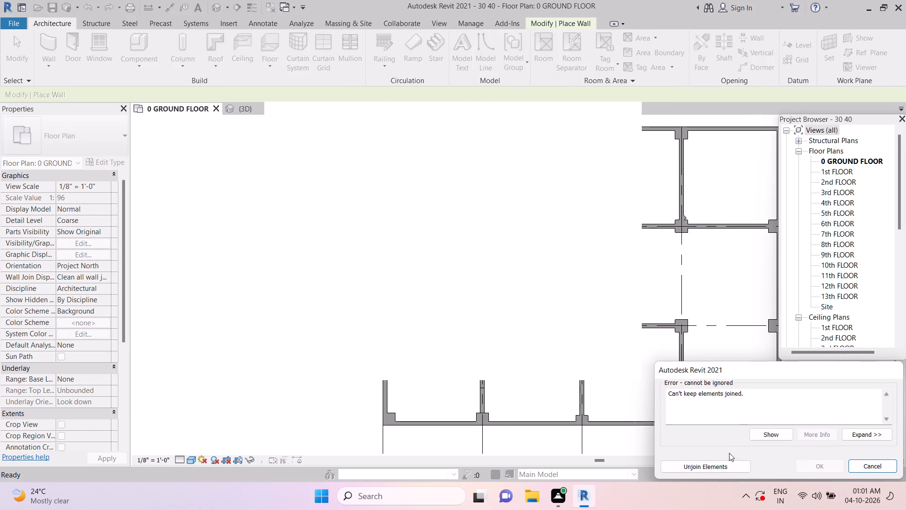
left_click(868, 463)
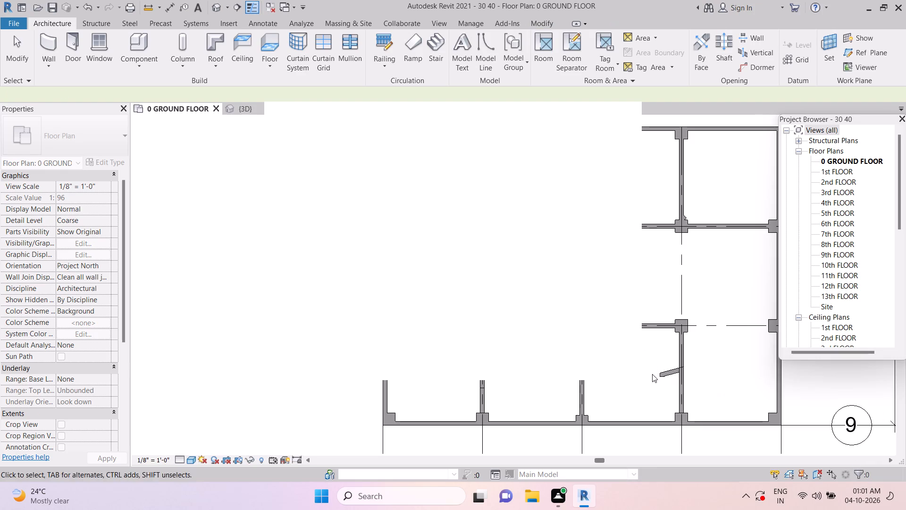
Delete the stray slanted wall segments branching from the grid 4 wall between grids 8 and 9.
left_click(666, 373)
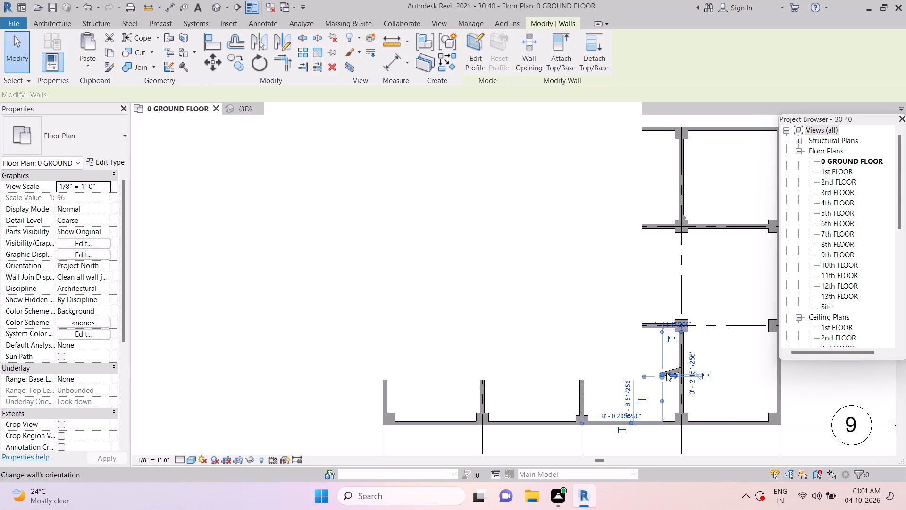
key("Delete")
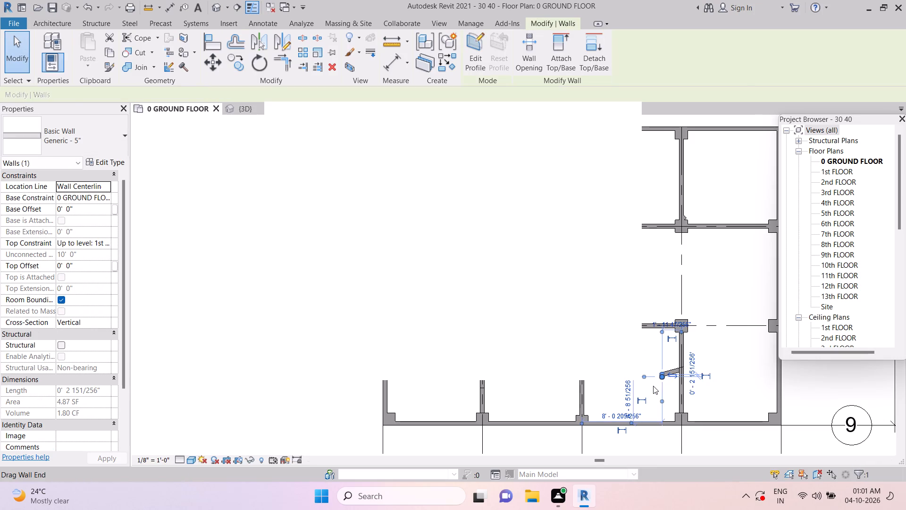
left_click(666, 373)
key("Delete")
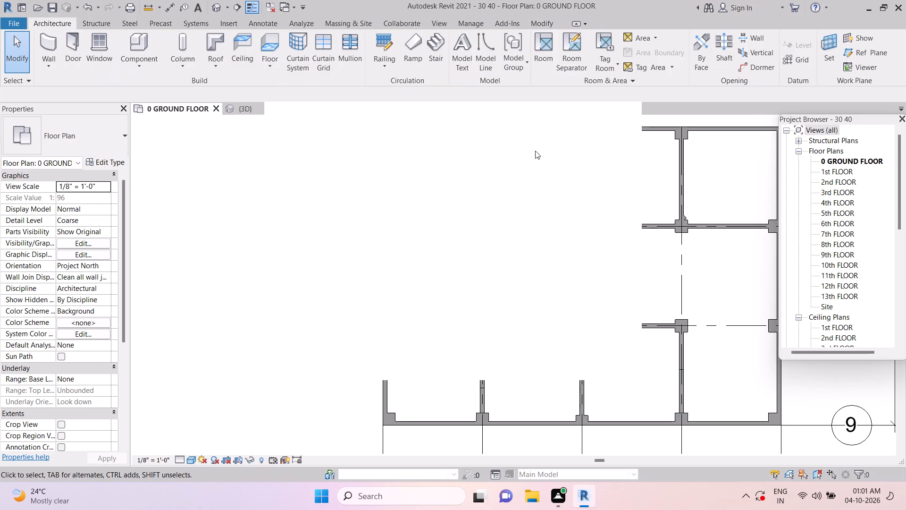
Start another Generic - 5" wall with the Wall Centerline location line for the ground floor interior.
left_click(184, 109)
left_click(40, 46)
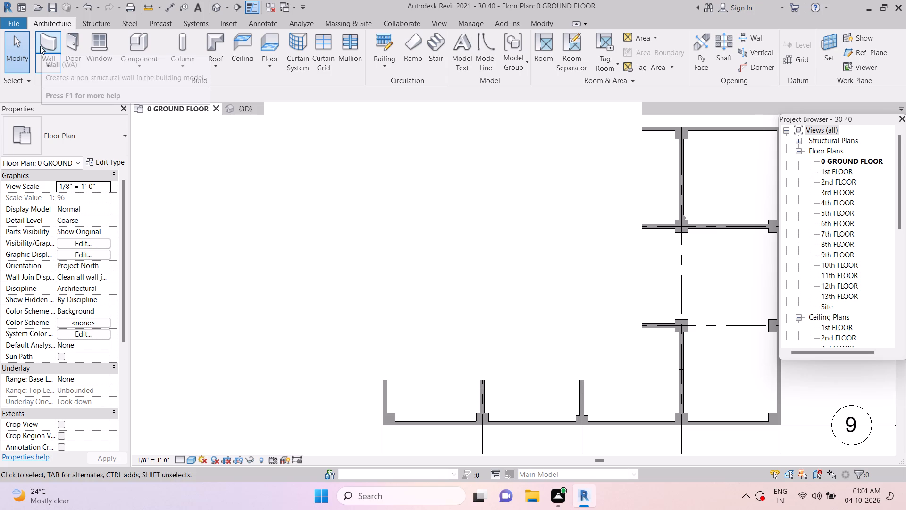
scroll(394, 314, "down", 3)
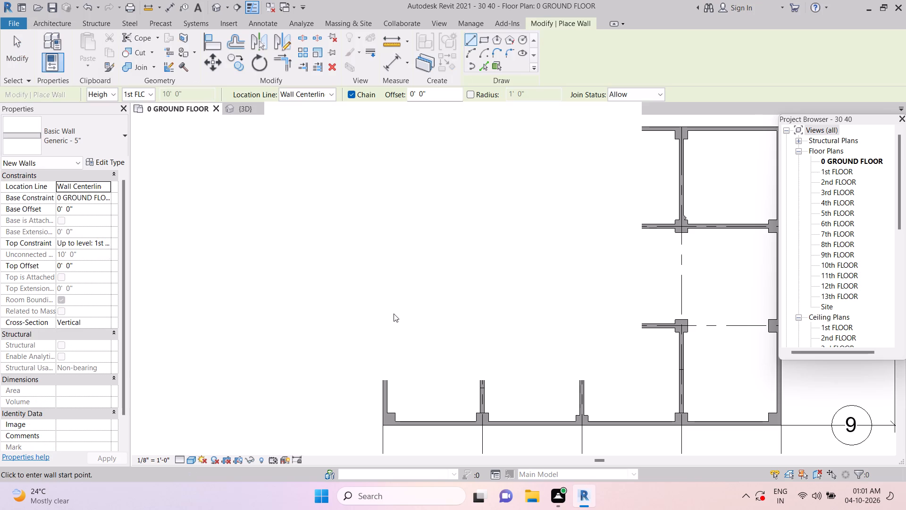
scroll(394, 314, "down", 7)
scroll(394, 313, "up", 6)
scroll(392, 300, "down", 6)
middle_click_drag(404, 353, 406, 358)
middle_click_drag(406, 358, 403, 371)
scroll(408, 366, "down", 1)
scroll(406, 381, "up", 2)
scroll(401, 367, "down", 1)
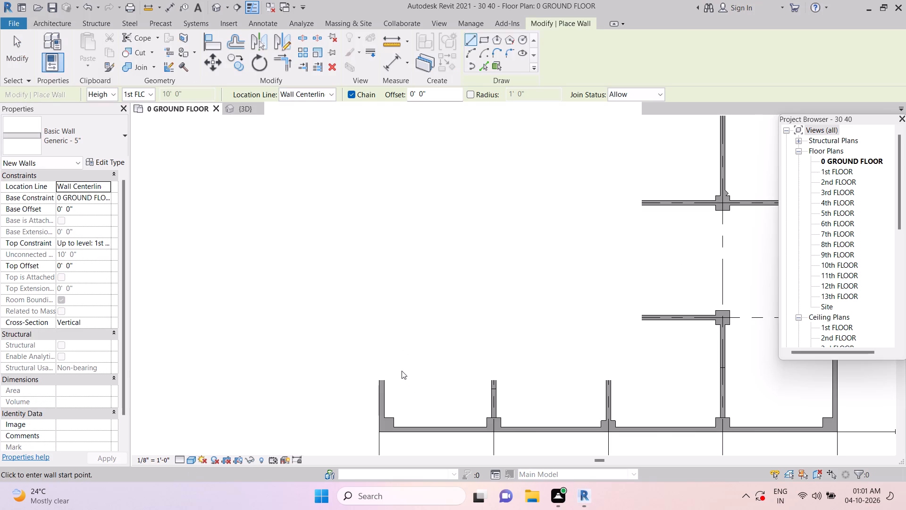
scroll(402, 371, "down", 2)
middle_click_drag(402, 371, 394, 374)
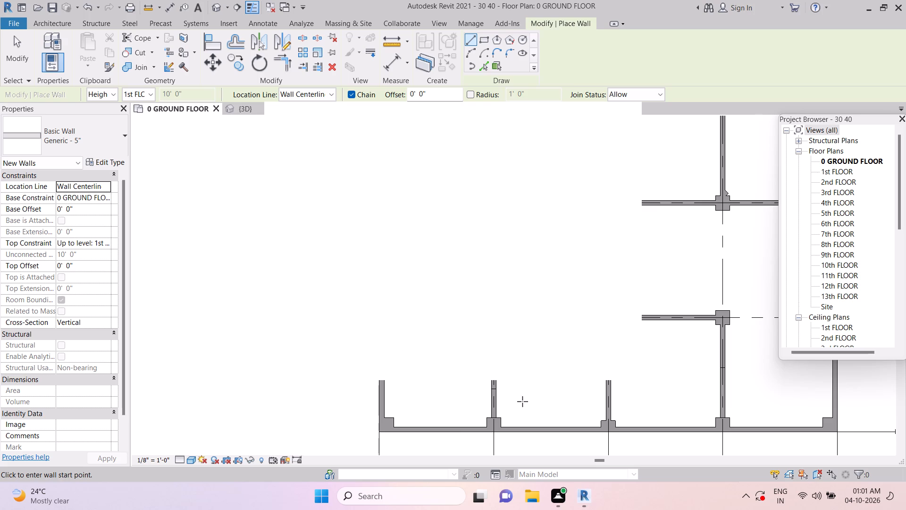
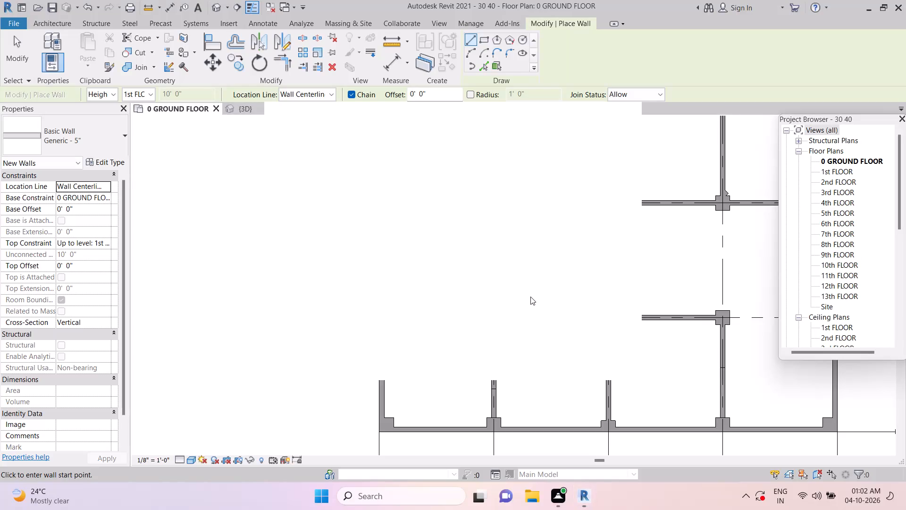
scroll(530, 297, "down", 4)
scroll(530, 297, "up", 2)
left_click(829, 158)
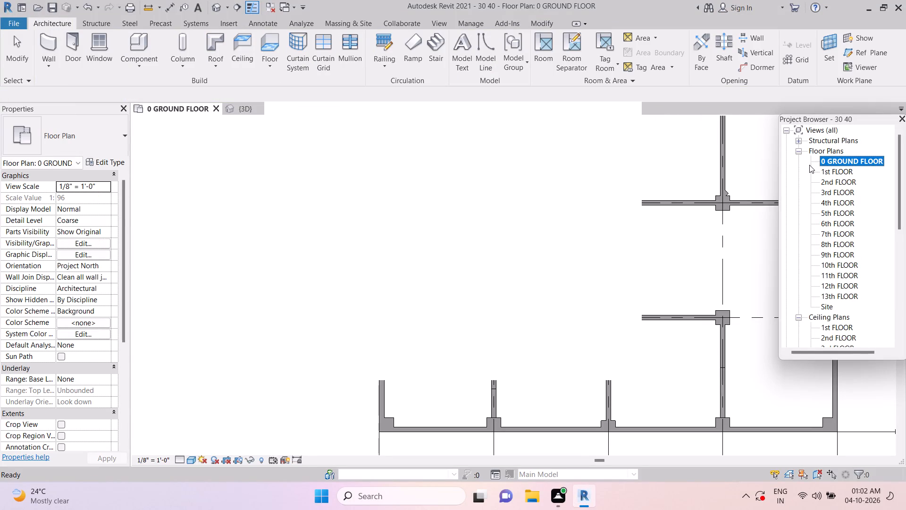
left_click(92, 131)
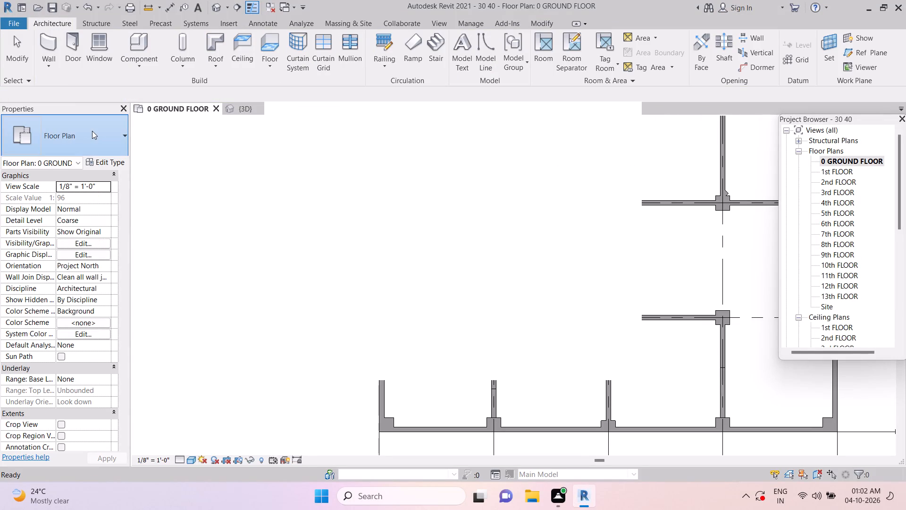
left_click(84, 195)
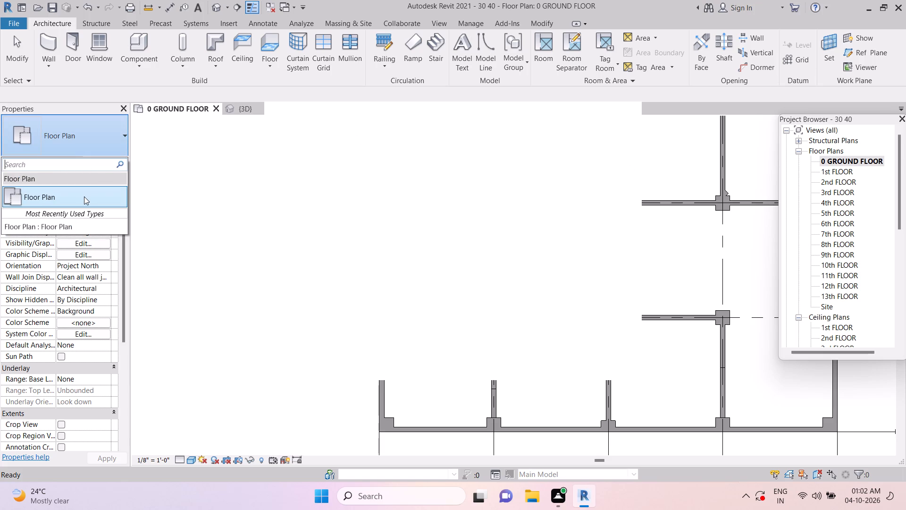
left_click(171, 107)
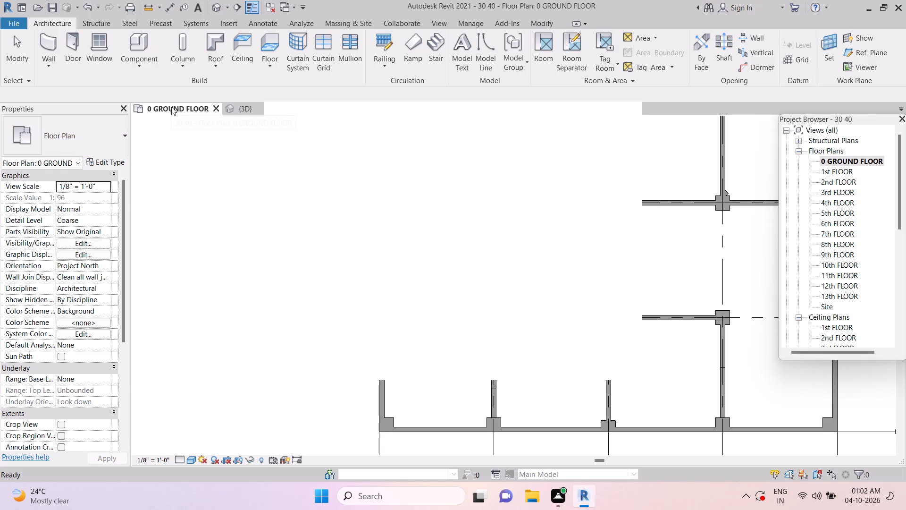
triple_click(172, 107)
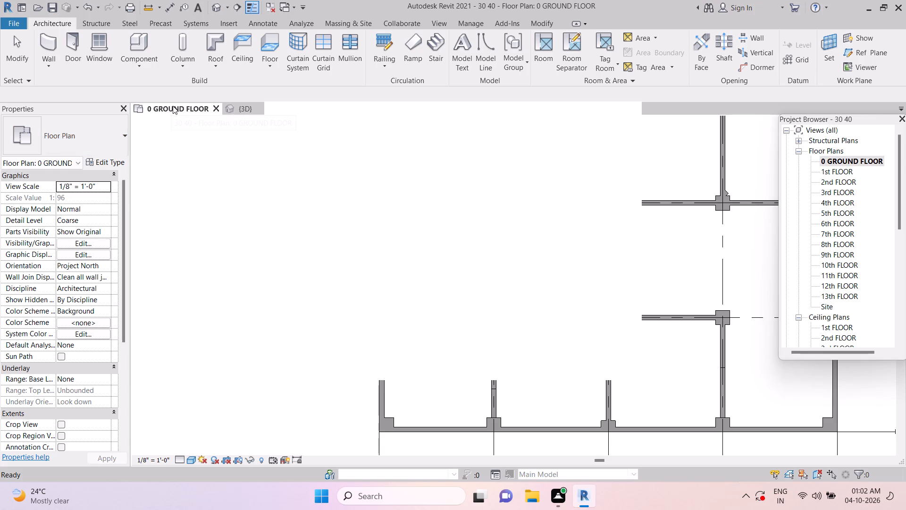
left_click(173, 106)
Start a Generic - 5" wall on the ground floor plan with the Wall Centerline location line and chaining on.
left_click(51, 43)
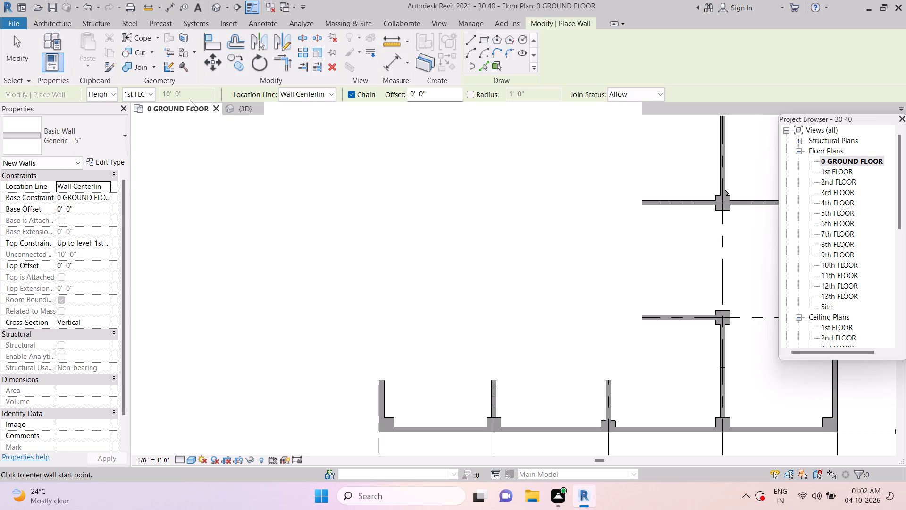
left_click(184, 113)
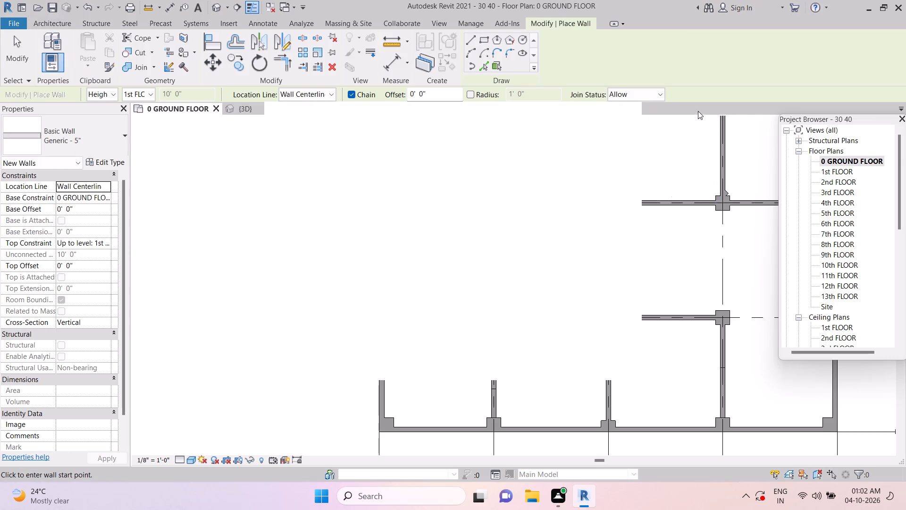
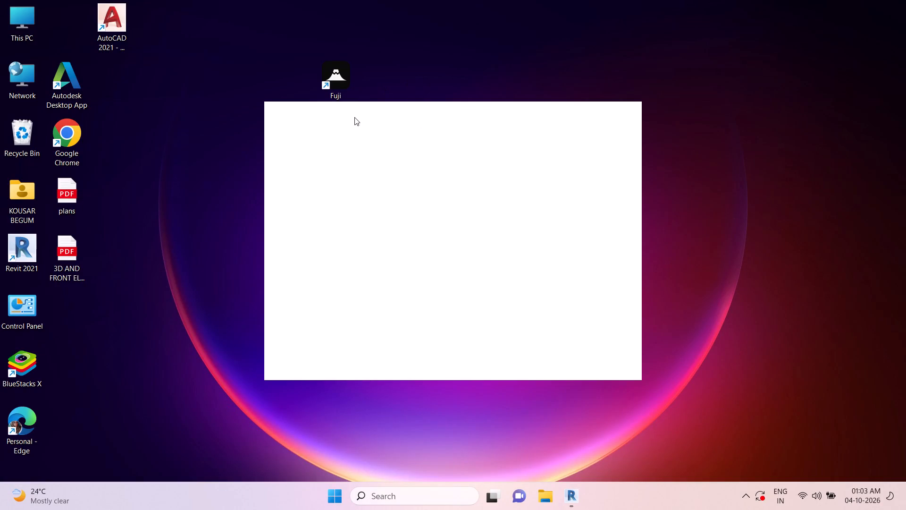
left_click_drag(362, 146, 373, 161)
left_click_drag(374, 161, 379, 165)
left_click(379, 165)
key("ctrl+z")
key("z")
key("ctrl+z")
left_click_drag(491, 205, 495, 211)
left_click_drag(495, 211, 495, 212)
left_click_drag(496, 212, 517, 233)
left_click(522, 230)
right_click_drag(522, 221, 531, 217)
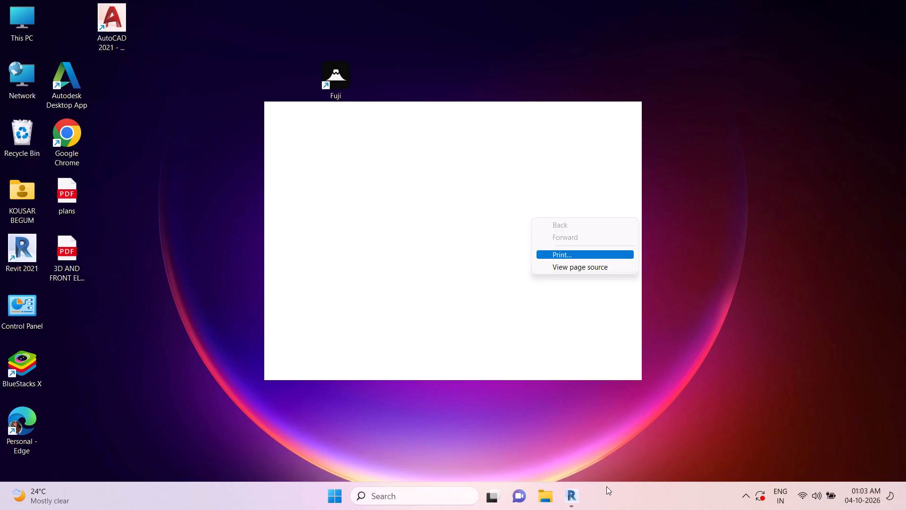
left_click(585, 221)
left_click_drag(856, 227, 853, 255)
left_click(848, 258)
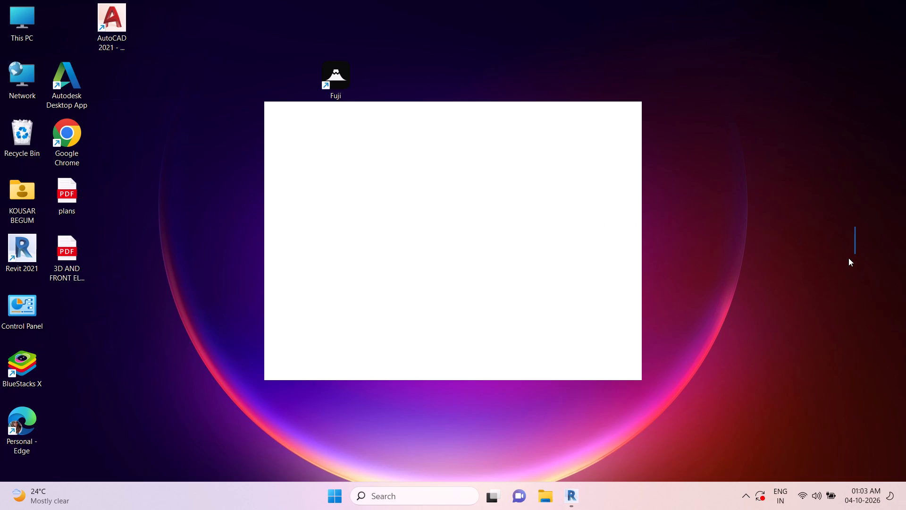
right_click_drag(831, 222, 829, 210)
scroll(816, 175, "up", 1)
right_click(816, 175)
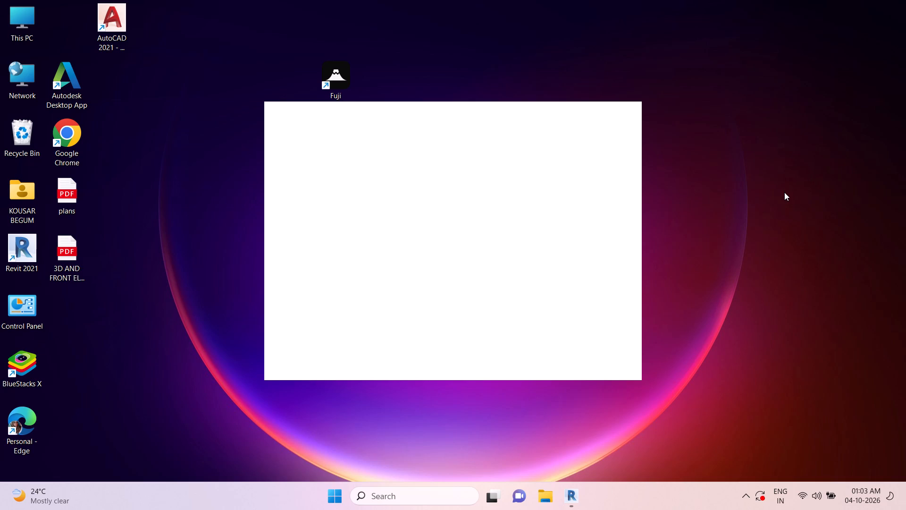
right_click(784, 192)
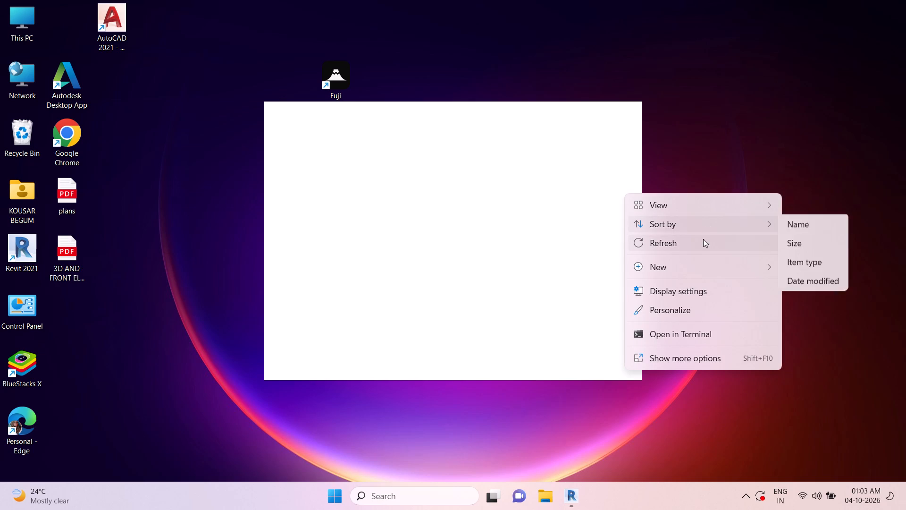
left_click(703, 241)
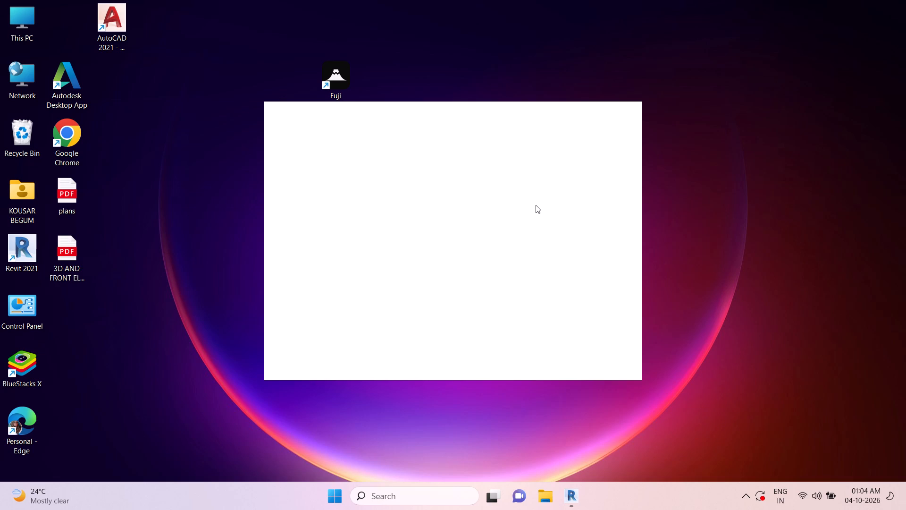
Launch Fuji from its desktop shortcut.
left_click(348, 80)
left_click(351, 78)
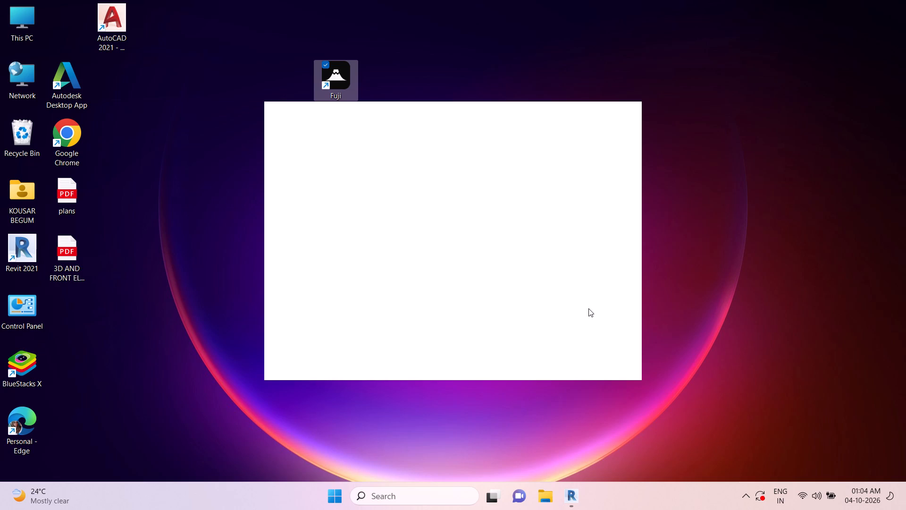
scroll(646, 136, "down", 1)
double_click(332, 73)
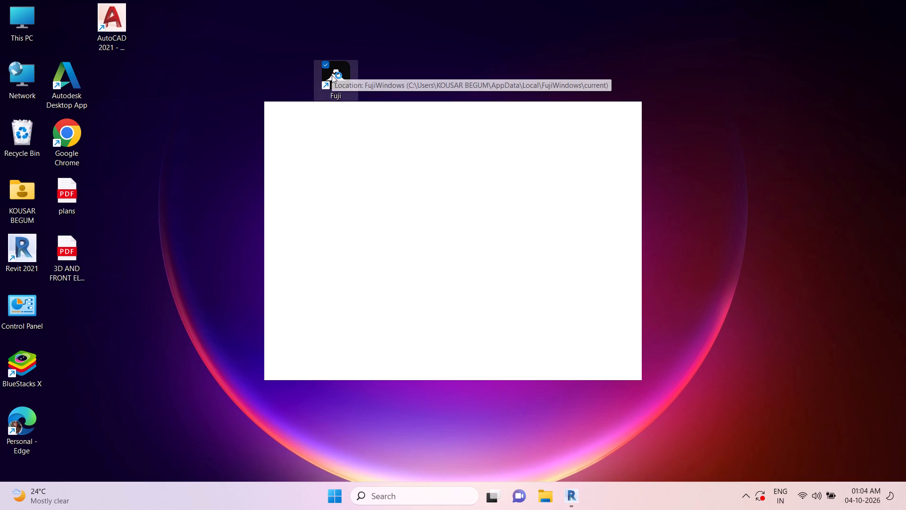
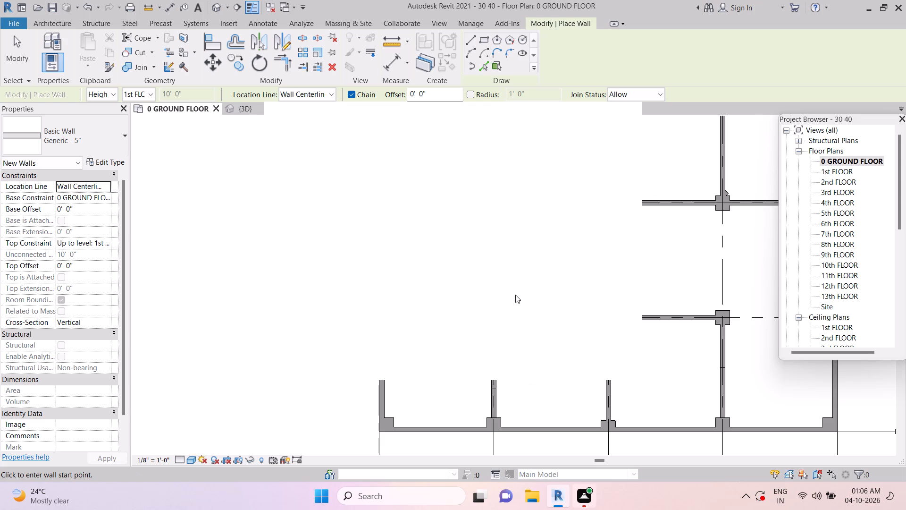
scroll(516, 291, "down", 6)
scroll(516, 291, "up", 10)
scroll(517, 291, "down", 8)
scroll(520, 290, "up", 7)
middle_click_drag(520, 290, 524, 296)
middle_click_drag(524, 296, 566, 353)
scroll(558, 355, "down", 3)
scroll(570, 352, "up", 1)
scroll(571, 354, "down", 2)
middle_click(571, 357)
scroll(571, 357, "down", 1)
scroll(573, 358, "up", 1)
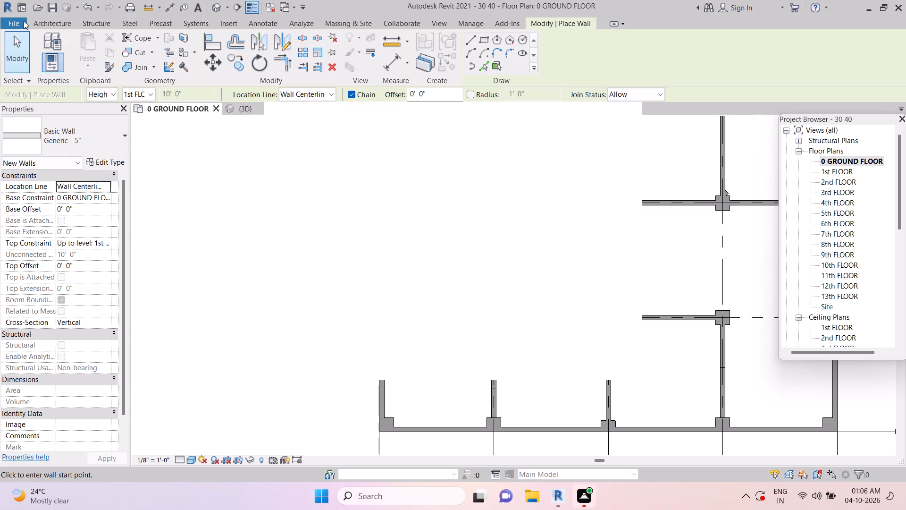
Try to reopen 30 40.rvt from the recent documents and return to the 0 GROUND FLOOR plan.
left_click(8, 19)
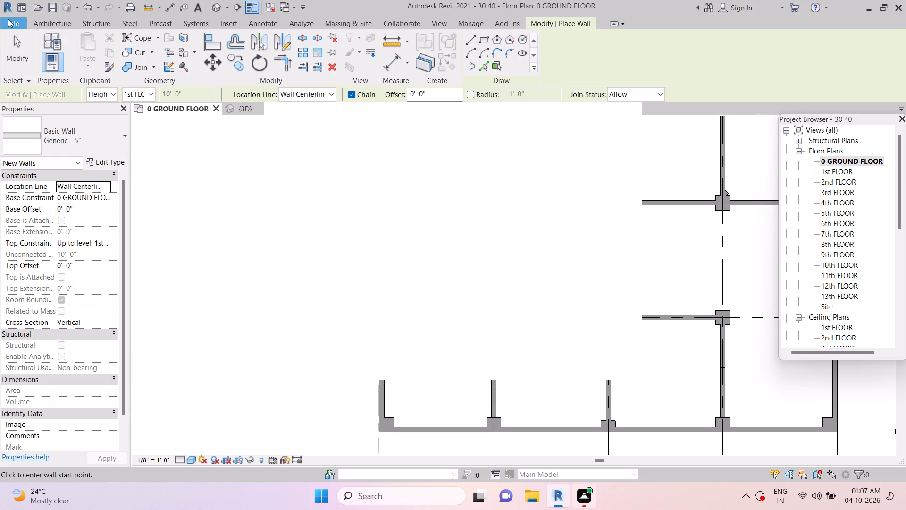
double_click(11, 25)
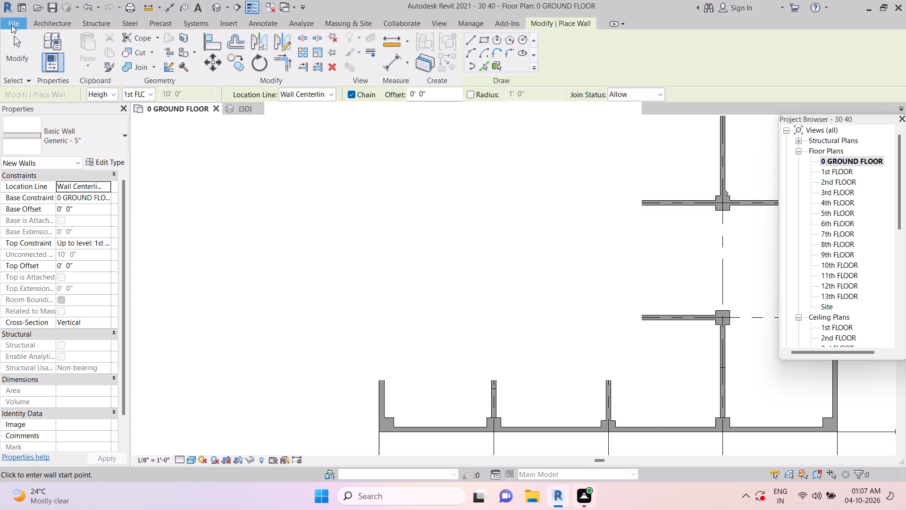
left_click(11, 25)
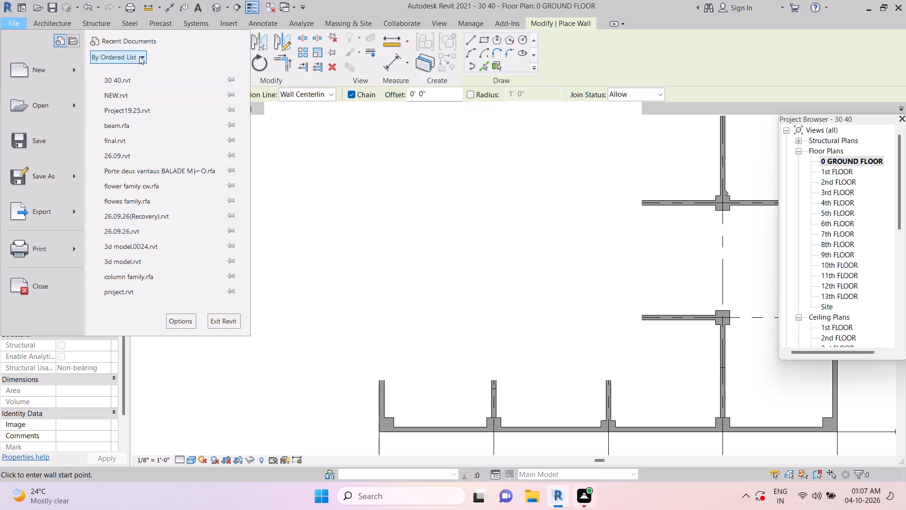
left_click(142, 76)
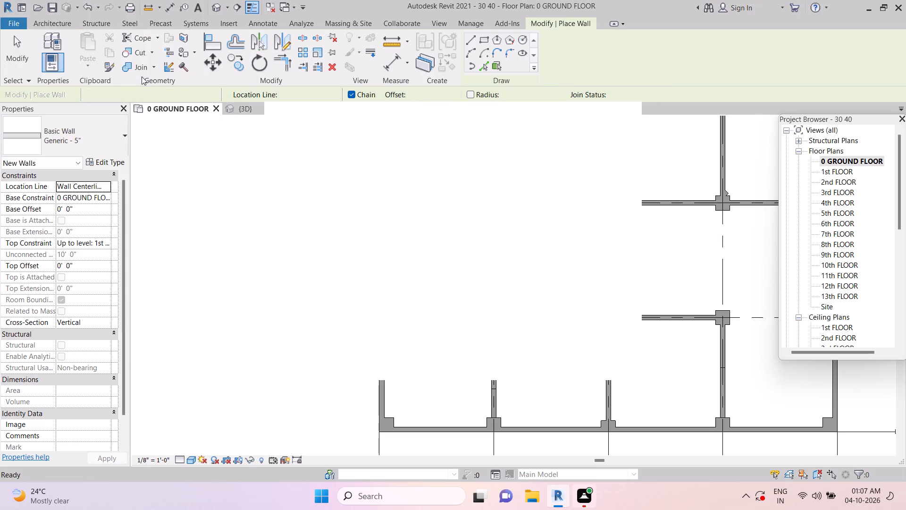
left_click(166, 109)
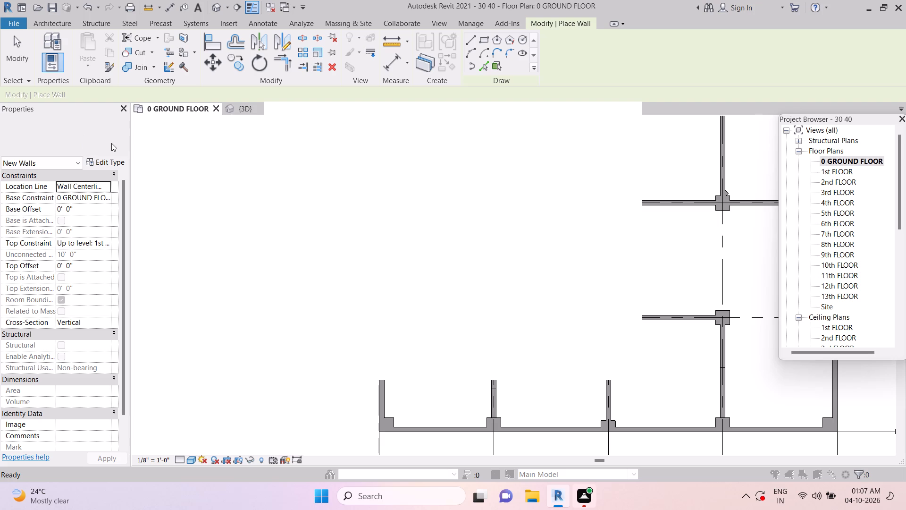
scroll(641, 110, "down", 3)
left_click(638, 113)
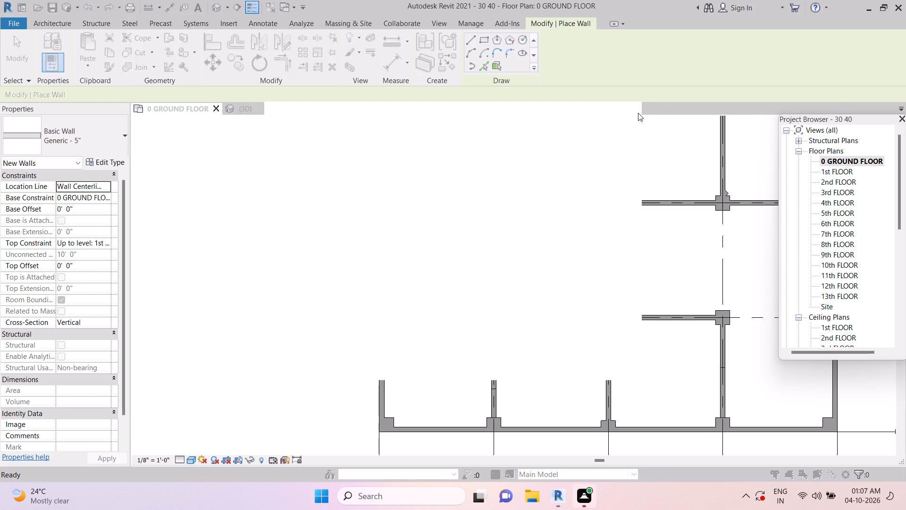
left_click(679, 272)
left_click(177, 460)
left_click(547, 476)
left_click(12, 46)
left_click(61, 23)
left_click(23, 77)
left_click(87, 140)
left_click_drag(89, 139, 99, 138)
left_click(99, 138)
Clear the notice blocking the program and end the wall placement command.
key("Return")
key("Return")
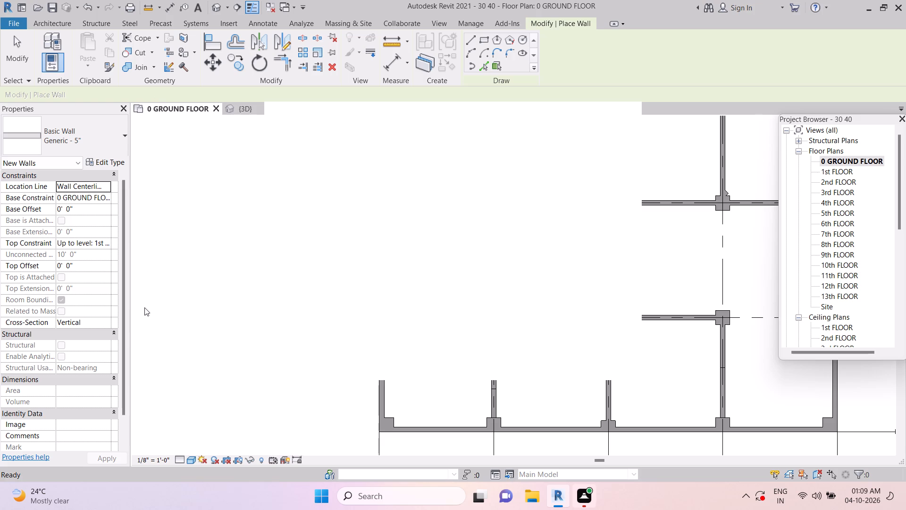
scroll(147, 310, "up", 1)
key("Return")
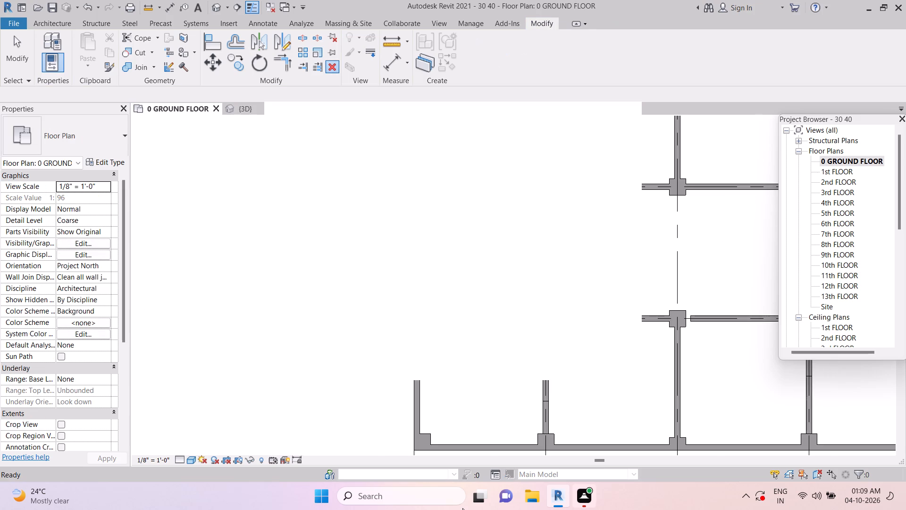
Undo the recent interior wall edits along grids 7 and 8 and between grids 8 and 9, including the slanted stub wall.
key("ctrl+z")
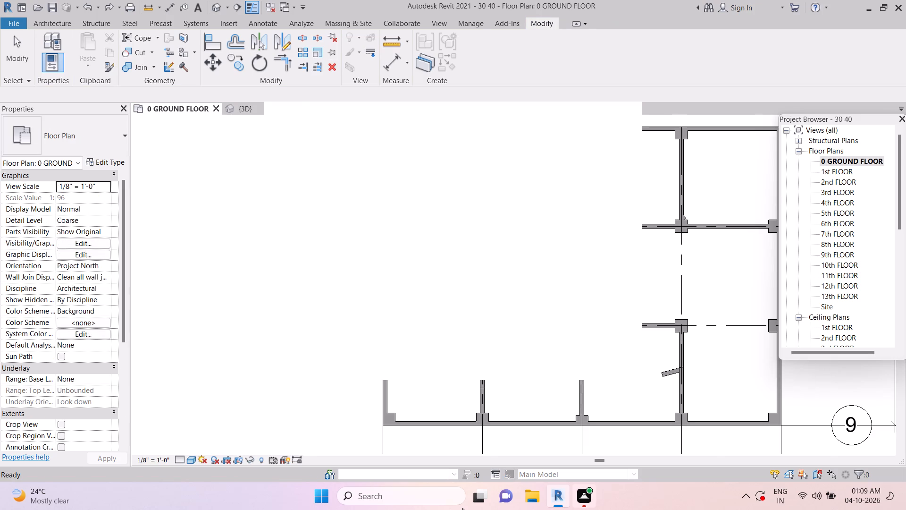
key("ctrl+z")
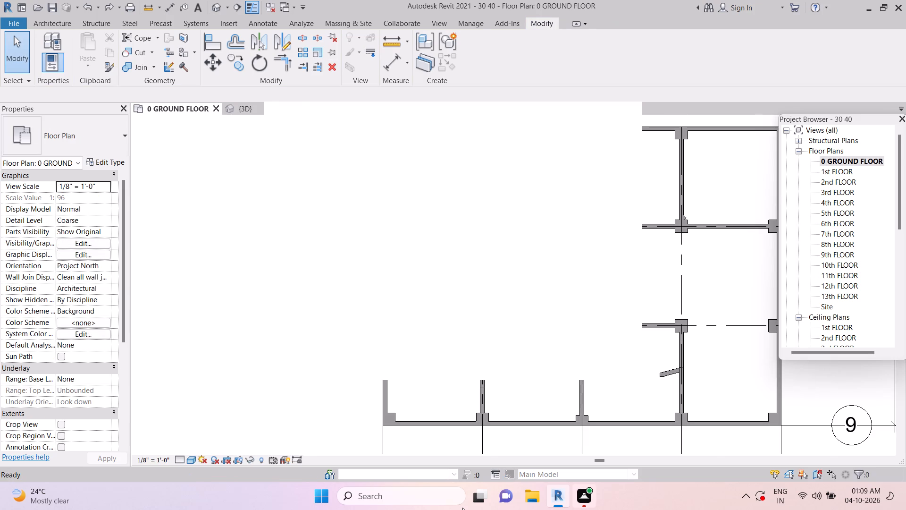
key("ctrl+z")
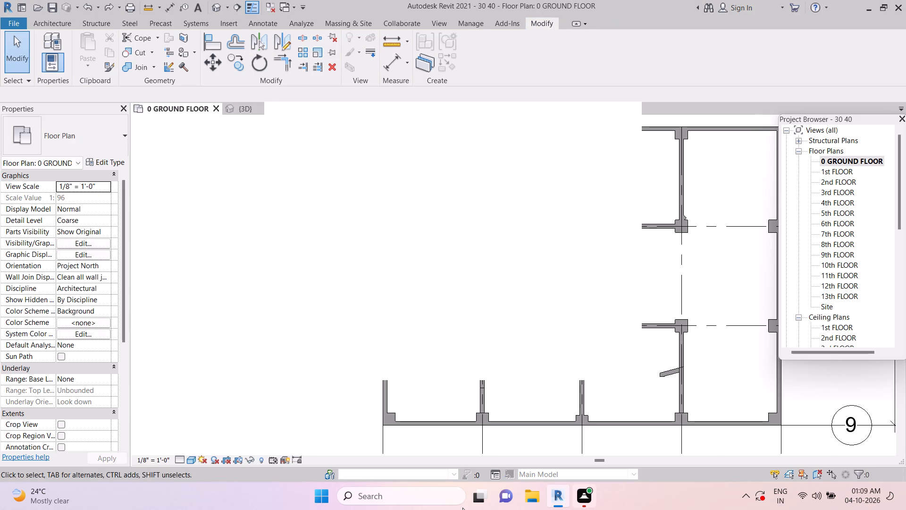
key("ctrl+z")
key("ctrl+z")
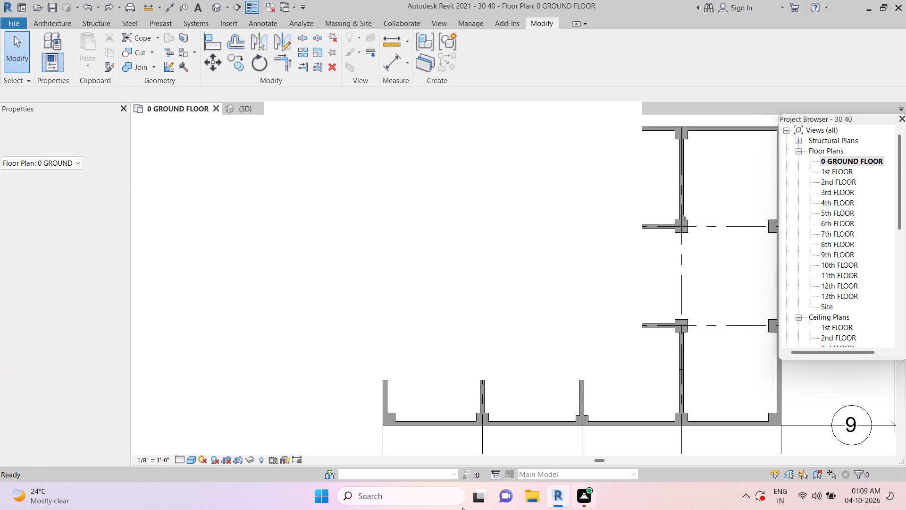
key("ctrl+z")
key("ctrl+z")
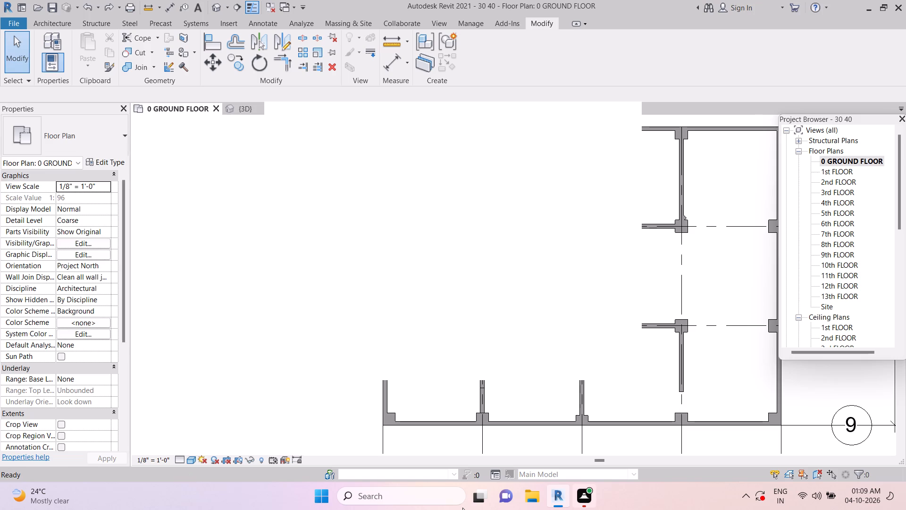
key("z")
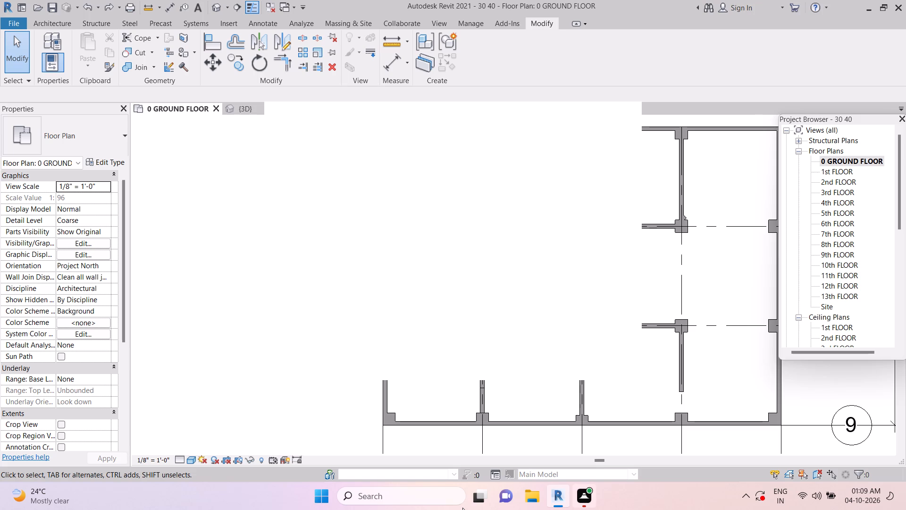
key("z")
key("z")
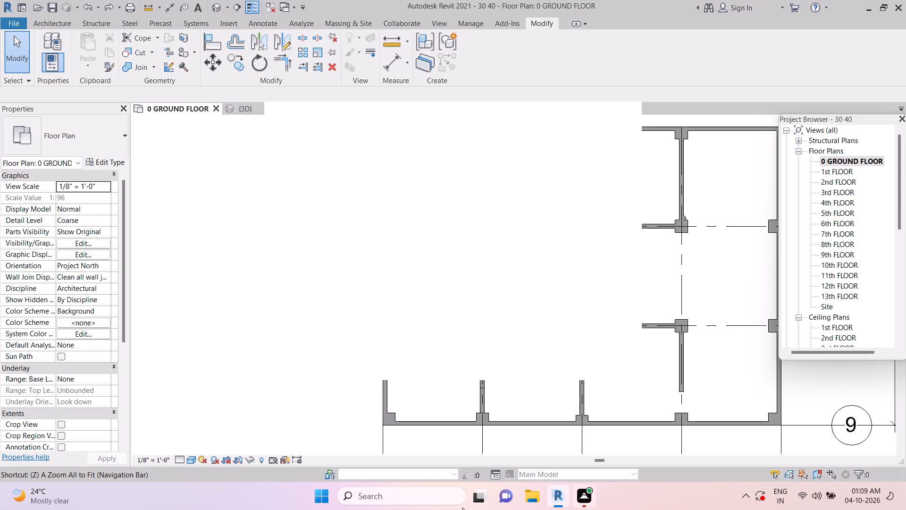
key("ctrl+z")
key("ctrl+z")
key("ctrl+z")
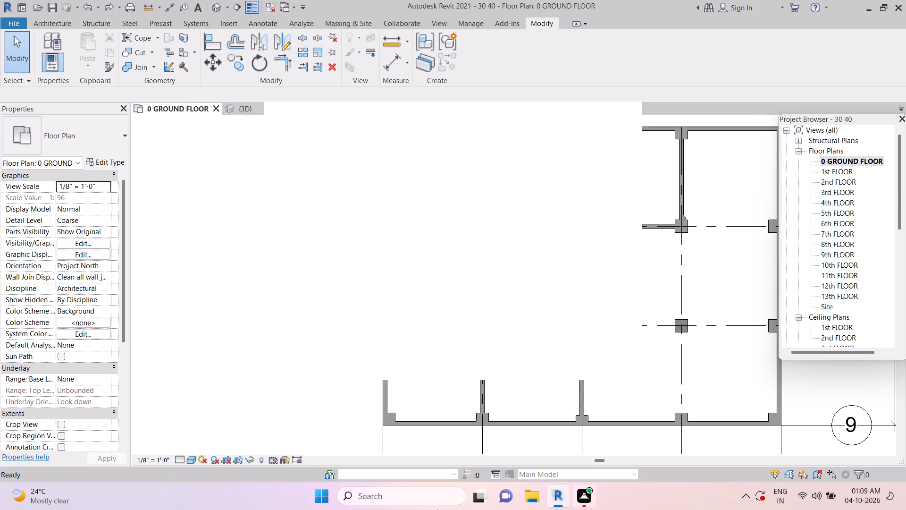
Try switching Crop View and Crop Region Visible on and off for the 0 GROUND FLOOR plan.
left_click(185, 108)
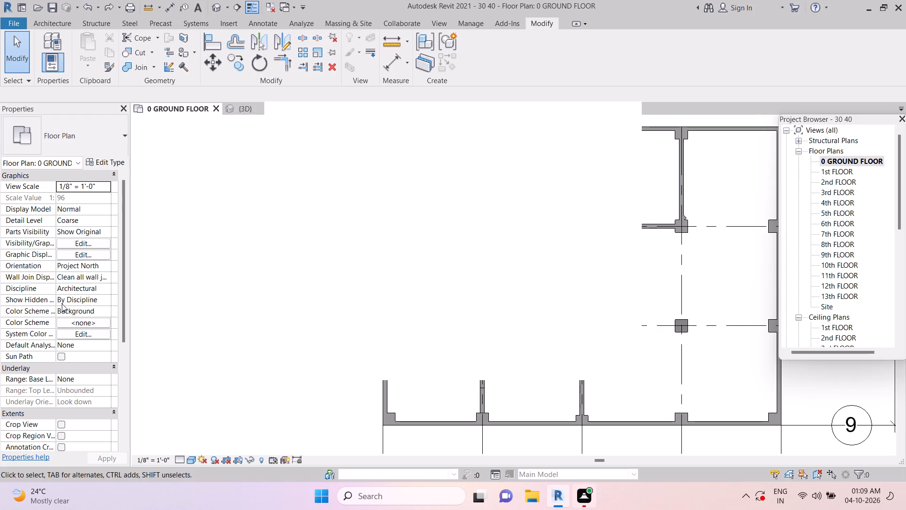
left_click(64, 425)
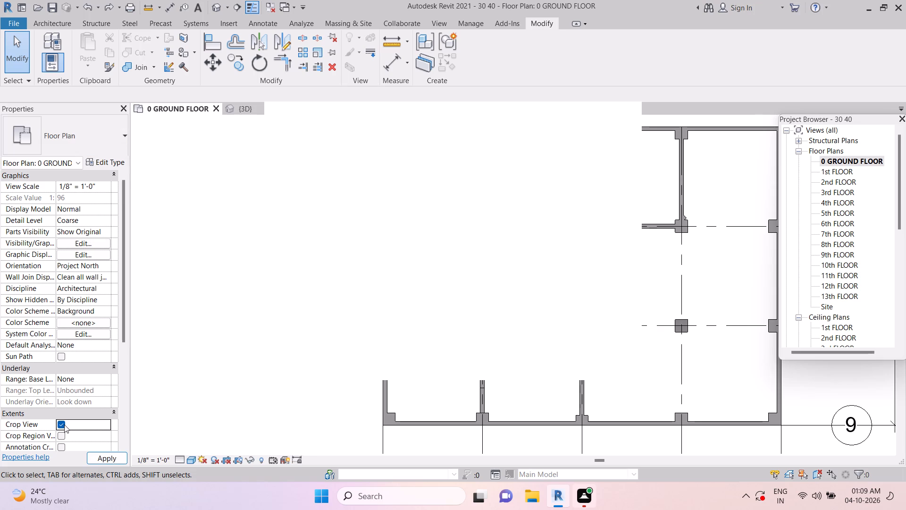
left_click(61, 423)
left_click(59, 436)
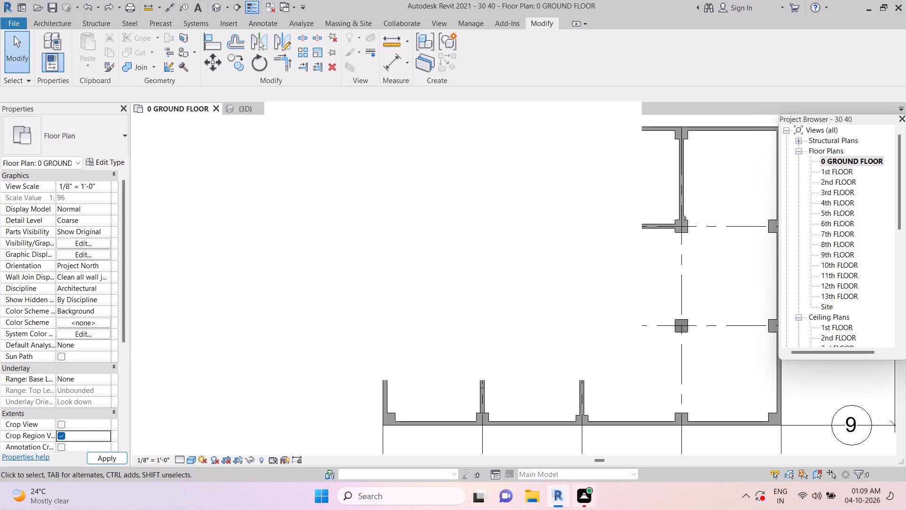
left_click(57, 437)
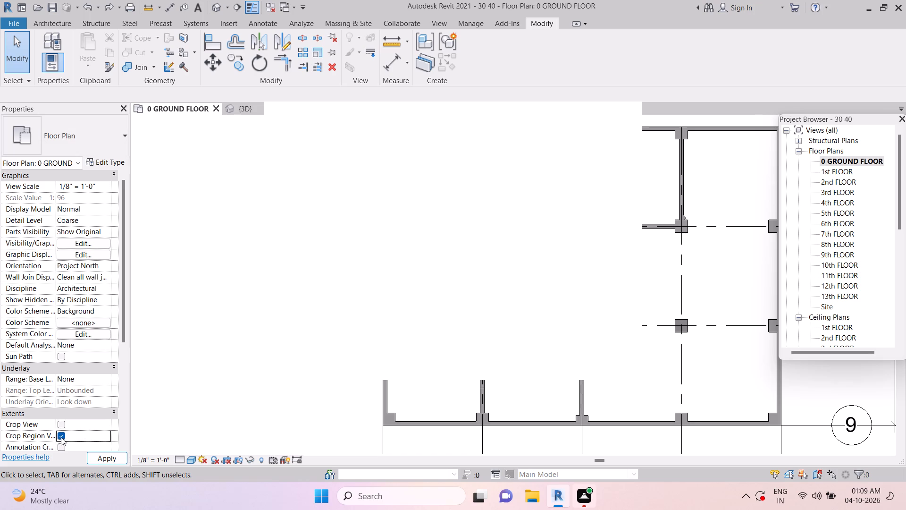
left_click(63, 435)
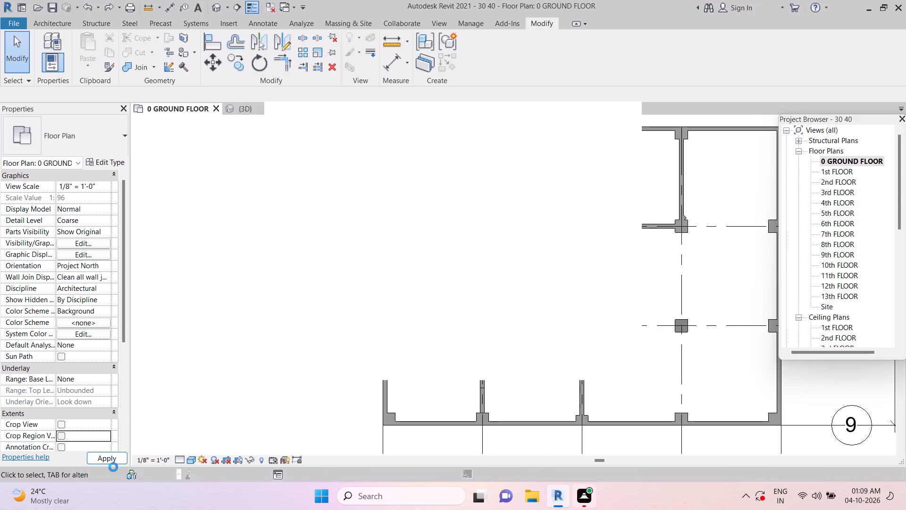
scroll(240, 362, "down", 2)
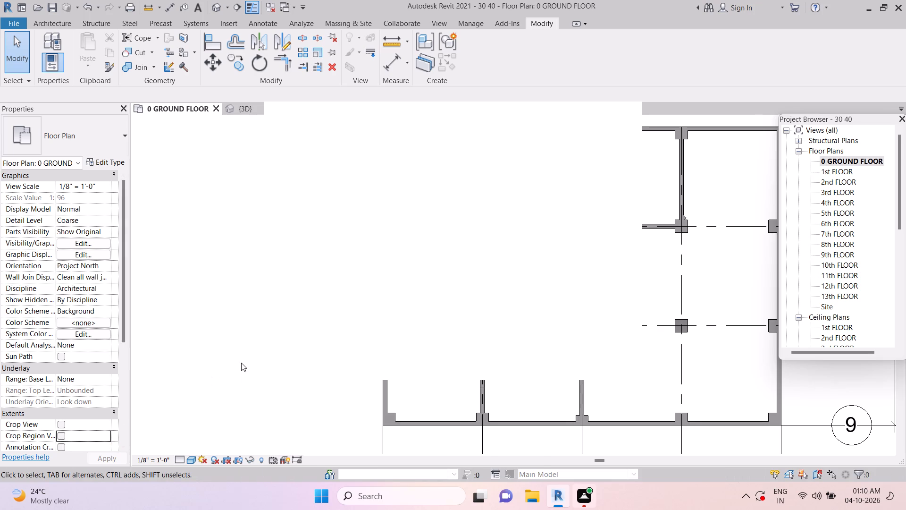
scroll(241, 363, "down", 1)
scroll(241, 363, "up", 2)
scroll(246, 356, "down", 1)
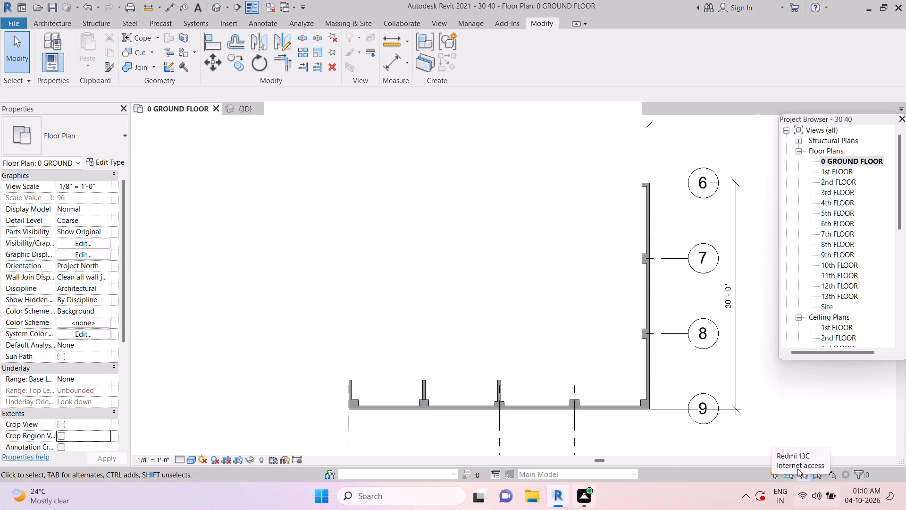
In Windows Settings, turn off transparency effects in the Personalization colour settings, and close Settings.
left_click(798, 494)
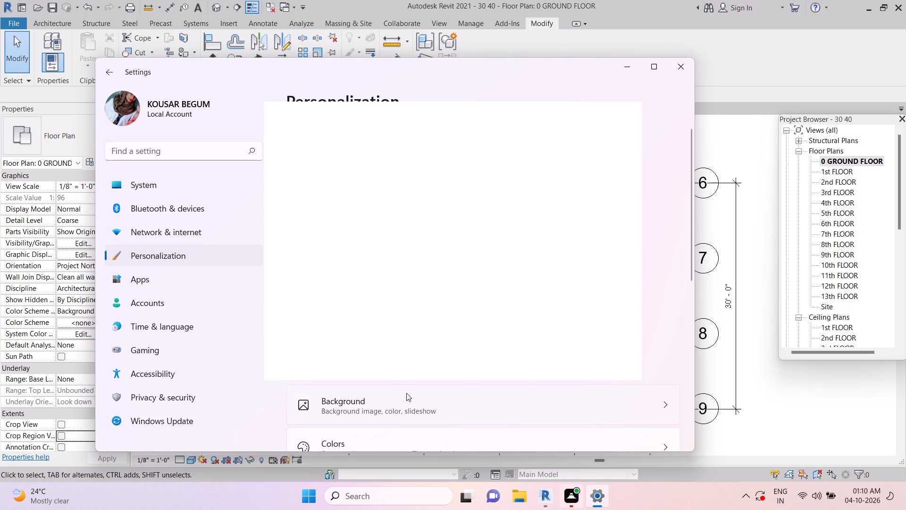
scroll(409, 392, "down", 1)
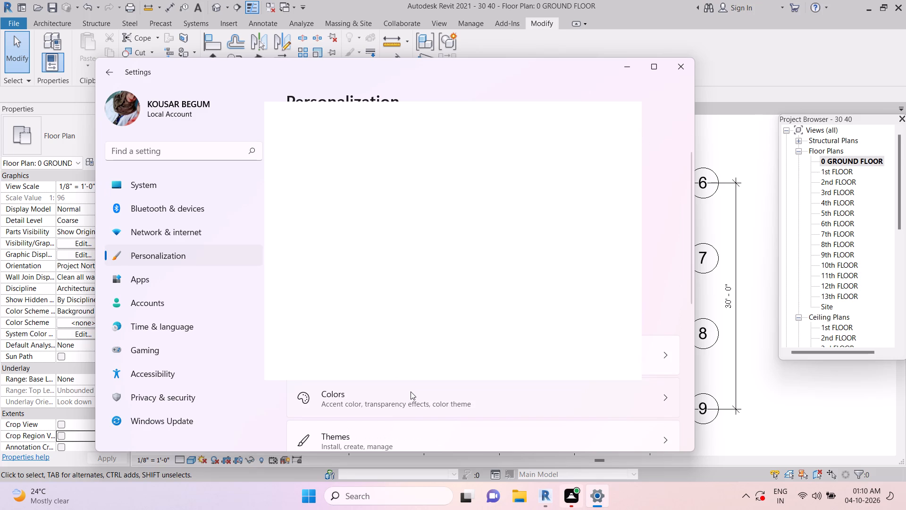
left_click(413, 400)
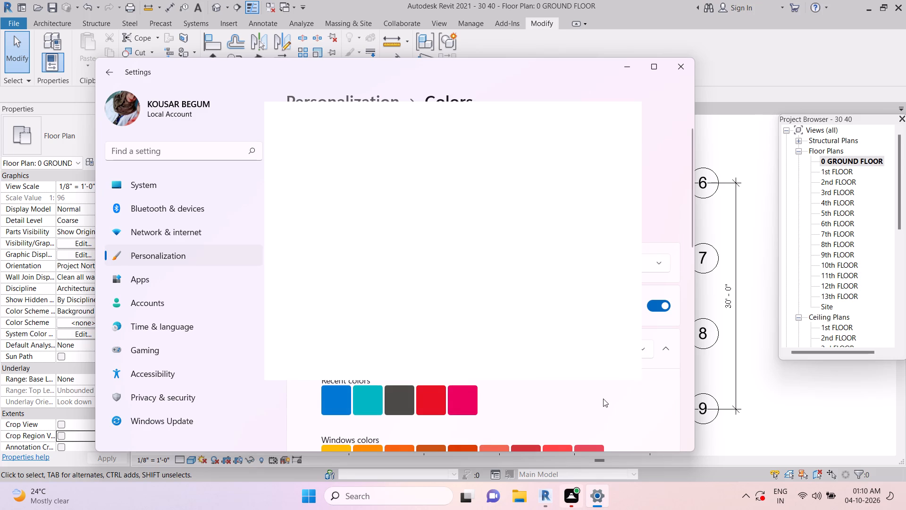
scroll(602, 399, "down", 1)
scroll(599, 391, "up", 8)
scroll(597, 380, "down", 3)
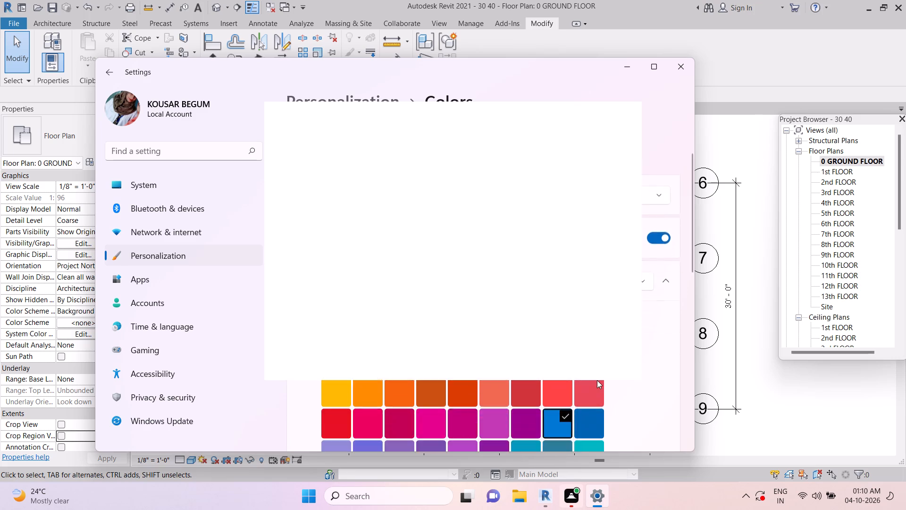
scroll(597, 380, "down", 5)
scroll(597, 380, "up", 2)
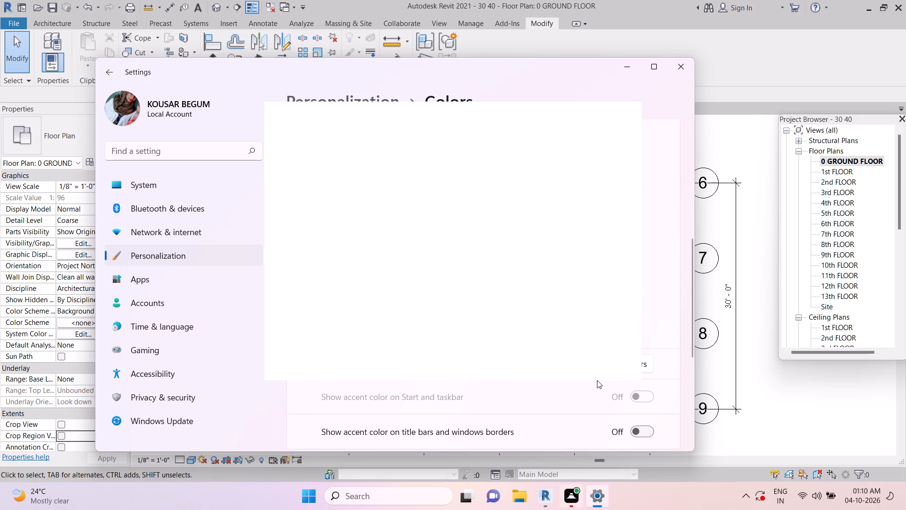
scroll(597, 380, "up", 1)
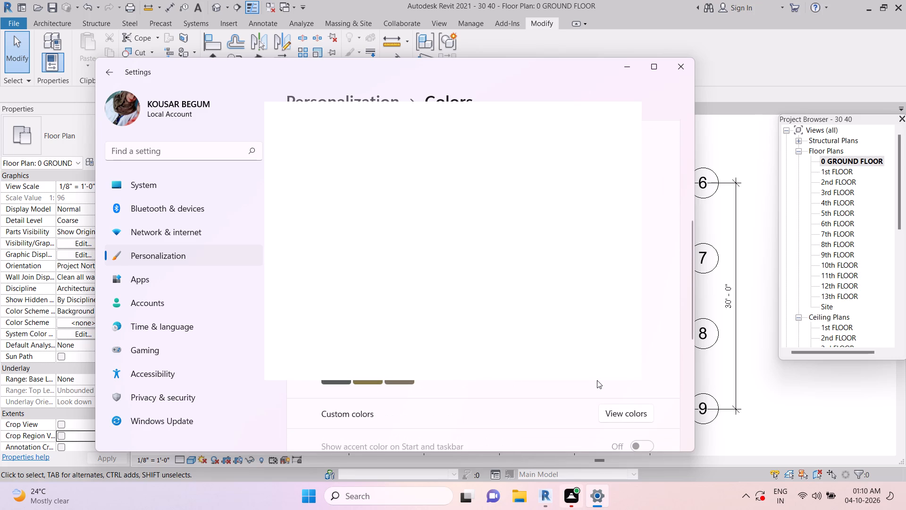
scroll(607, 374, "down", 4)
scroll(607, 374, "up", 3)
scroll(527, 346, "down", 3)
scroll(528, 345, "up", 10)
scroll(458, 407, "down", 1)
scroll(521, 408, "down", 3)
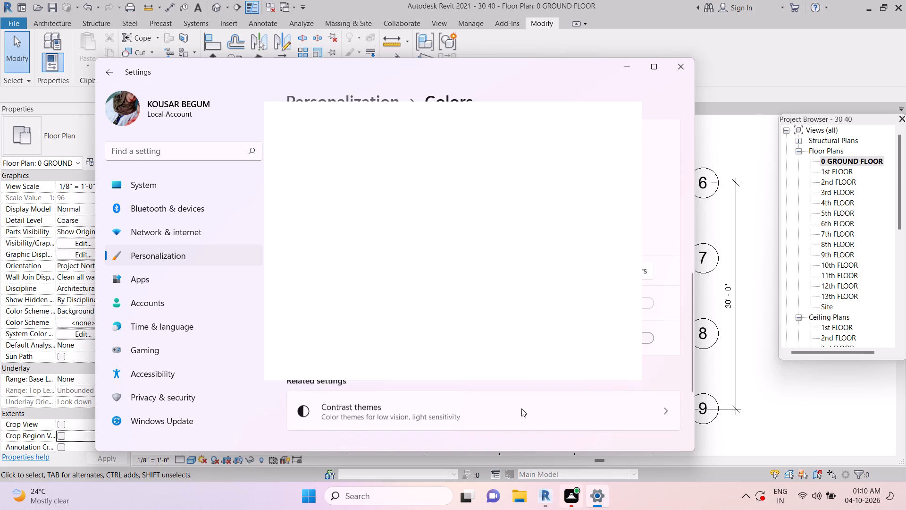
scroll(521, 408, "down", 1)
scroll(521, 408, "up", 4)
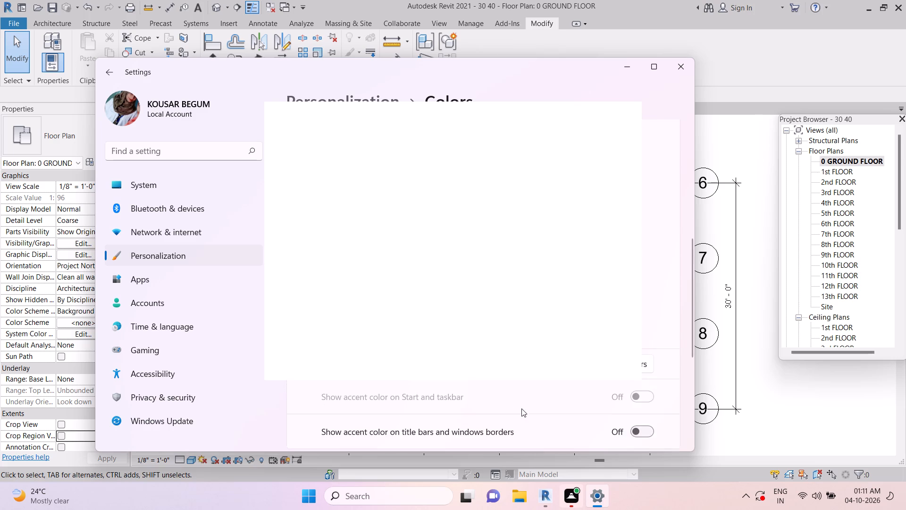
scroll(521, 408, "up", 5)
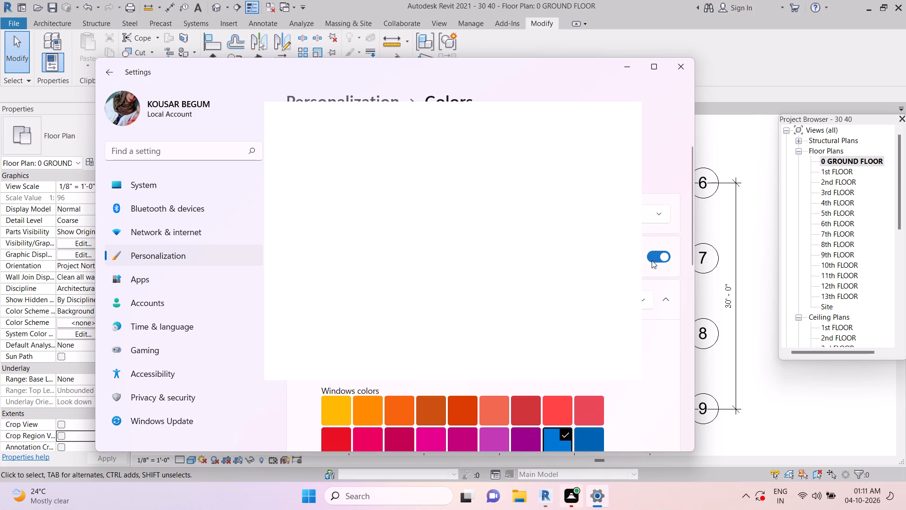
left_click(652, 260)
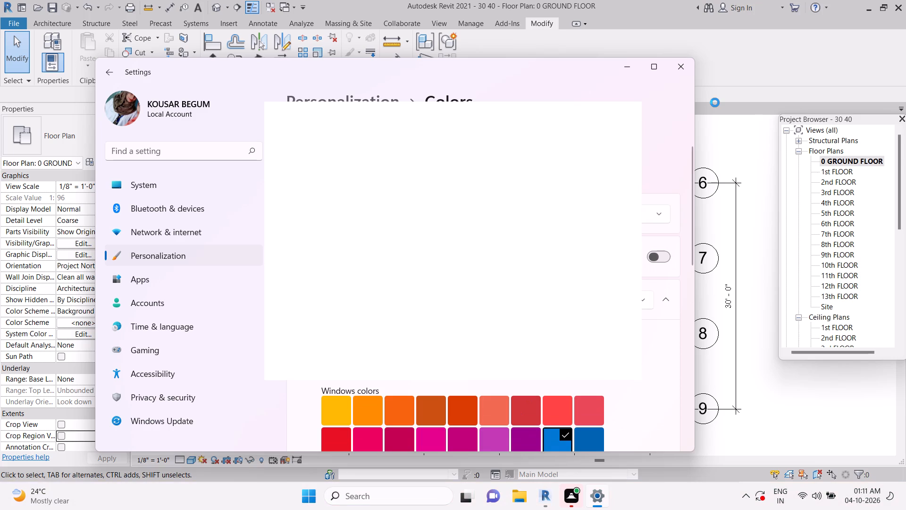
left_click(682, 71)
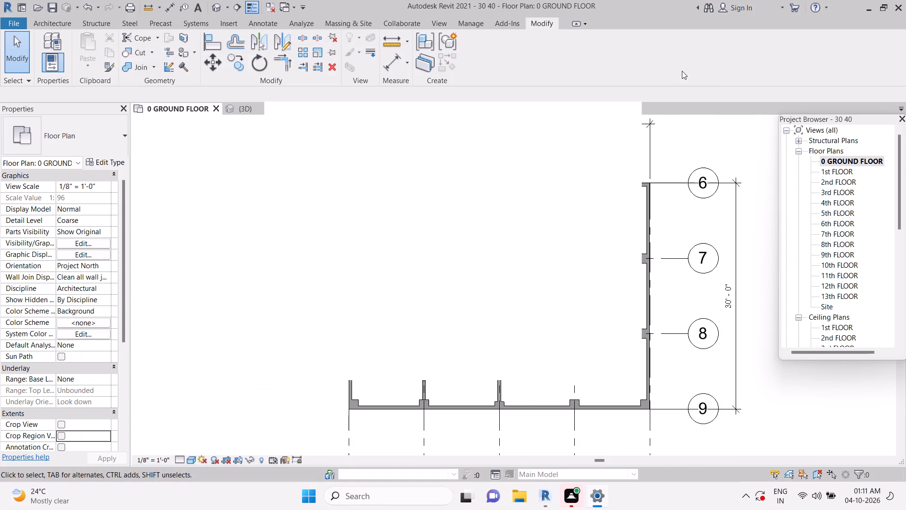
Try to dismiss the Autodesk Genuine notification card over the 0 GROUND FLOOR plan.
left_click(513, 206)
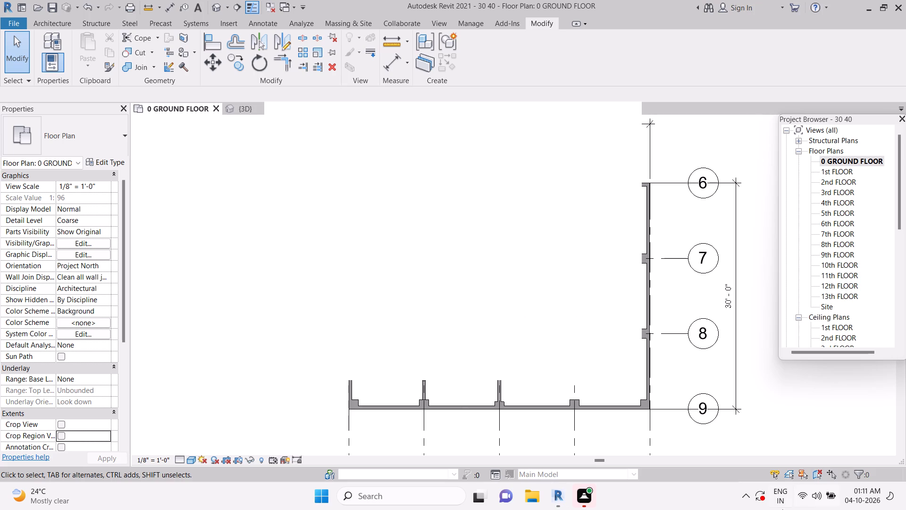
left_click(785, 413)
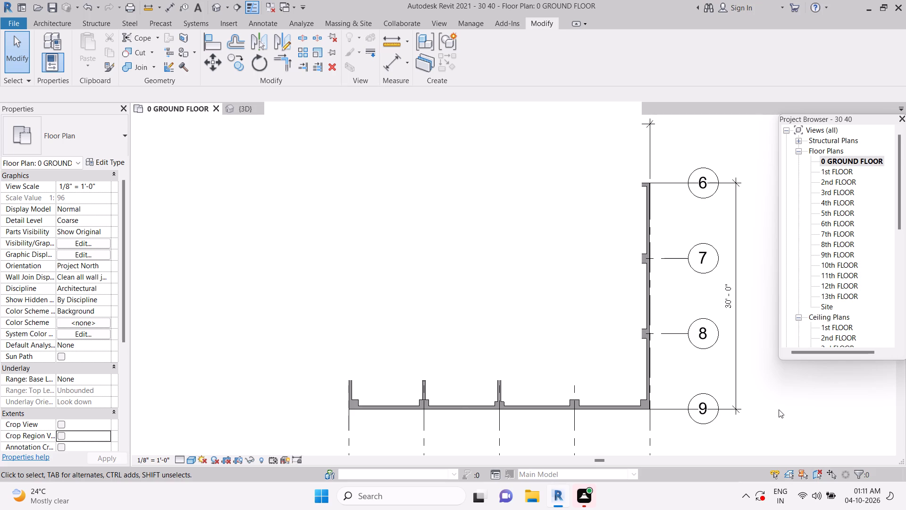
Bring up the view commands for the 0 GROUND FLOOR plan from the empty area near grid 9.
right_click(772, 405)
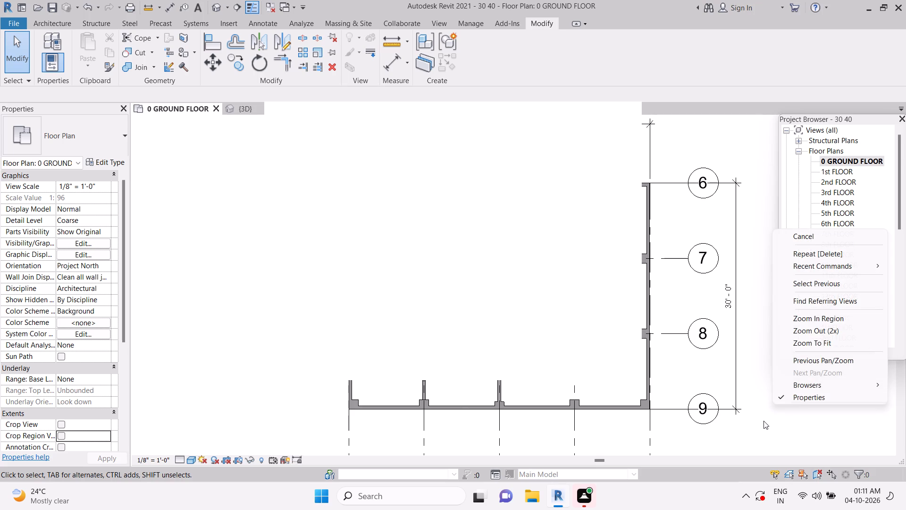
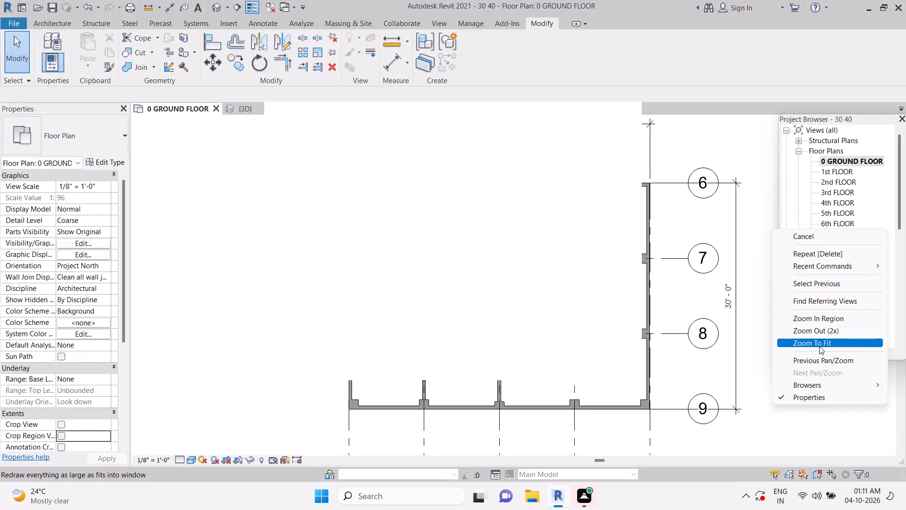
Return the 0 GROUND FLOOR plan to its previous pan and zoom and check the blank area.
left_click(826, 357)
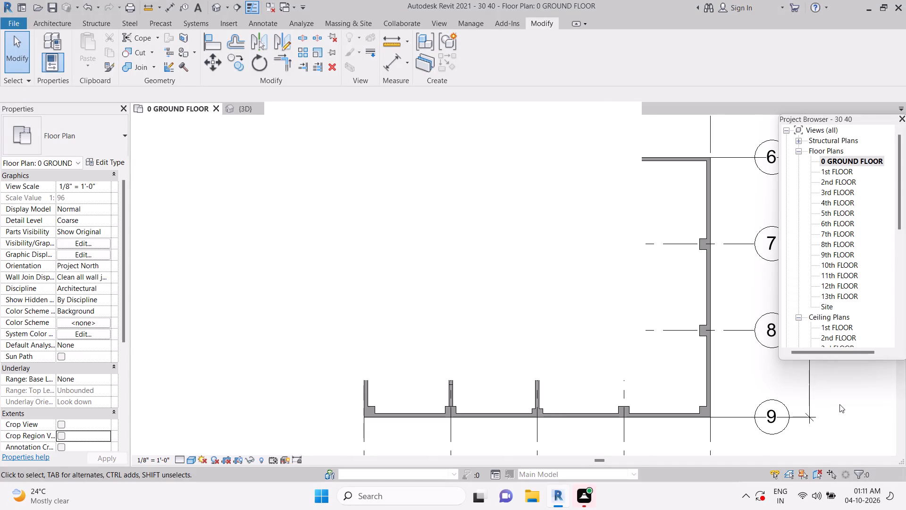
left_click(839, 404)
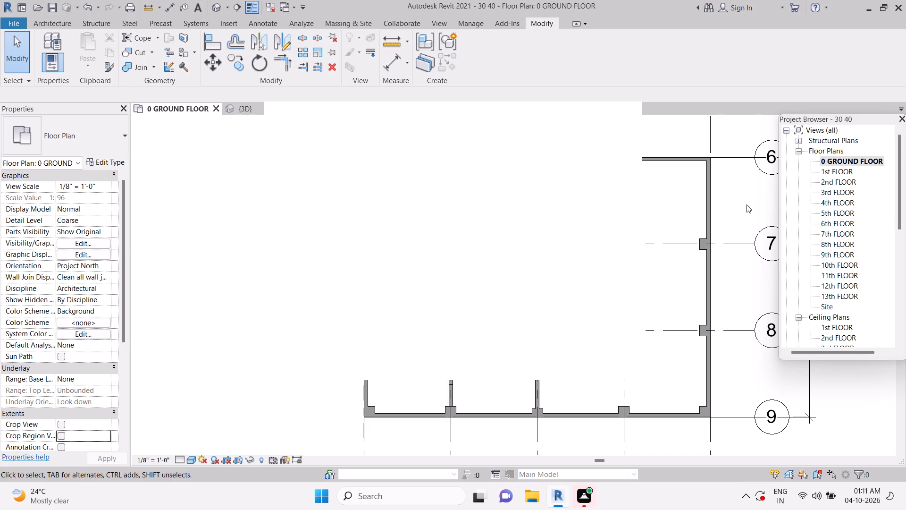
scroll(586, 284, "down", 1)
left_click(461, 207)
Minimise Revit to the desktop and try to reset the Windows graphics driver to clear the blank white area.
left_click(866, 9)
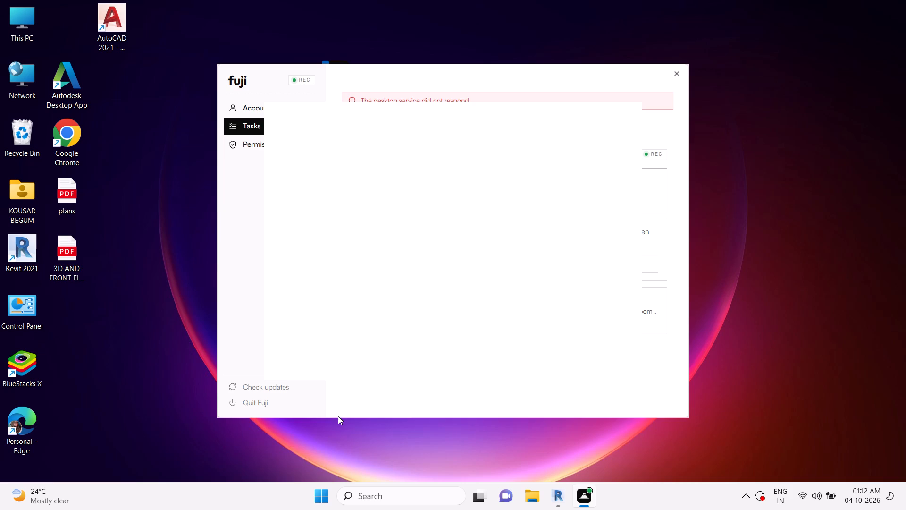
key("ctrl+shift+super+b")
key("ctrl+shift+super+b")
key("ctrl+shift+super+b")
key("ctrl+shift+super+b")
key("ctrl+shift+super+b")
key("ctrl+shift+super+b")
key("ctrl+shift+super+b")
key("ctrl+shift+super+b")
key("ctrl+shift+super+b")
key("ctrl+shift+super+b")
key("ctrl+shift+super+b")
key("ctrl+shift+super+b")
key("ctrl+shift+super+b")
key("ctrl+shift+super+b")
key("ctrl+shift+super+b")
key("ctrl+shift+super+b")
key("ctrl+shift+super+b")
key("ctrl+shift+super+b")
key("ctrl+shift+super+b")
key("ctrl+shift+super+b")
key("ctrl+shift+super+b")
key("ctrl+shift+super+b")
key("ctrl+shift+super+b")
key("ctrl+shift+super+b")
key("ctrl+shift+super+b")
key("ctrl+shift+super+b")
key("ctrl+shift+super+b")
key("ctrl+shift+super+b")
key("ctrl+shift+super+b")
key("ctrl+shift+super+b")
key("ctrl+shift+super+b")
key("ctrl+shift+super+b")
key("ctrl+shift+super+b")
key("ctrl+shift+super+b")
key("ctrl+shift+super+b")
key("ctrl+shift+super+b")
key("ctrl+shift+super+b")
key("ctrl+shift+super+b")
key("ctrl+shift+super+b")
key("ctrl+shift+super+b")
key("ctrl+shift+super+b")
key("ctrl+shift+super+b")
key("ctrl+shift+super+b")
key("ctrl+shift+super+b")
key("ctrl+shift+super+b")
key("ctrl+shift+super+b")
key("ctrl+shift+super+b")
key("ctrl+shift+super+b")
key("ctrl+shift+super+b")
key("ctrl+shift+super+b")
key("ctrl+shift+super+b")
key("ctrl+shift+super+b")
key("ctrl+shift+super+b")
key("ctrl+shift+super+b")
key("ctrl+shift+super+b")
key("ctrl+shift+super+b")
key("ctrl+shift+super+b")
key("ctrl+shift+super+b")
key("ctrl+shift+super+b")
key("ctrl+shift+super+b")
key("ctrl+shift+super+b")
key("ctrl+shift+super+b")
key("ctrl+shift+super+b")
key("ctrl+shift+super+b")
key("ctrl+shift+super+b")
key("ctrl+shift+super+b")
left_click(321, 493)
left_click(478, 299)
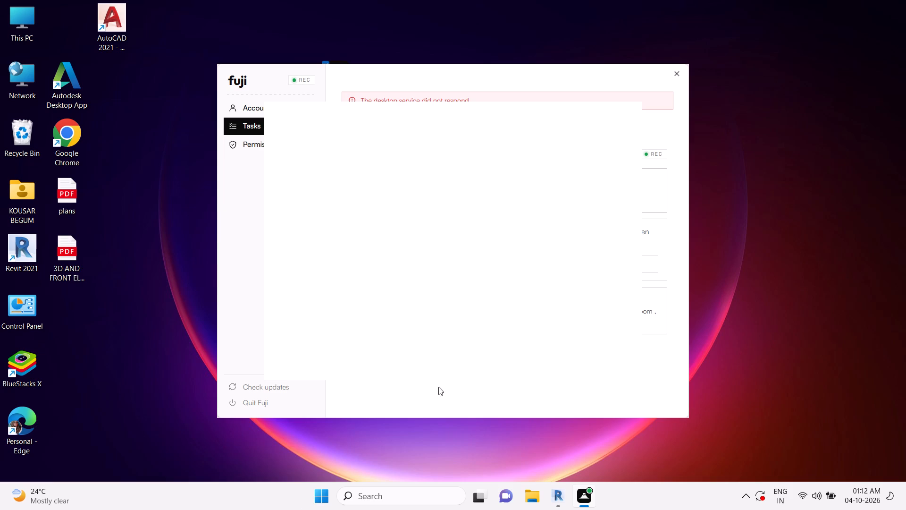
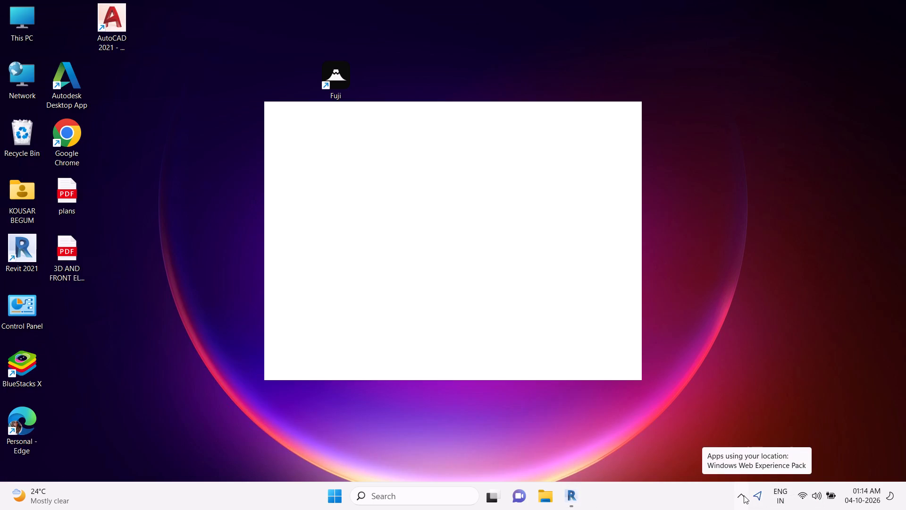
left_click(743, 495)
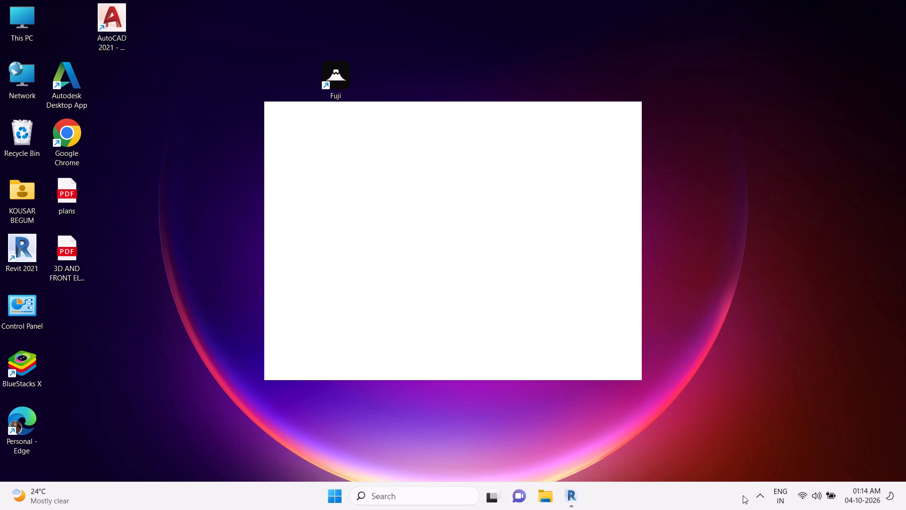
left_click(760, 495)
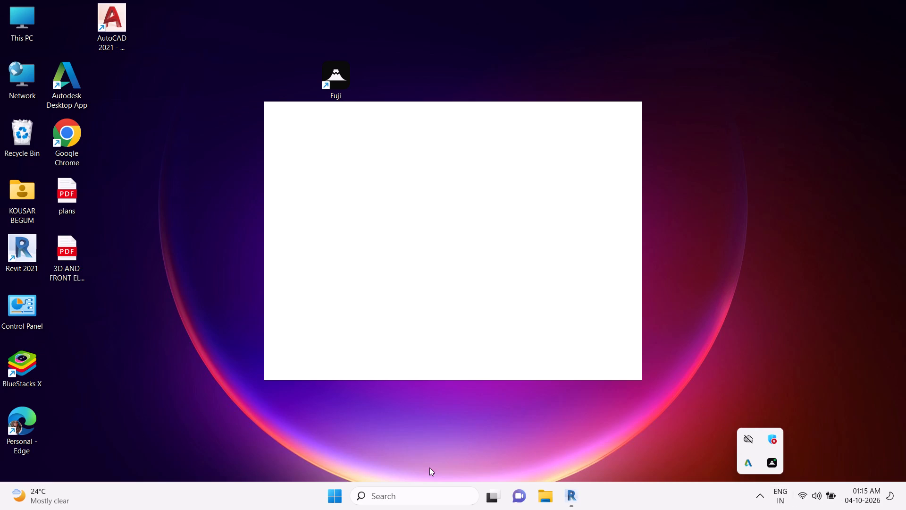
Search Windows for "dev" and open Device Manager to check the graphics driver.
left_click(341, 498)
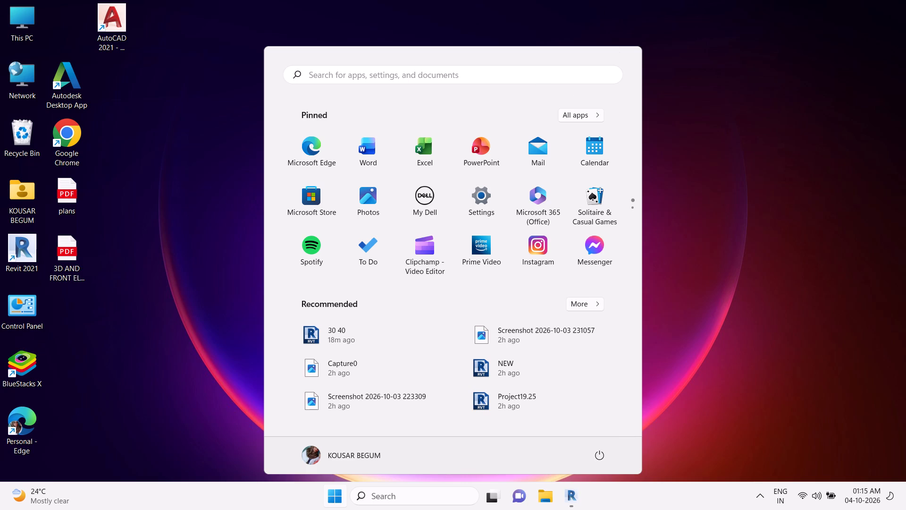
left_click(531, 72)
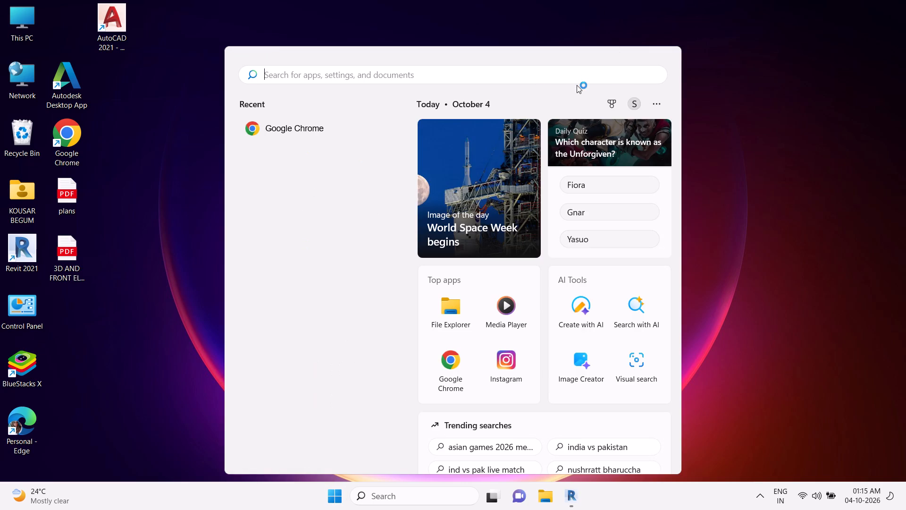
key("d")
key("e")
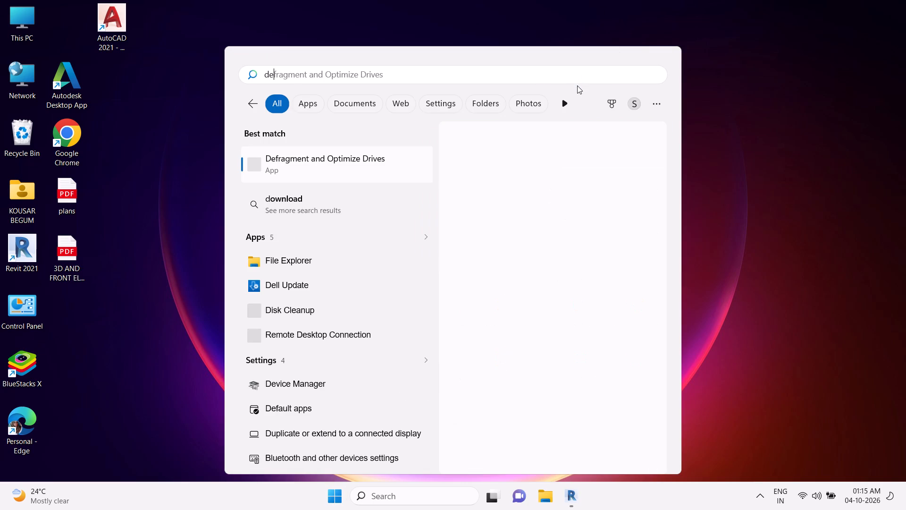
key("v")
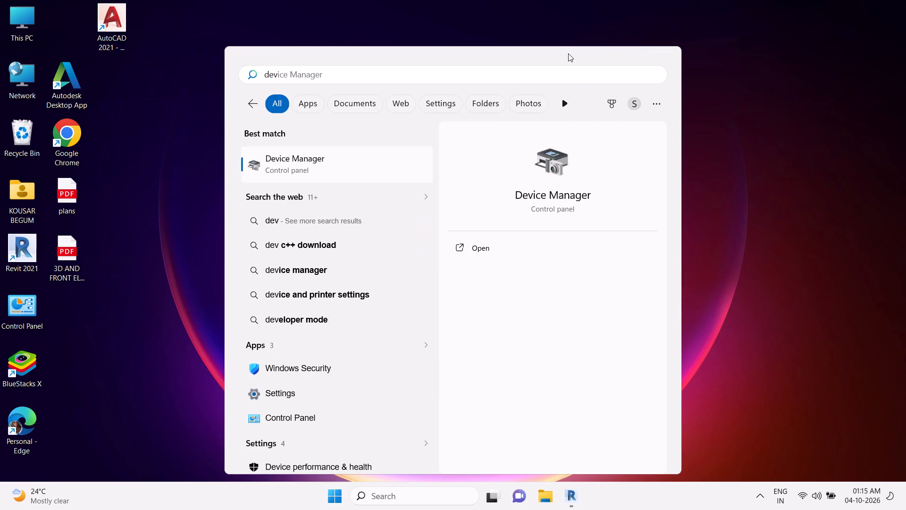
left_click(319, 161)
left_click(319, 161)
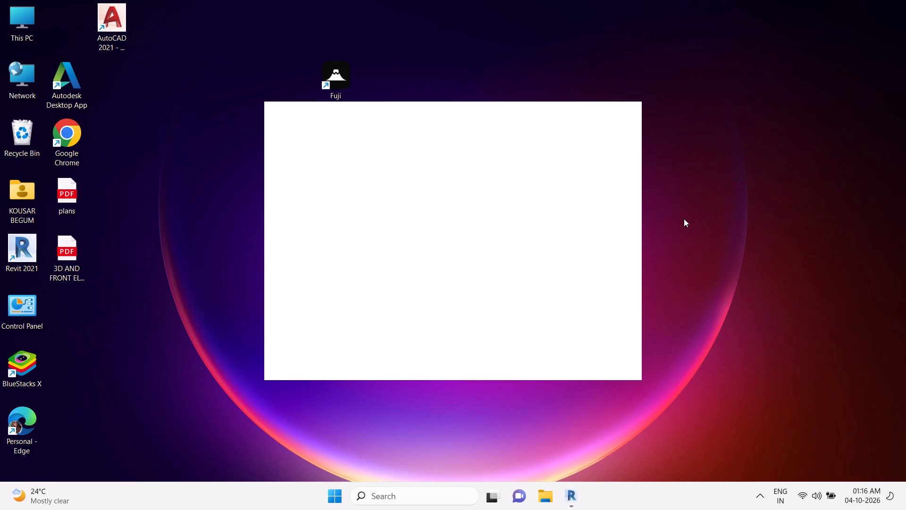
Restart the computer to clear the blank white area on the screen.
left_click(341, 499)
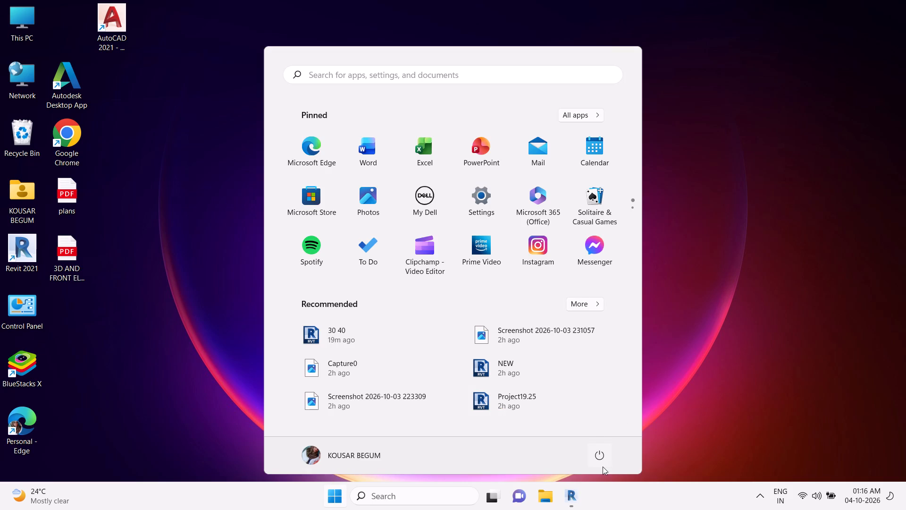
left_click(604, 457)
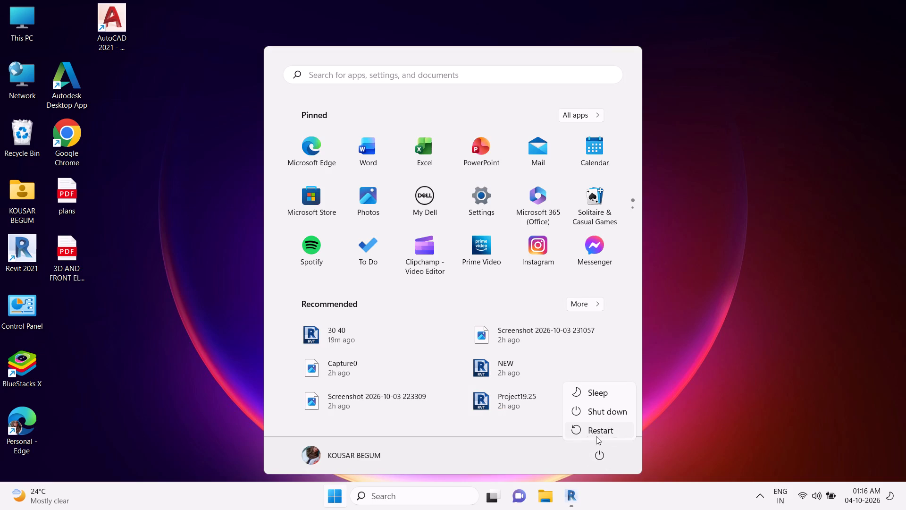
left_click(596, 432)
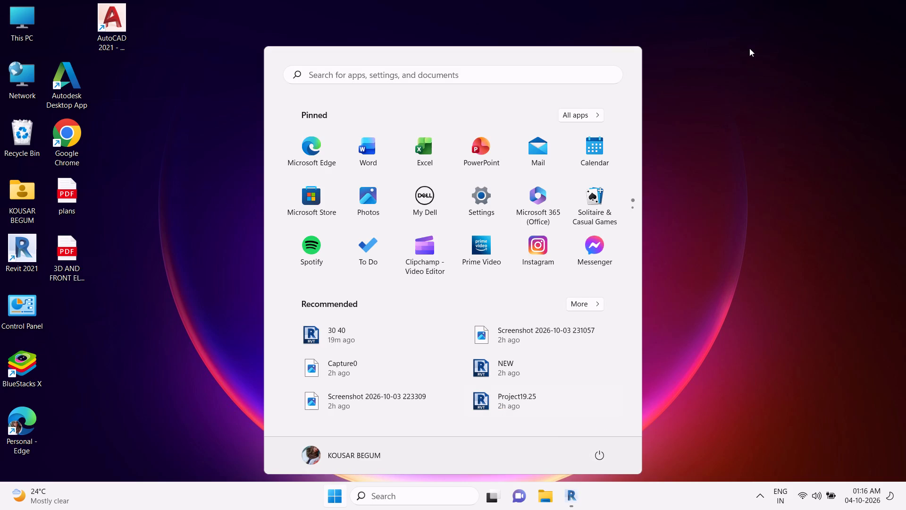
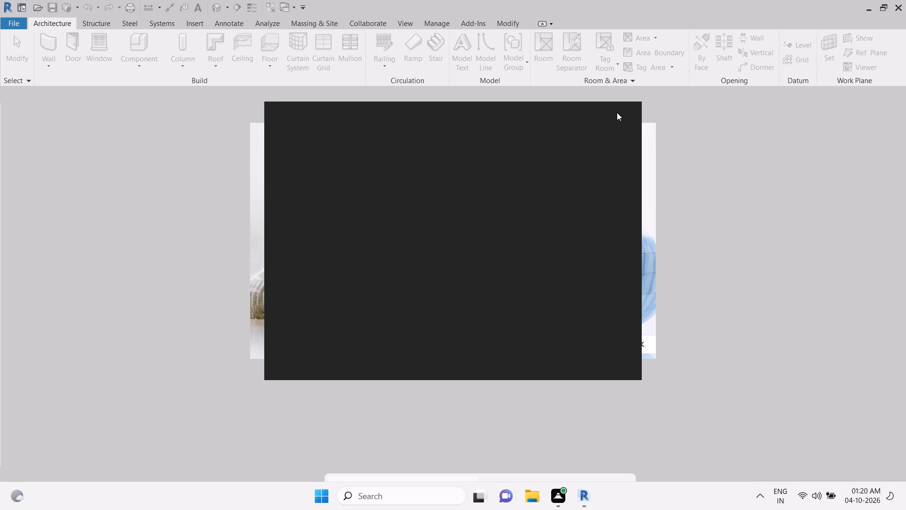
Dismiss the Autodesk notice and open the recent project 30 40.
left_click(634, 108)
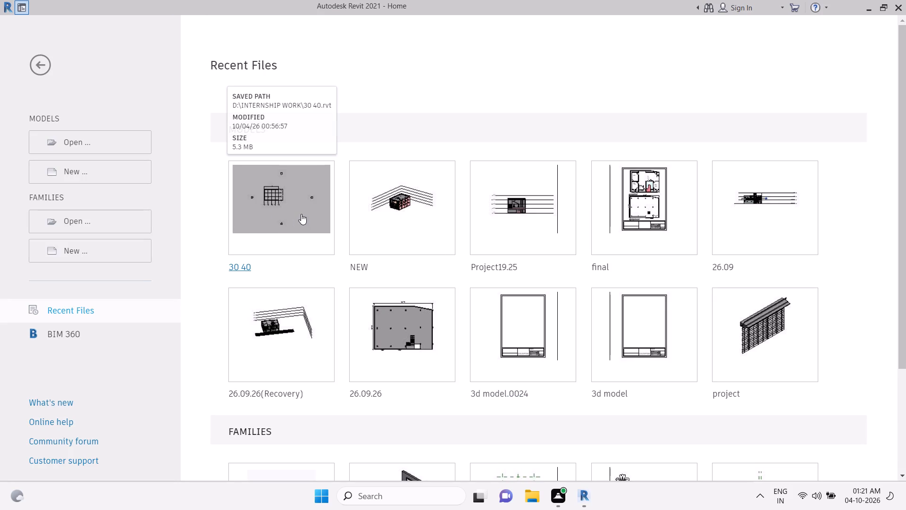
left_click(302, 231)
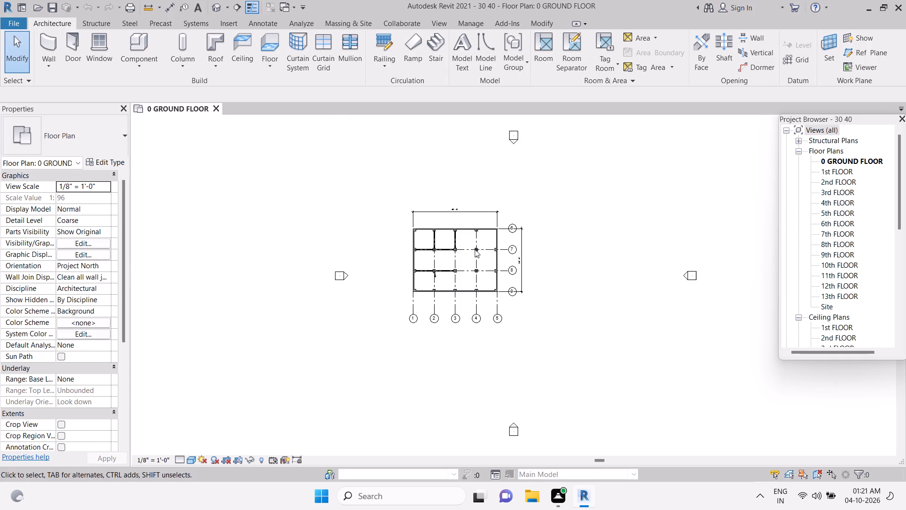
Examine the interior wall layout on the ground floor plan between grids 1 to 5 and 6 to 9.
left_click(368, 299)
scroll(418, 280, "up", 1)
scroll(425, 280, "down", 2)
scroll(425, 280, "up", 2)
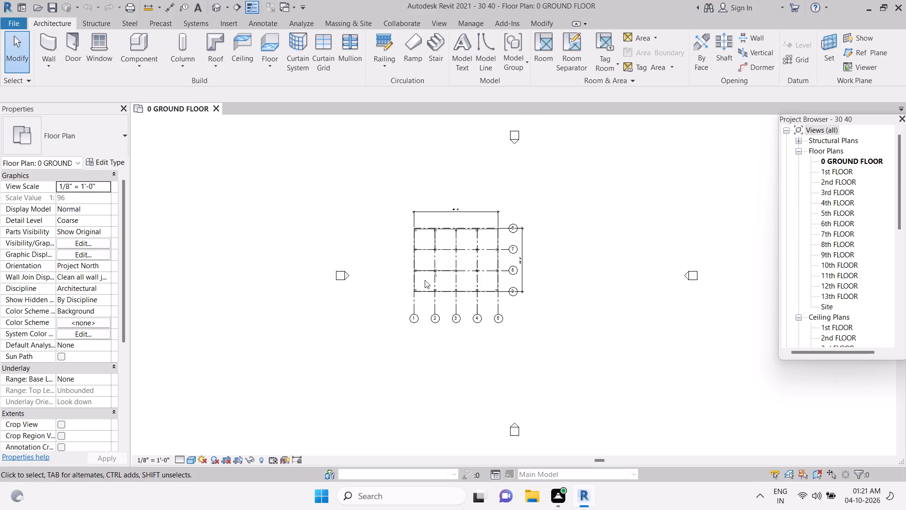
scroll(425, 280, "up", 5)
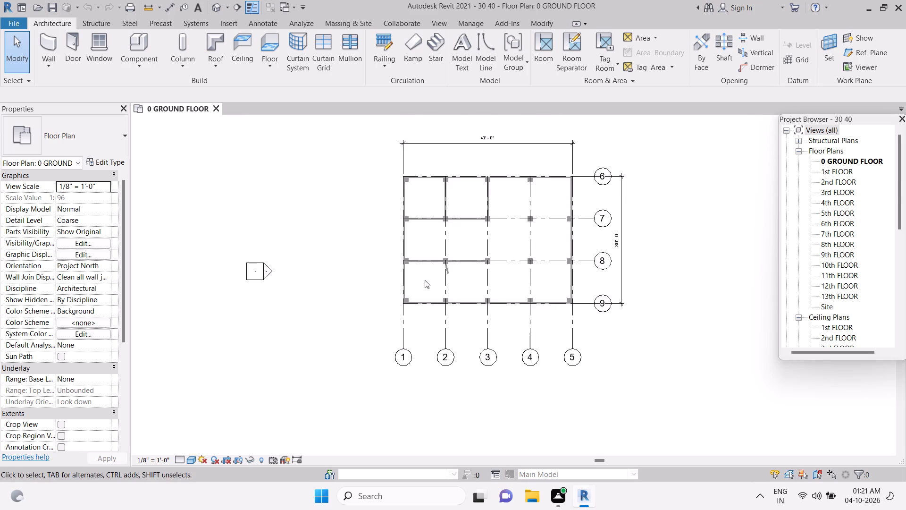
scroll(425, 280, "up", 2)
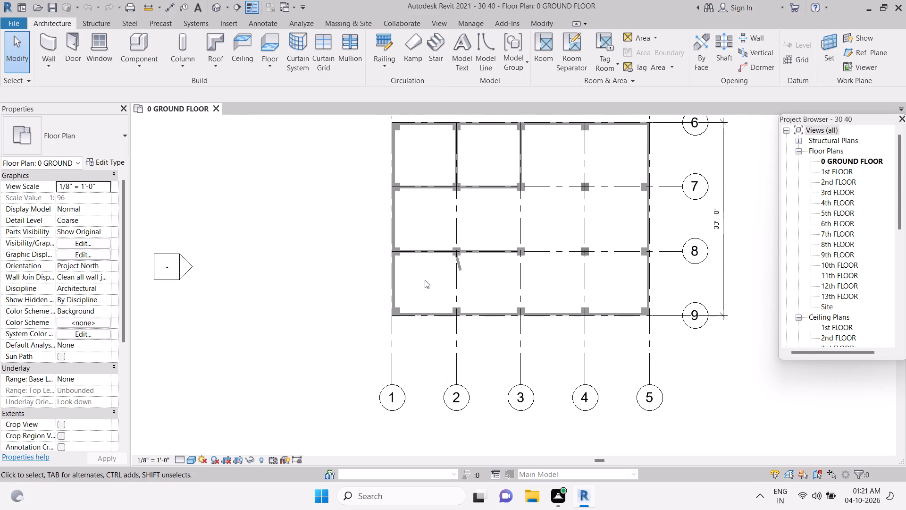
scroll(425, 280, "up", 1)
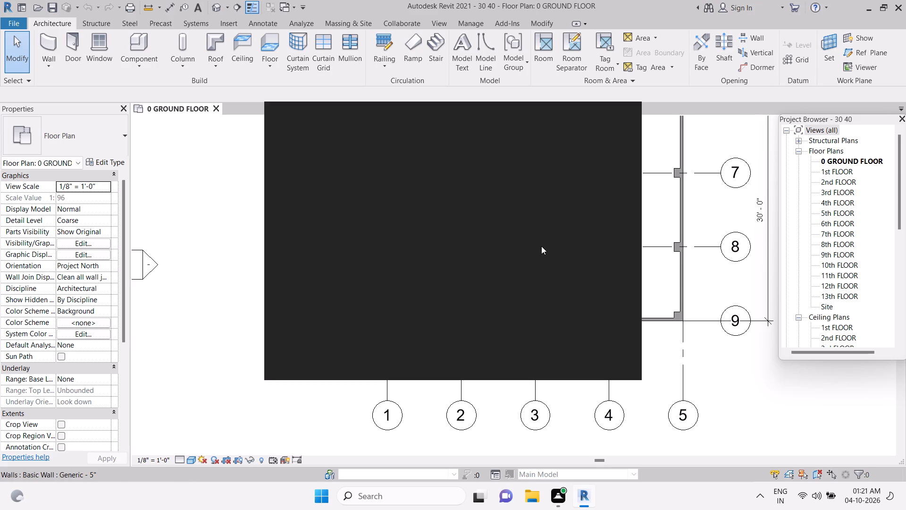
Close the Autodesk limited-access notice covering the ground floor plan.
left_click(642, 106)
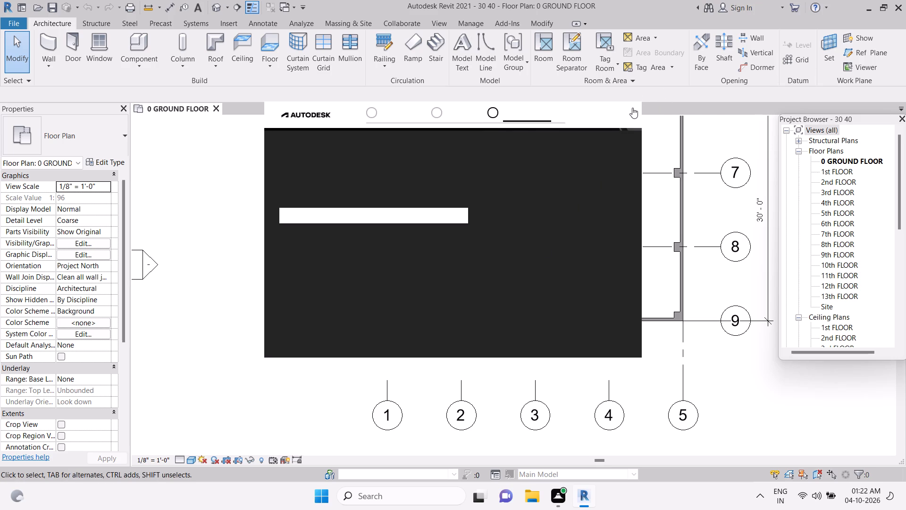
left_click(632, 108)
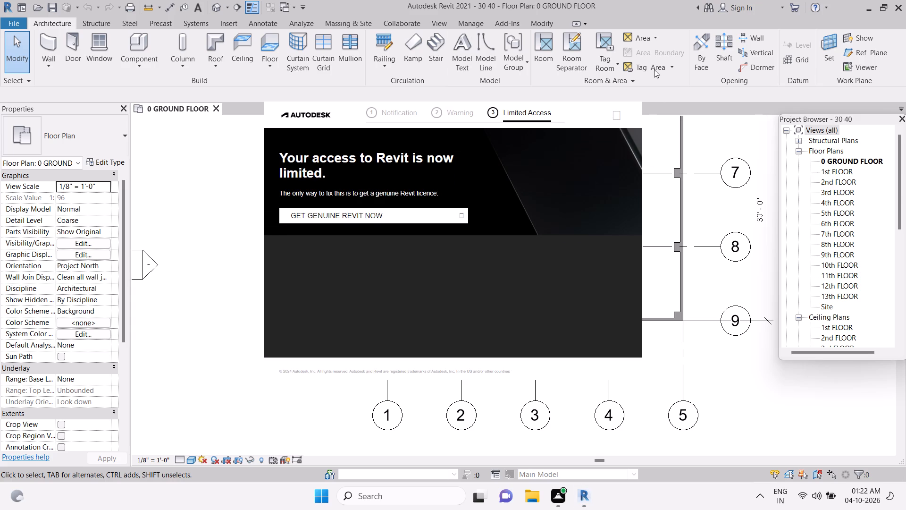
left_click(617, 119)
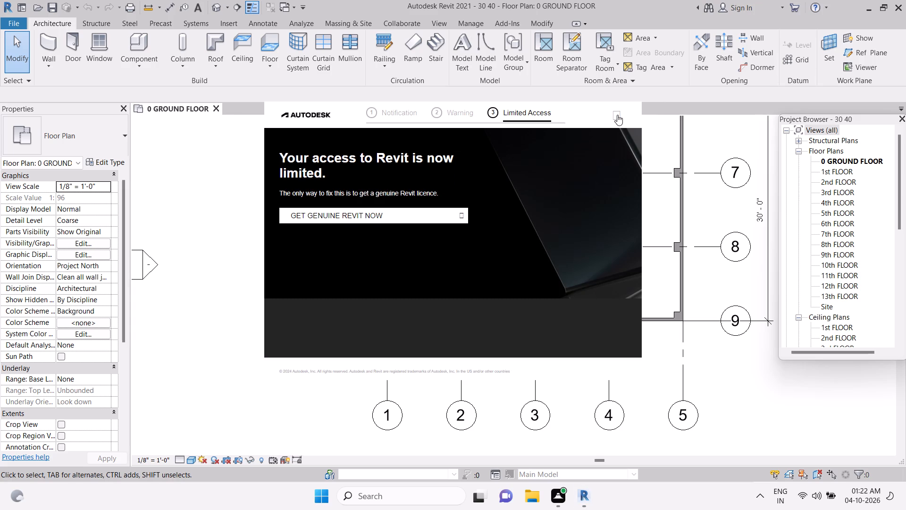
left_click(617, 115)
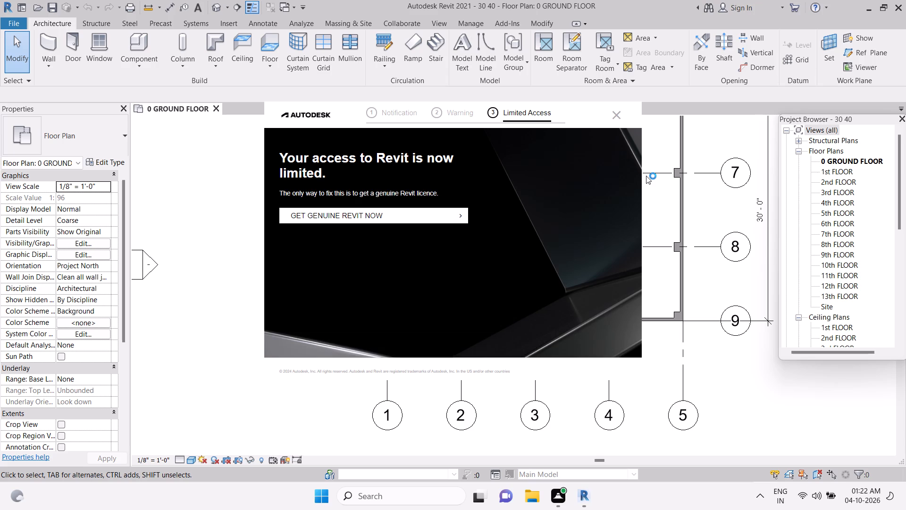
left_click(618, 114)
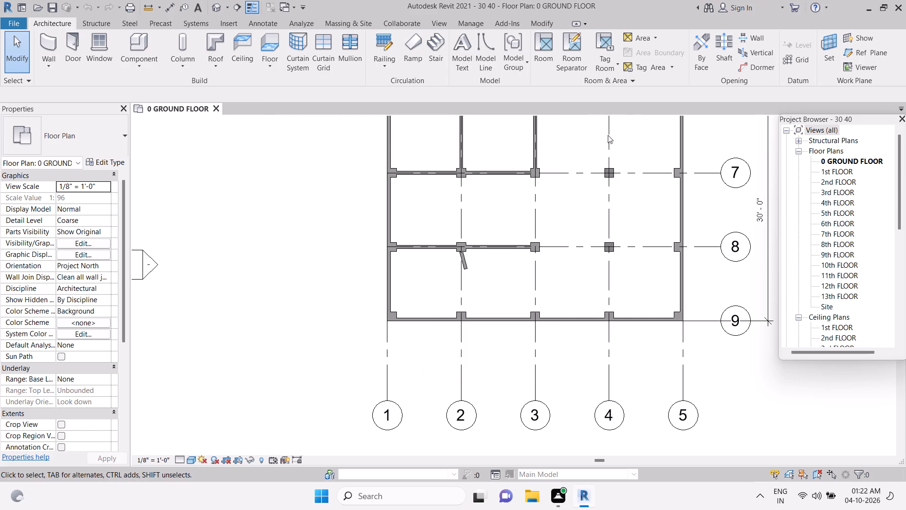
Delete the short slanted wall stub below the column at grids 2 and 8.
left_click(464, 259)
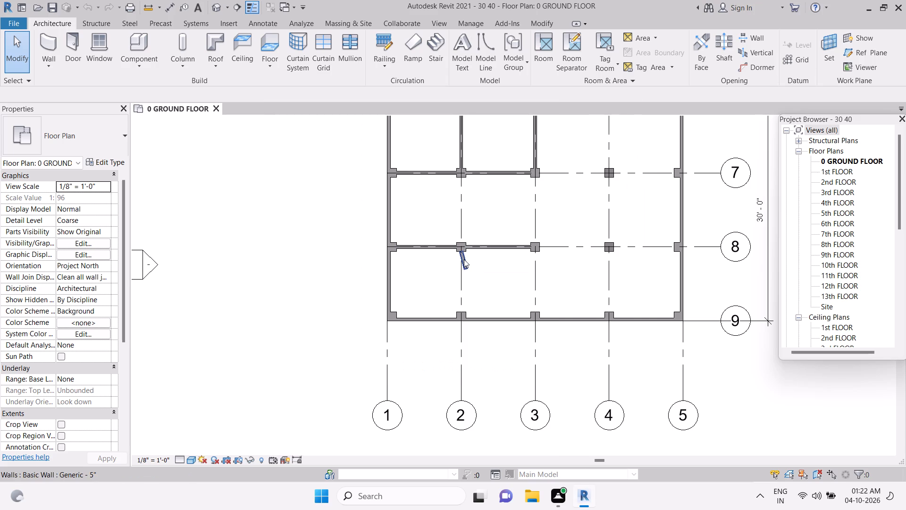
key("Delete")
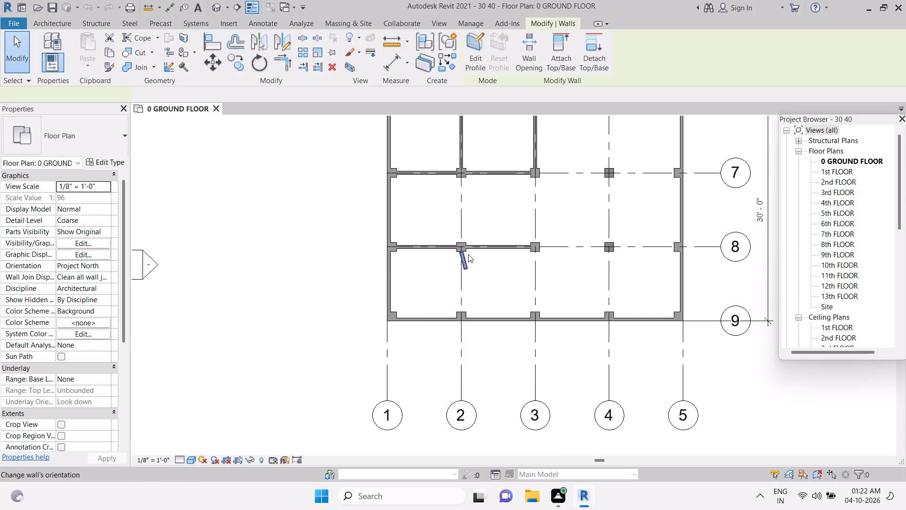
left_click(465, 260)
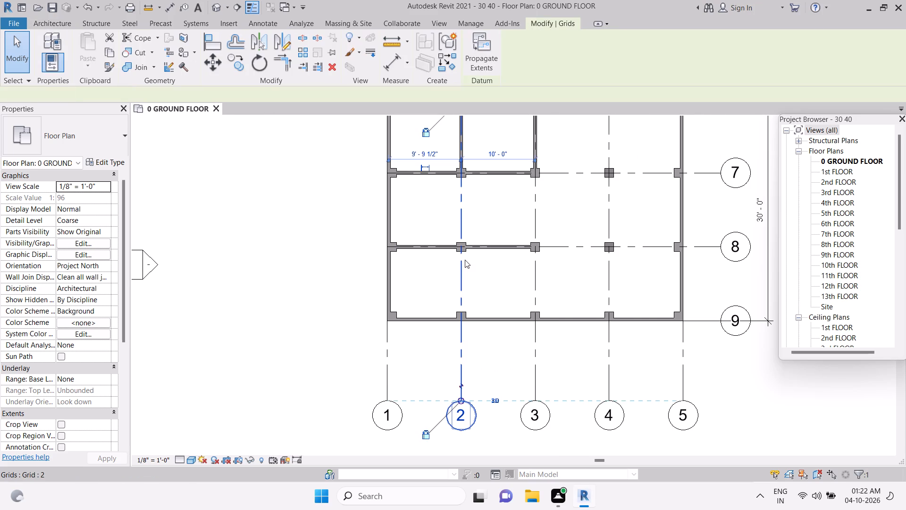
left_click(360, 280)
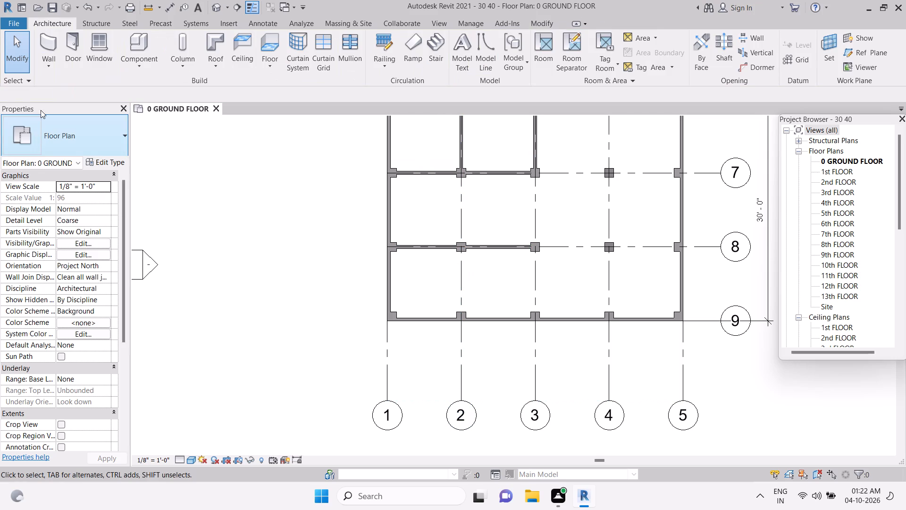
Draw a Generic - 5" wall about 9'-2" long beside grid 2, from the grid 8 wall to the exterior wall at grid 9.
scroll(440, 115, "down", 3)
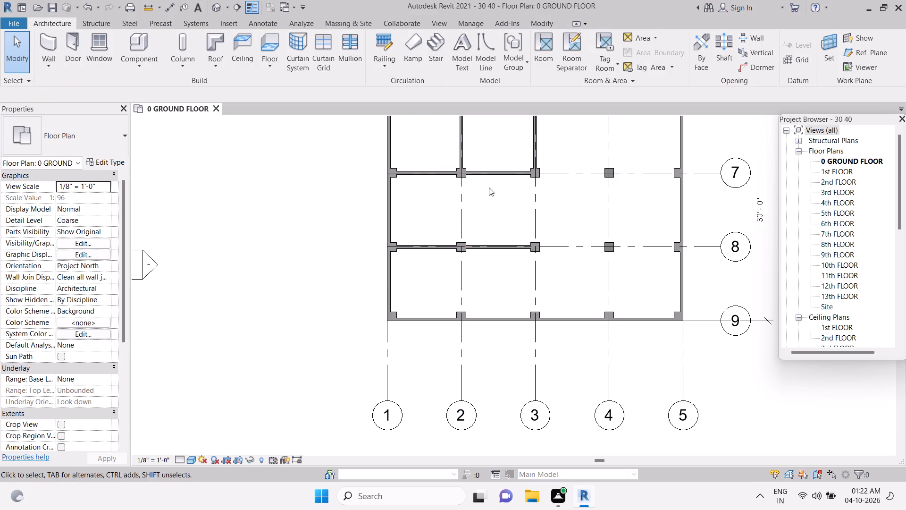
middle_click_drag(493, 206, 477, 287)
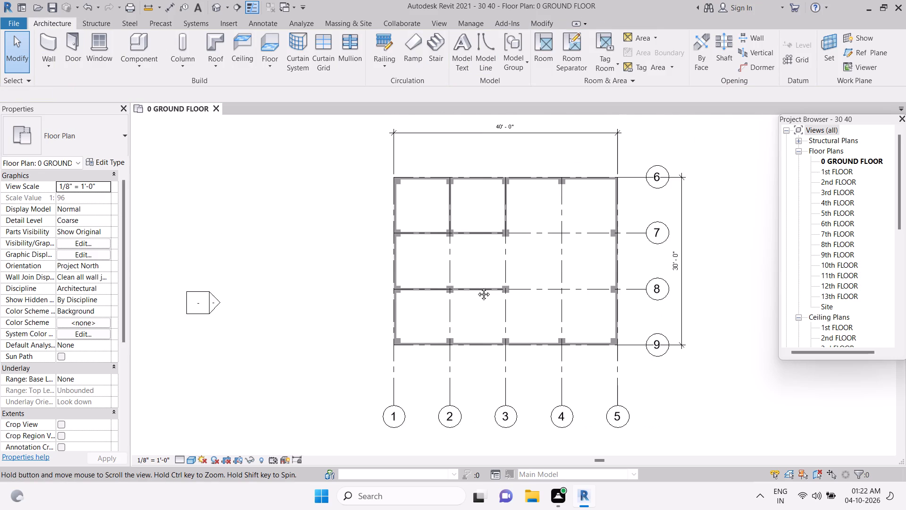
middle_click_drag(477, 287, 476, 288)
left_click(288, 263)
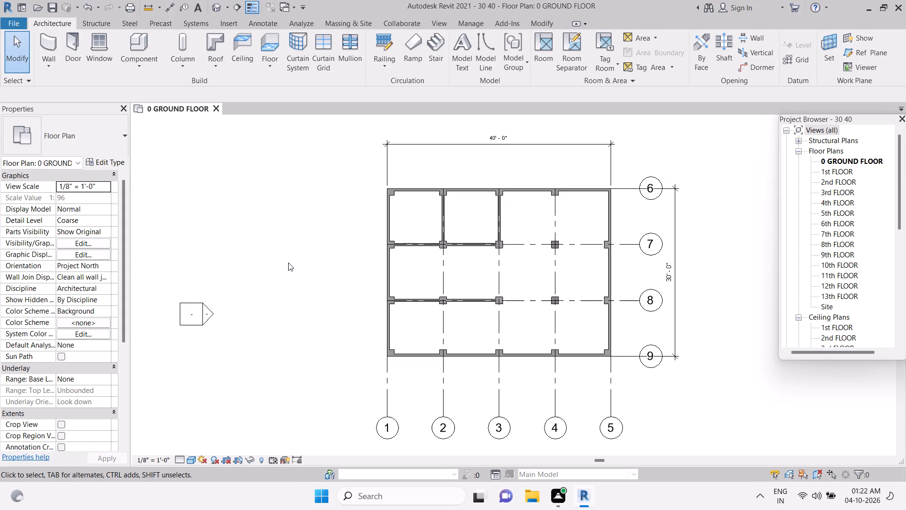
left_click(44, 37)
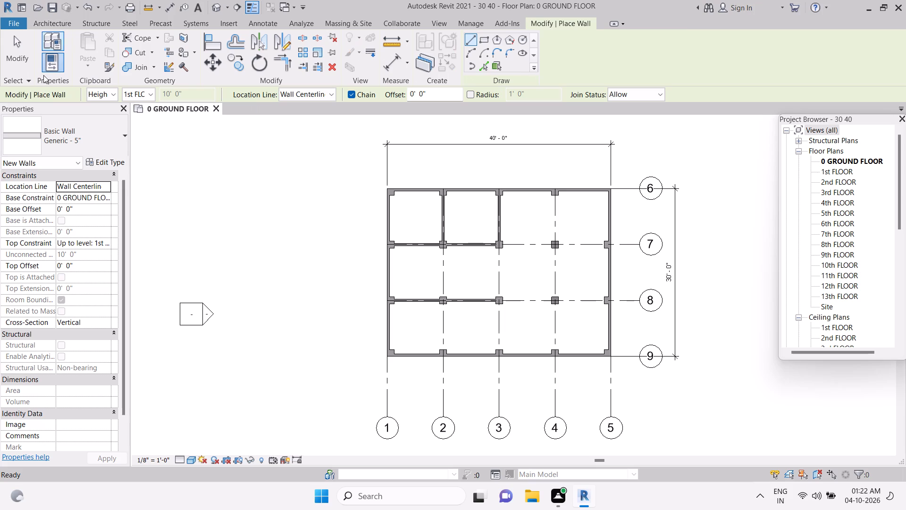
left_click(45, 93)
left_click(60, 18)
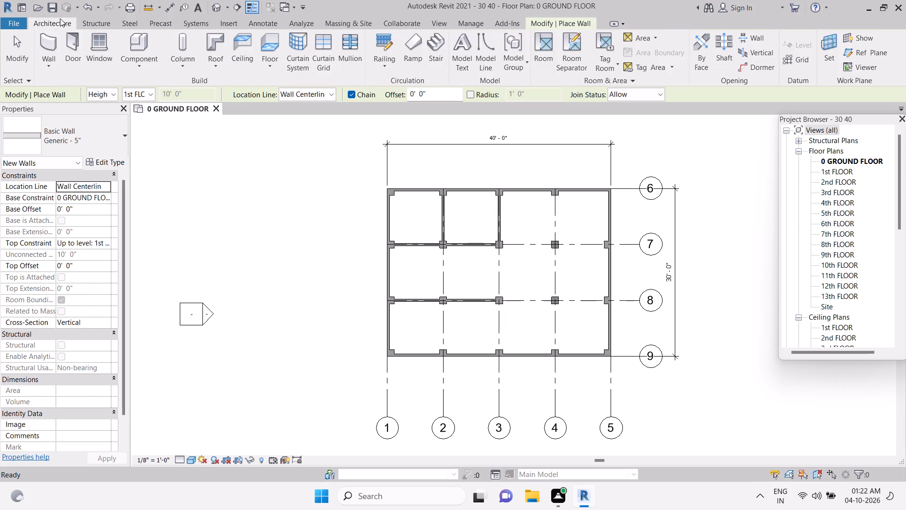
left_click(52, 47)
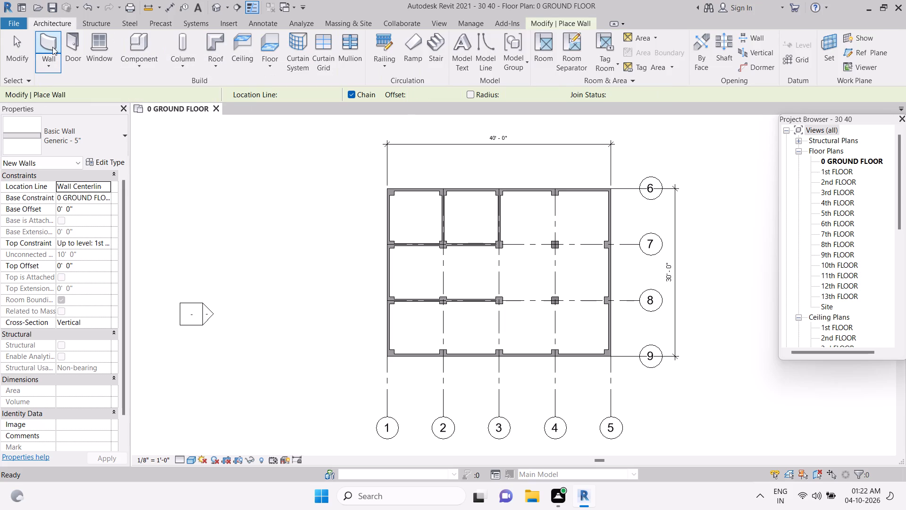
left_click(59, 129)
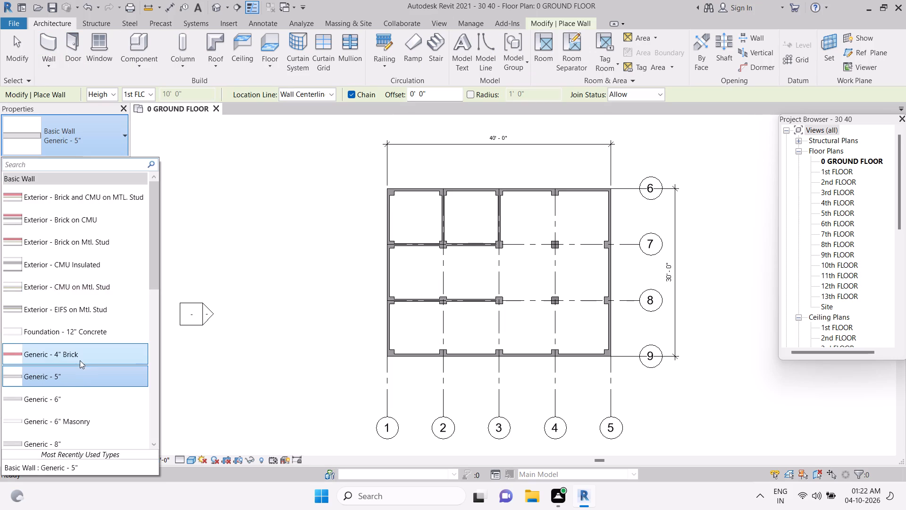
left_click(78, 380)
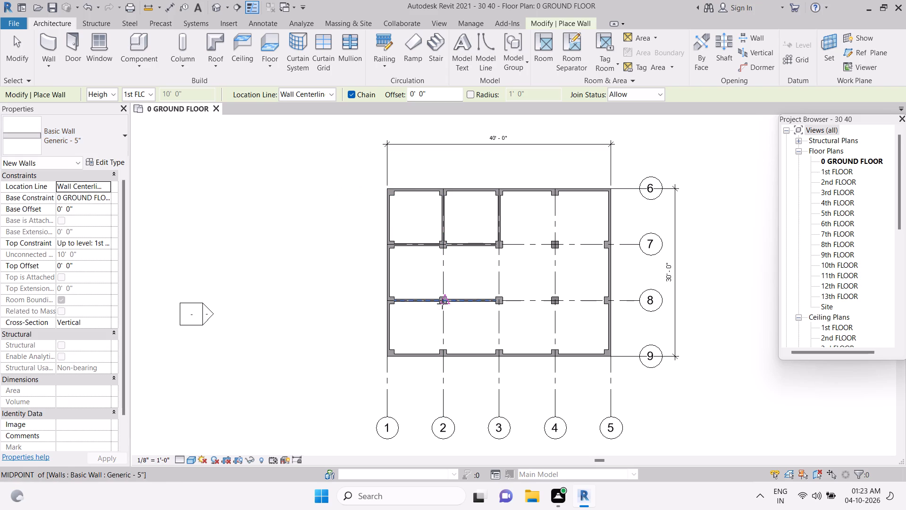
left_click_drag(439, 307, 439, 312)
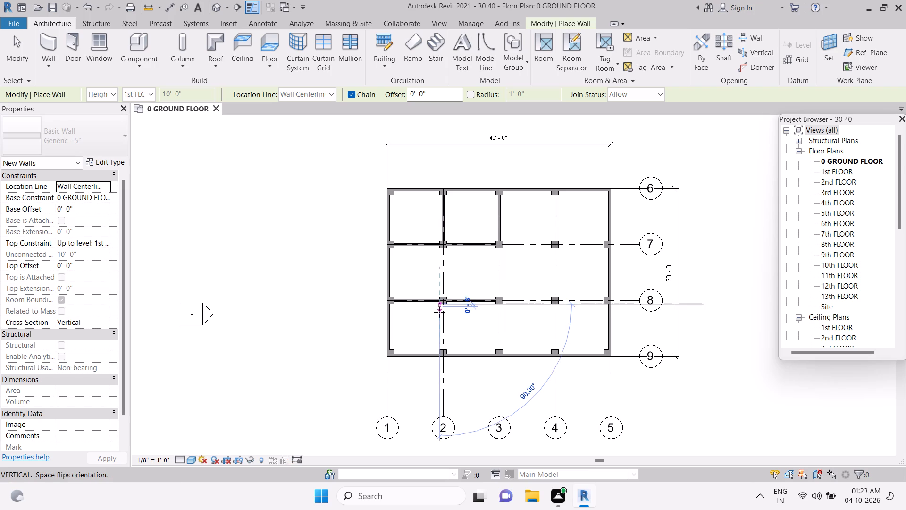
left_click_drag(439, 312, 443, 357)
left_click(443, 357)
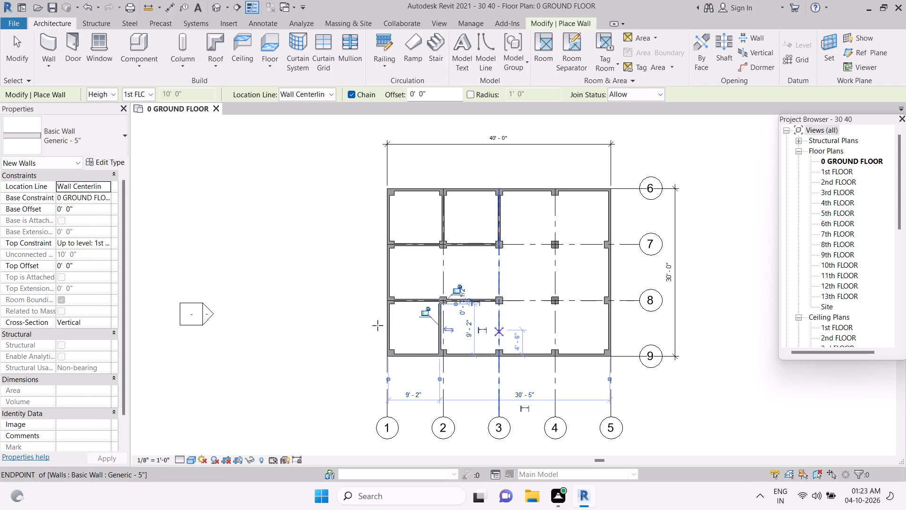
Draw a slanted Generic - 5" wall about 26'-8" long from outside grid 1 to the column at grids 3 and 8.
left_click(350, 332)
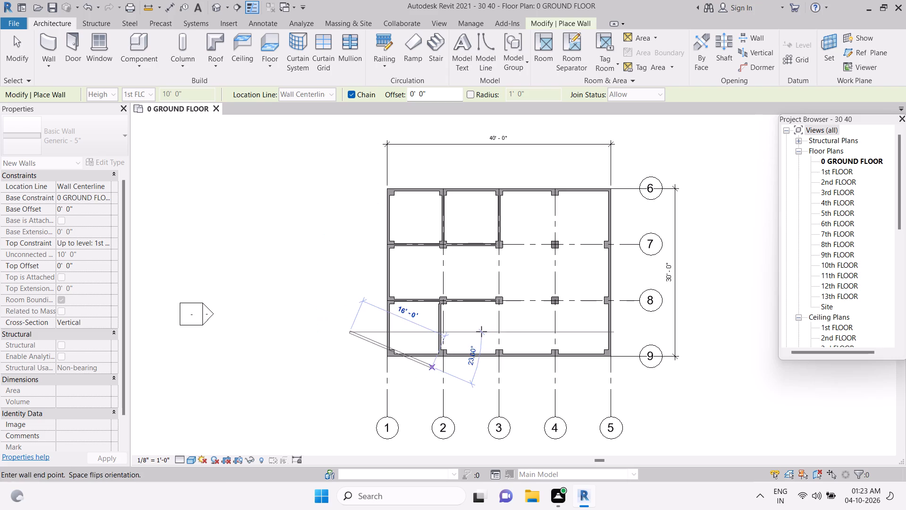
left_click(499, 306)
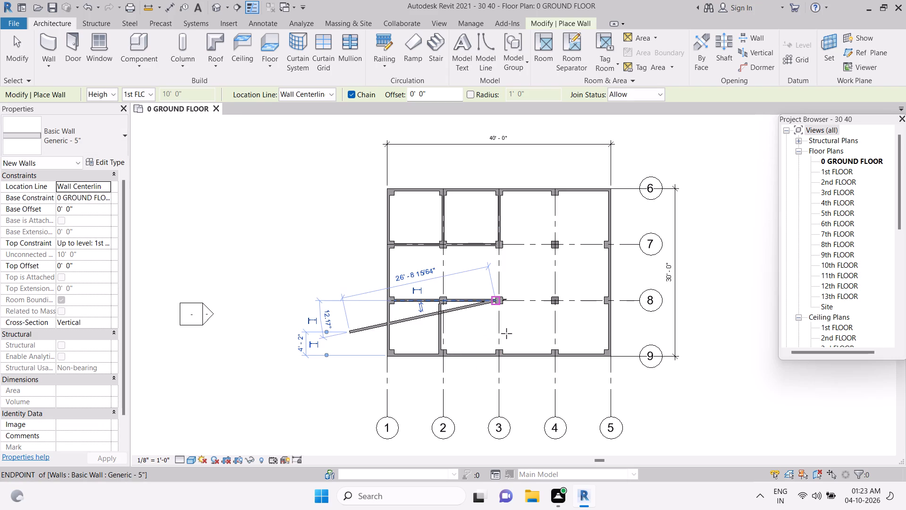
Draw a Generic - 5" wall about 8'-1 1/2" long beside grid 3, from near grid 9 to grid 8, dismissing the interrupting Autodesk notice.
left_click(503, 347)
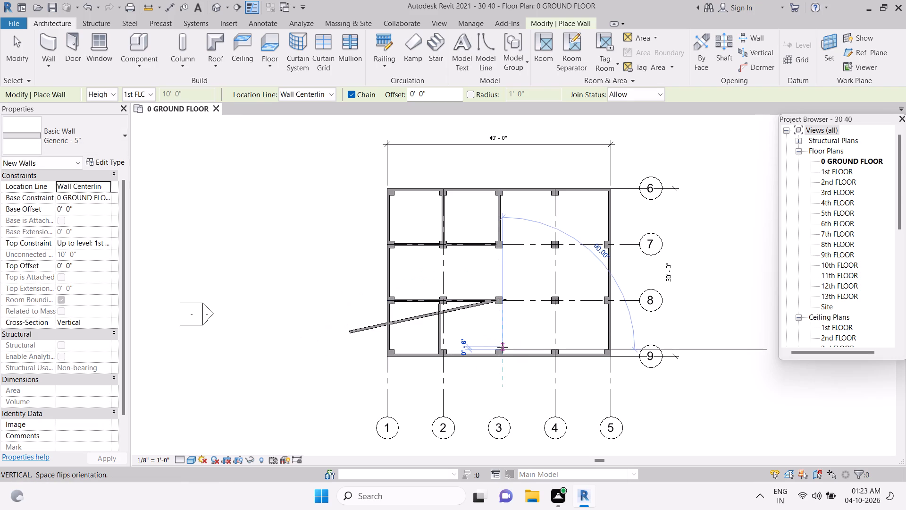
left_click(499, 303)
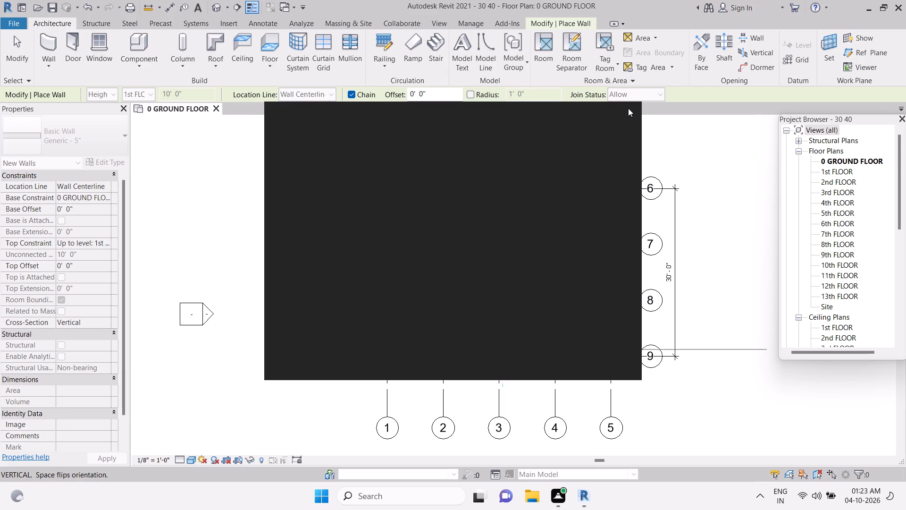
left_click(628, 108)
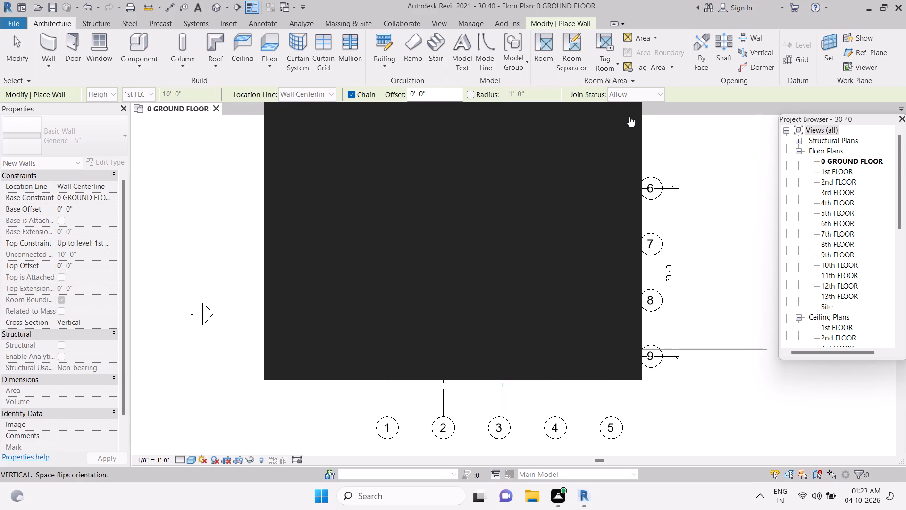
left_click(629, 117)
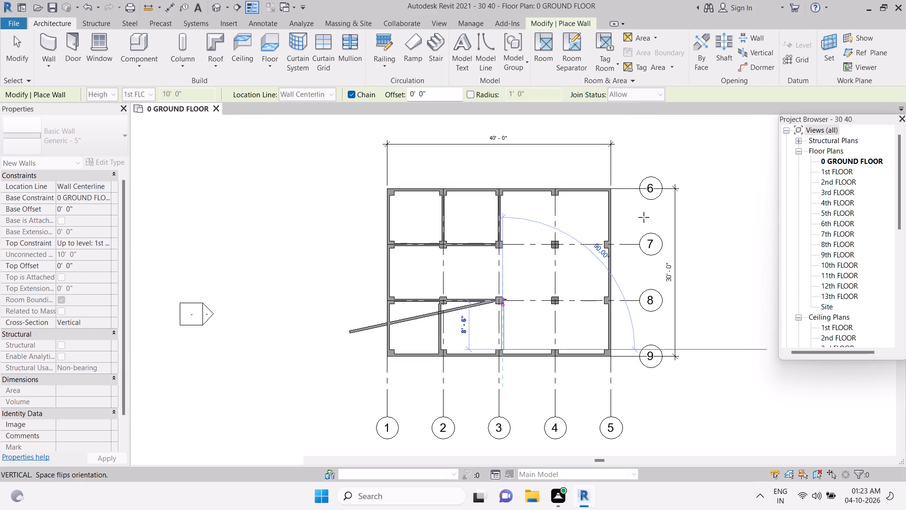
left_click(503, 309)
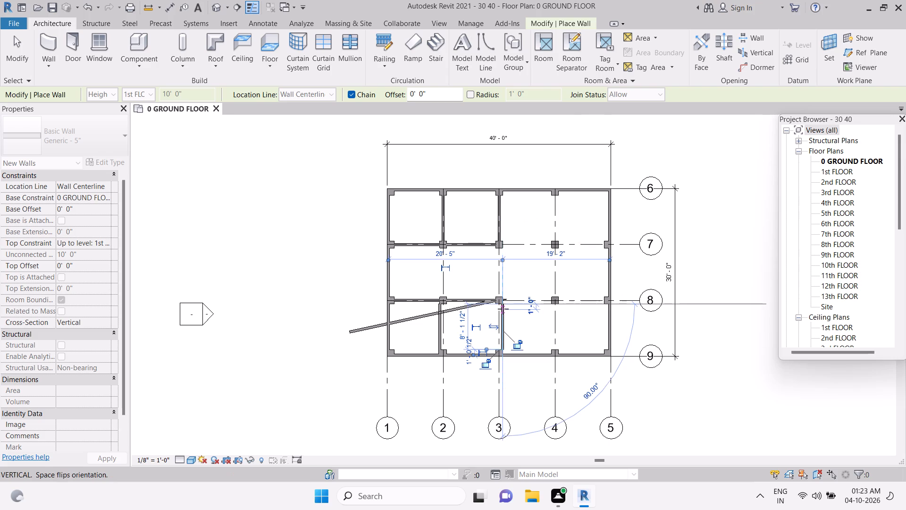
left_click(503, 309)
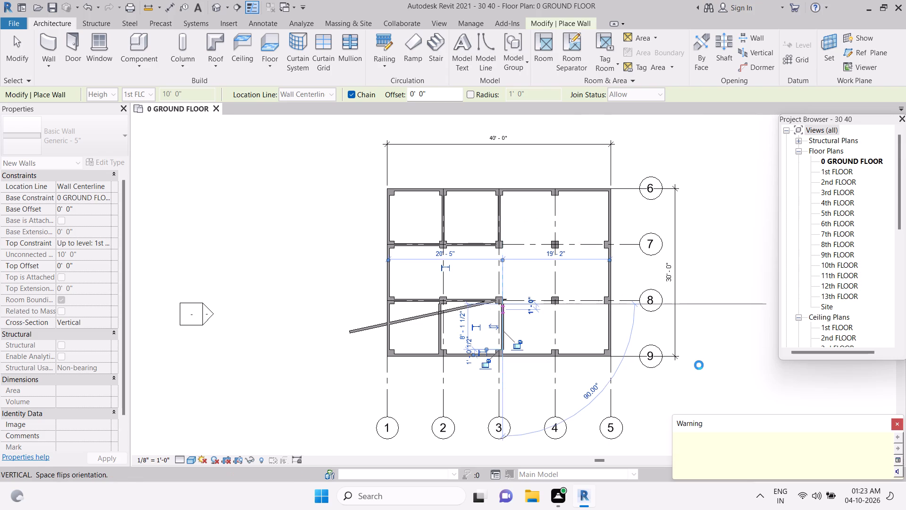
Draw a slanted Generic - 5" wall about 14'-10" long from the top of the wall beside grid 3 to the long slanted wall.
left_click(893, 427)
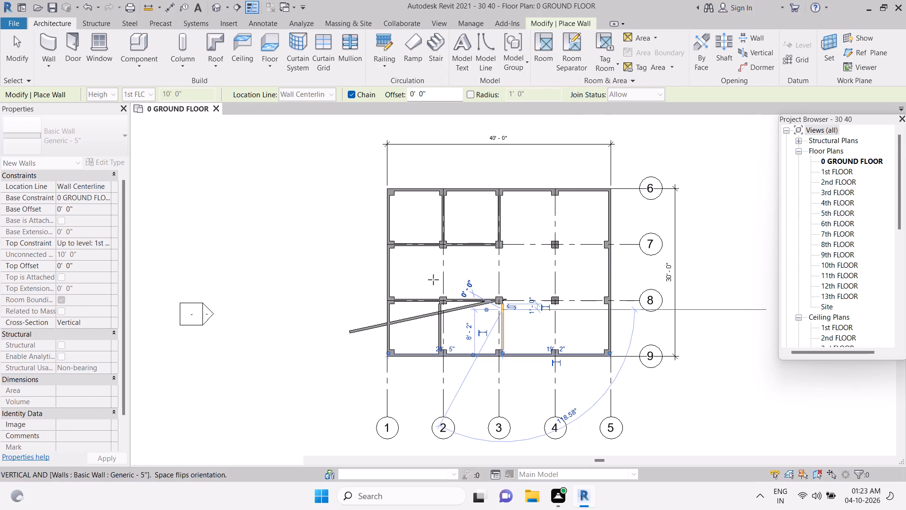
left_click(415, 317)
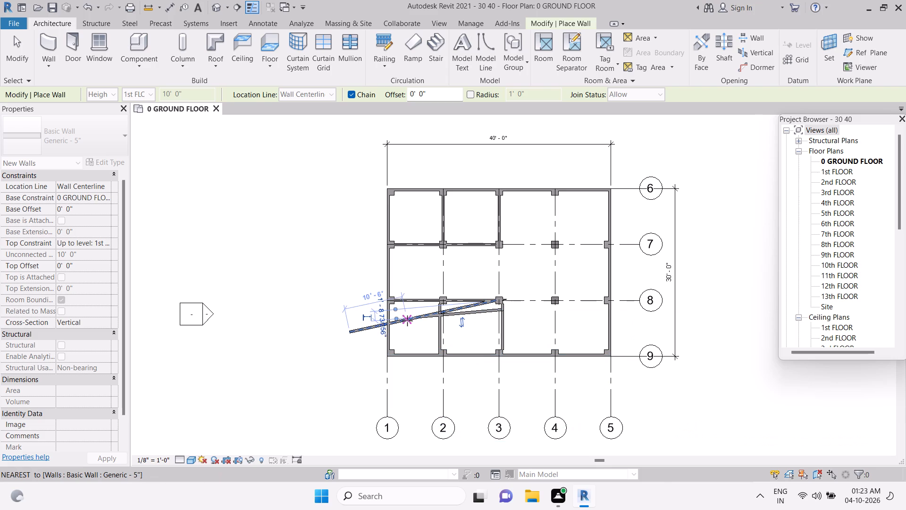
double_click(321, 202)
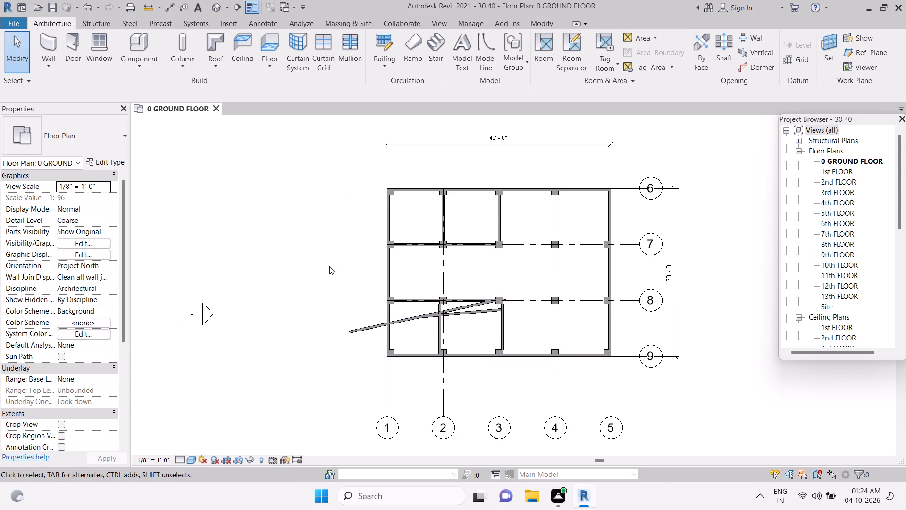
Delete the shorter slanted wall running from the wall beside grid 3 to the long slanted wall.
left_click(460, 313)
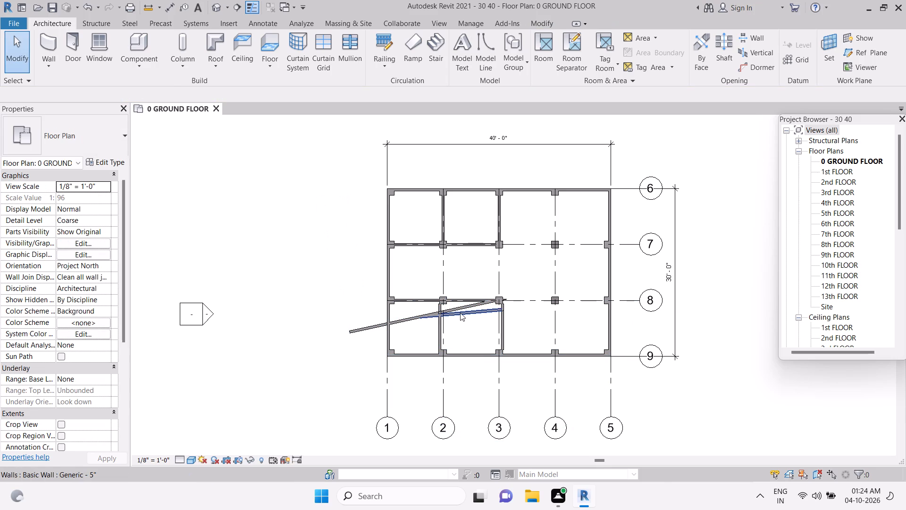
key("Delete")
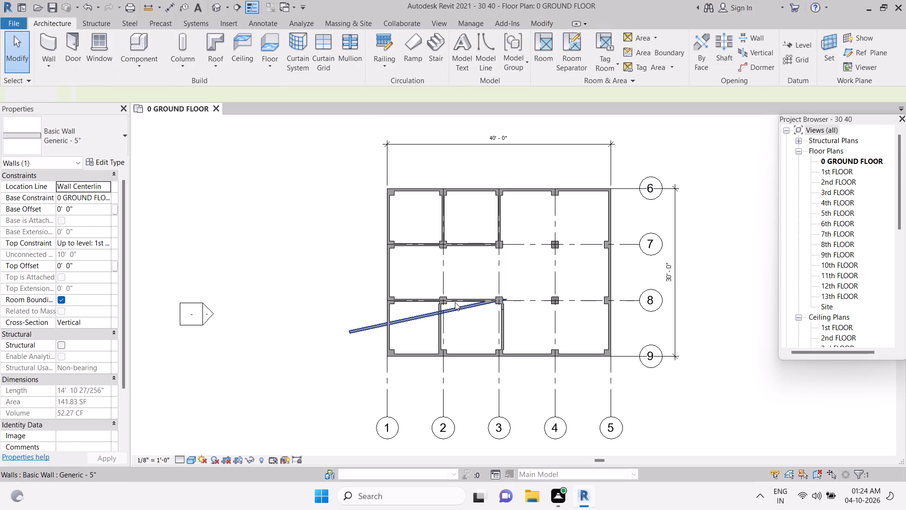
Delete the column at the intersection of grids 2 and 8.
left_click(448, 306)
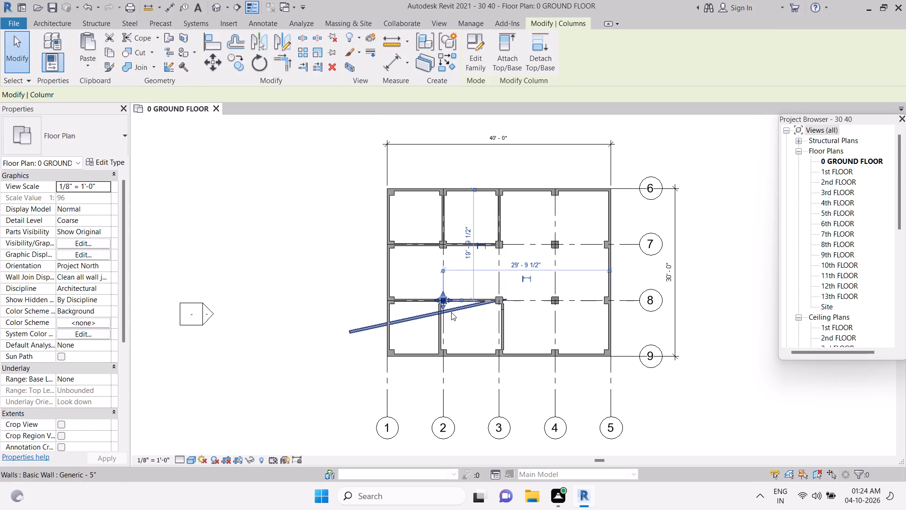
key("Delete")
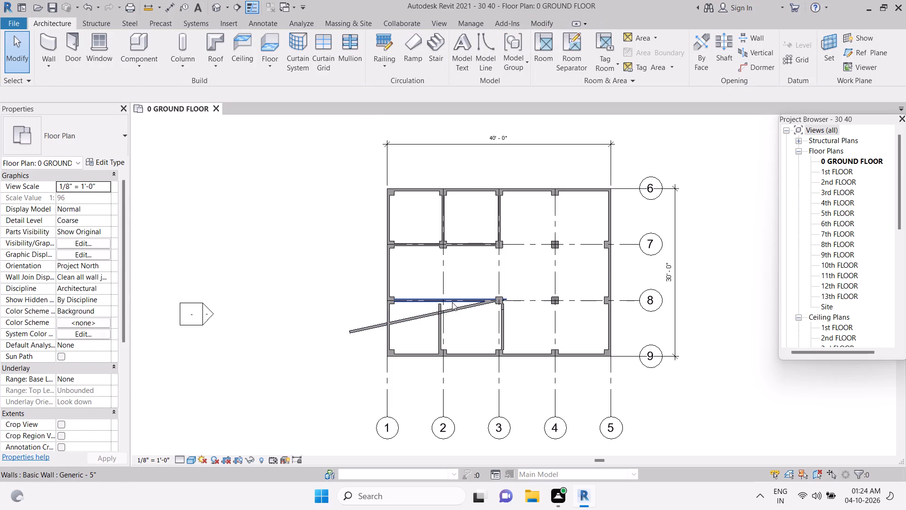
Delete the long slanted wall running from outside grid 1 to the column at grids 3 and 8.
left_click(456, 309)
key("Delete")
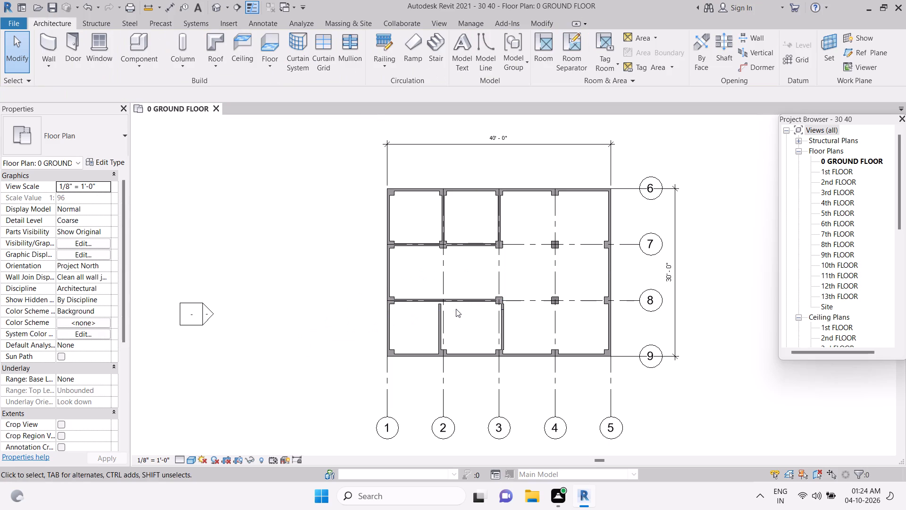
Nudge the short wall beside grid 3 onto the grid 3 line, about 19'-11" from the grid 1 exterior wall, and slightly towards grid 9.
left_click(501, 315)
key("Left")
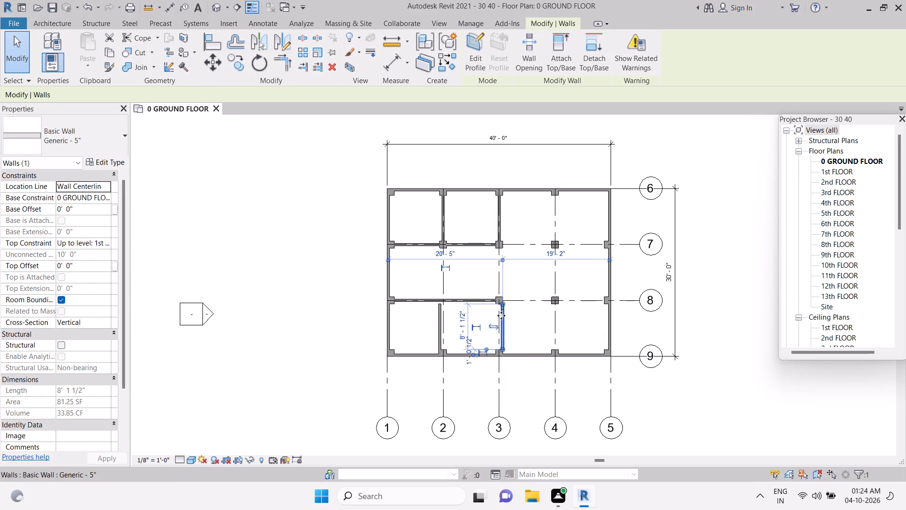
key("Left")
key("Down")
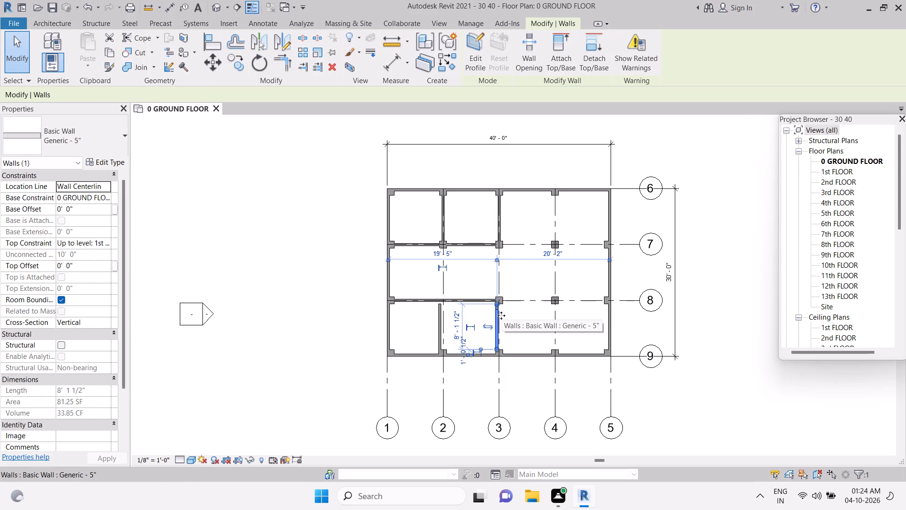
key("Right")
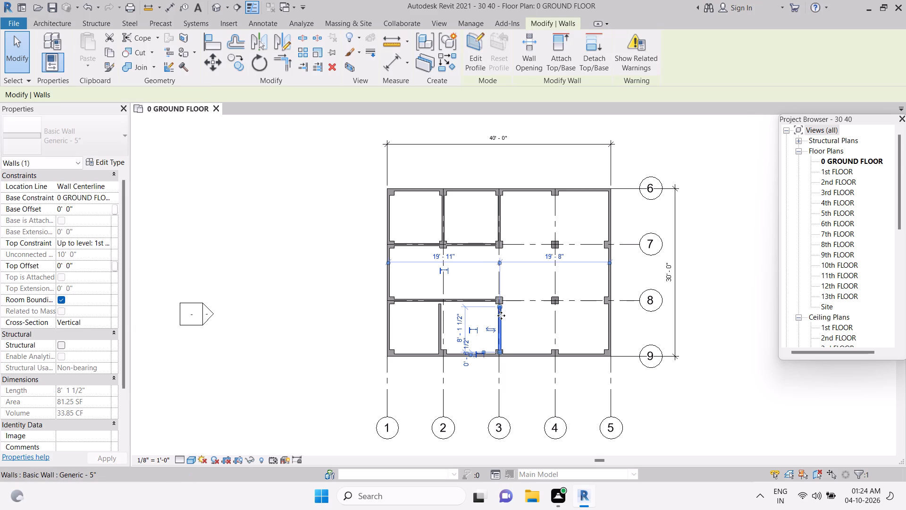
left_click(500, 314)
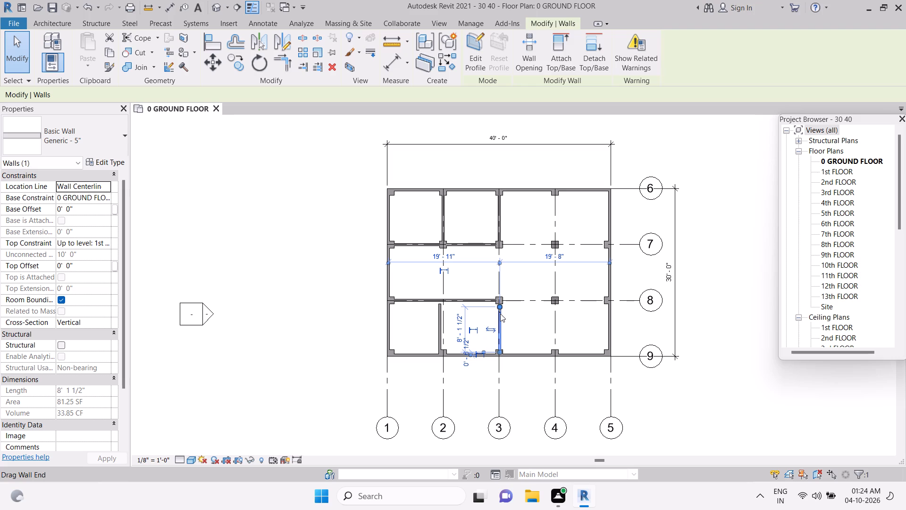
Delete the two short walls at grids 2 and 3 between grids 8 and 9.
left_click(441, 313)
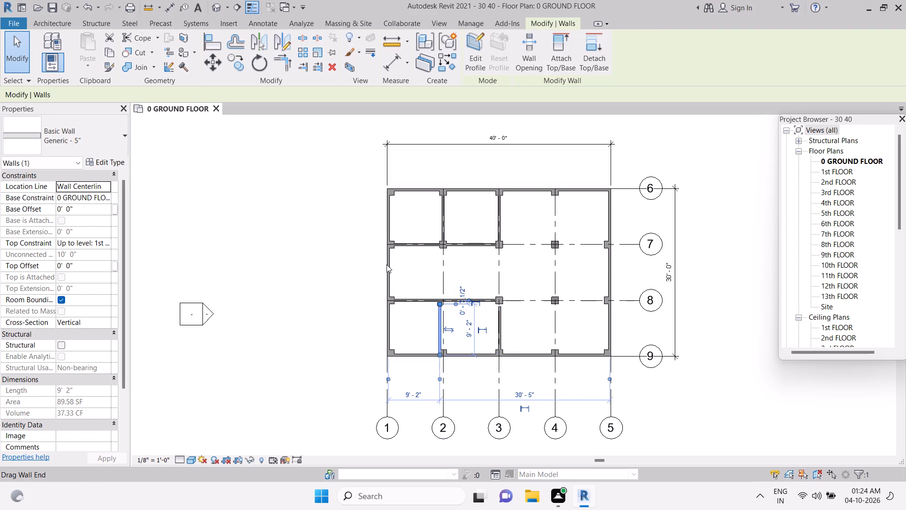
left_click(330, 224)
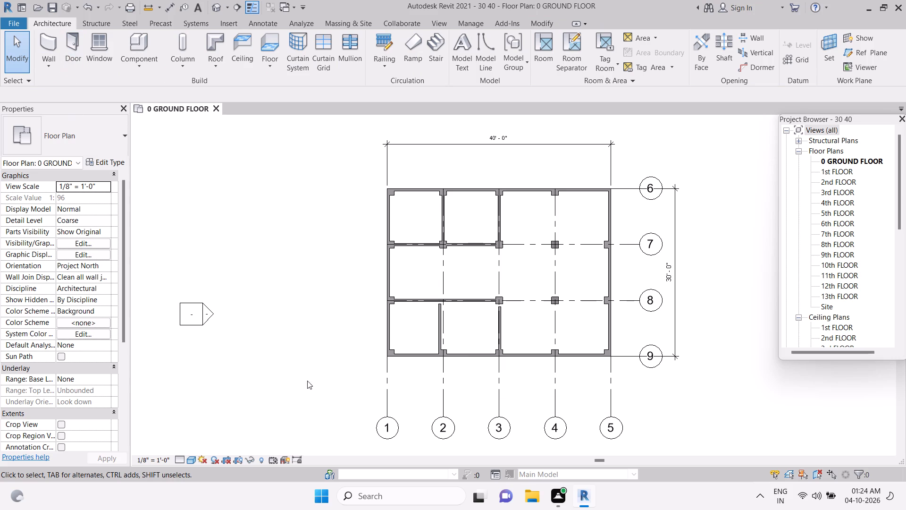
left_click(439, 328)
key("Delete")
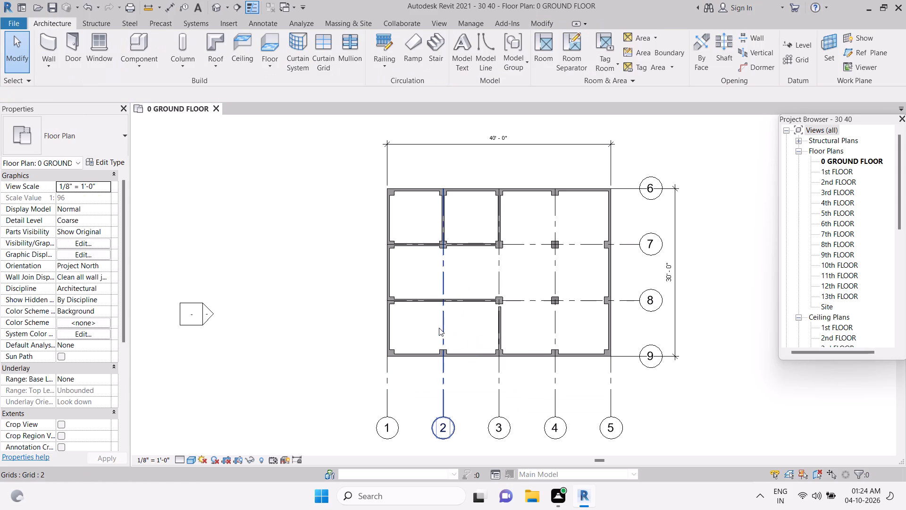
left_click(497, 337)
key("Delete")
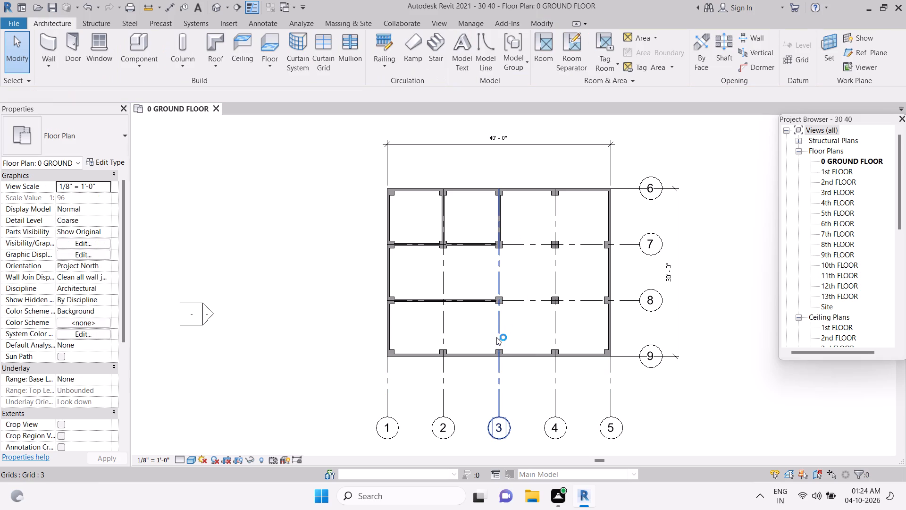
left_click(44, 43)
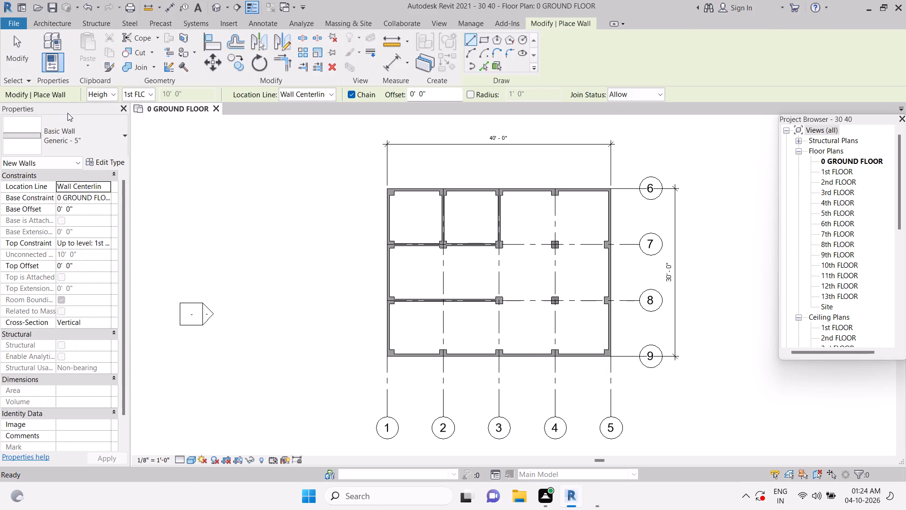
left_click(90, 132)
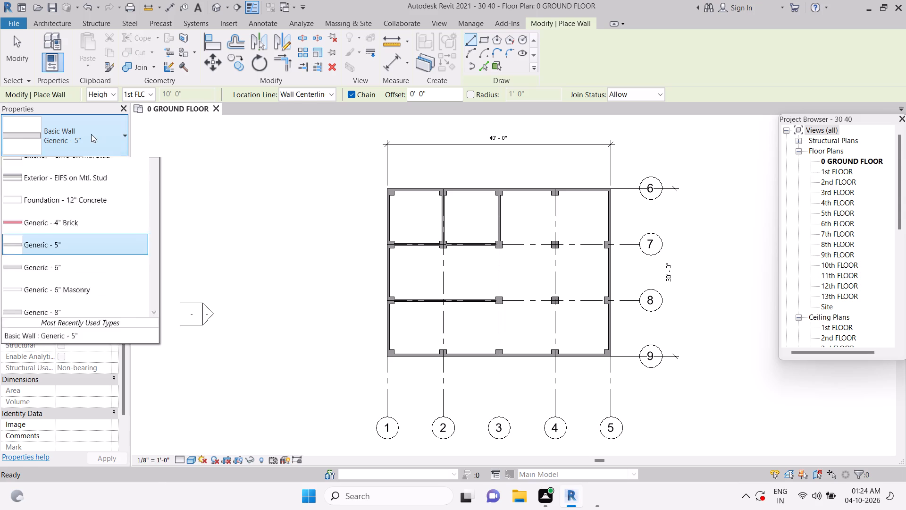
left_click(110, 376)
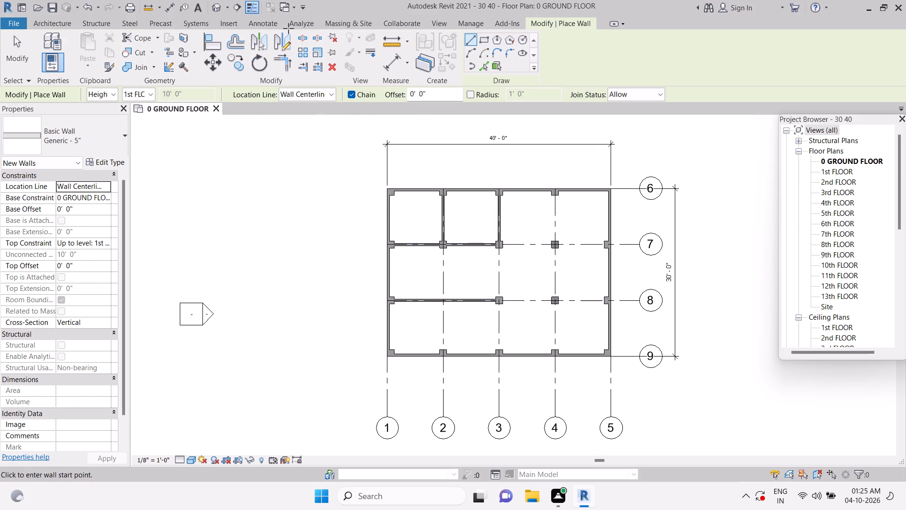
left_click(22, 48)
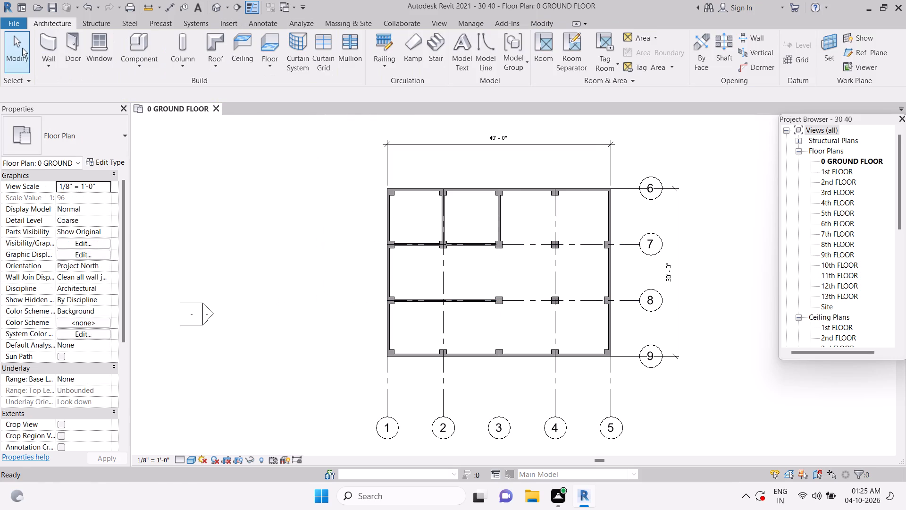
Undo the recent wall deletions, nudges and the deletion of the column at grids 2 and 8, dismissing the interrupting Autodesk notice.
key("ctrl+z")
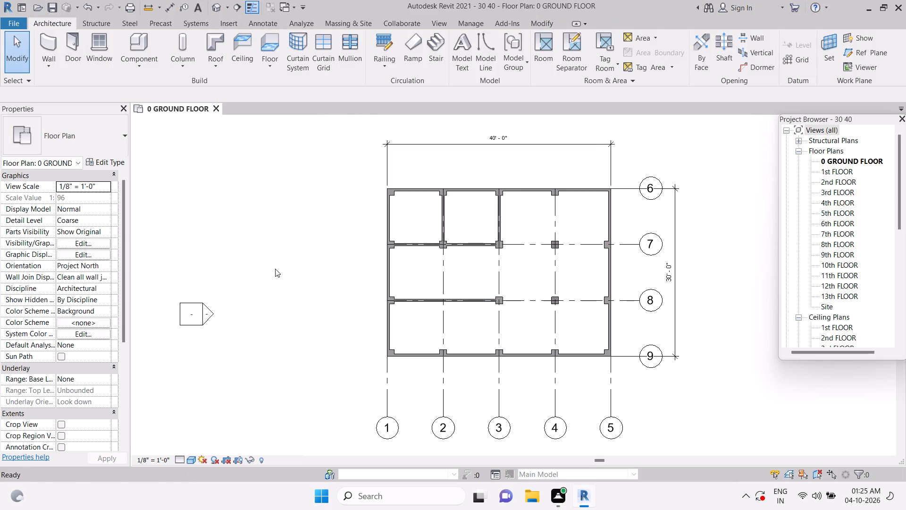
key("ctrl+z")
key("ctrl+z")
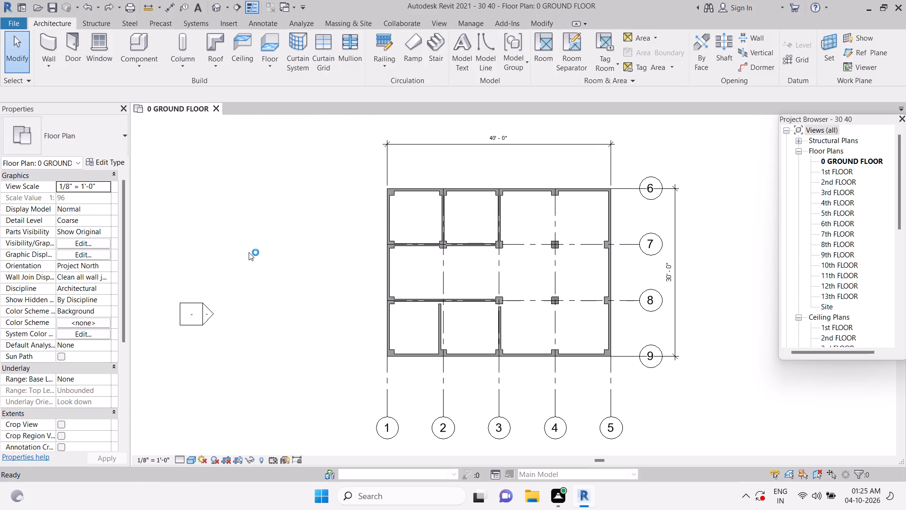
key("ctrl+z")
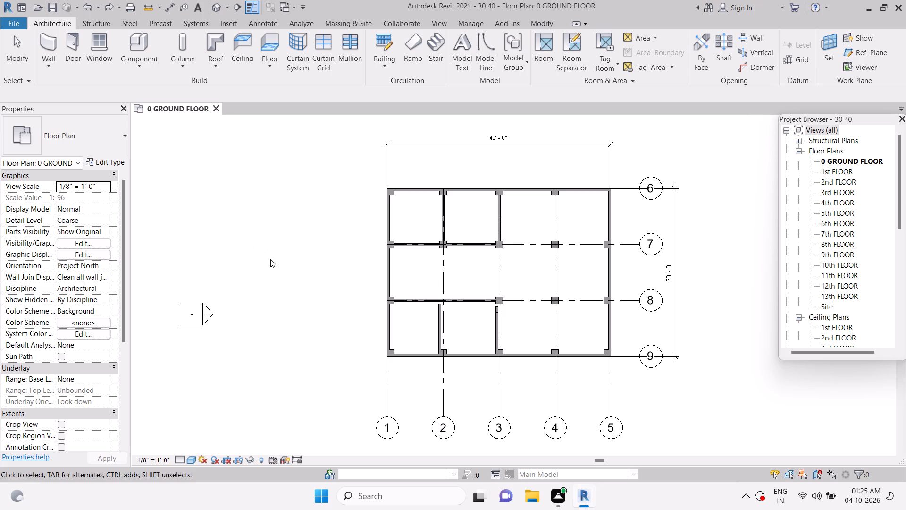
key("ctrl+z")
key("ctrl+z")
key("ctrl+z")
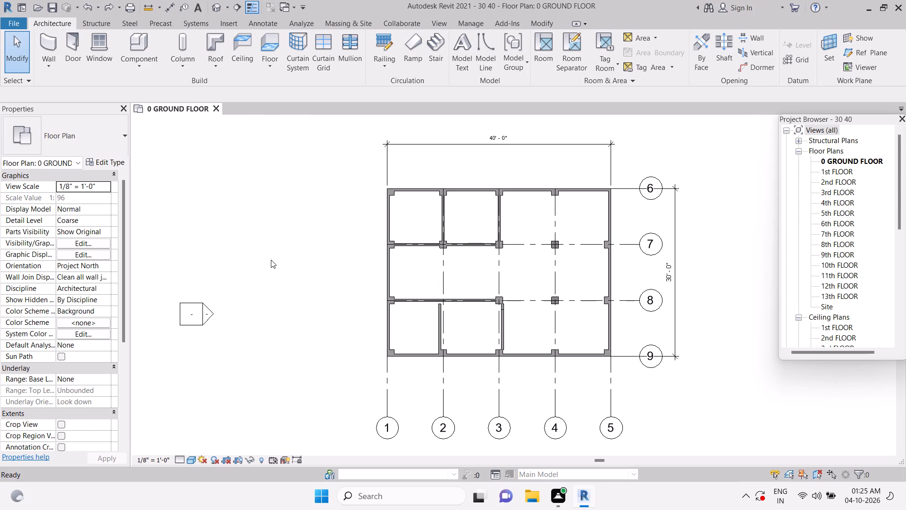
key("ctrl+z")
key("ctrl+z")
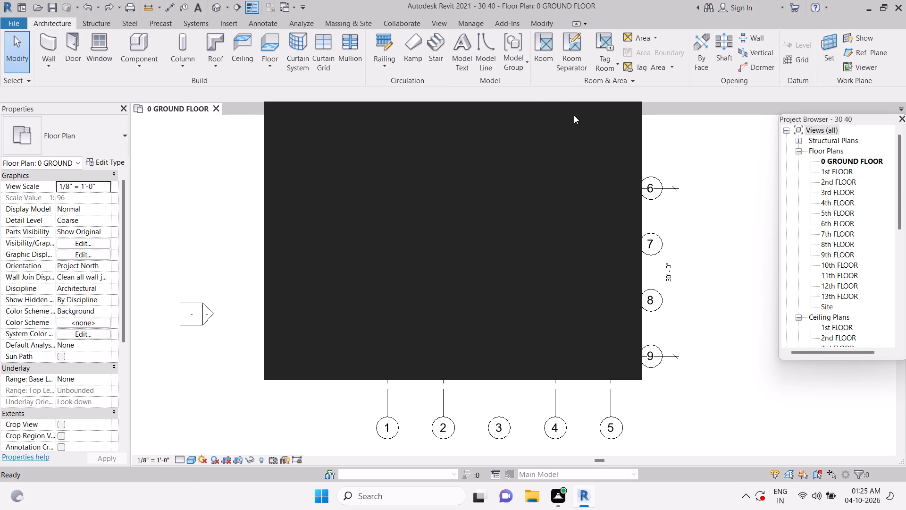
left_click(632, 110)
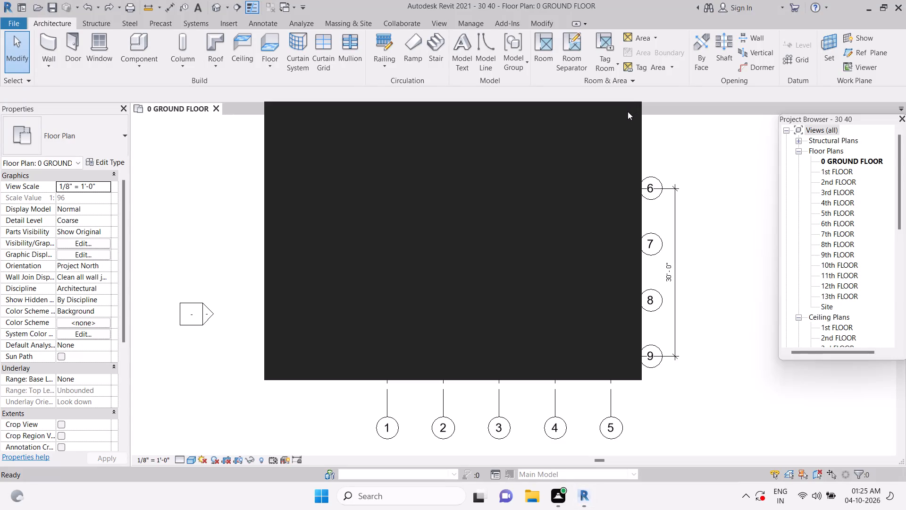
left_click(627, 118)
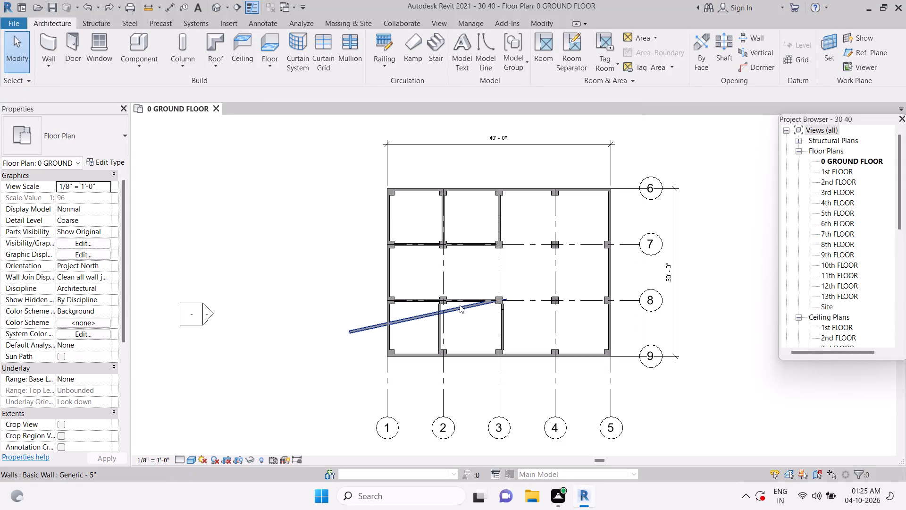
Delete the long slanted wall running from outside grid 1 to the column at grids 3 and 8.
left_click(459, 306)
key("Delete")
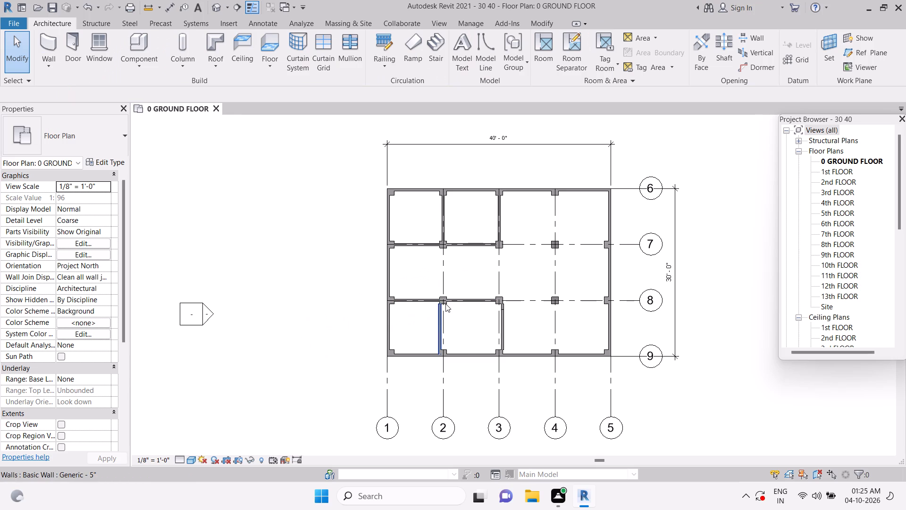
Nudge the short wall beside grid 2 onto the grid 2 line, 9'-8" from the exterior wall at grid 1.
left_click(438, 322)
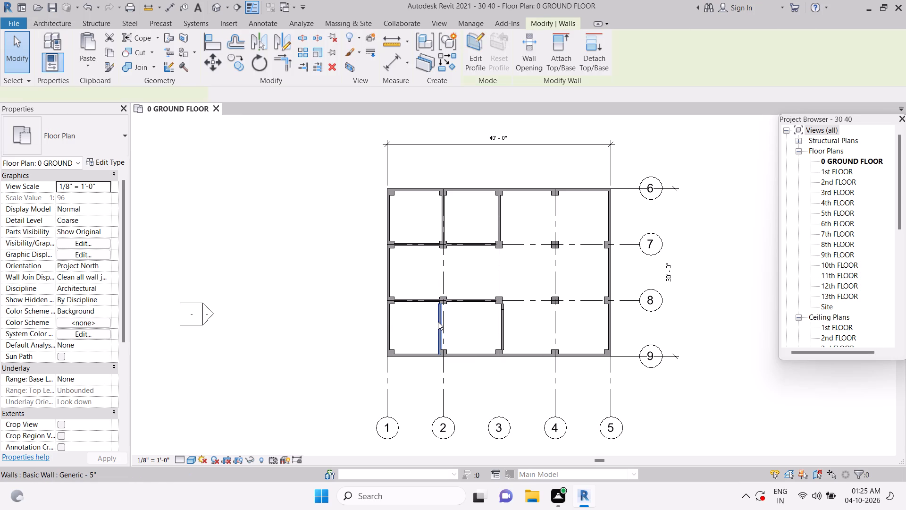
key("Right")
key("Right")
key("Right")
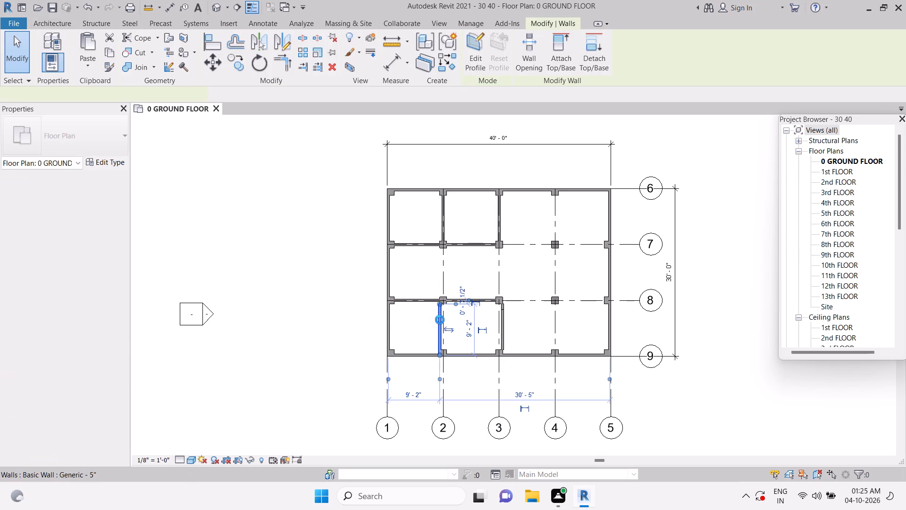
key("Right")
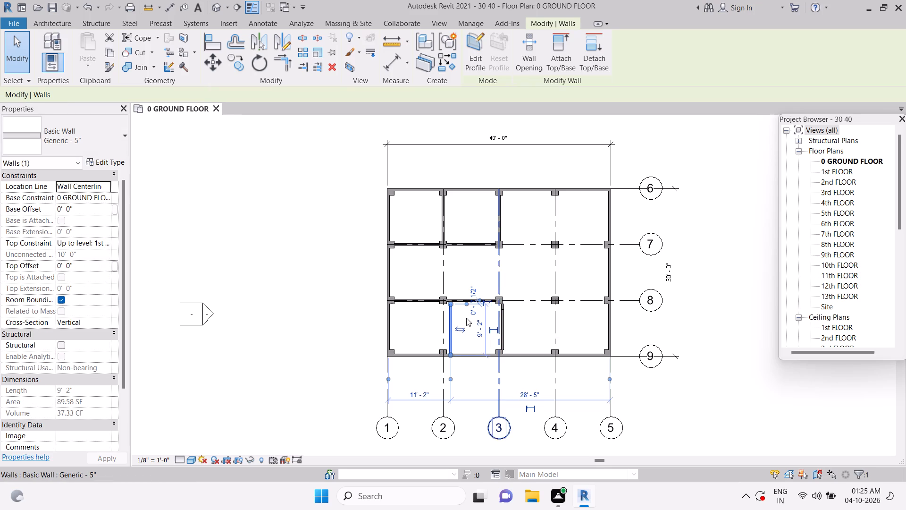
key("Left")
key("Left")
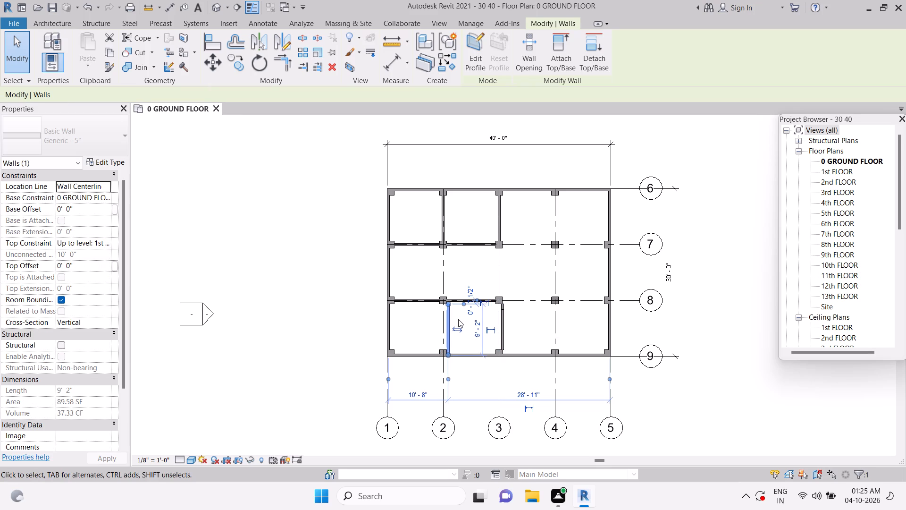
key("Left")
key("Left")
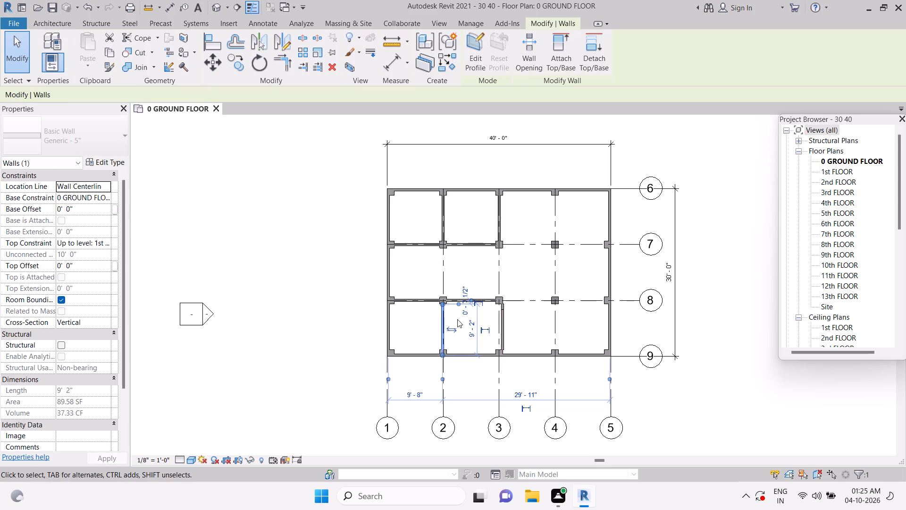
key("Right")
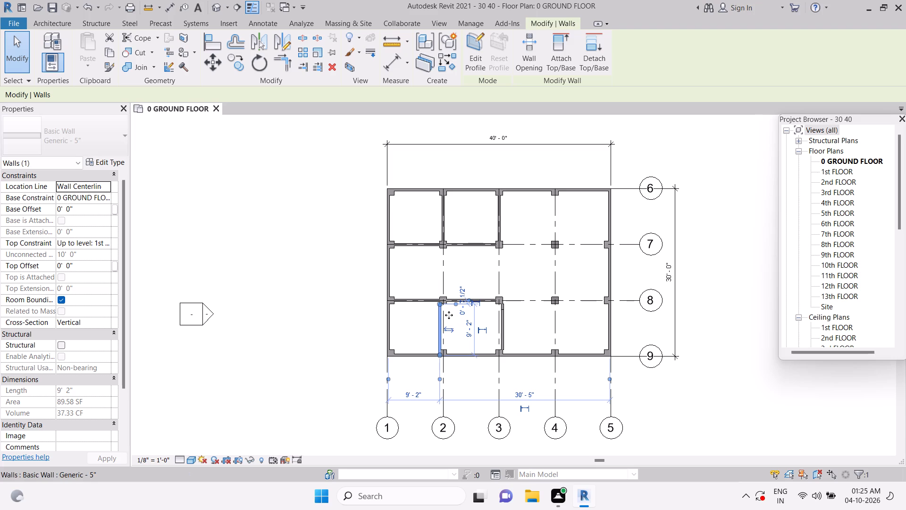
left_click(449, 314)
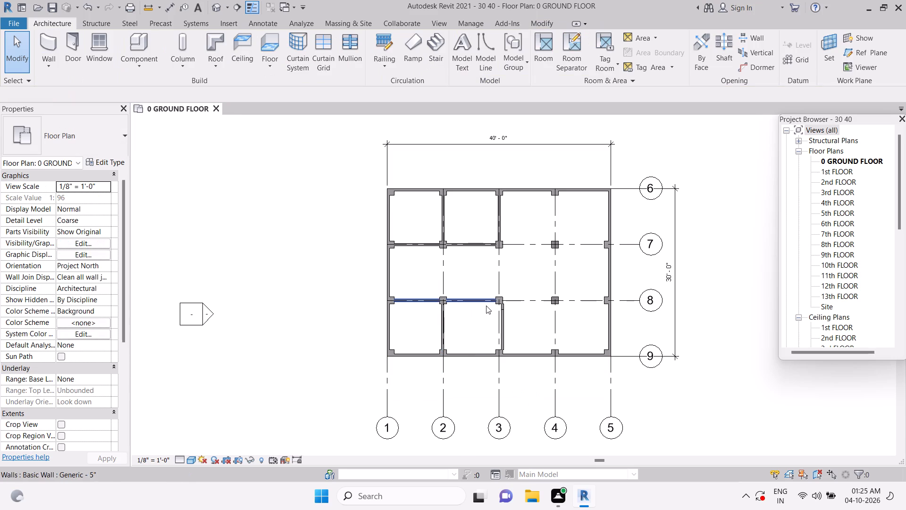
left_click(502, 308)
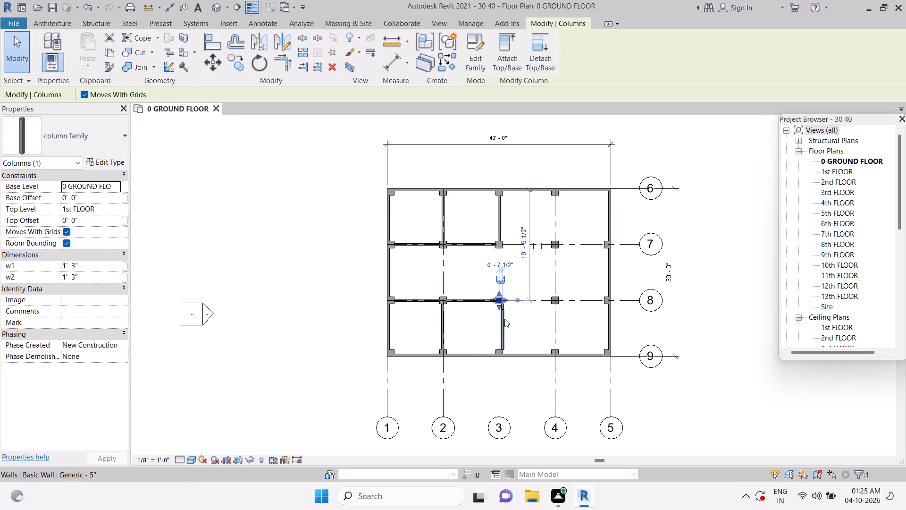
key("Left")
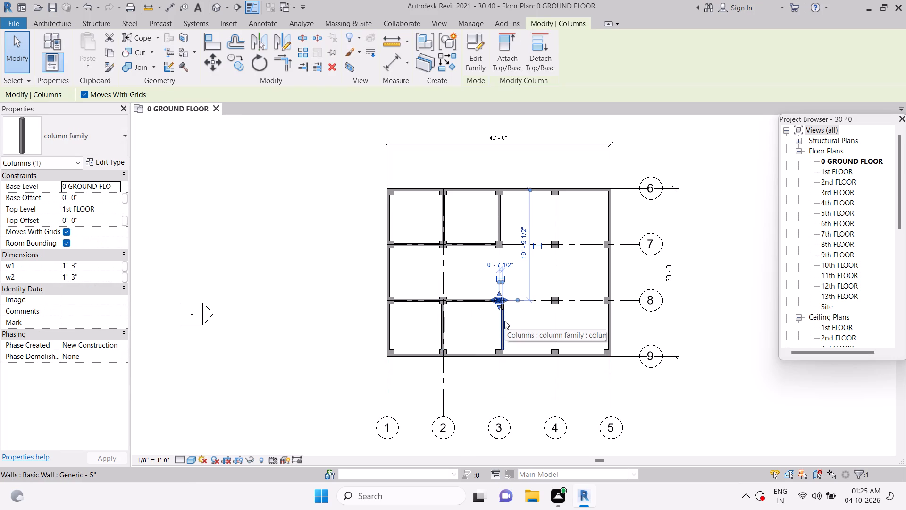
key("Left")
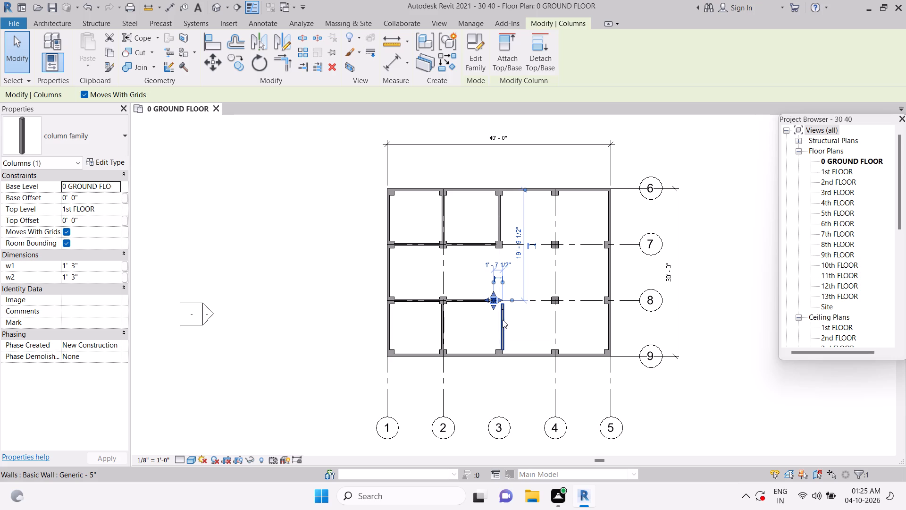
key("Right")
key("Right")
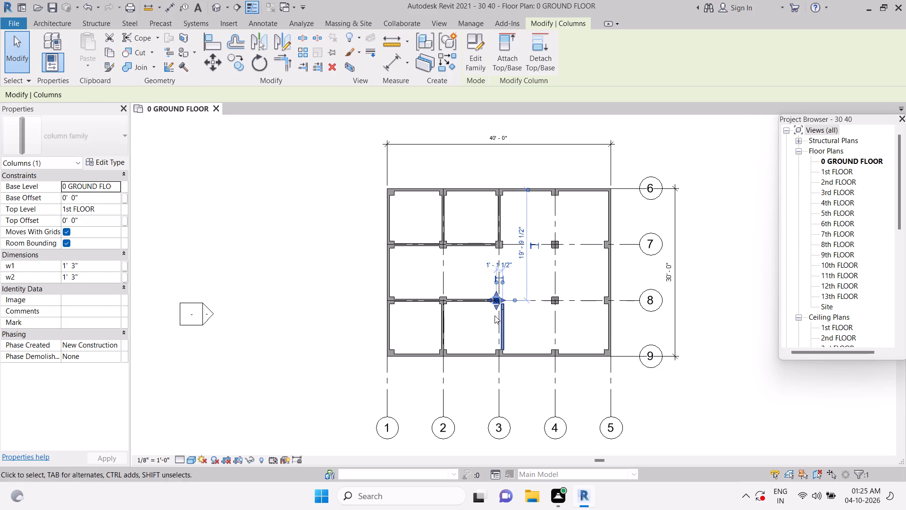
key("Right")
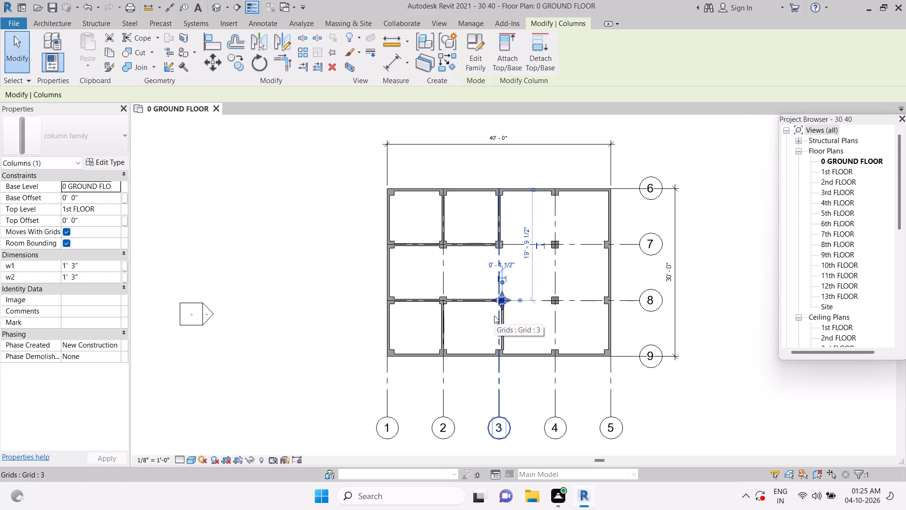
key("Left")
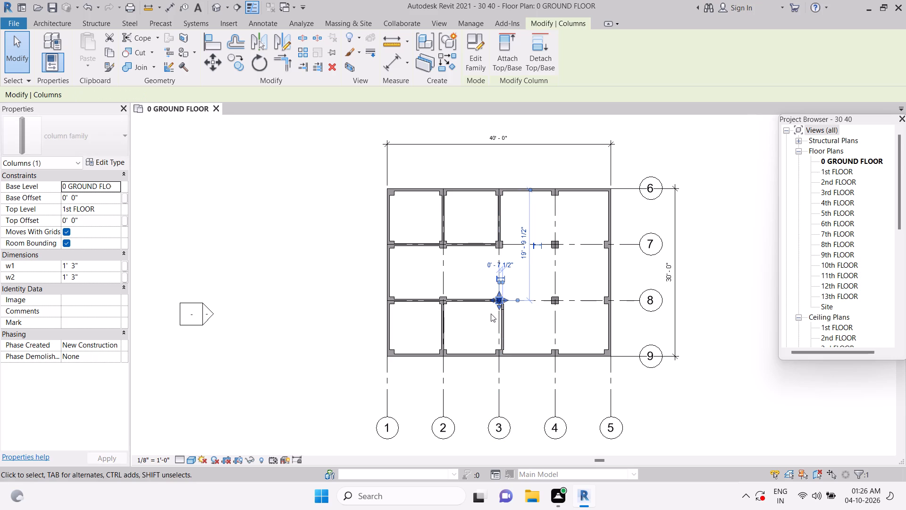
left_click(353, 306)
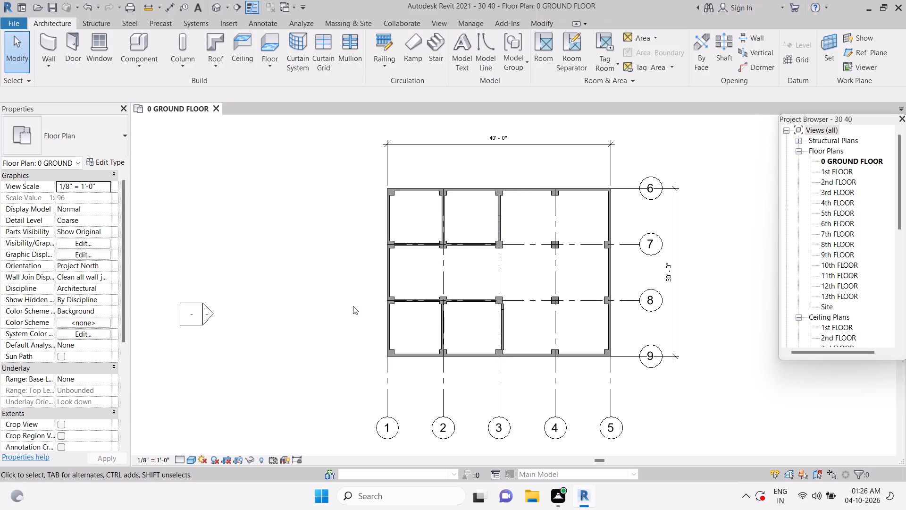
Nudge the short wall beside grid 3 onto the grid 3 line, 19'-11" from the exterior wall at grid 1.
left_click(503, 314)
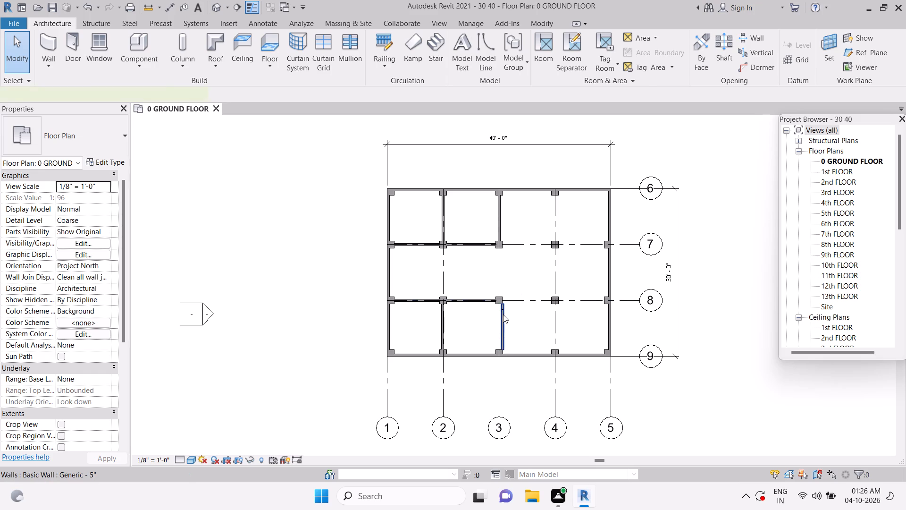
key("Left")
key("Left")
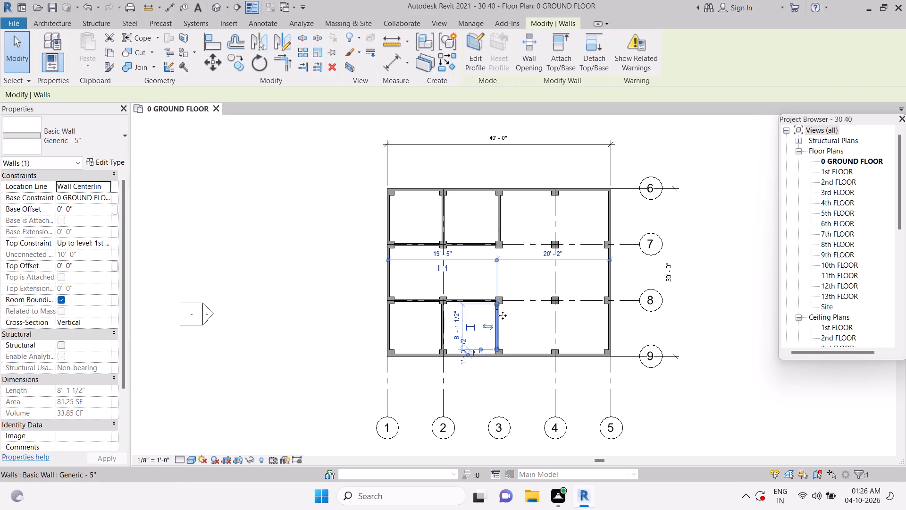
key("Right")
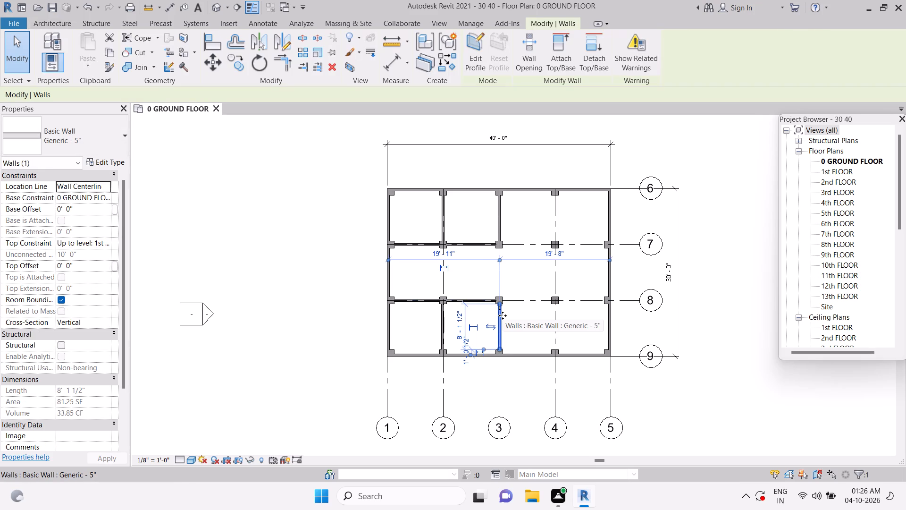
left_click(503, 315)
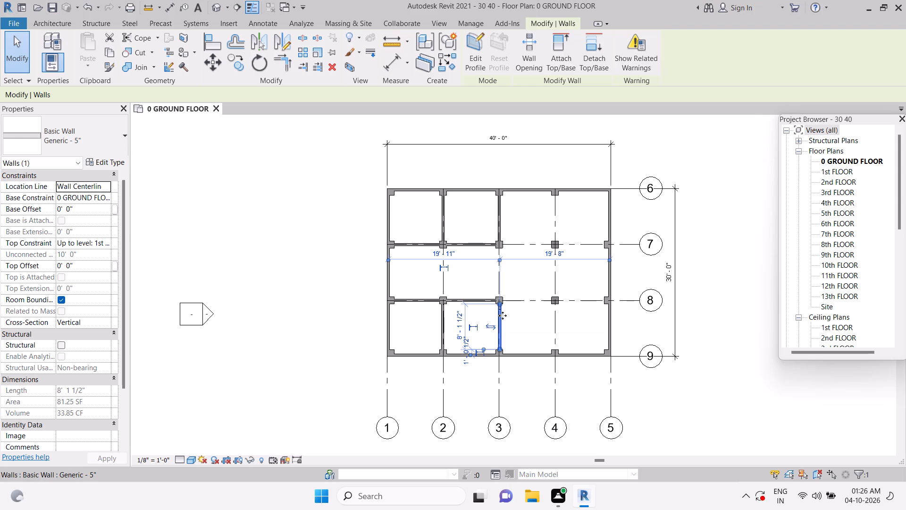
left_click(310, 327)
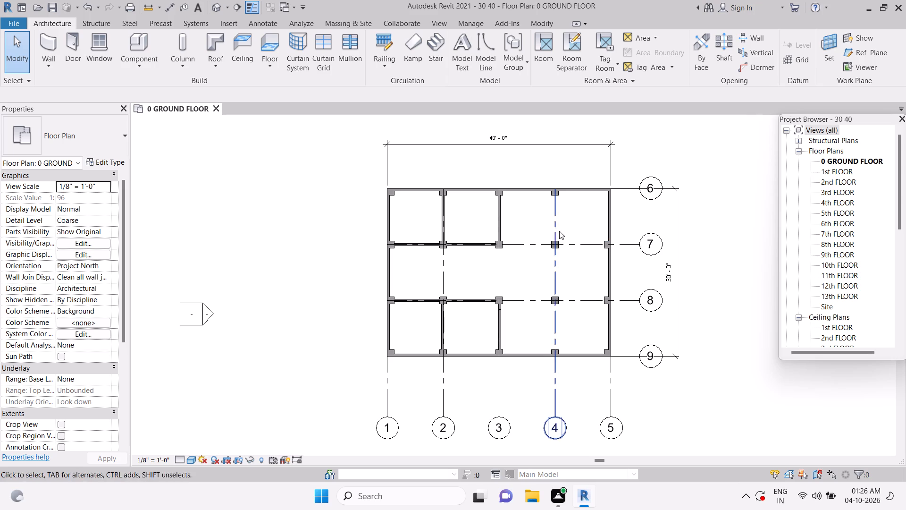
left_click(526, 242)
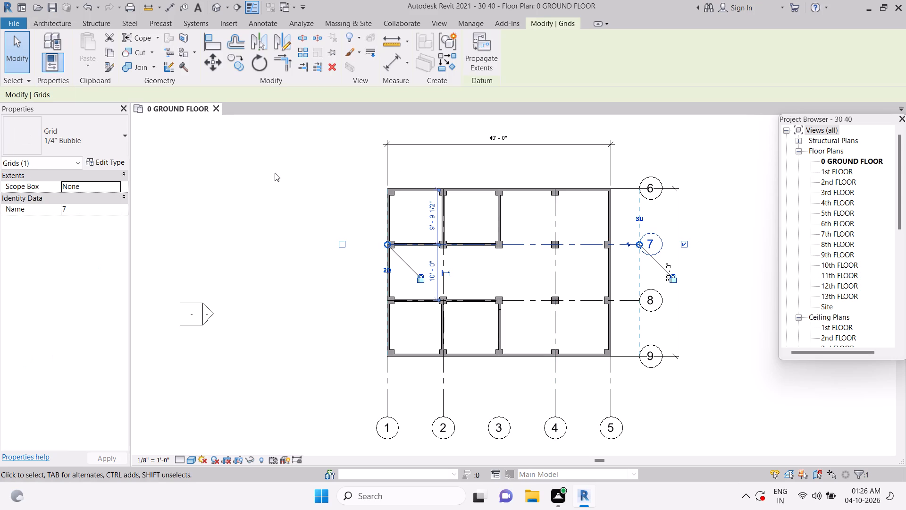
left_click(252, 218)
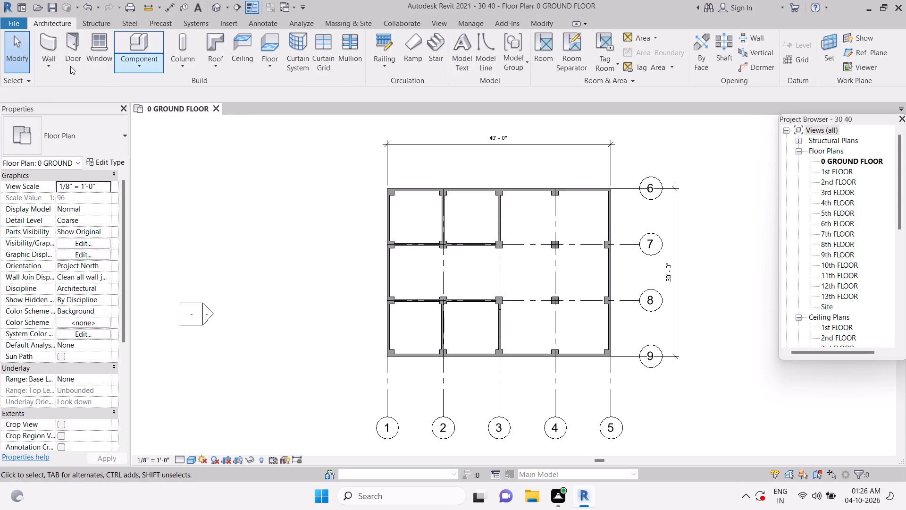
Draw a Generic - 5" wall along grid 7 from the column at grid 3 to grid 5, dismissing the interrupting Autodesk notice.
left_click(56, 35)
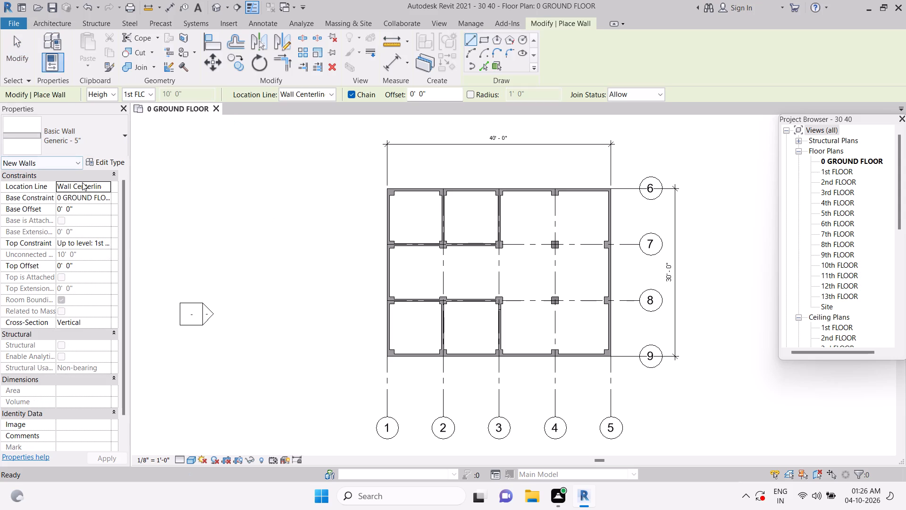
left_click(85, 133)
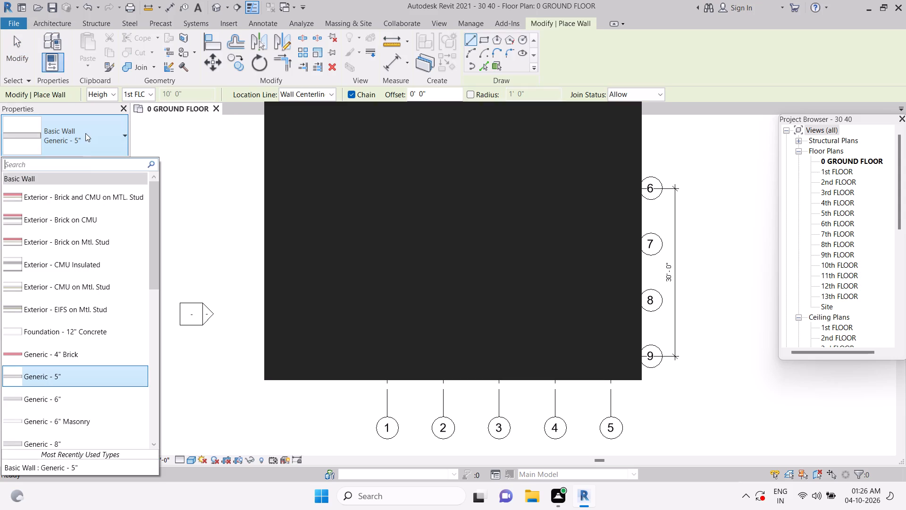
left_click(99, 369)
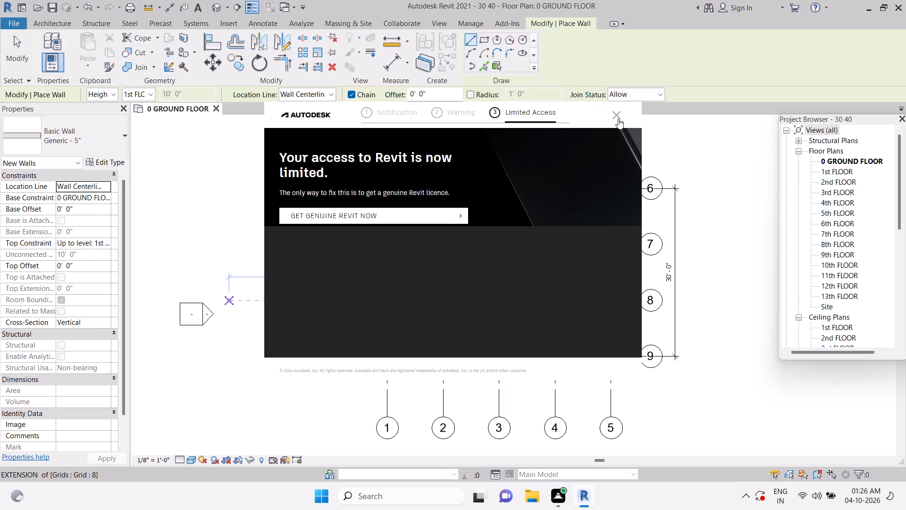
left_click(618, 119)
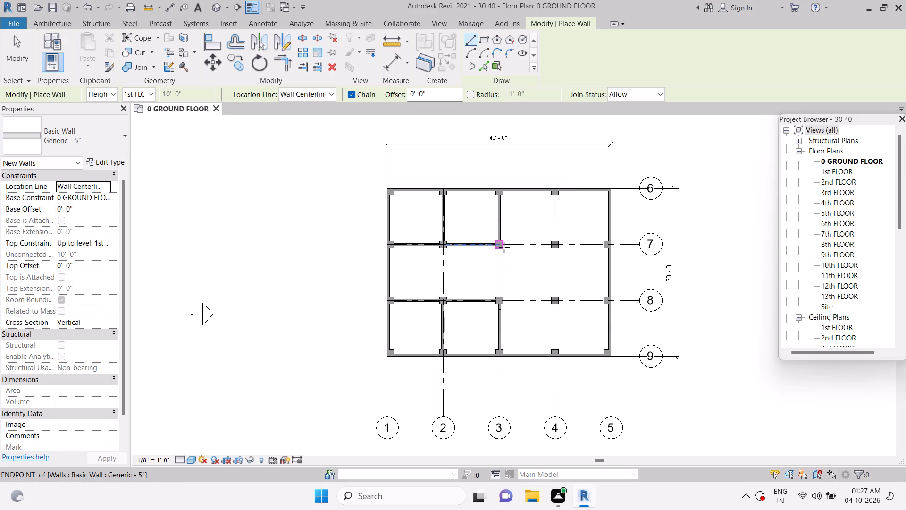
left_click_drag(504, 247, 565, 250)
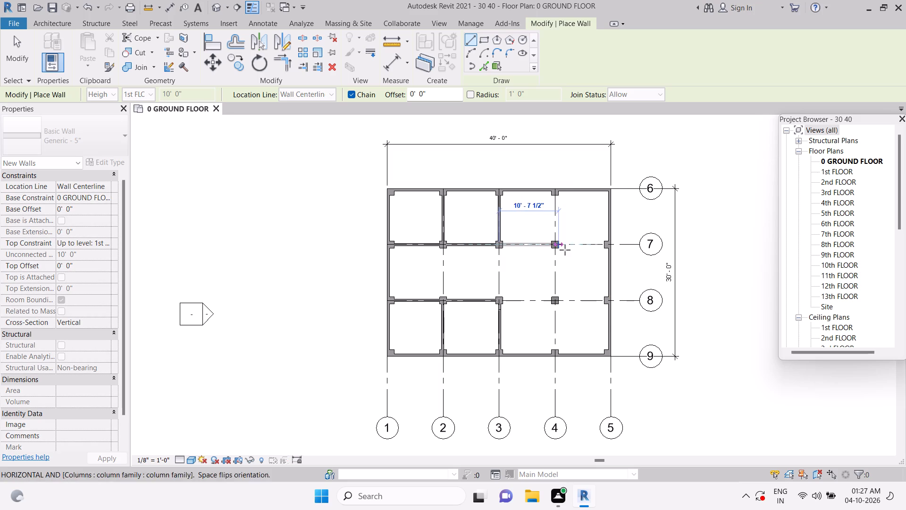
left_click_drag(565, 250, 604, 248)
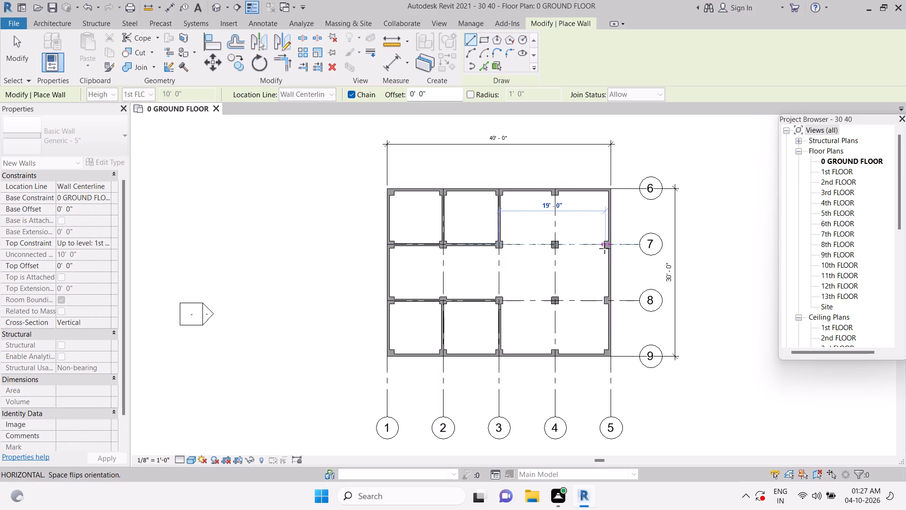
left_click(604, 248)
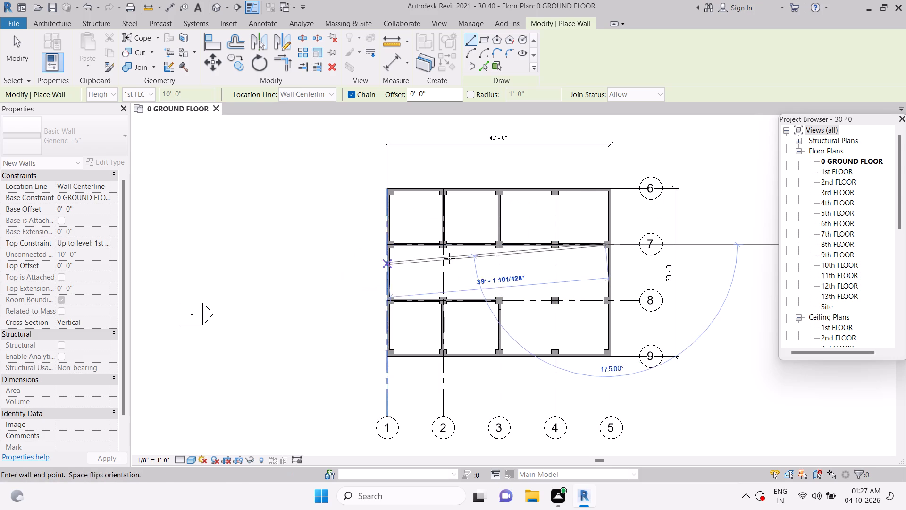
left_click(615, 244)
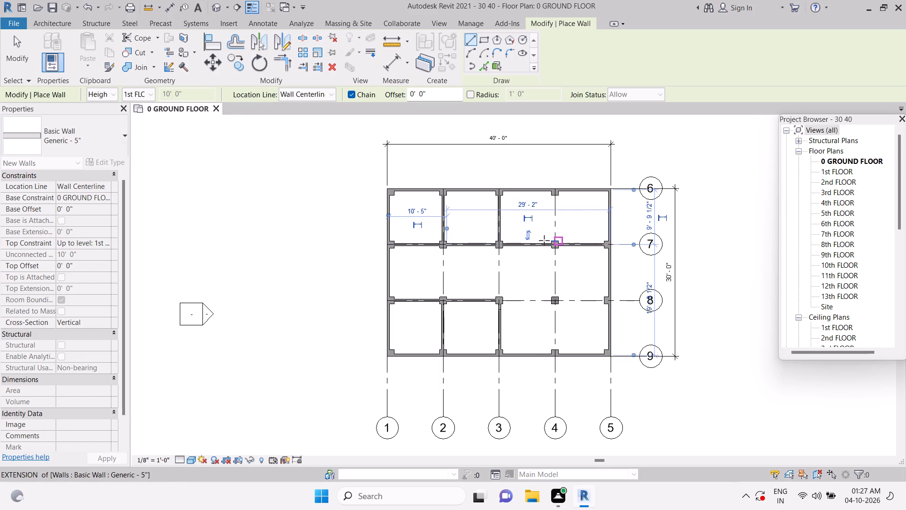
left_click(322, 237)
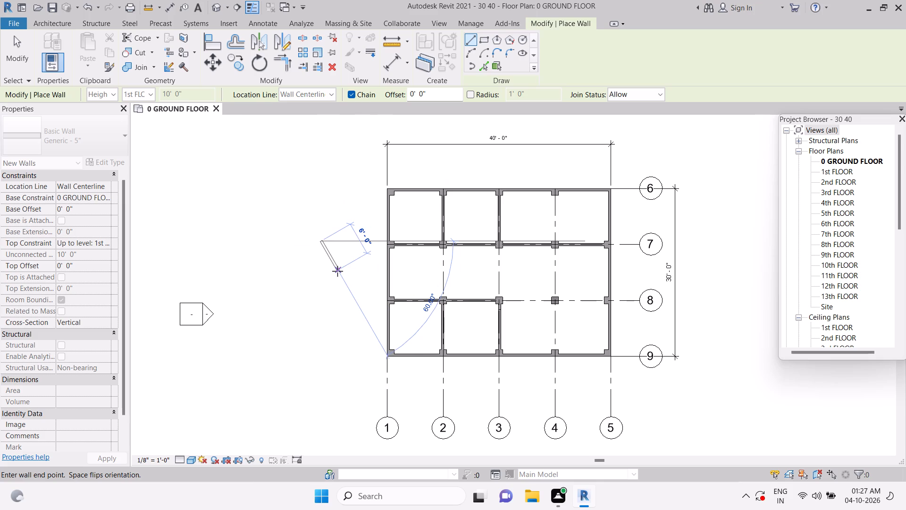
key("Delete")
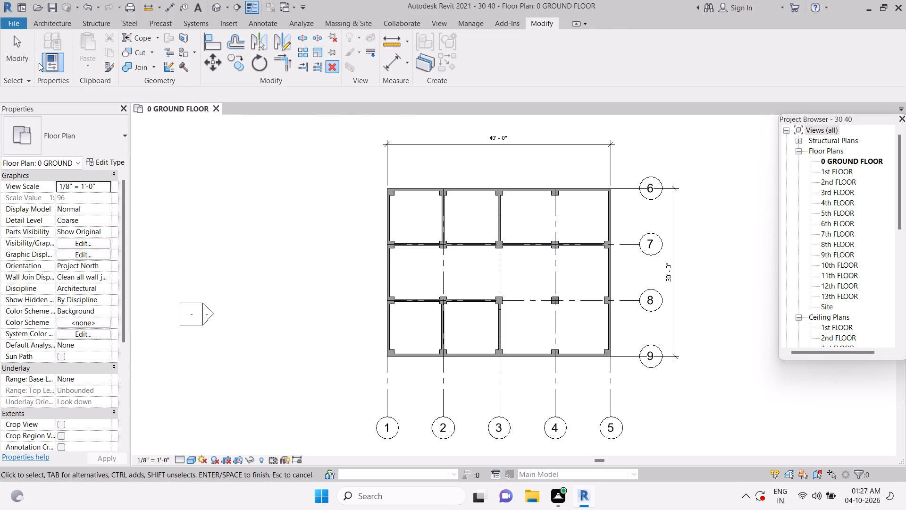
Draw a Generic - 5" wall along grid 8 from the column at grid 3 to the column at grid 5.
left_click(53, 17)
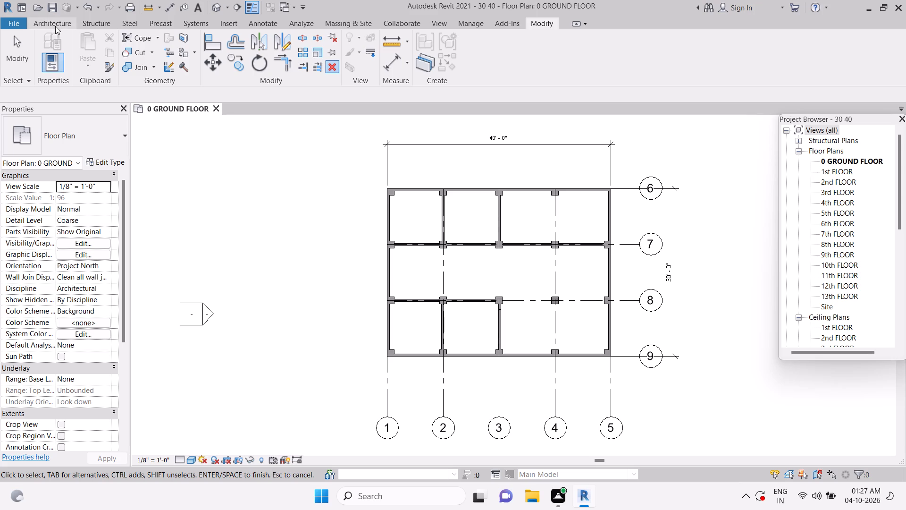
left_click(56, 26)
left_click(51, 45)
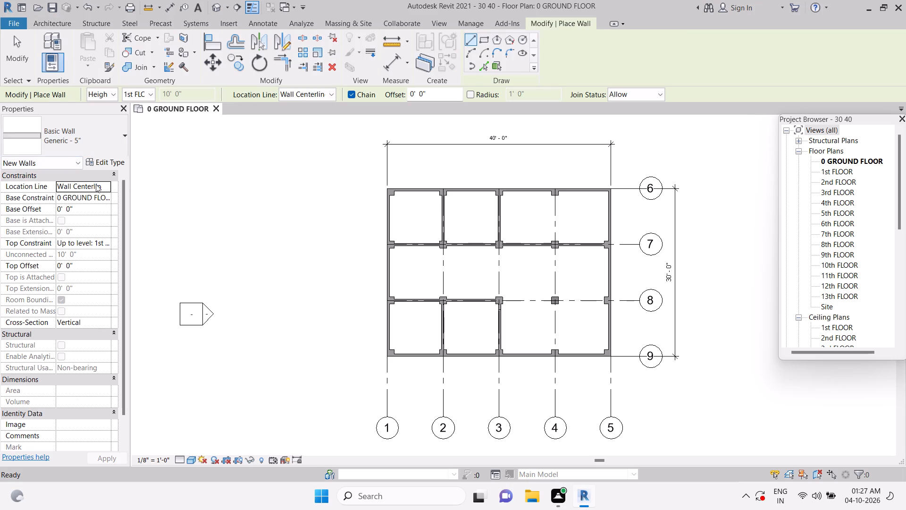
left_click(73, 130)
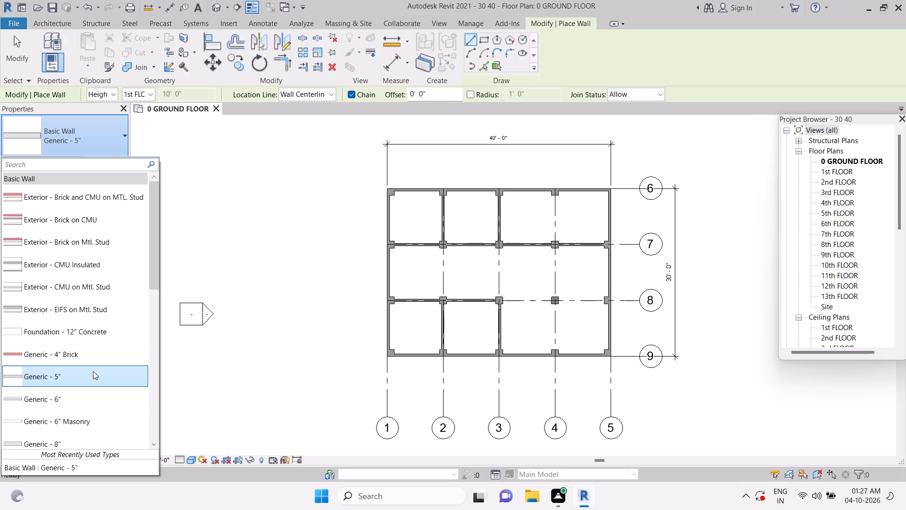
left_click(93, 371)
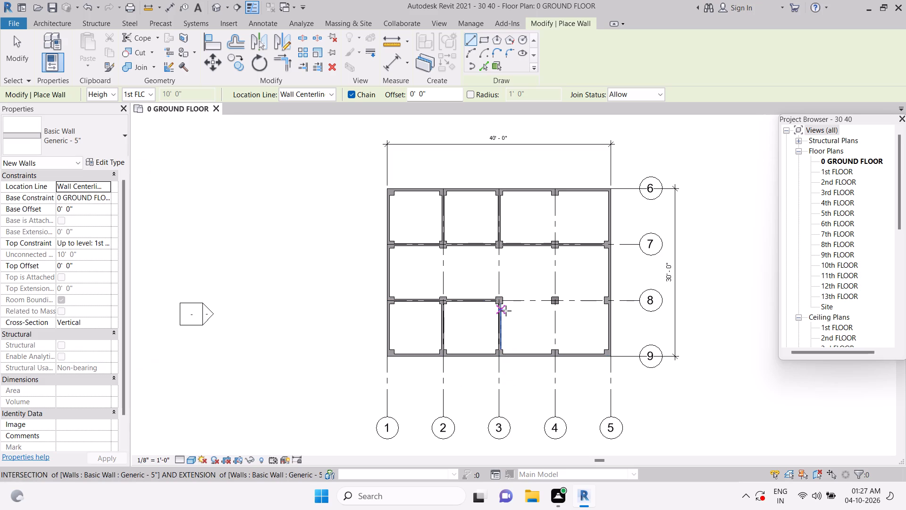
left_click_drag(506, 299, 605, 298)
left_click(605, 298)
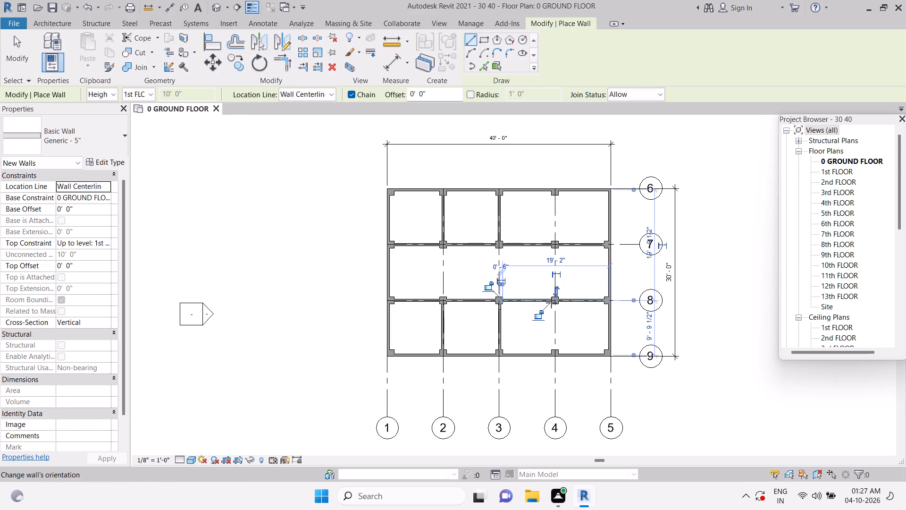
Draw a Generic - 5" wall about 8'-9" long beside grid 4, from the column at grid 9 up to the grid 8 wall.
left_click_drag(553, 299, 553, 316)
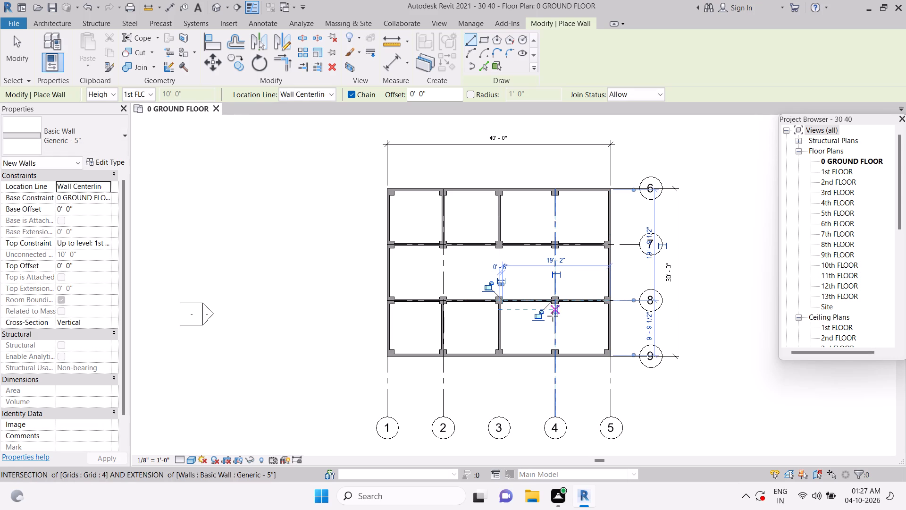
left_click_drag(553, 316, 552, 347)
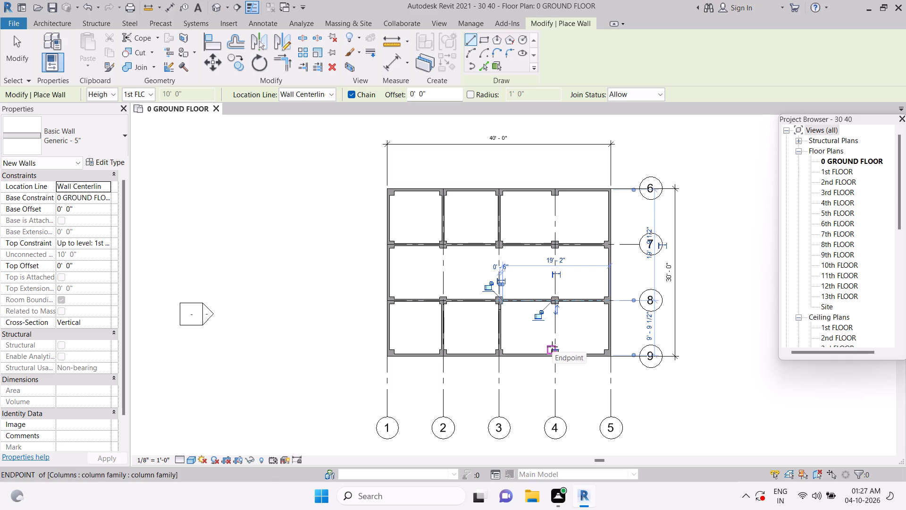
left_click(552, 347)
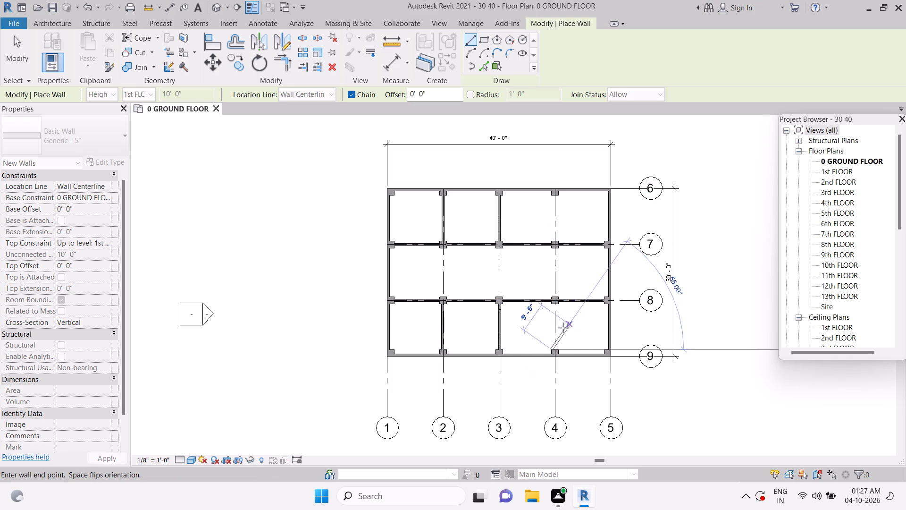
left_click(554, 303)
left_click(554, 303)
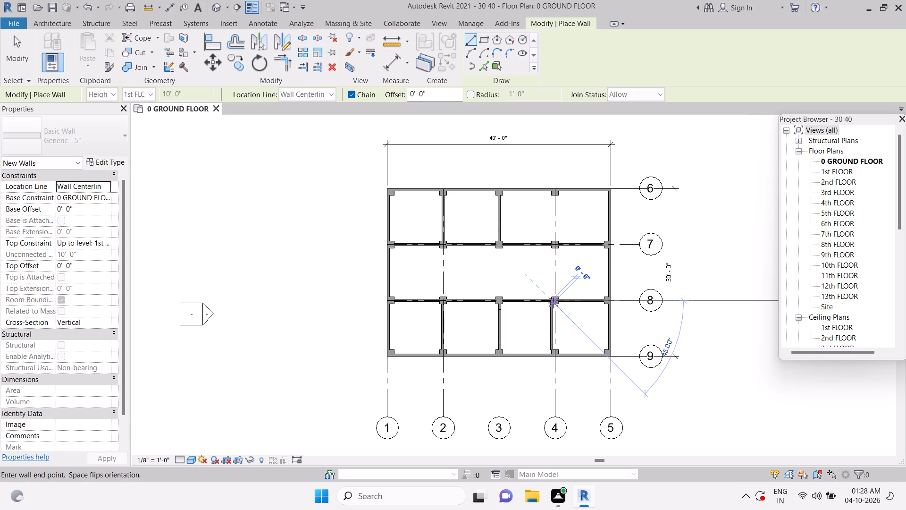
left_click(188, 262)
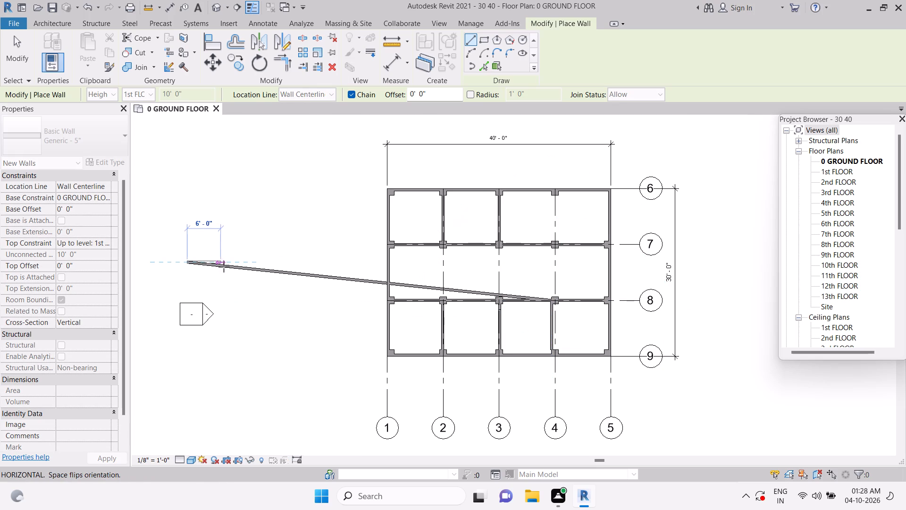
Delete the stray slanted wall running from the grid 4 and 8 column out past the grid 1 exterior wall.
key("Delete")
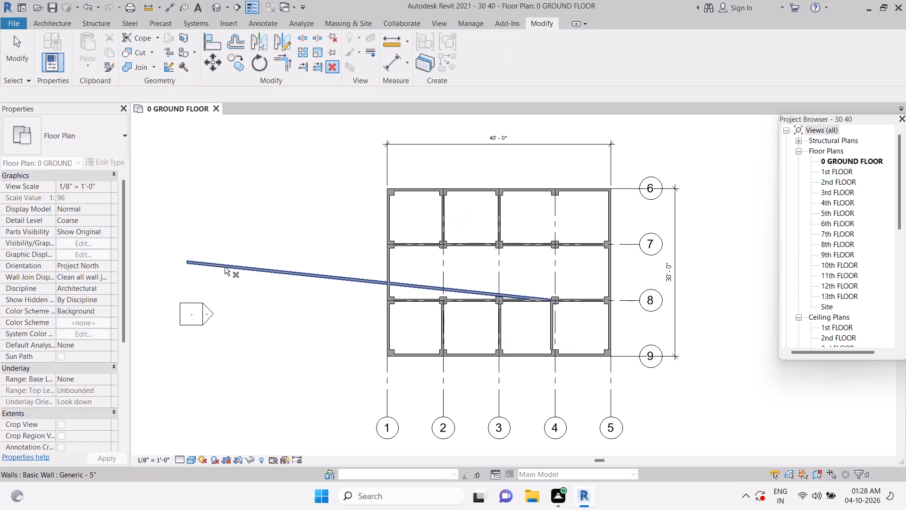
left_click(225, 267)
key("Delete")
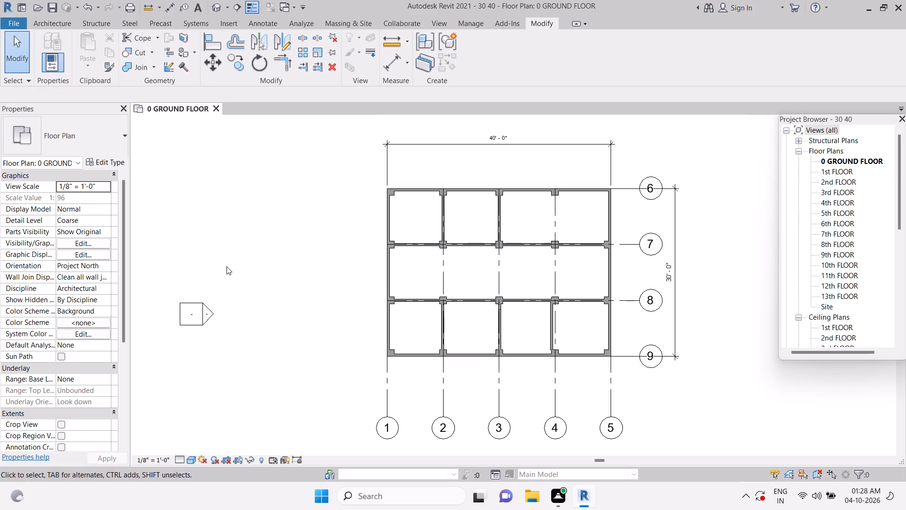
Nudge the short wall beside grid 4 onto the grid 4 line, 9'-11" from the exterior wall at grid 5, dismissing the Autodesk notice.
left_click(552, 332)
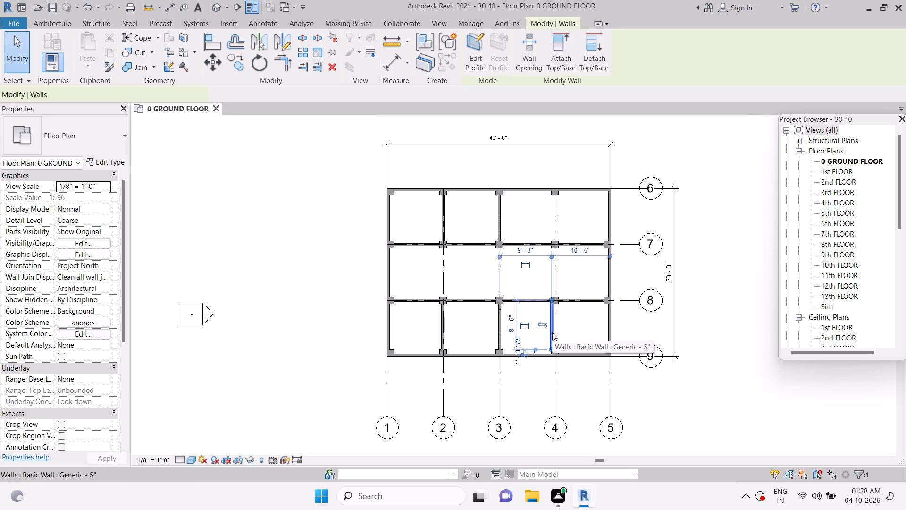
key("Right")
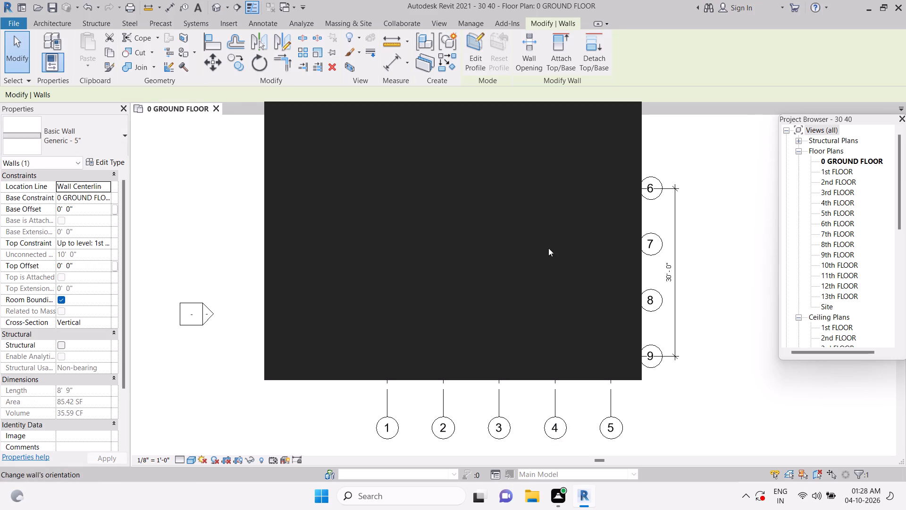
left_click(629, 108)
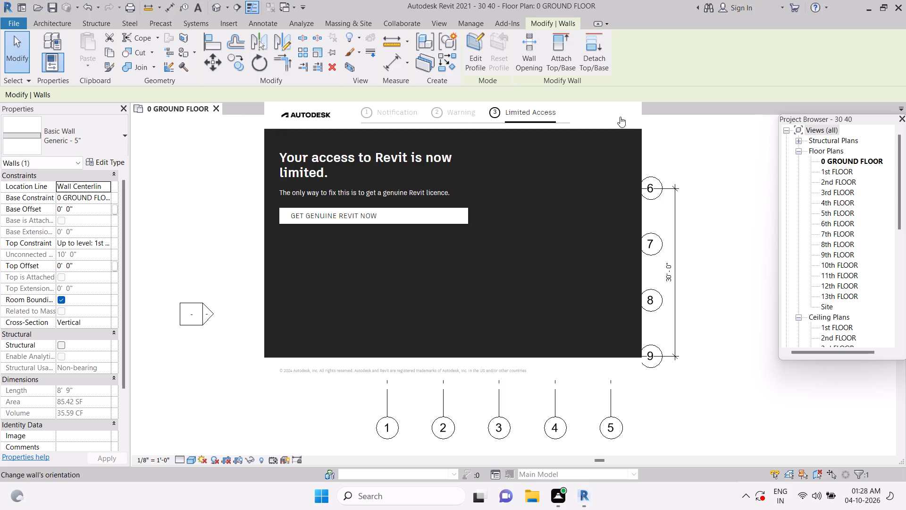
left_click(618, 119)
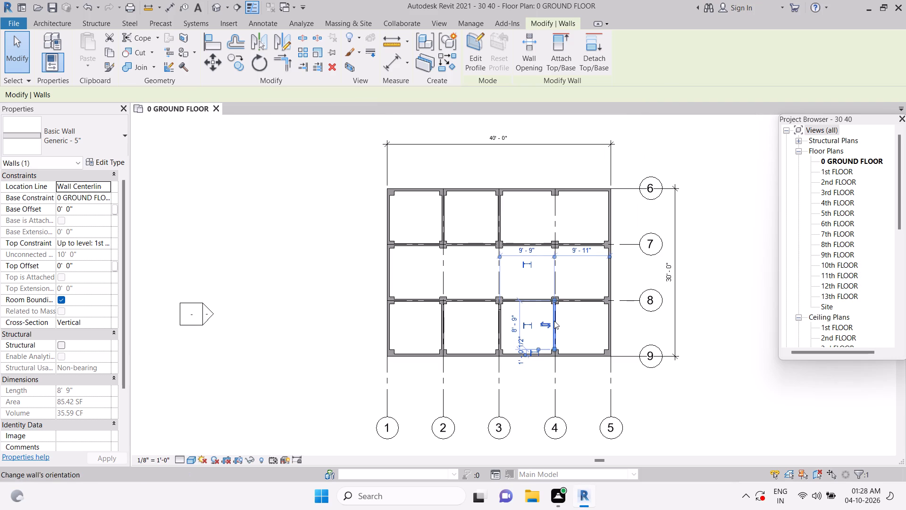
left_click(295, 300)
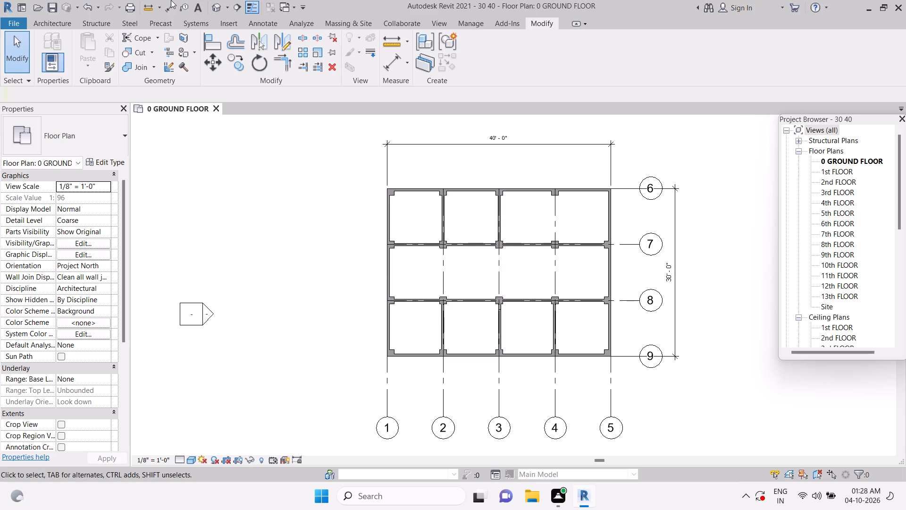
Draw a Generic - 5" wall along grid 3 from the column at grid 7 to the column at grid 8.
left_click(73, 21)
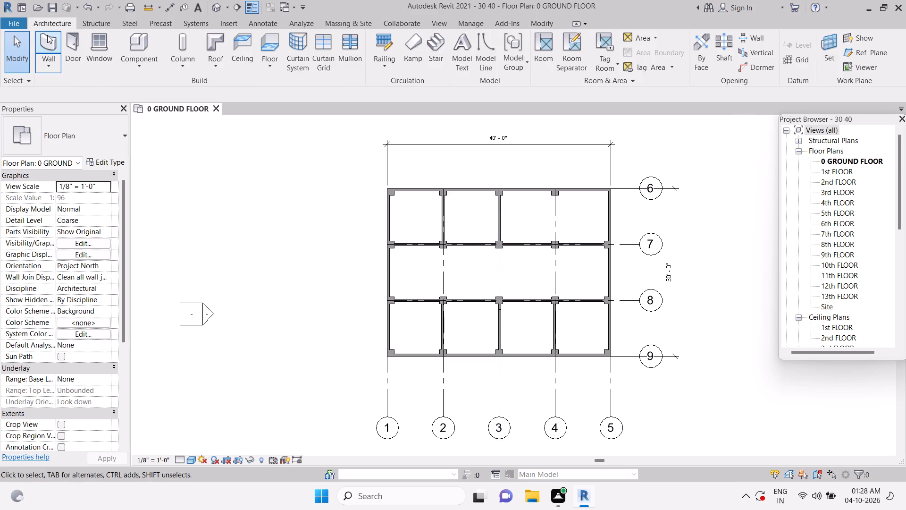
left_click_drag(47, 35, 51, 33)
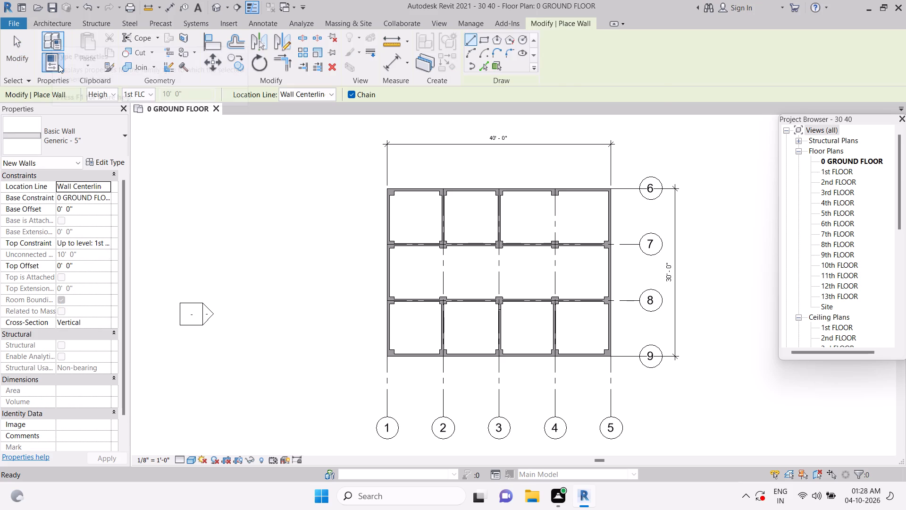
left_click(84, 142)
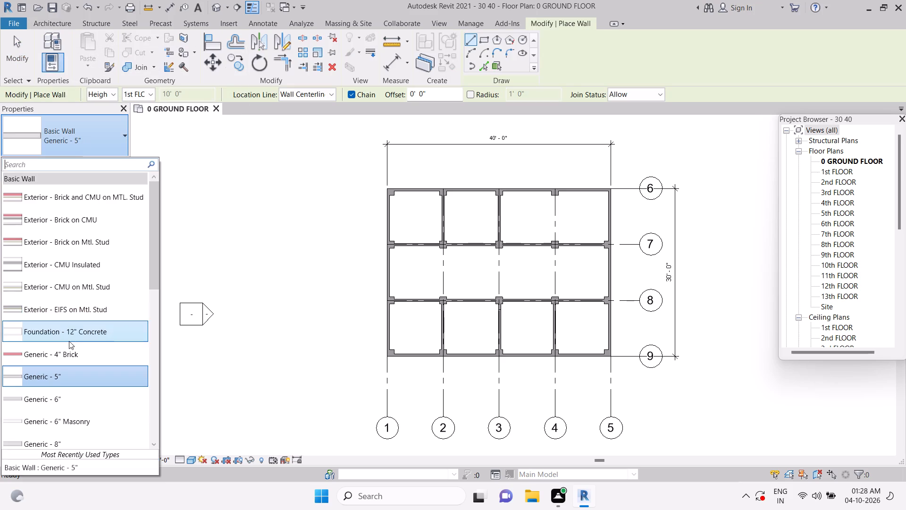
left_click(75, 379)
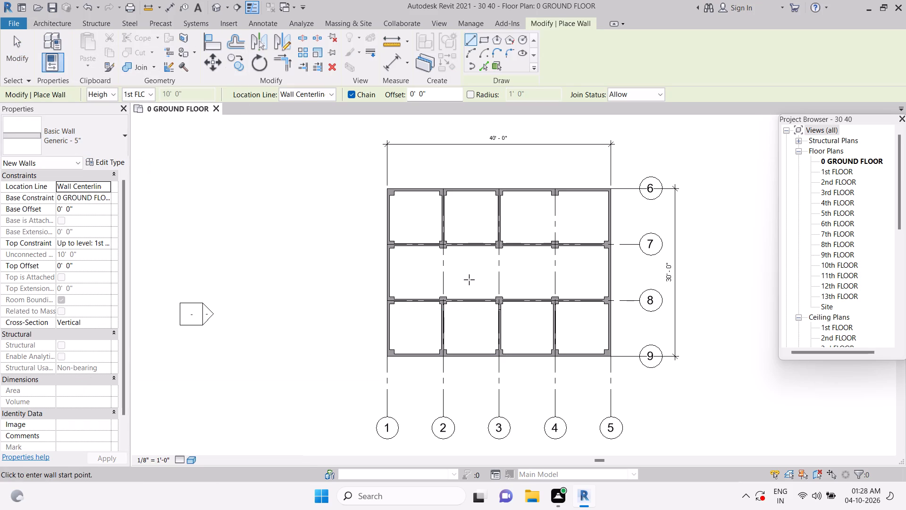
left_click_drag(503, 248, 502, 299)
left_click(502, 299)
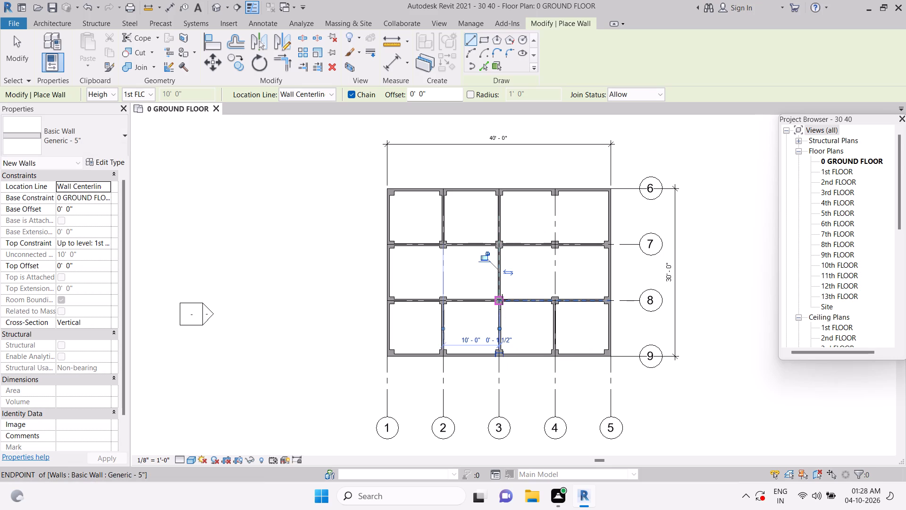
left_click(502, 299)
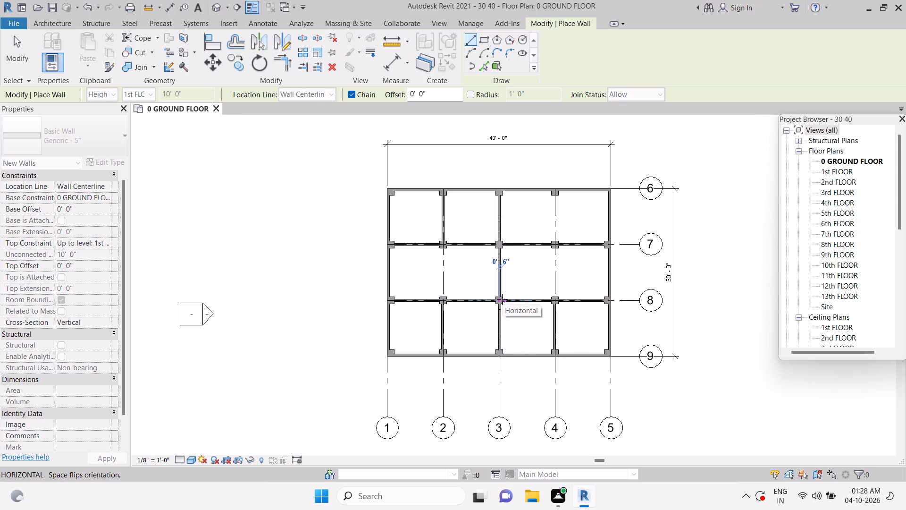
left_click(502, 299)
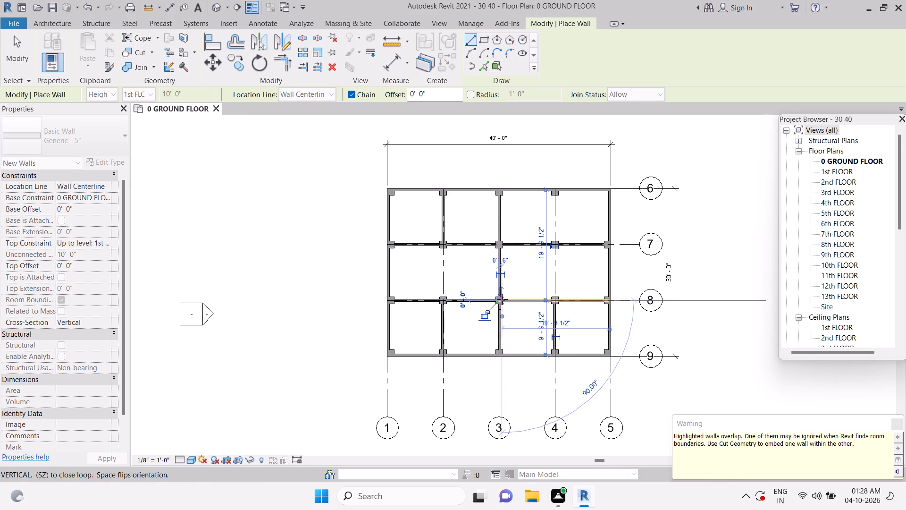
left_click(894, 427)
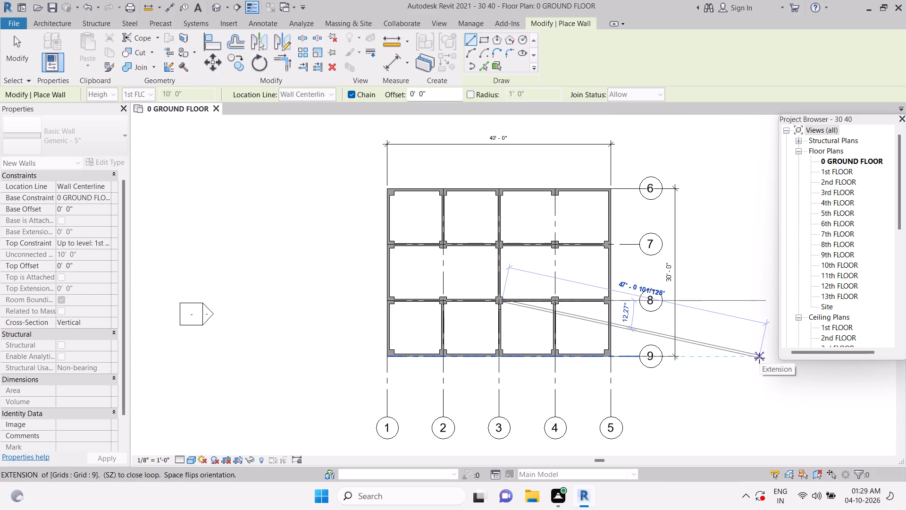
key("Delete")
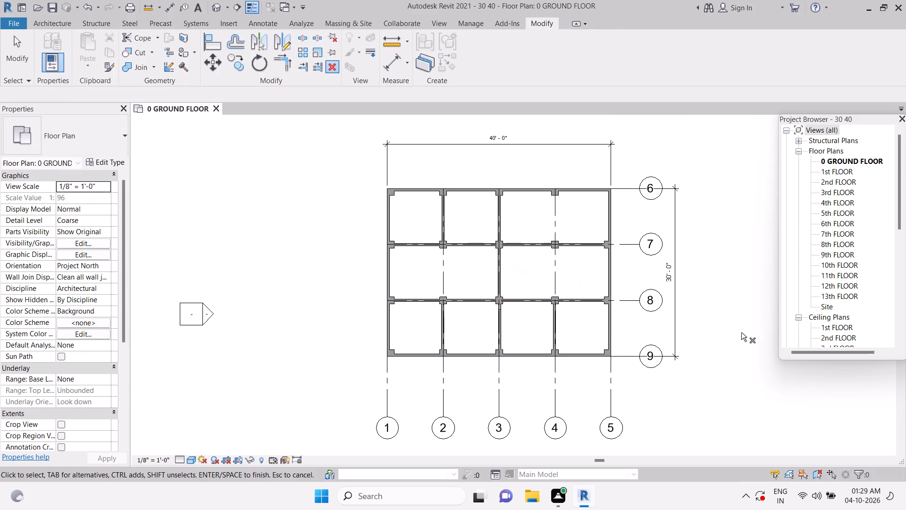
left_click(334, 263)
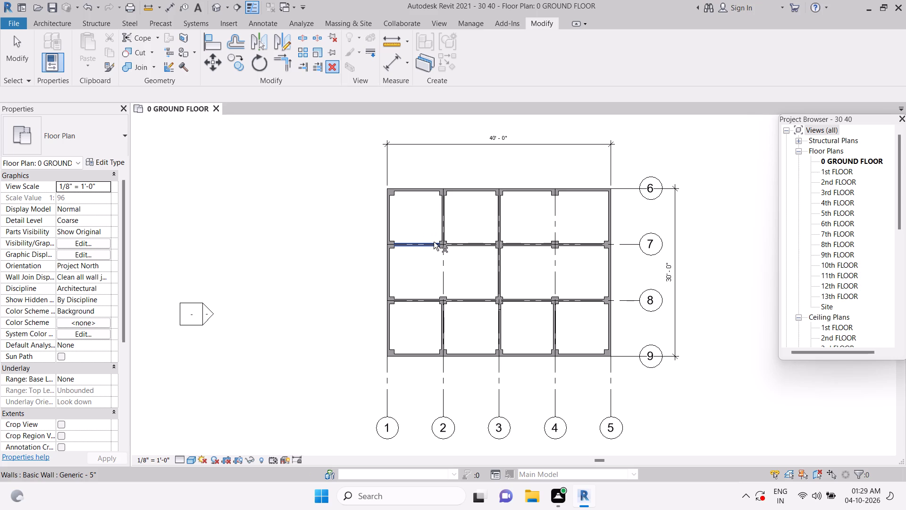
left_click(296, 168)
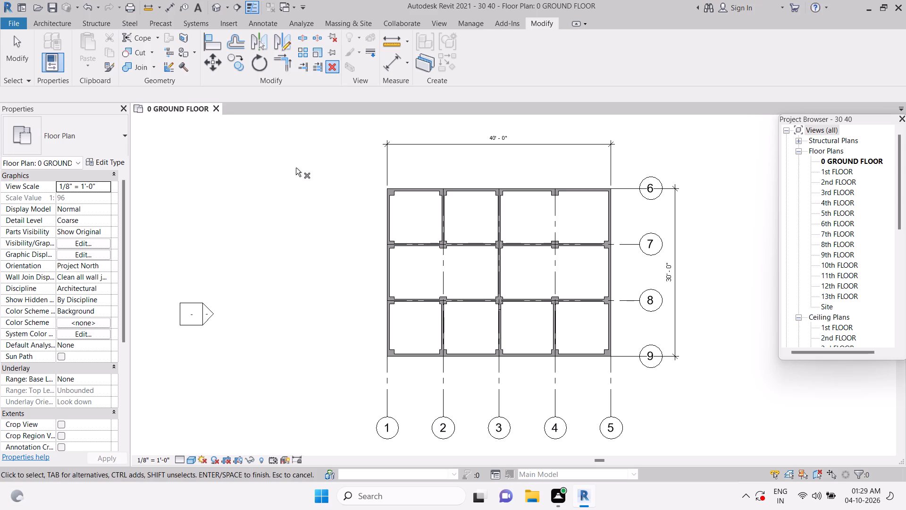
Place a Single-Flush 36" x 84" door in the grid 7 wall just before grid 2, opening into the middle bay, dismissing the Autodesk notice.
left_click(57, 17)
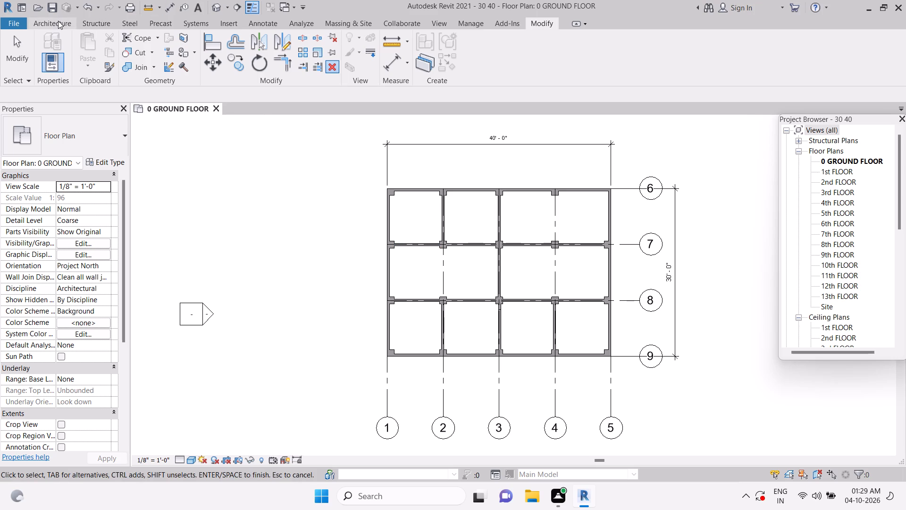
left_click(60, 22)
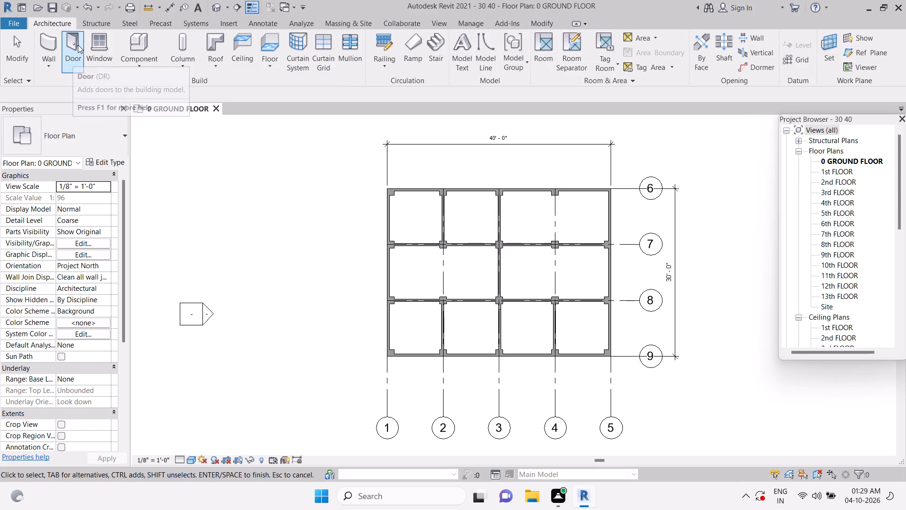
left_click(79, 42)
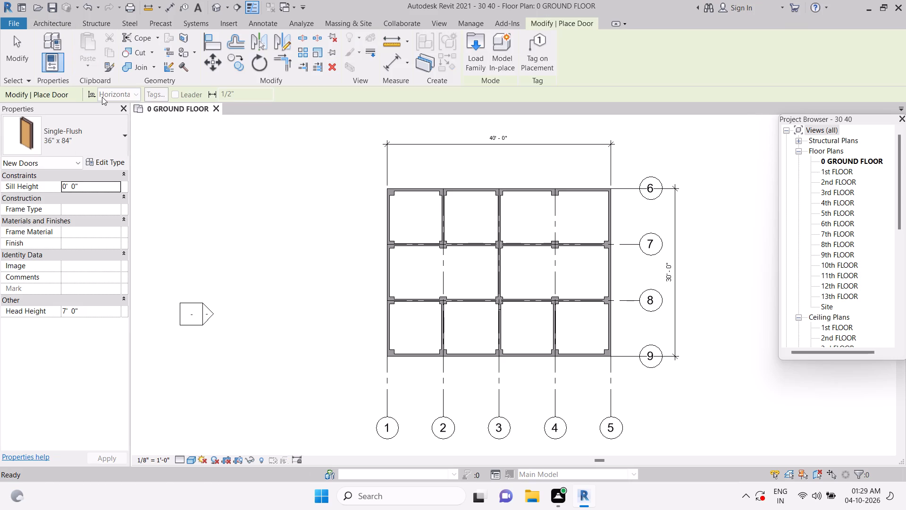
left_click(437, 245)
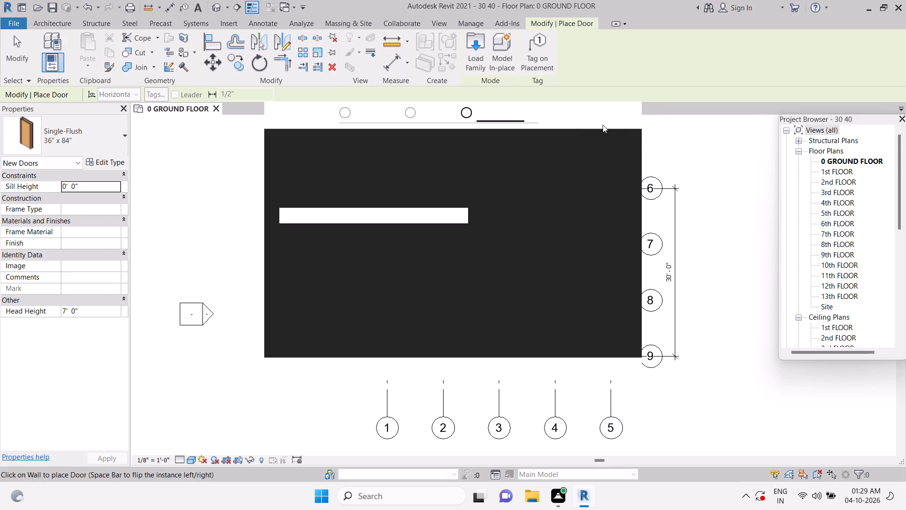
left_click(622, 114)
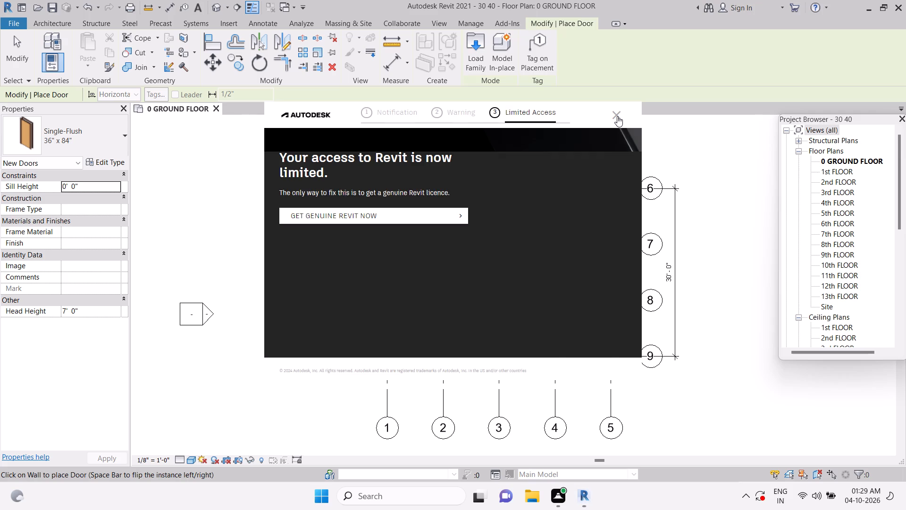
left_click(617, 116)
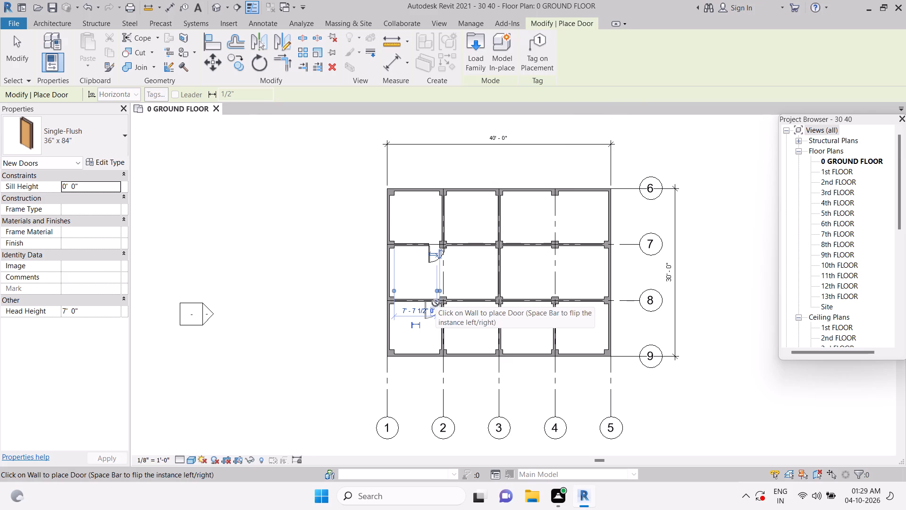
Place a Single-Flush 36" x 84" door in the grid 8 wall, about 7'-0" from the grid 1 column, opening into the middle bay.
left_click(436, 303)
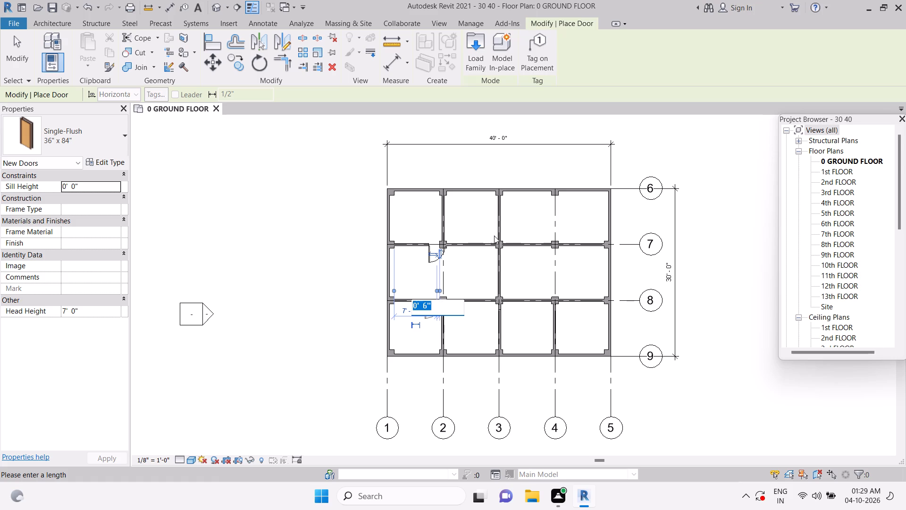
left_click(330, 296)
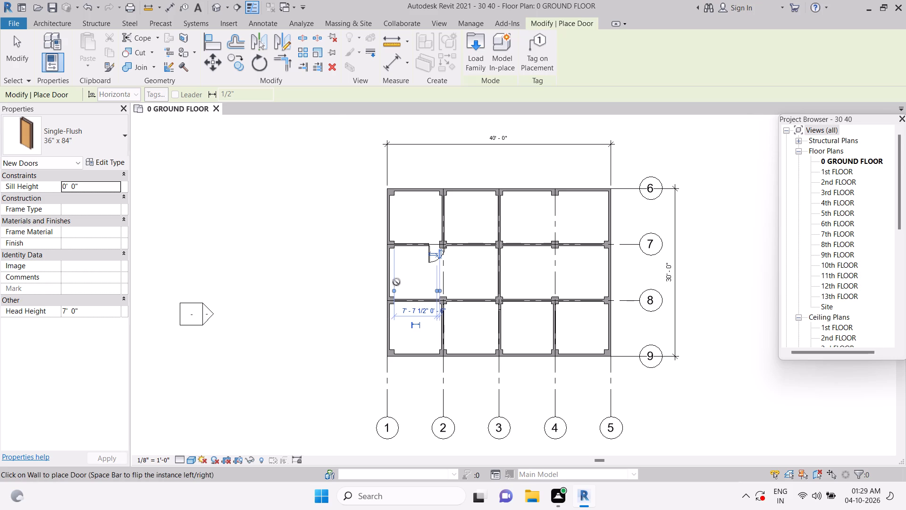
left_click(433, 299)
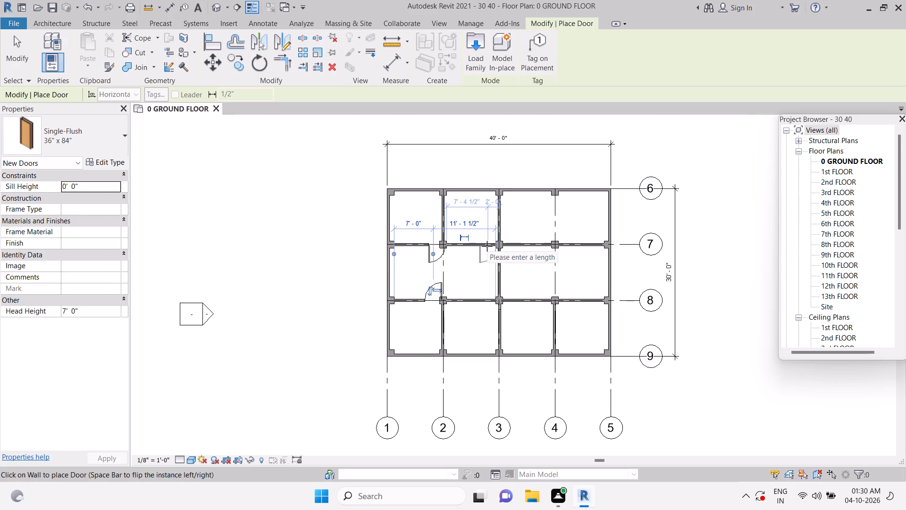
Place Single-Flush 36" x 84" doors in the grid 3 wall, 5'-0" from grids 7 and 8, and in the grid 8 wall just before grid 3.
left_click(503, 270)
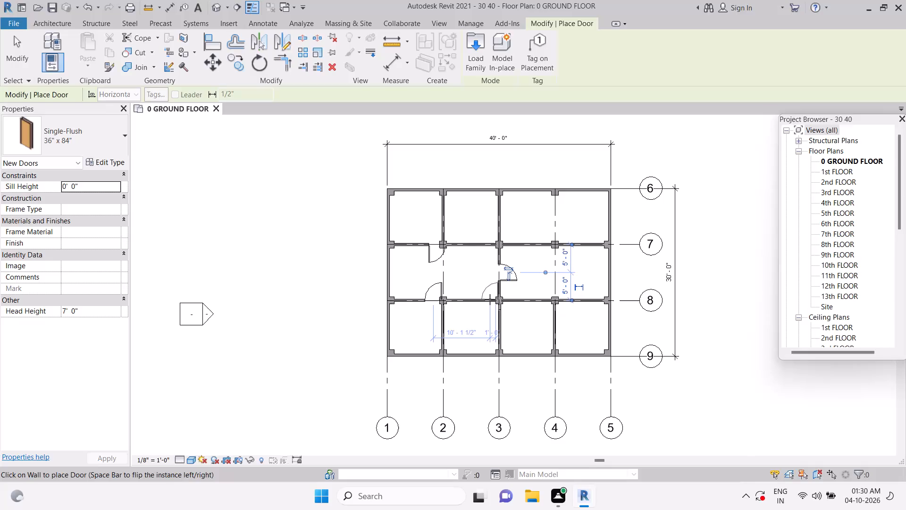
left_click(490, 299)
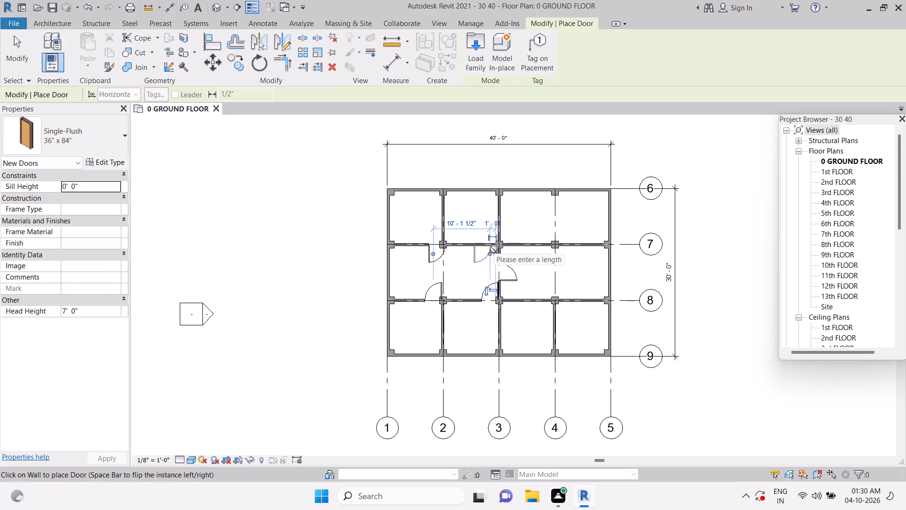
Place a Single-Flush 36" x 84" door in the grid 7 wall, about 7'-10 1/2" from the grid 2 column, dismissing the Autodesk notice.
left_click(494, 249)
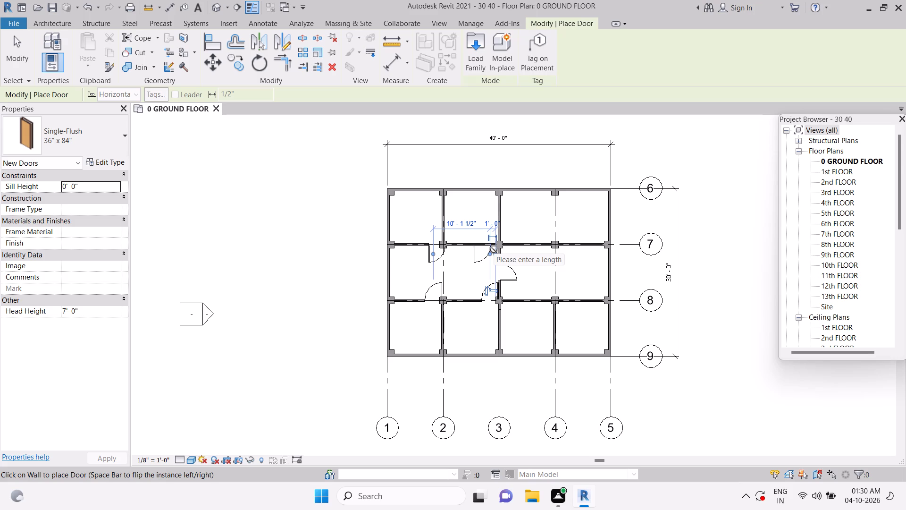
left_click(494, 249)
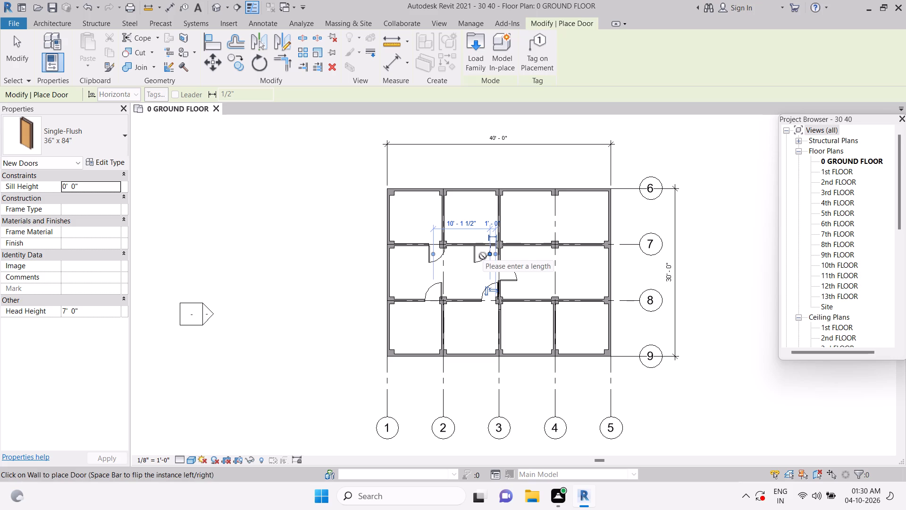
left_click(483, 256)
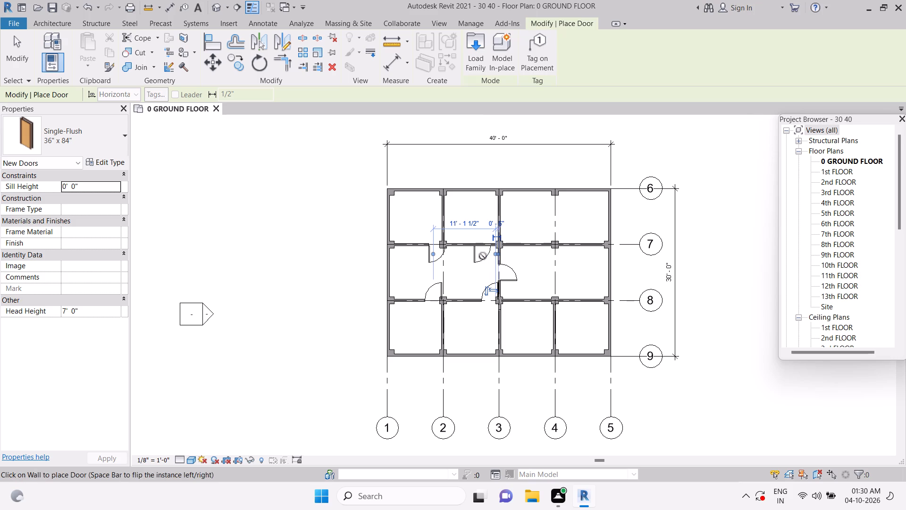
left_click(483, 256)
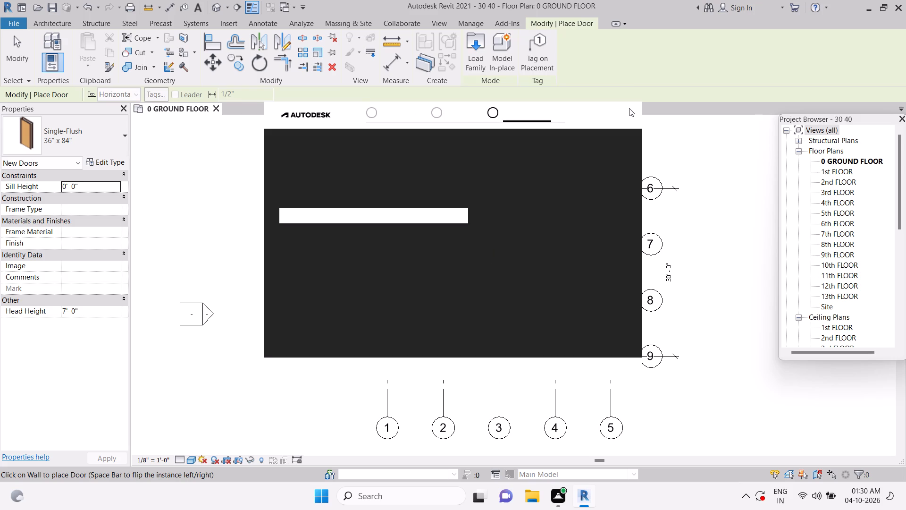
left_click(628, 119)
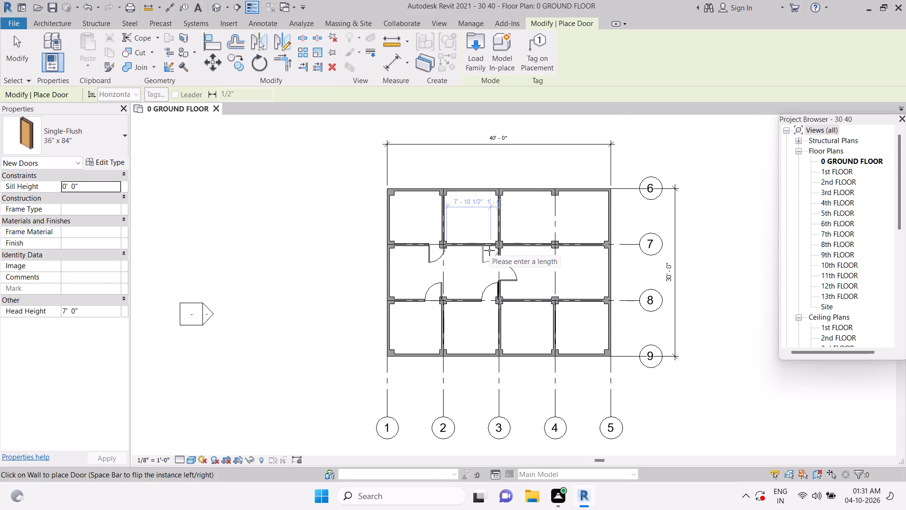
left_click(489, 250)
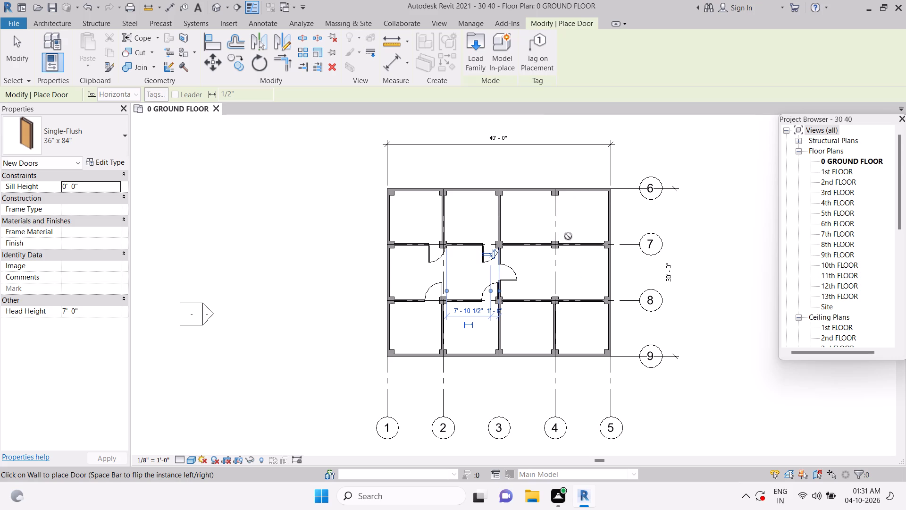
Place Single-Flush 36" x 84" doors opening into the middle bay, about 8'-6" from grid 3 in the grid 7 wall and 7'-10 1/2" in the grid 8 wall.
left_click(545, 246)
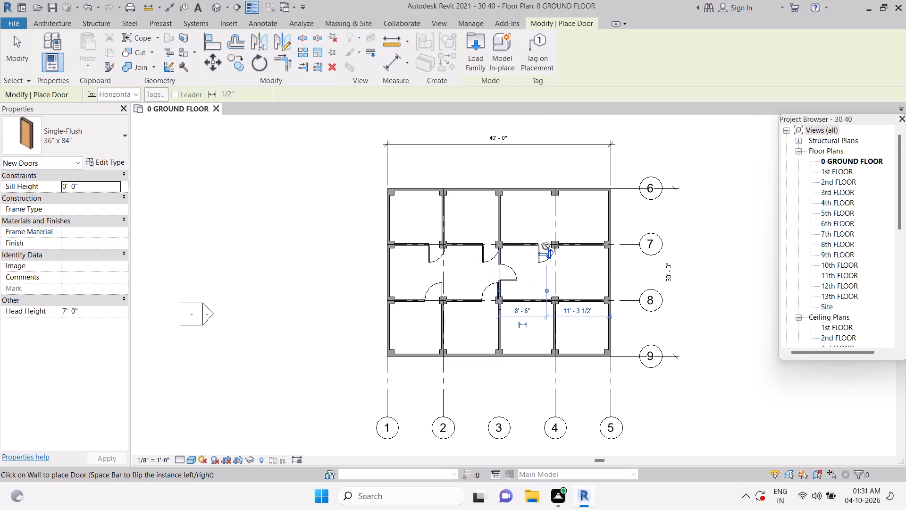
left_click(550, 301)
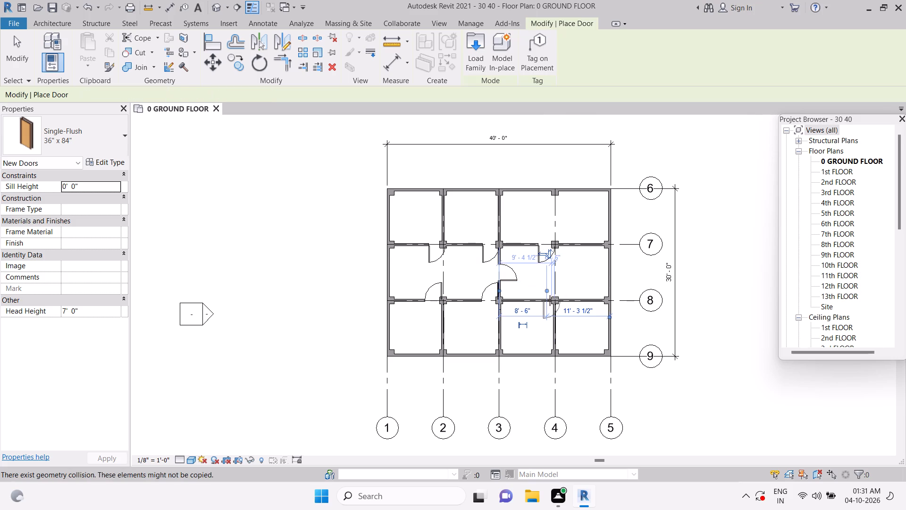
left_click(543, 299)
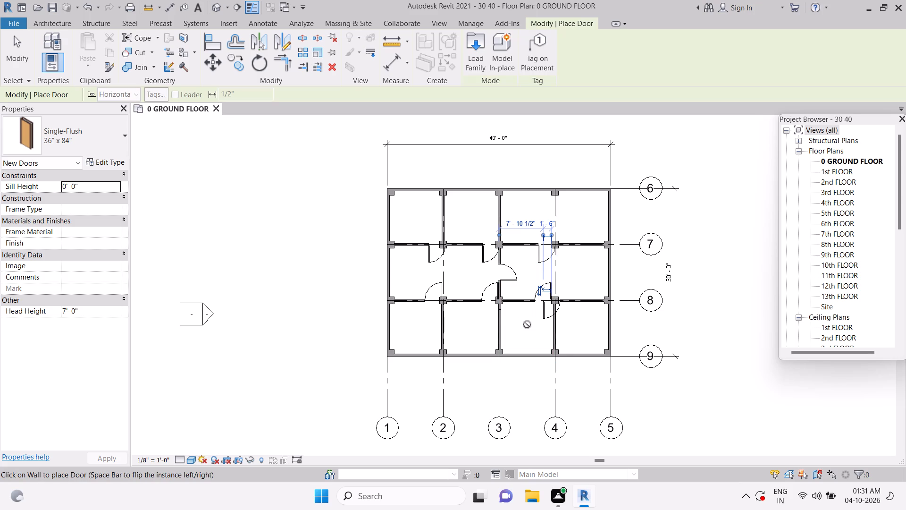
Delete the misplaced doors around the grid 4 and grid 8 column, keeping the grid 8 door that opens into the middle bay.
left_click(549, 309)
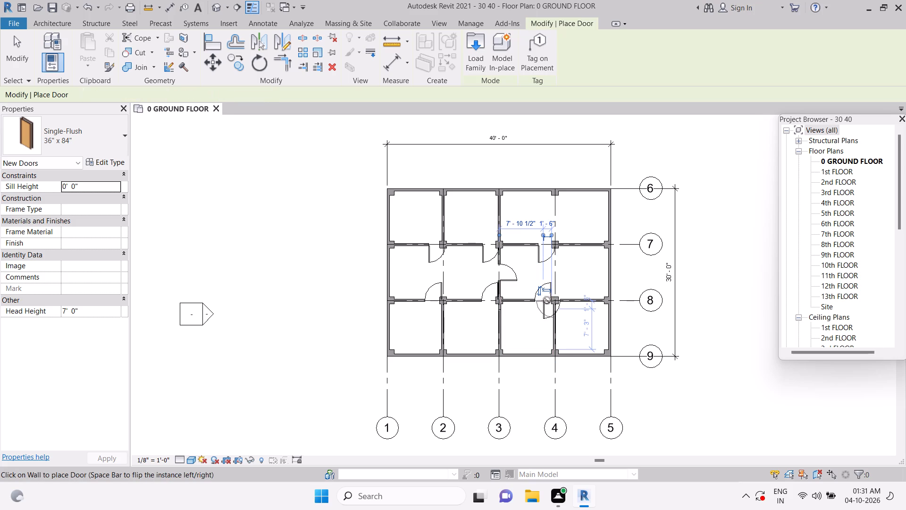
key("Delete")
key("Delete")
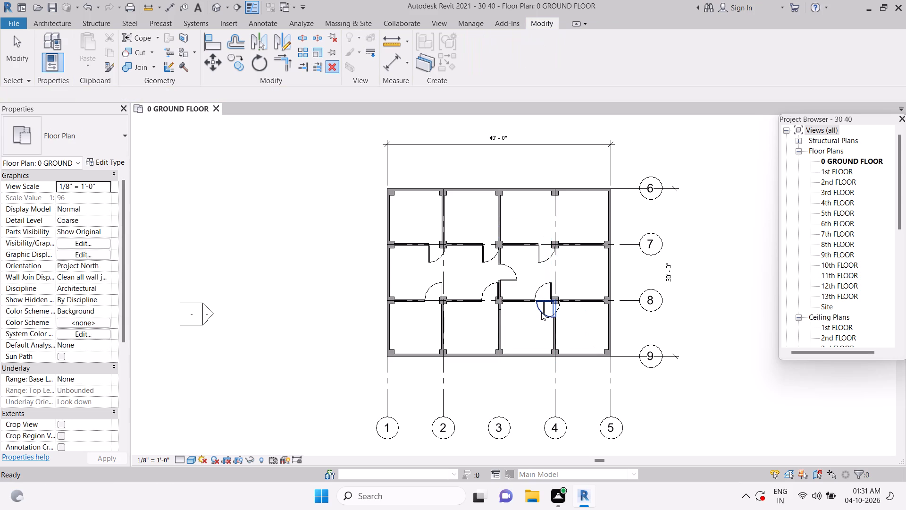
key("Delete")
left_click(541, 312)
key("Delete")
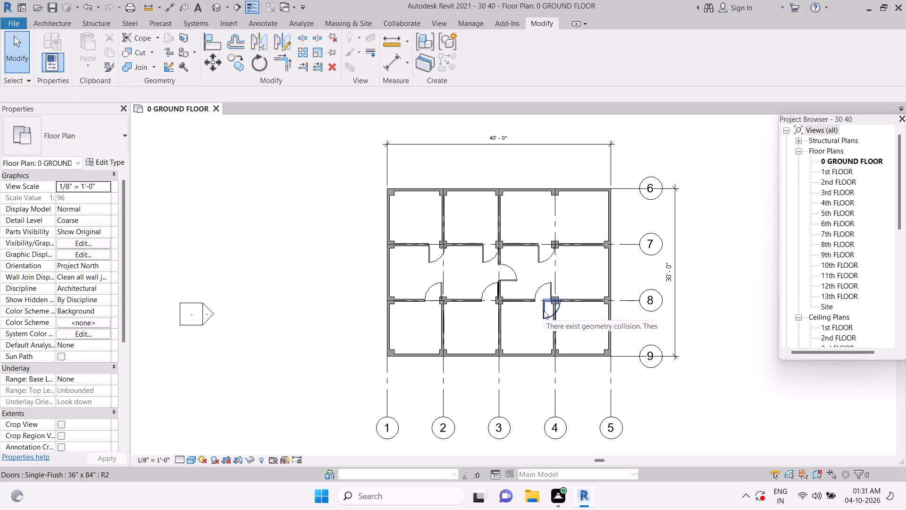
left_click(544, 311)
key("Delete")
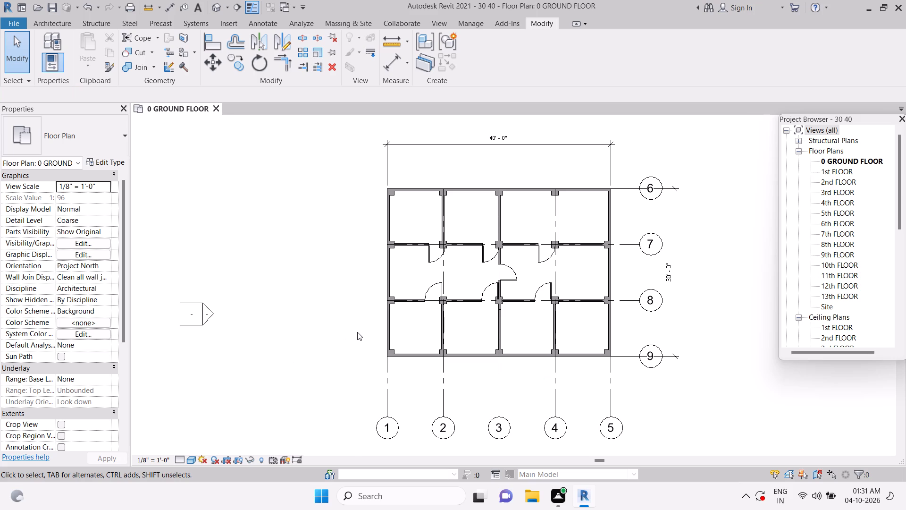
Delete the door in the grid 3 wall between grids 7 and 8, along with that stretch of wall.
left_click(506, 271)
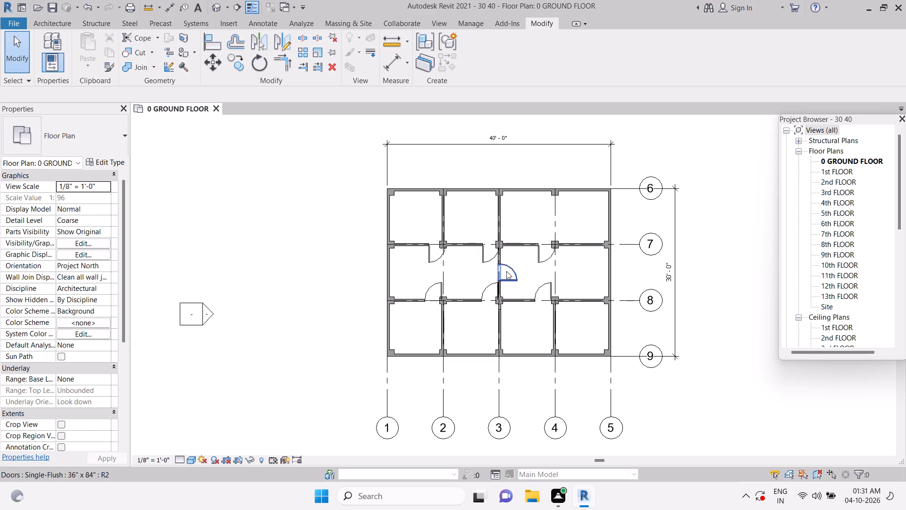
key("Delete")
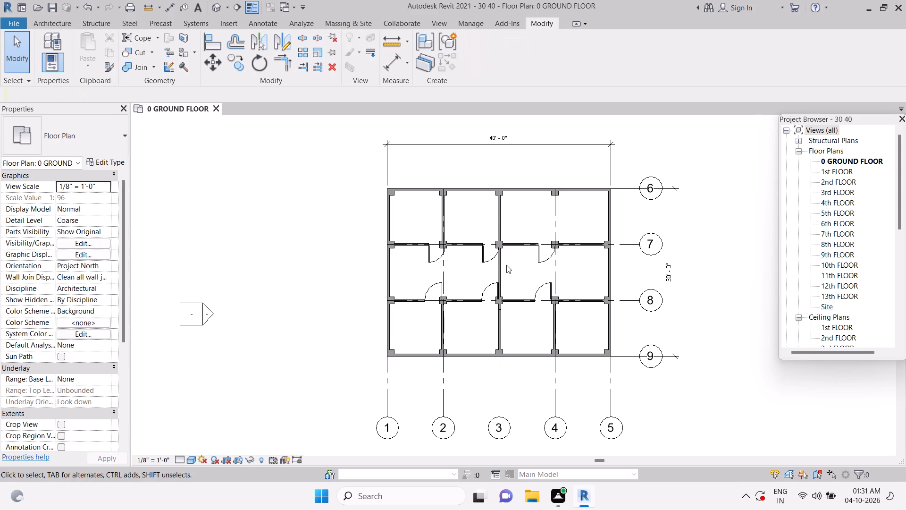
left_click(502, 270)
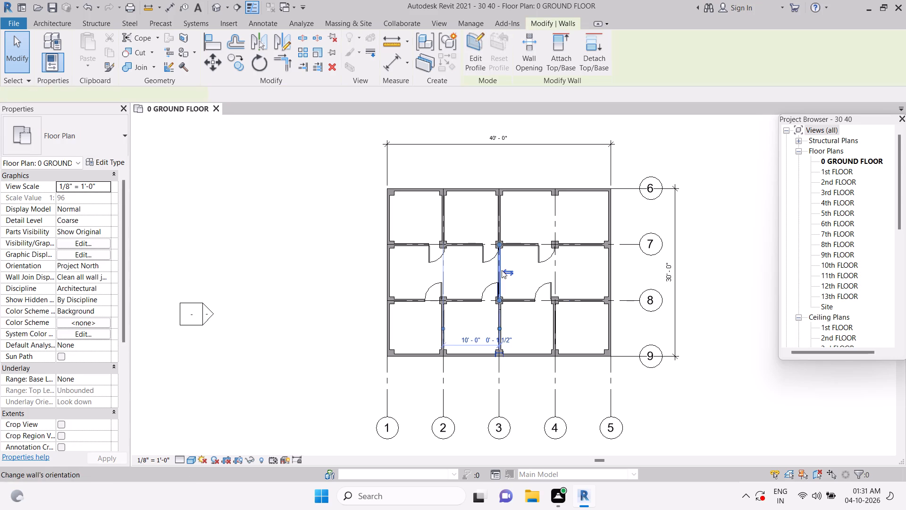
key("Delete")
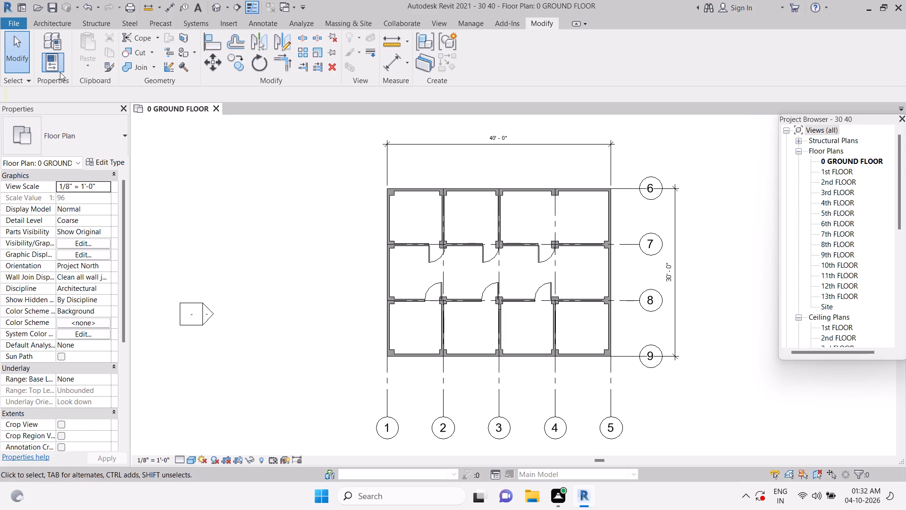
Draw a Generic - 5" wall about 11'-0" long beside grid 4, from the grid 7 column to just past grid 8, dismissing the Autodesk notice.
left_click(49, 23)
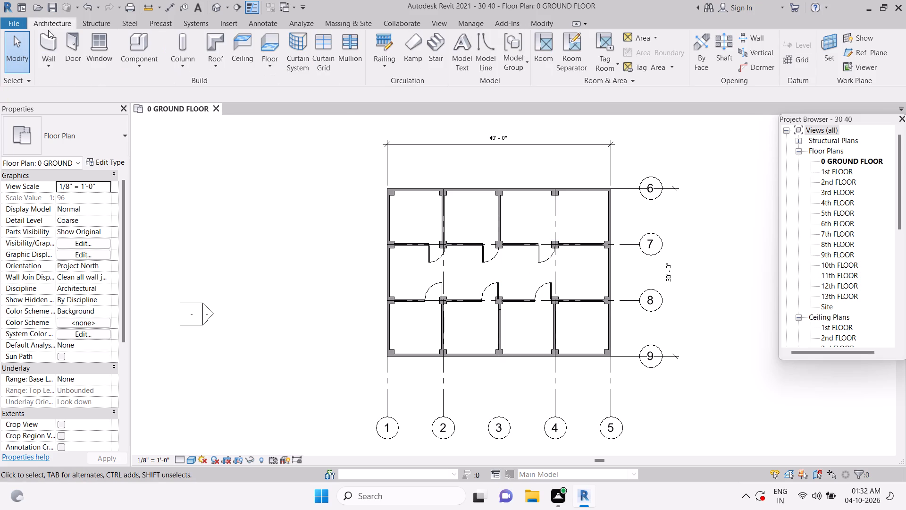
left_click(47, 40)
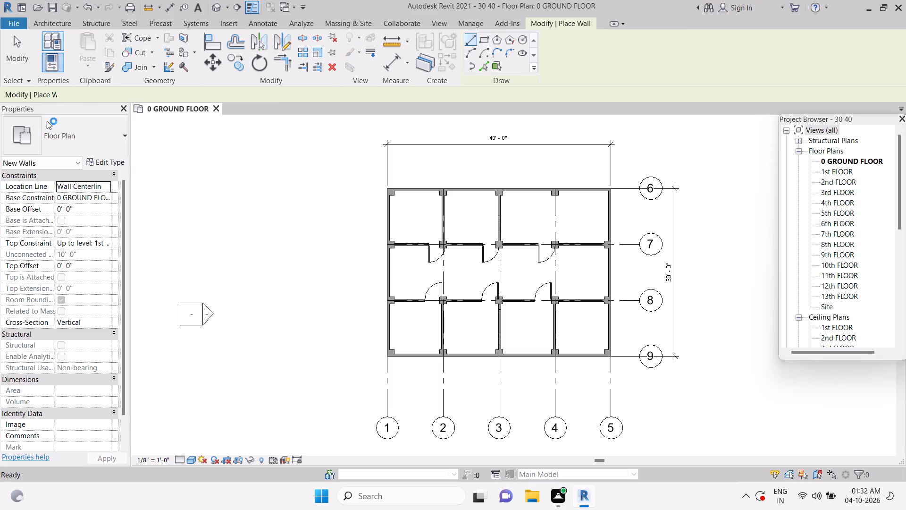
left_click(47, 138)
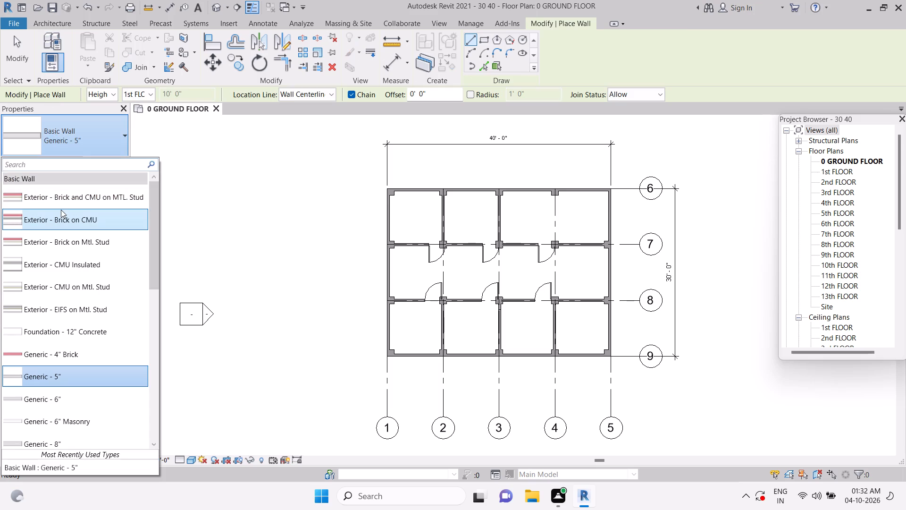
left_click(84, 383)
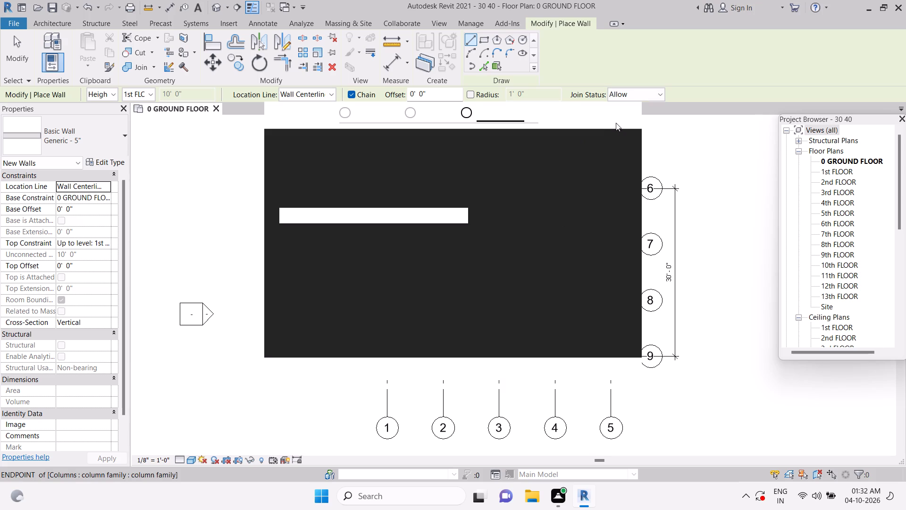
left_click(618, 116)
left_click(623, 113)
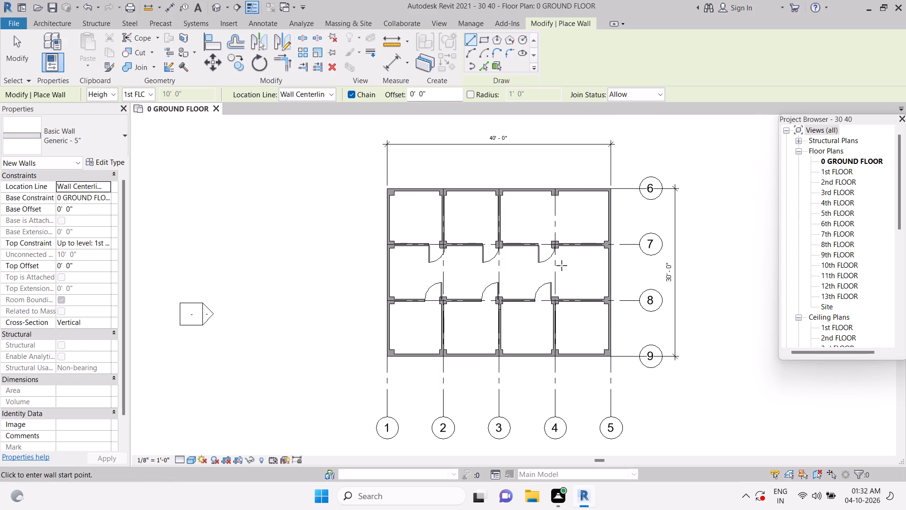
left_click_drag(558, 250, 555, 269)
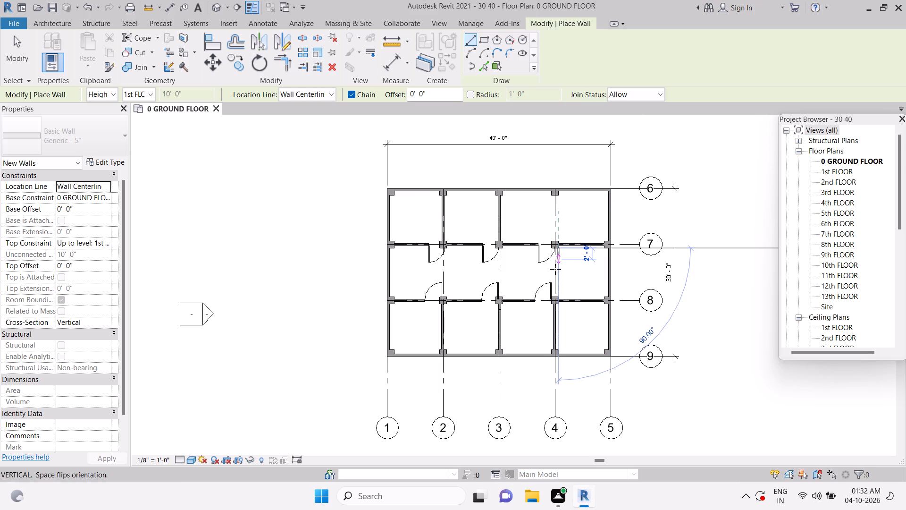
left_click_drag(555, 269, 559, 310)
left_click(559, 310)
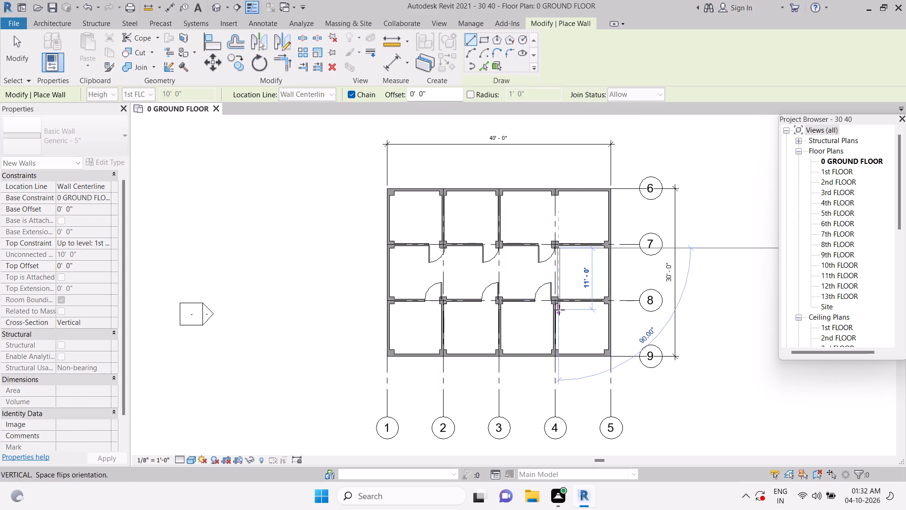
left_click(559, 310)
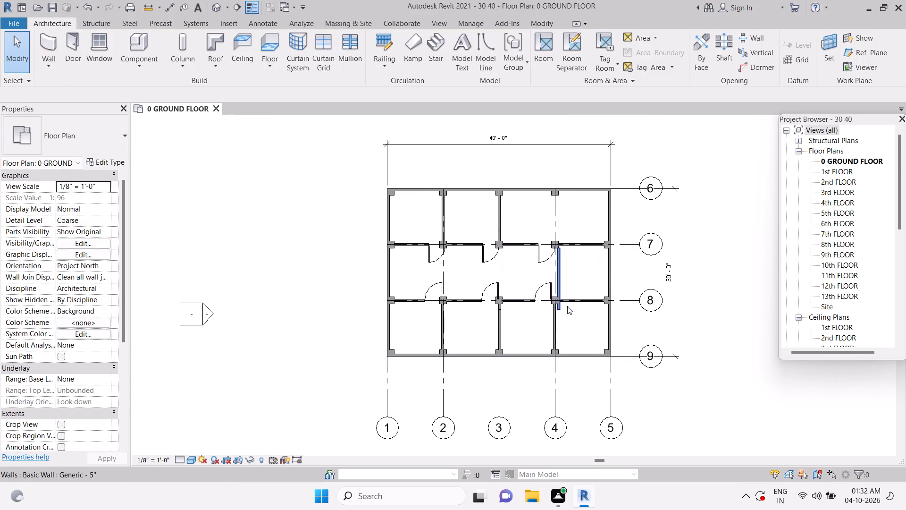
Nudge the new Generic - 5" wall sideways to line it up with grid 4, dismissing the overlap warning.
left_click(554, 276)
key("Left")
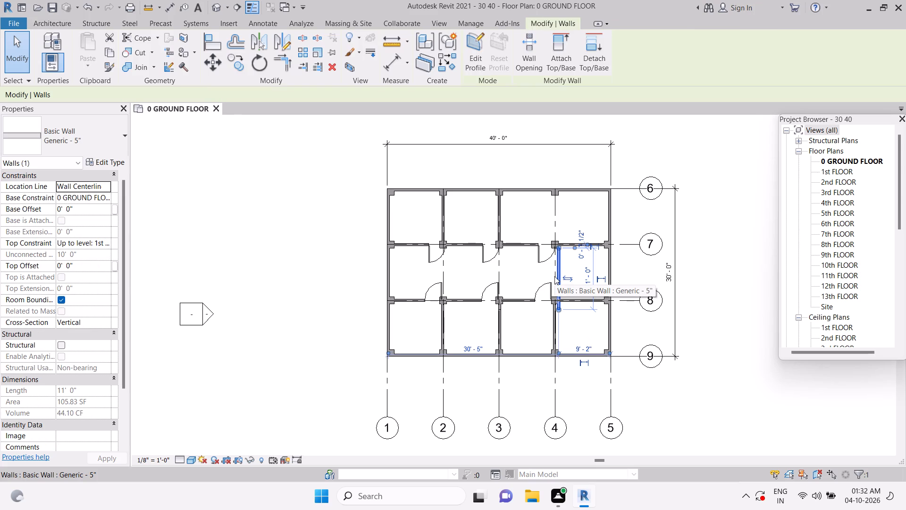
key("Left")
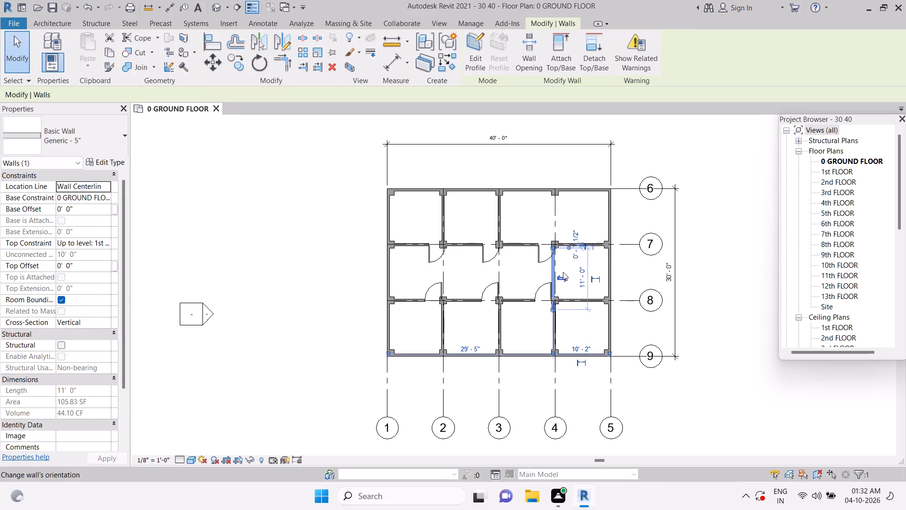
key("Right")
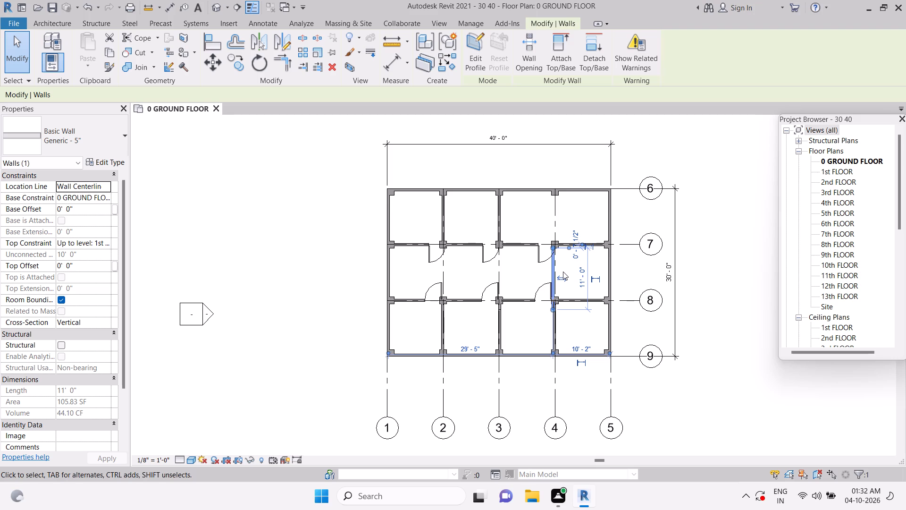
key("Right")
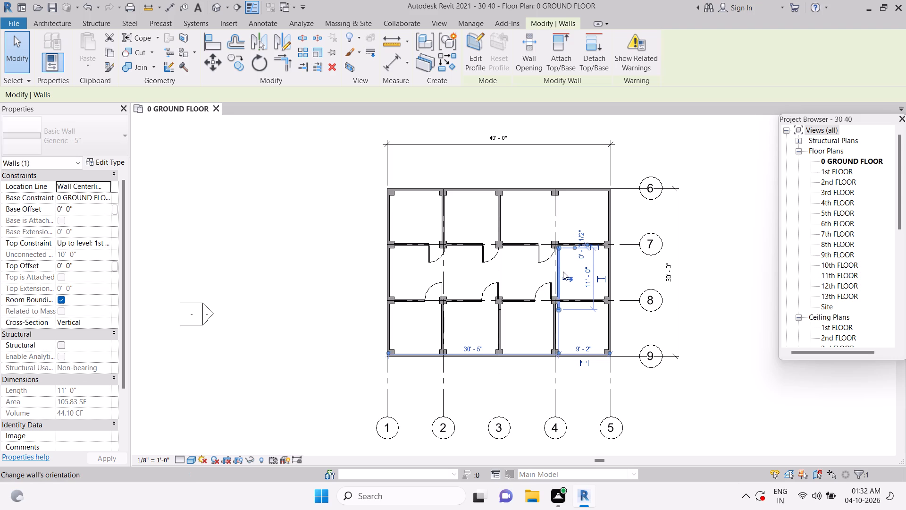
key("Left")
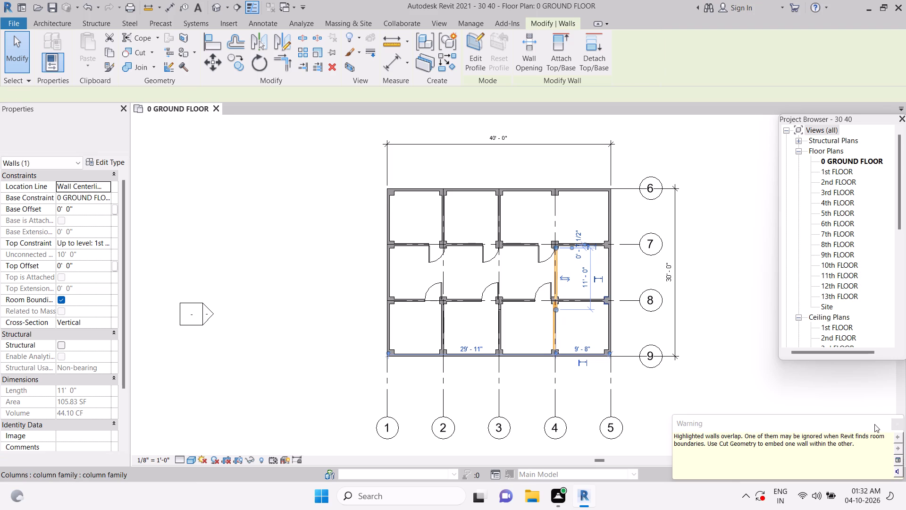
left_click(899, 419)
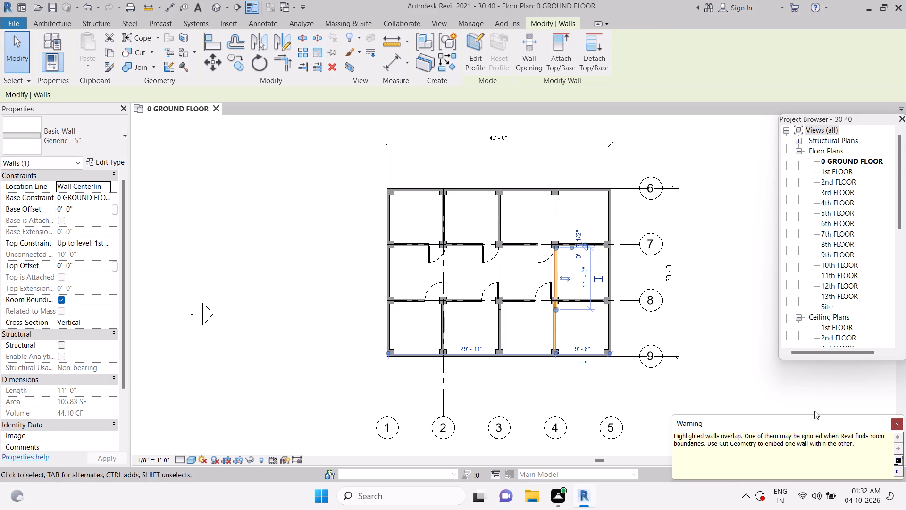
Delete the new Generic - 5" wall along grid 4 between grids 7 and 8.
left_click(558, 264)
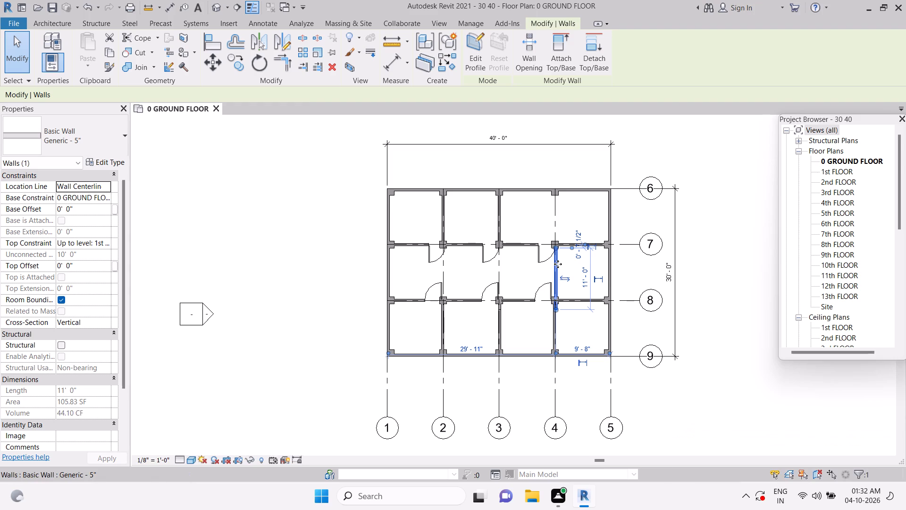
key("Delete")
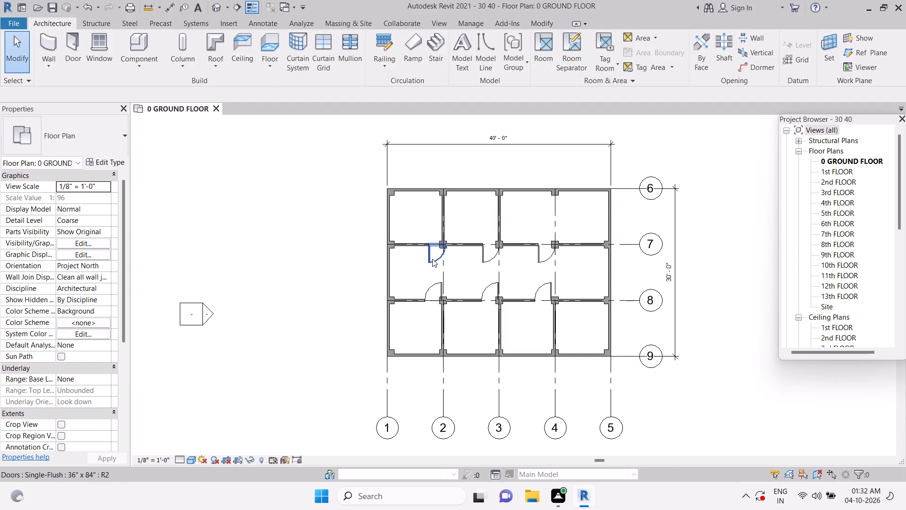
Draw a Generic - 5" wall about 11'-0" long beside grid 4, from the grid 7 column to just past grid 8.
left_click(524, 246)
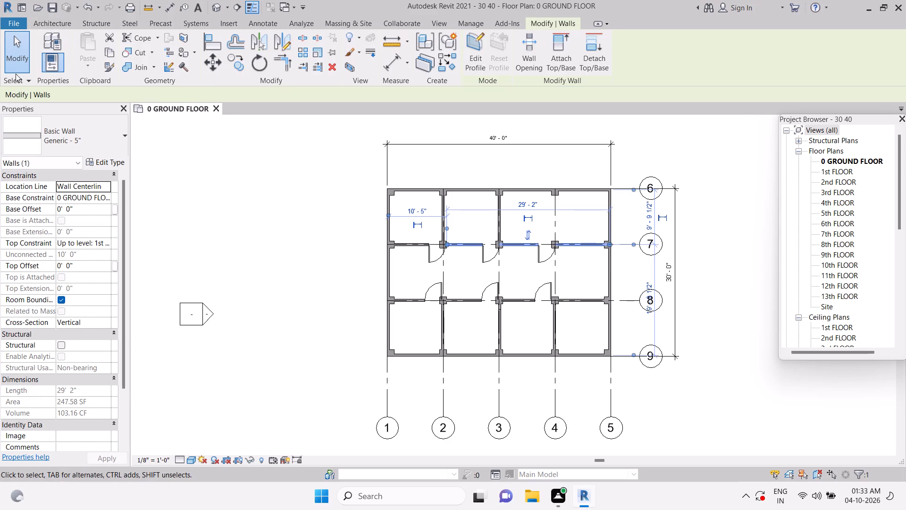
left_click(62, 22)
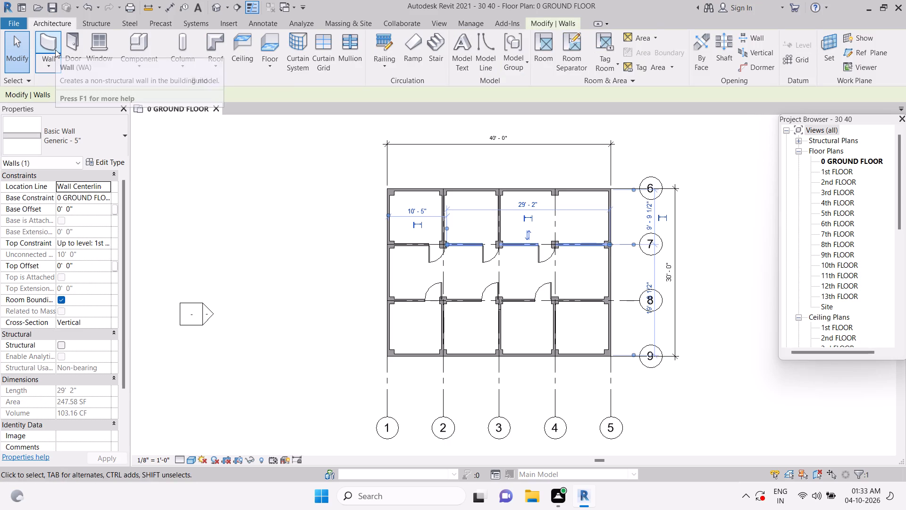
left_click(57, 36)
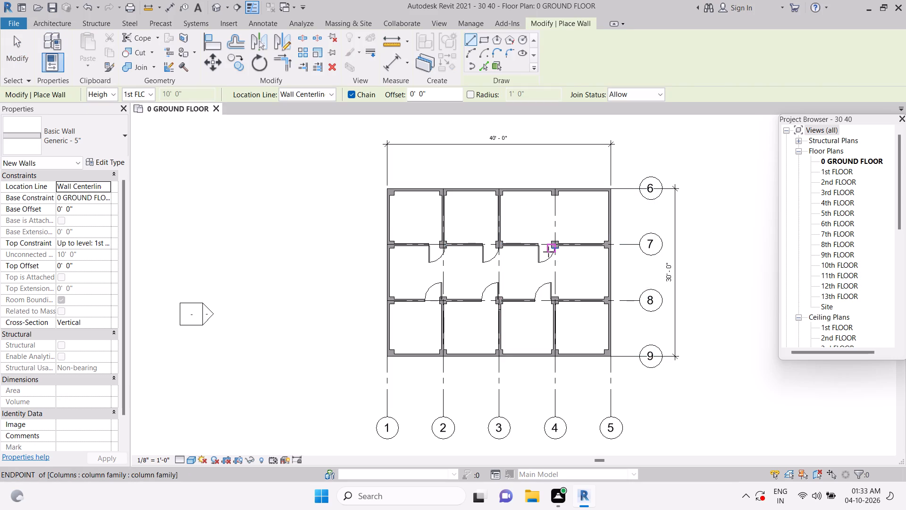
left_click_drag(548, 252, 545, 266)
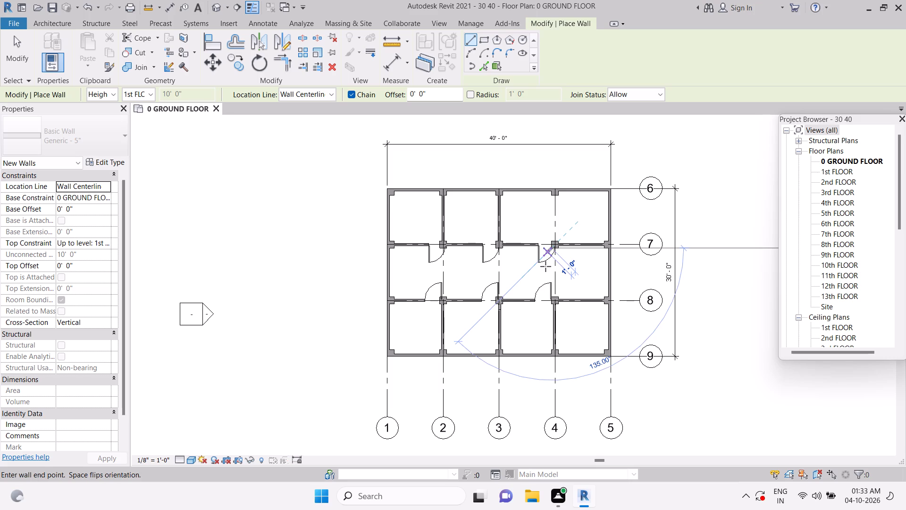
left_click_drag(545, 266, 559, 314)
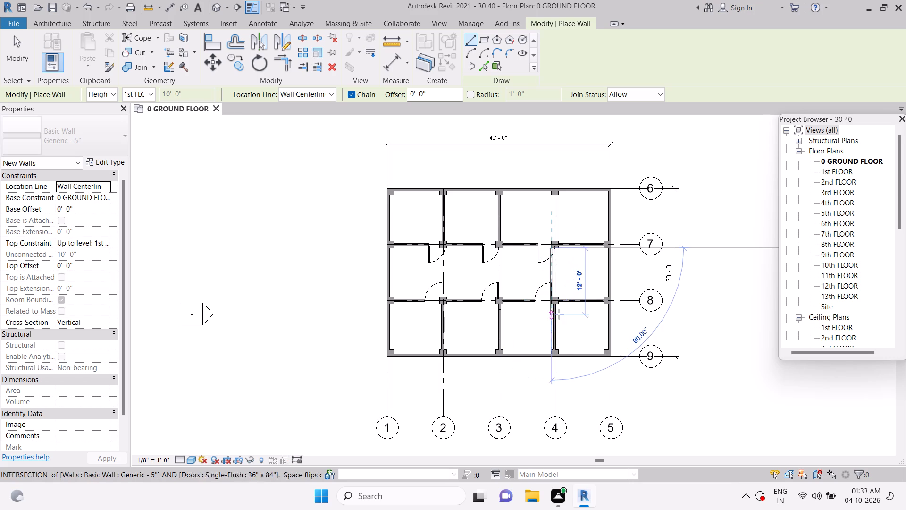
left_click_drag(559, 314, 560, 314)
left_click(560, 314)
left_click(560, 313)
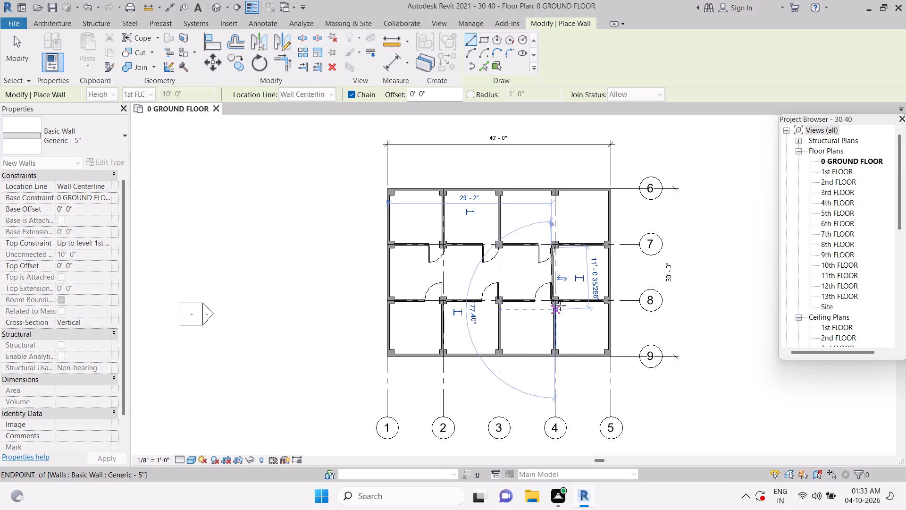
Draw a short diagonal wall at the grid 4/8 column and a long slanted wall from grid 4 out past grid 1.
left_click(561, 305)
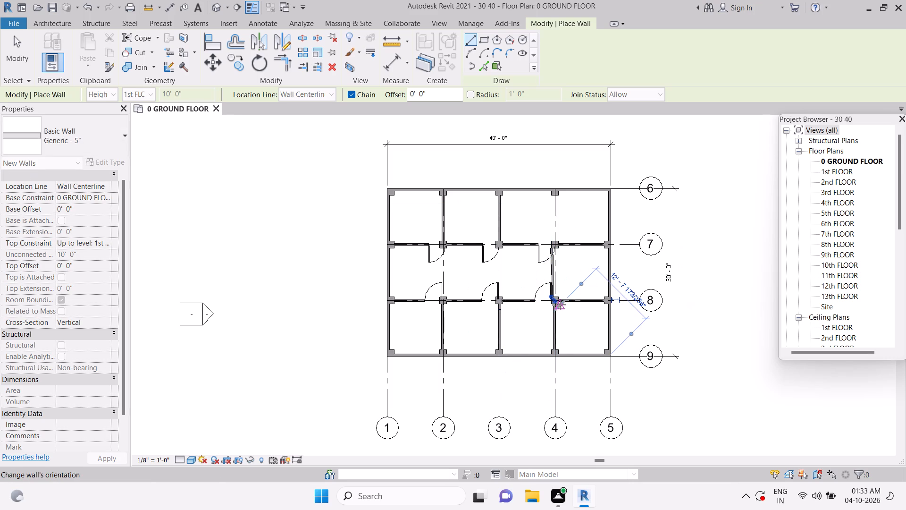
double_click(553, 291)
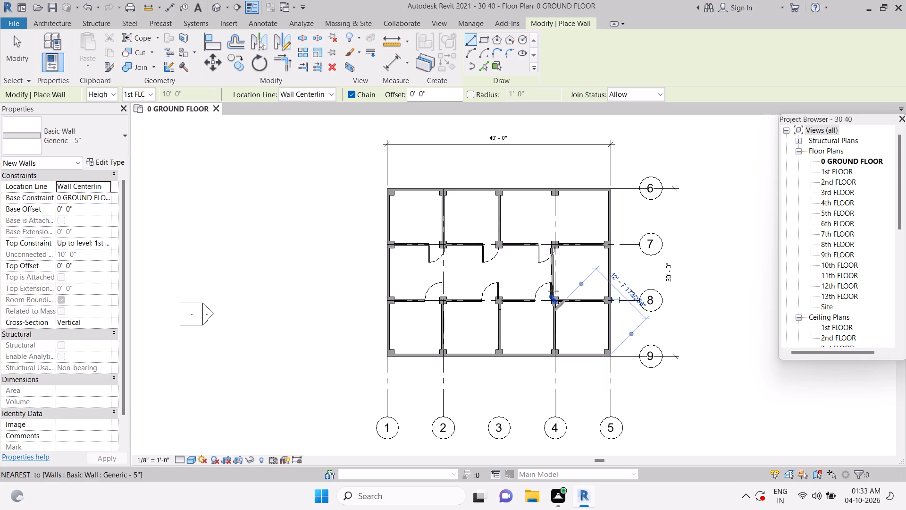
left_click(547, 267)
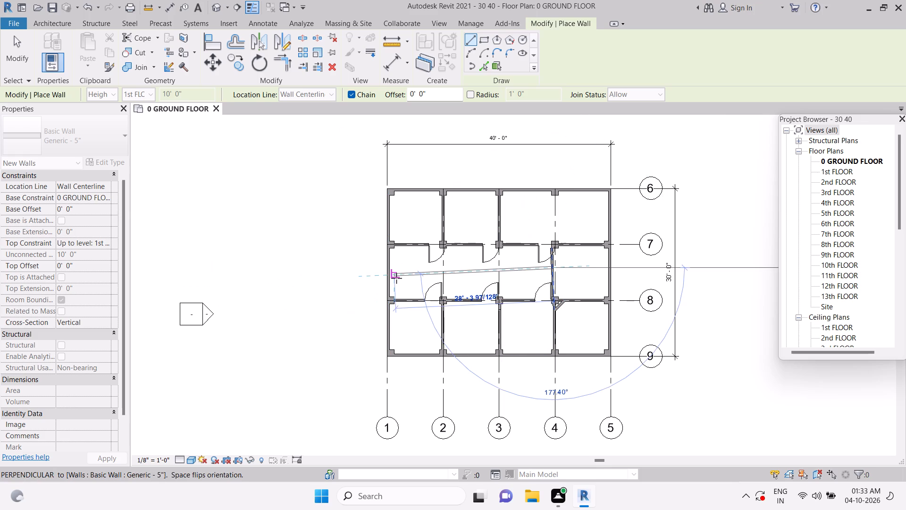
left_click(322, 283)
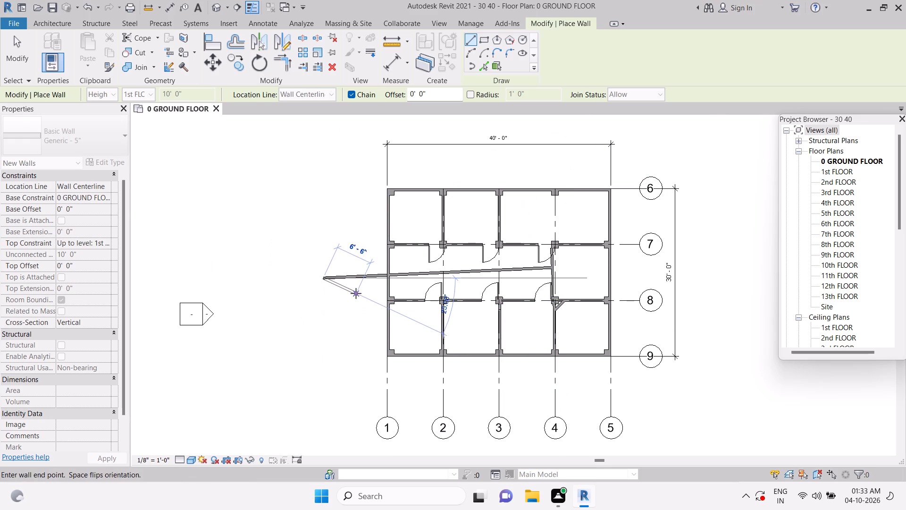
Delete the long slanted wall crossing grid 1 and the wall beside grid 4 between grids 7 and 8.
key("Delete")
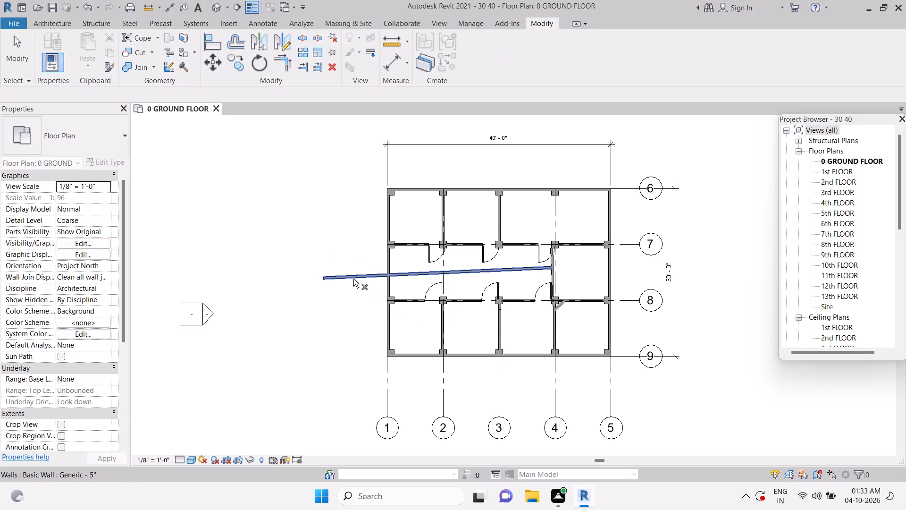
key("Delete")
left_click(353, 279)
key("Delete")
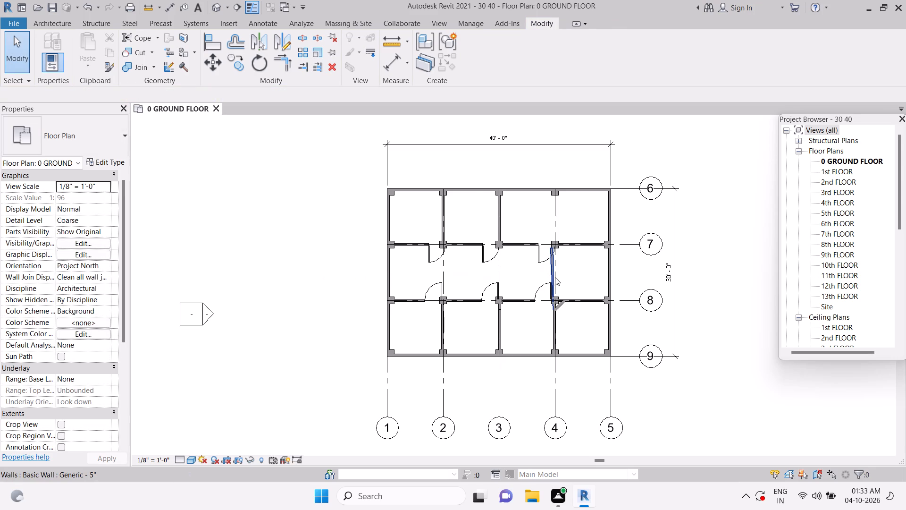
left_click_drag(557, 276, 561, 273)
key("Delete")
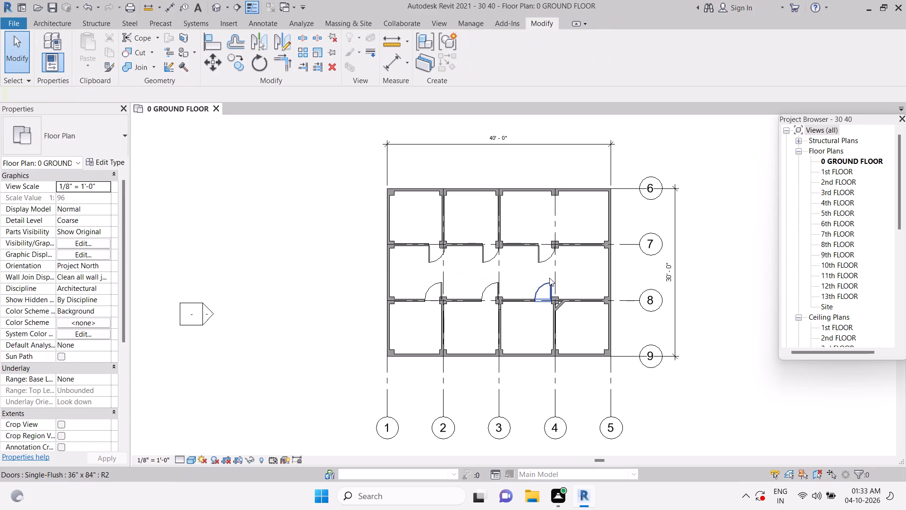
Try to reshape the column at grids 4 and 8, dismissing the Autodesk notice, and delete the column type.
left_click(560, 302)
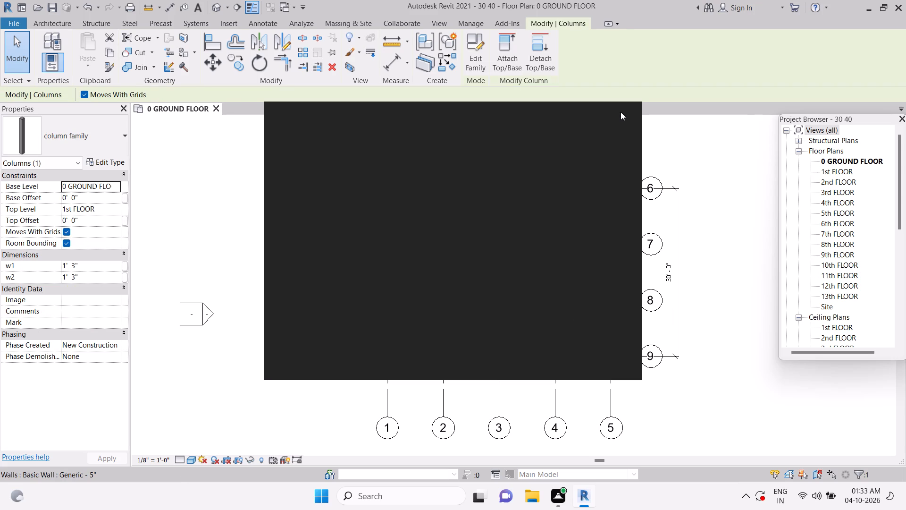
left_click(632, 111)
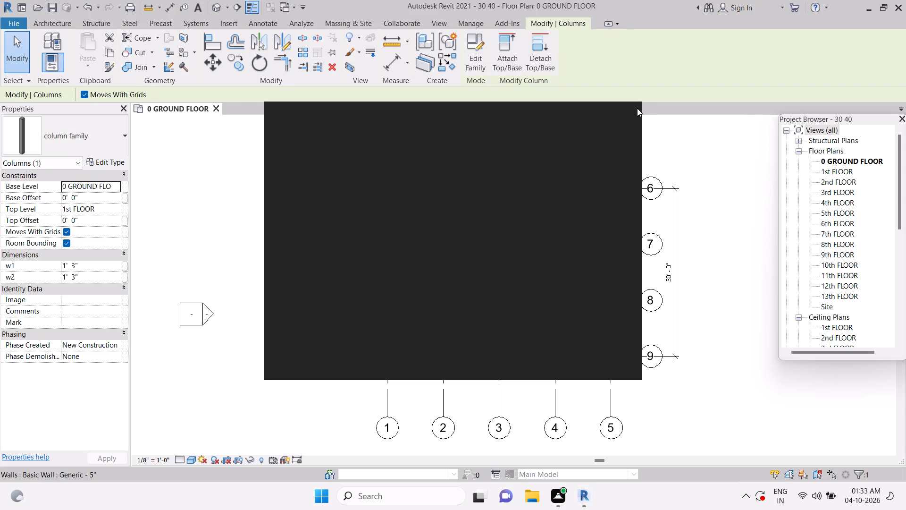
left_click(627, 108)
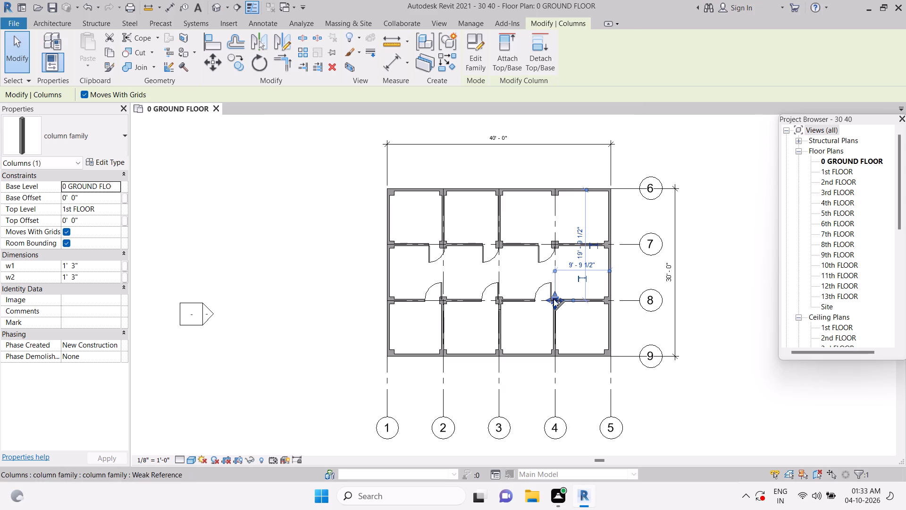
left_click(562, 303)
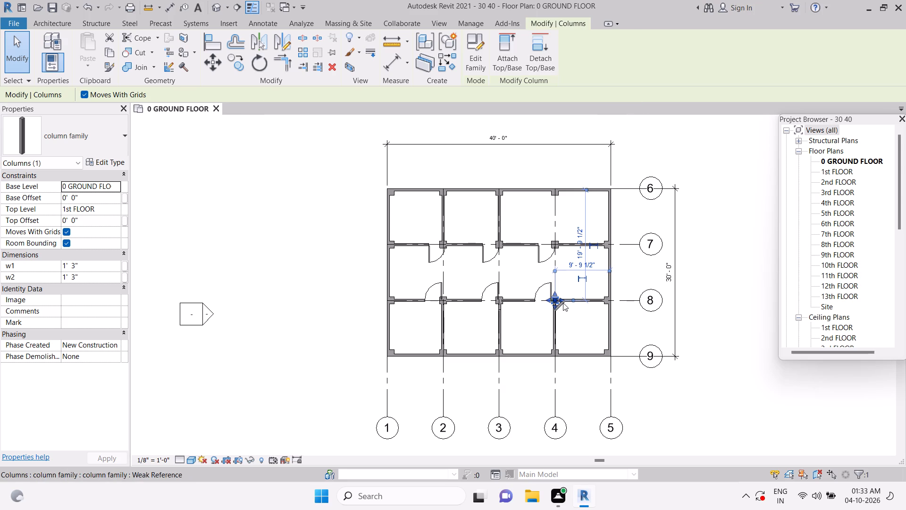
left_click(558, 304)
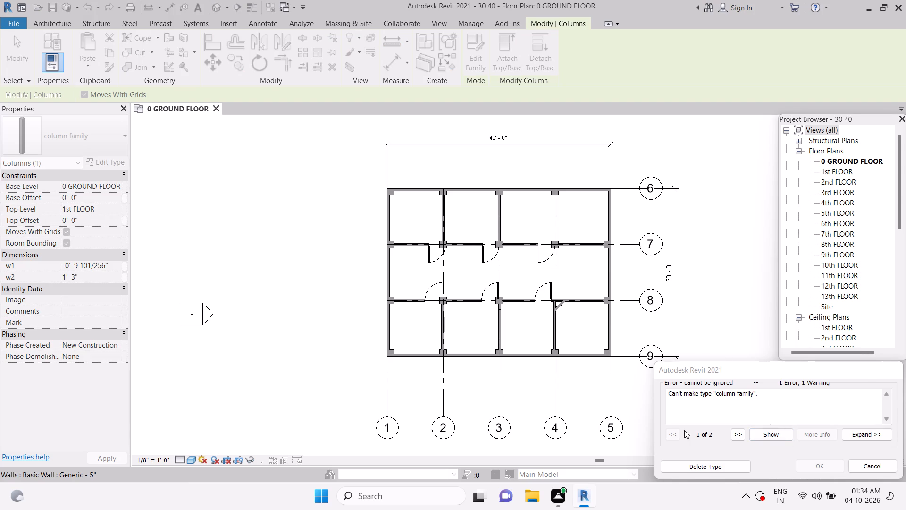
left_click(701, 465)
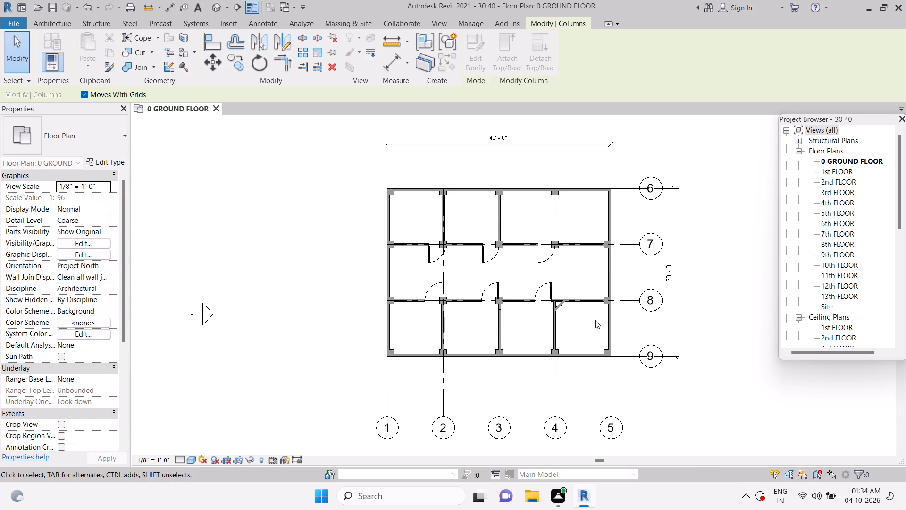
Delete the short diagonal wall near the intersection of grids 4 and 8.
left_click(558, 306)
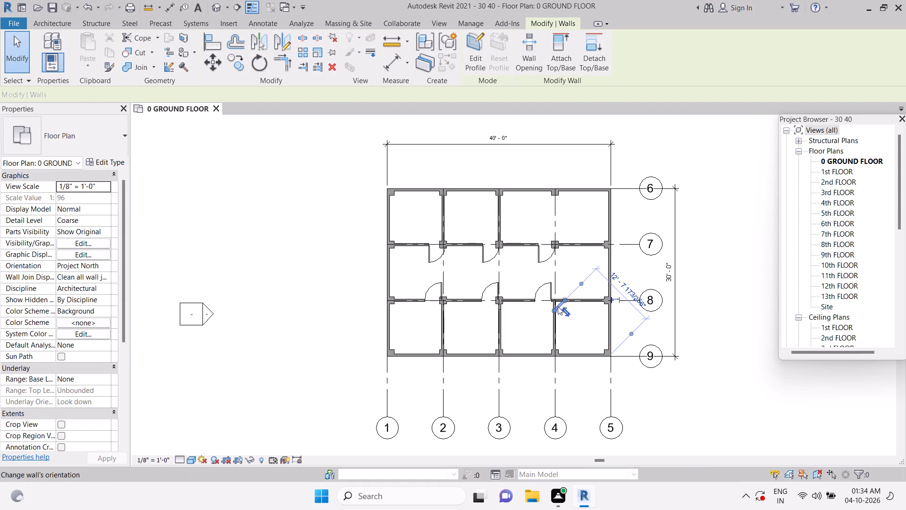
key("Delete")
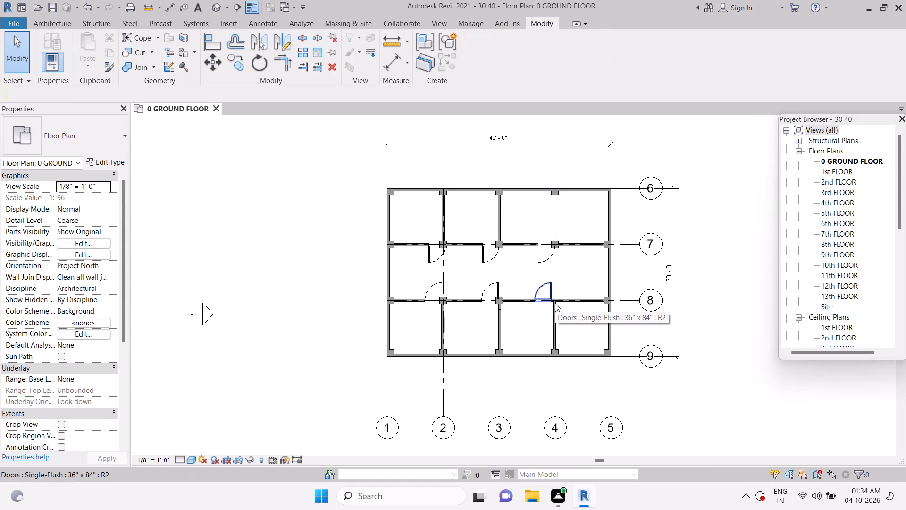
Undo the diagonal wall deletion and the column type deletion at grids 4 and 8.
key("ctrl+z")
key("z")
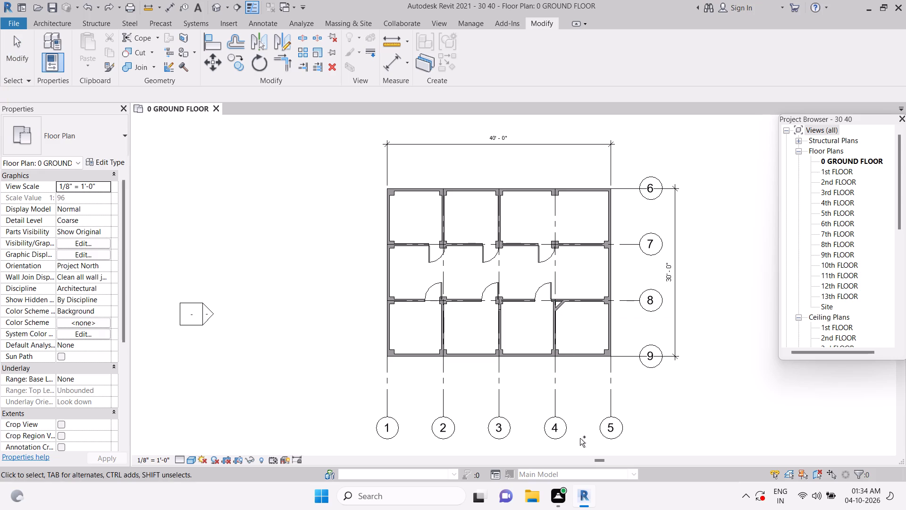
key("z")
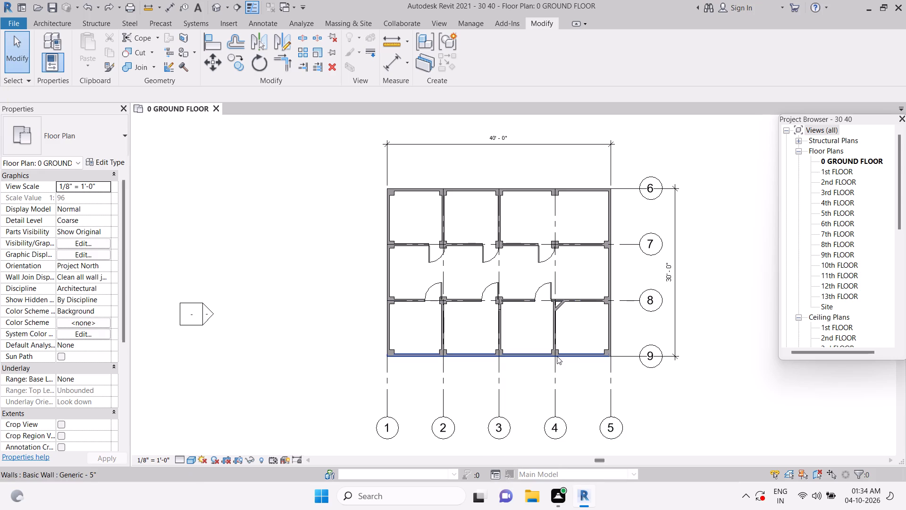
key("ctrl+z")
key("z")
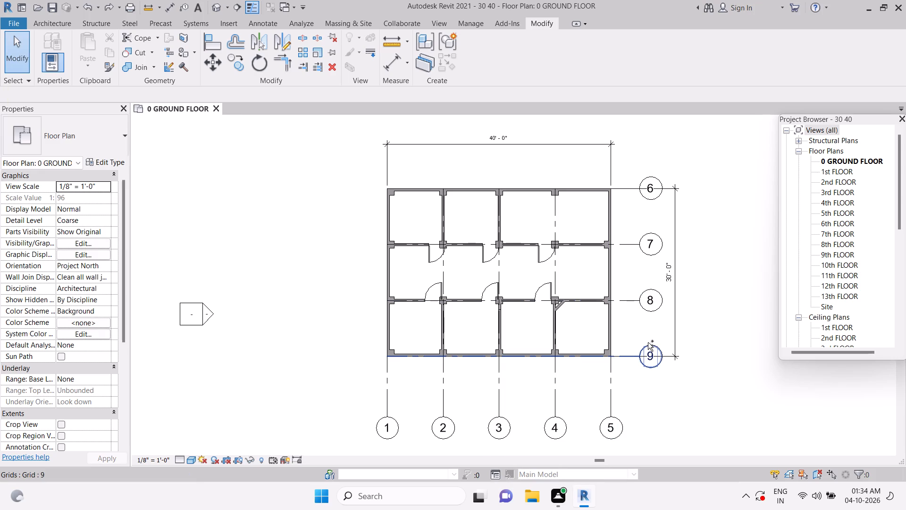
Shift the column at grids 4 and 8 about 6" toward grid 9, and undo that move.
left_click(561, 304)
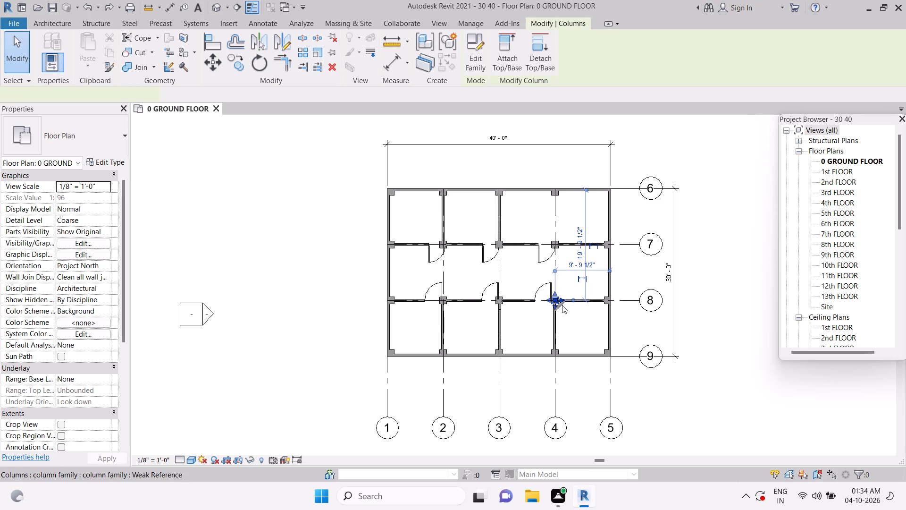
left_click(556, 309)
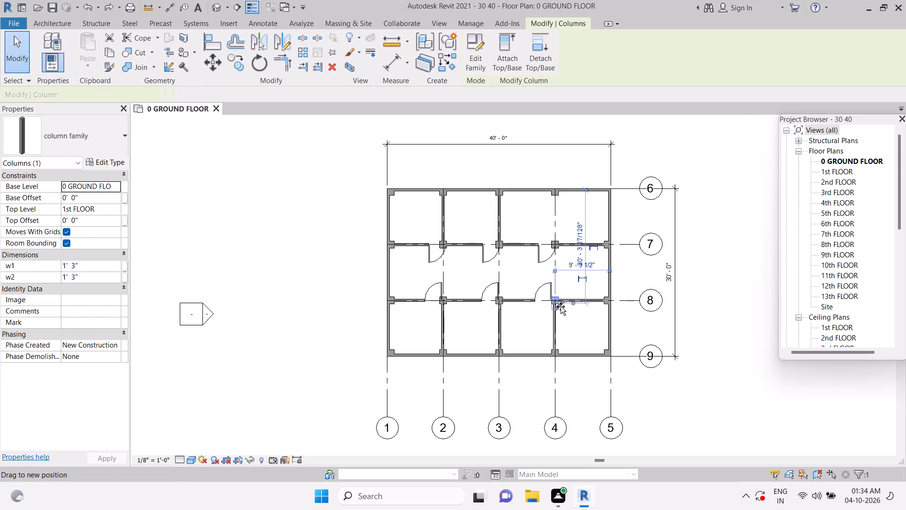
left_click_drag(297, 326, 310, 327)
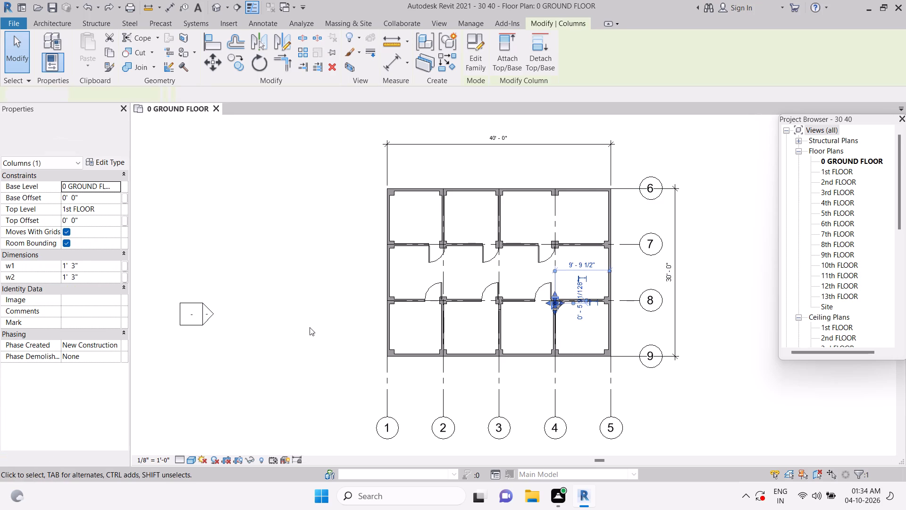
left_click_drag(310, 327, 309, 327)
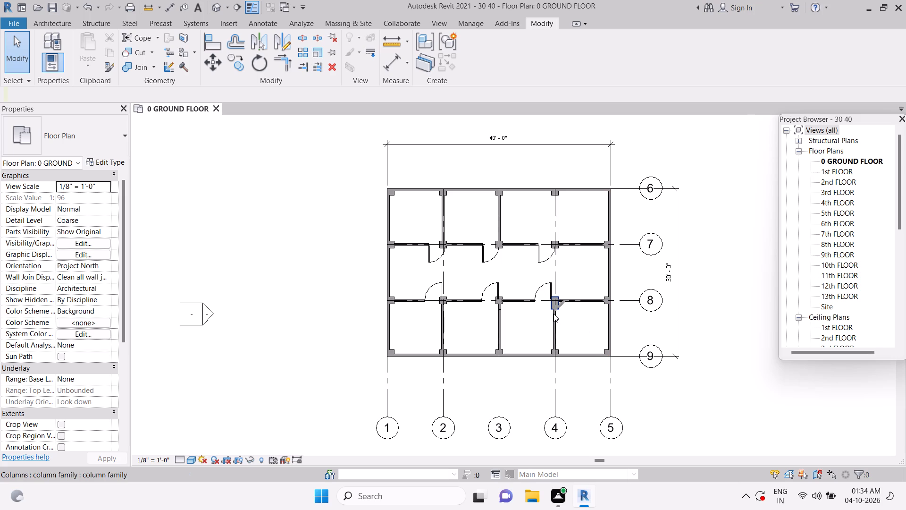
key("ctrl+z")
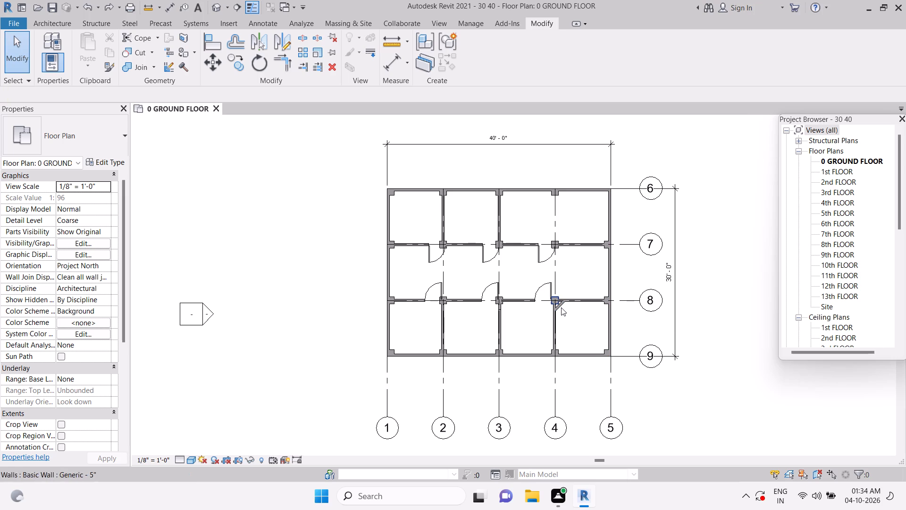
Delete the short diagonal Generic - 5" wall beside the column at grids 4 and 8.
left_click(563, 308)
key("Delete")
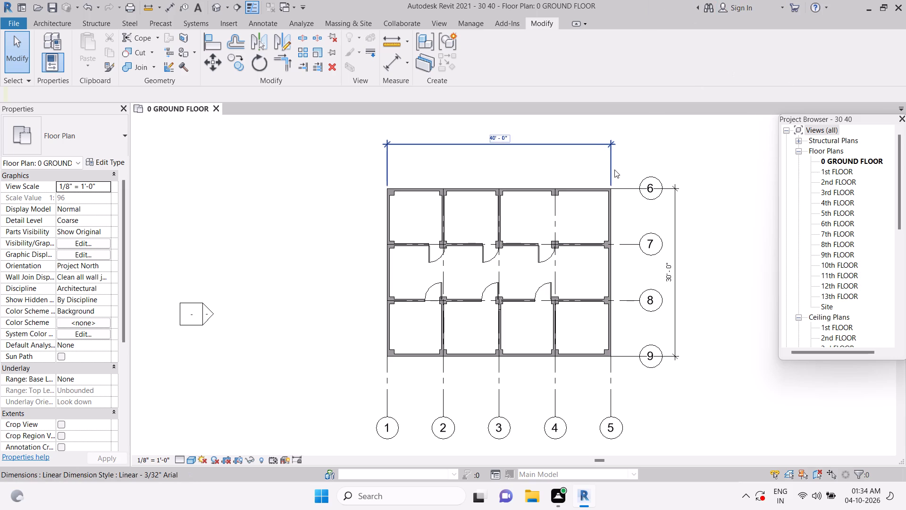
Delete the doors between grids 2 and 3 in the grid 7 and grid 8 walls, and the grid 7 door between grids 1 and 2.
left_click(490, 260)
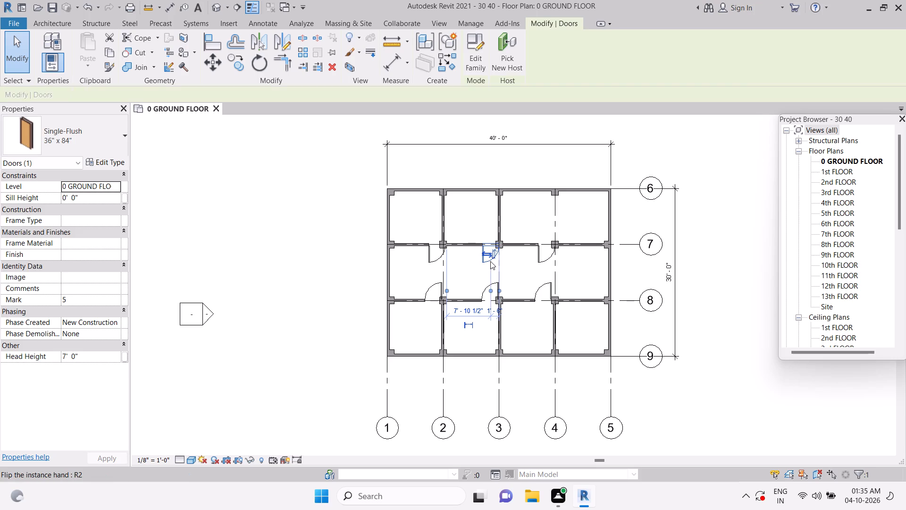
key("Delete")
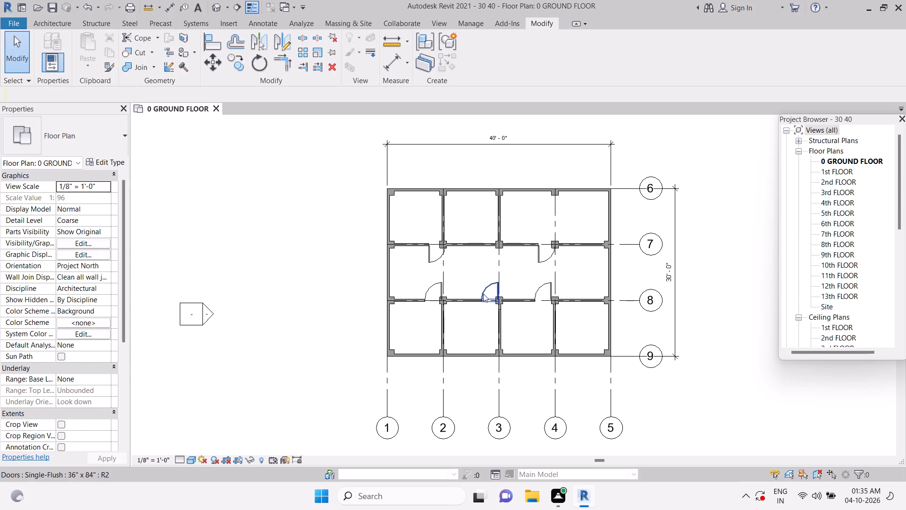
left_click(483, 294)
key("Delete")
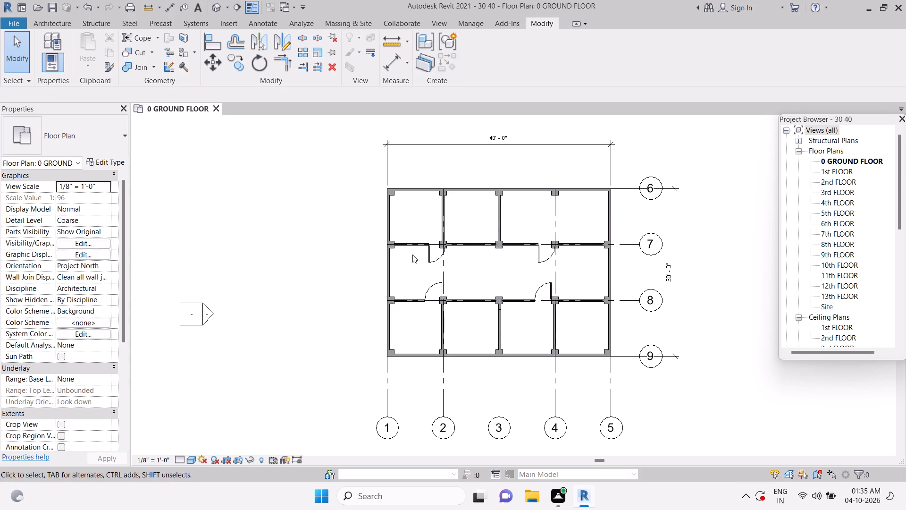
left_click(434, 258)
key("Delete")
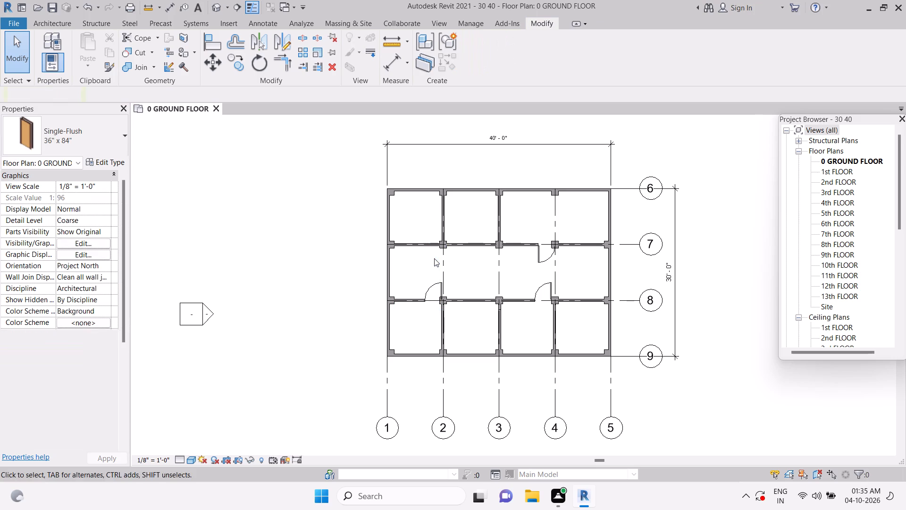
Delete the Single-Flush 36" x 84" door in the grid 8 wall between grids 1 and 2.
left_click(429, 284)
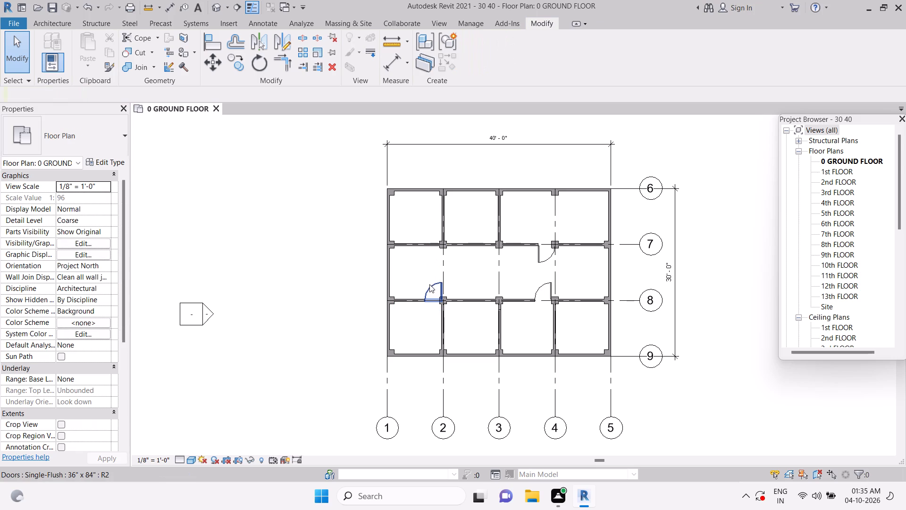
key("Delete")
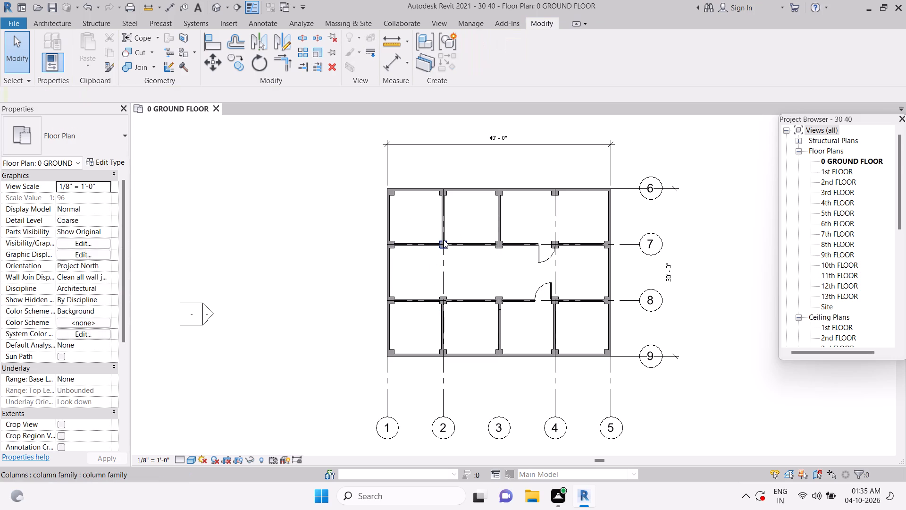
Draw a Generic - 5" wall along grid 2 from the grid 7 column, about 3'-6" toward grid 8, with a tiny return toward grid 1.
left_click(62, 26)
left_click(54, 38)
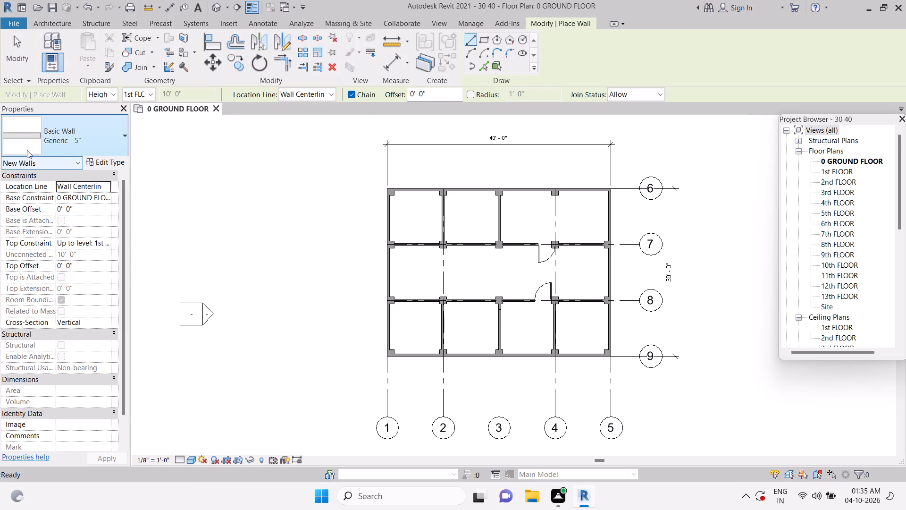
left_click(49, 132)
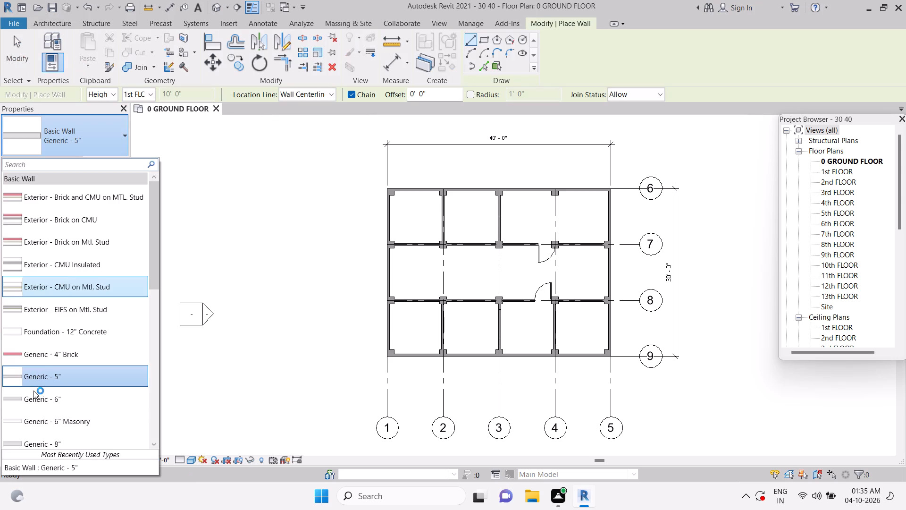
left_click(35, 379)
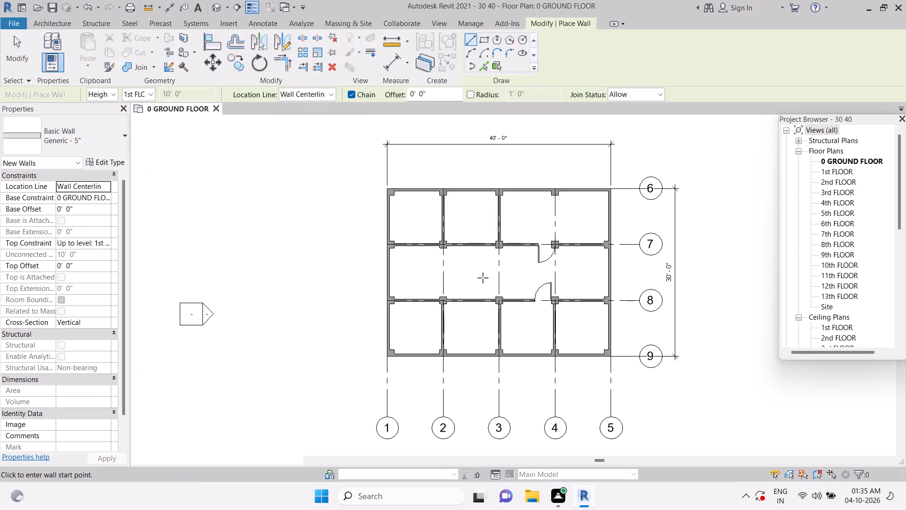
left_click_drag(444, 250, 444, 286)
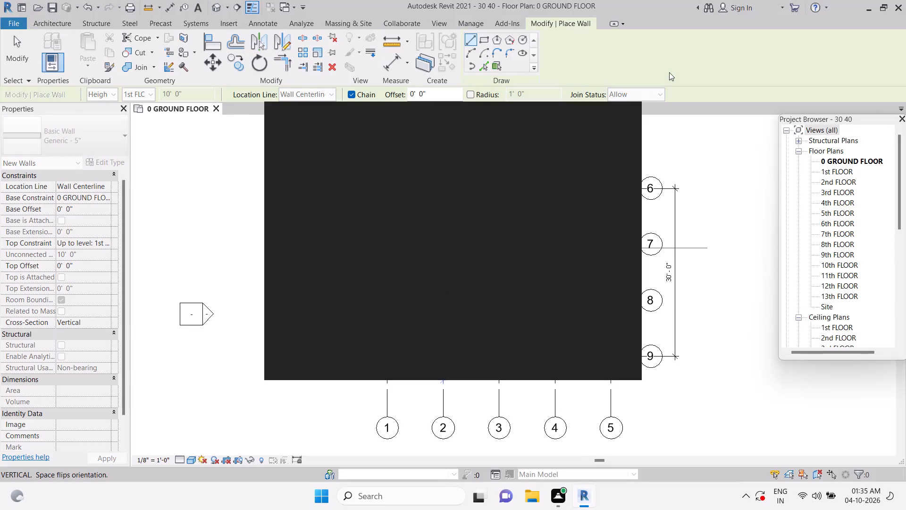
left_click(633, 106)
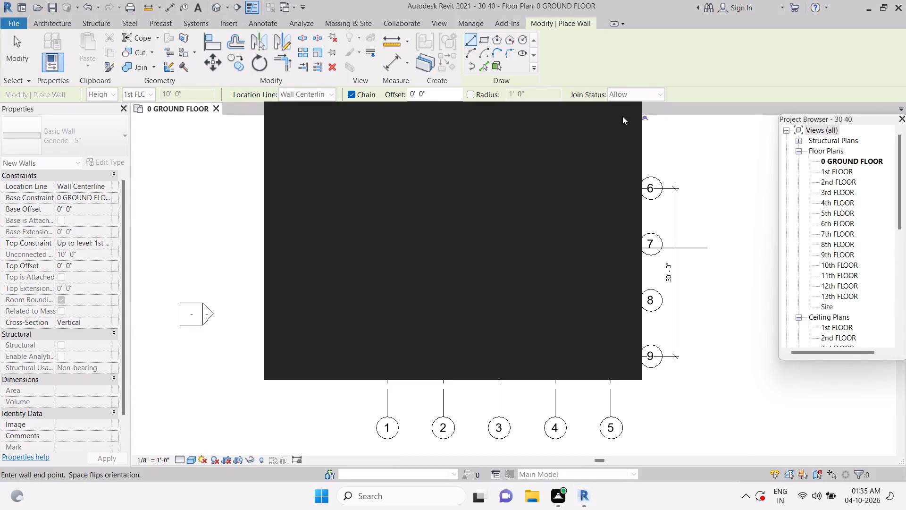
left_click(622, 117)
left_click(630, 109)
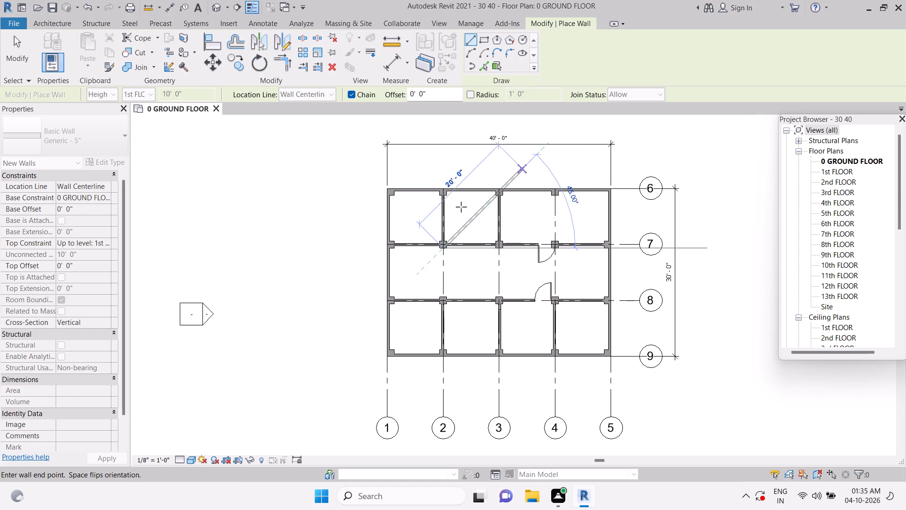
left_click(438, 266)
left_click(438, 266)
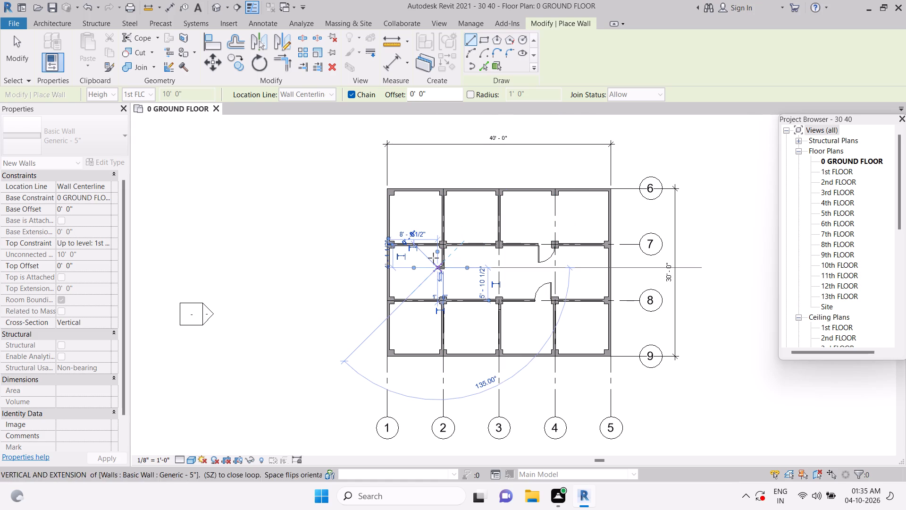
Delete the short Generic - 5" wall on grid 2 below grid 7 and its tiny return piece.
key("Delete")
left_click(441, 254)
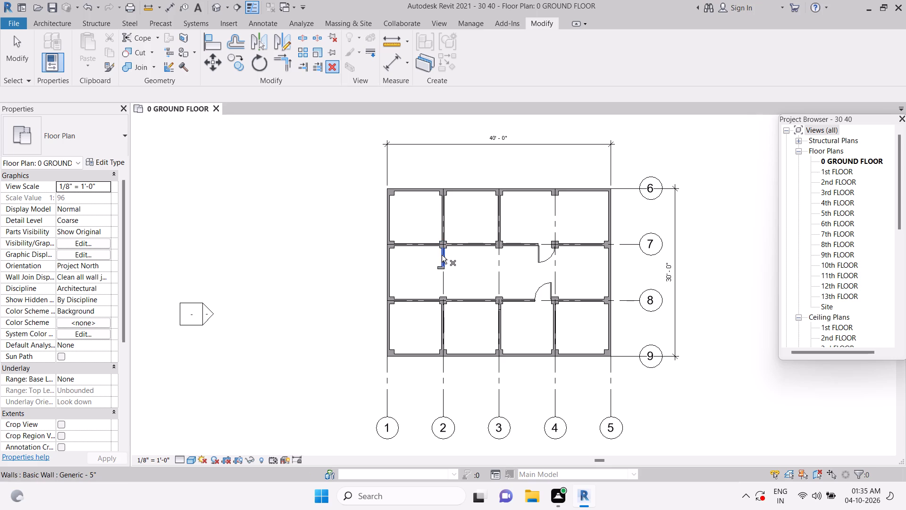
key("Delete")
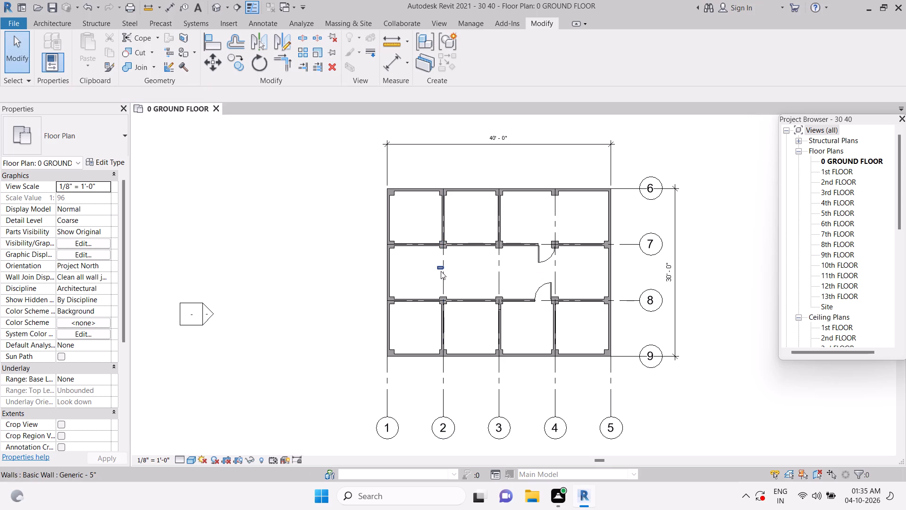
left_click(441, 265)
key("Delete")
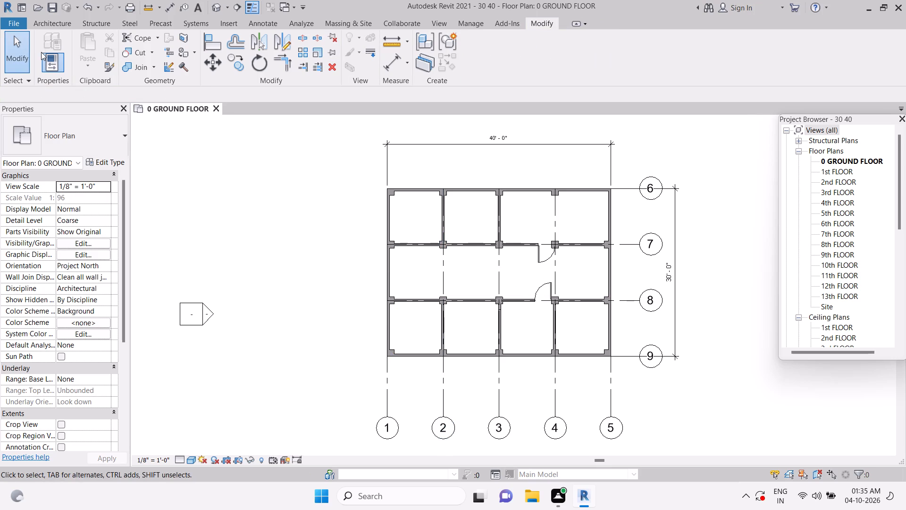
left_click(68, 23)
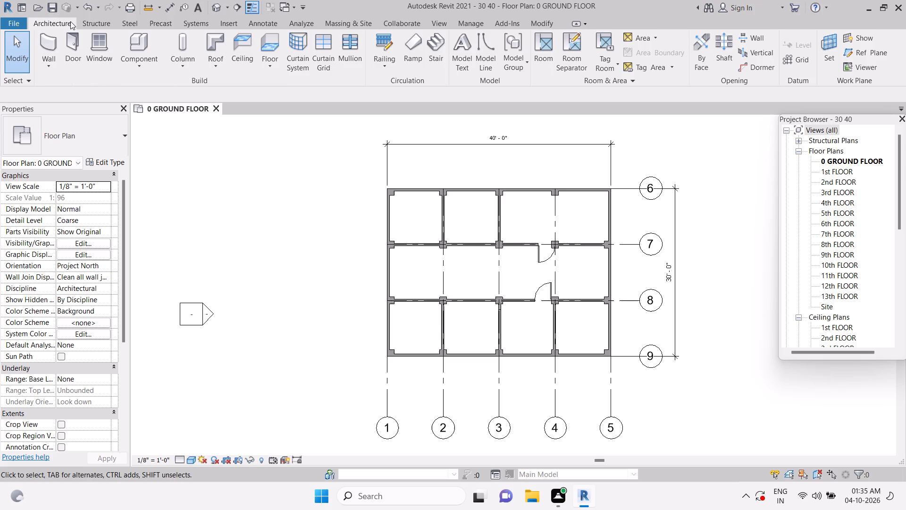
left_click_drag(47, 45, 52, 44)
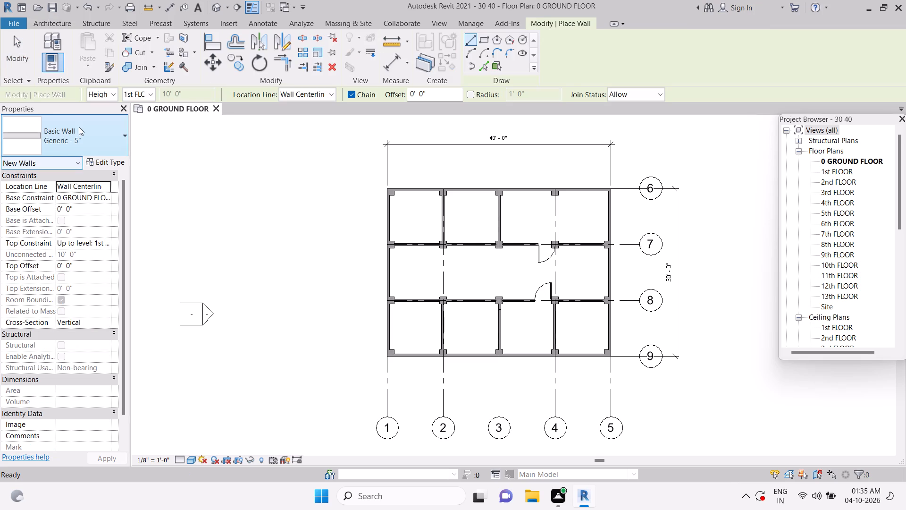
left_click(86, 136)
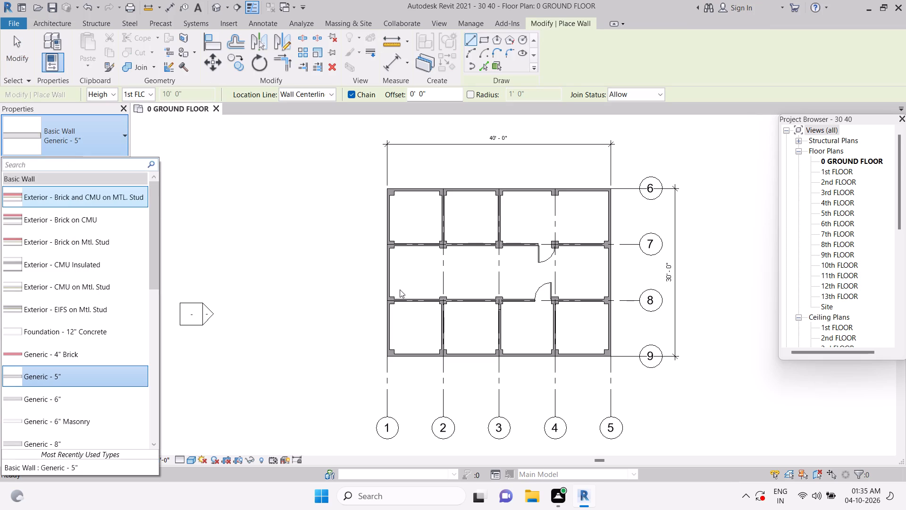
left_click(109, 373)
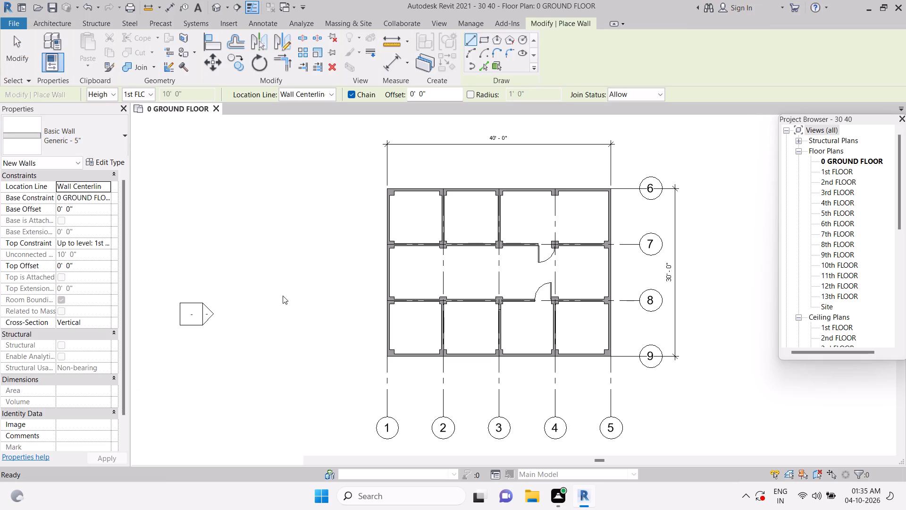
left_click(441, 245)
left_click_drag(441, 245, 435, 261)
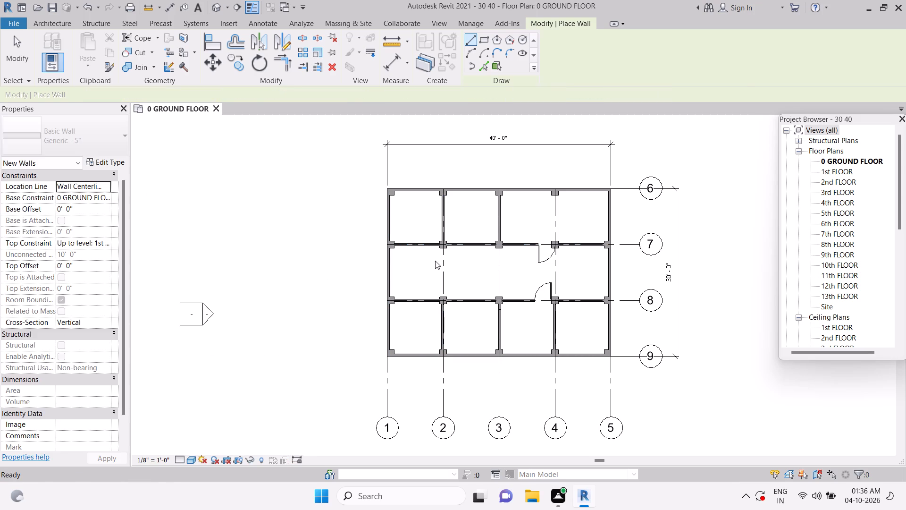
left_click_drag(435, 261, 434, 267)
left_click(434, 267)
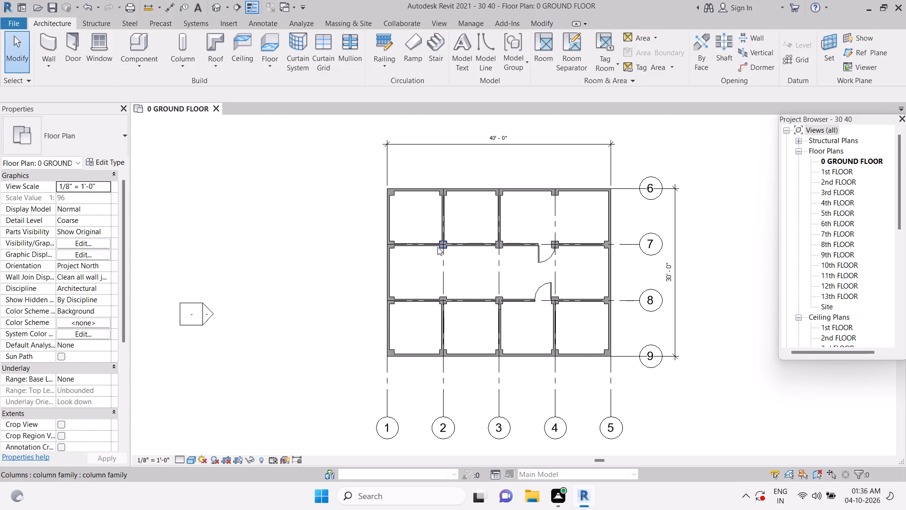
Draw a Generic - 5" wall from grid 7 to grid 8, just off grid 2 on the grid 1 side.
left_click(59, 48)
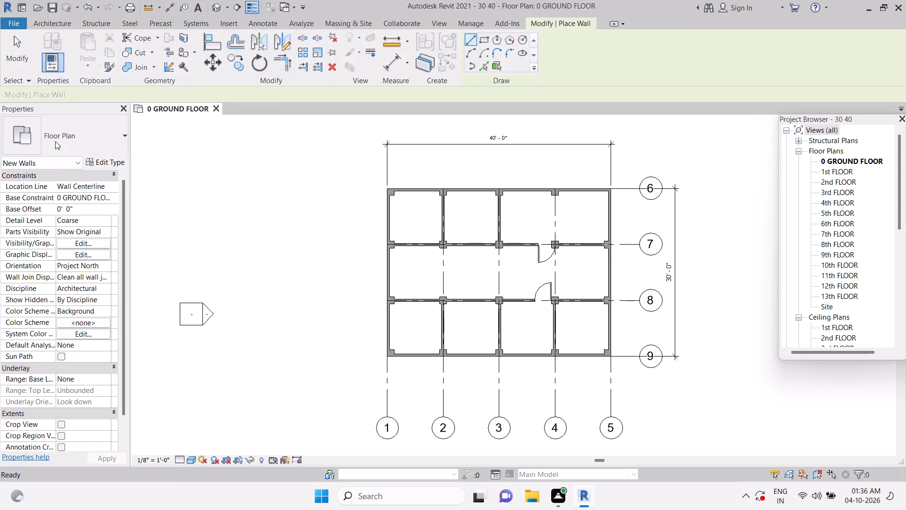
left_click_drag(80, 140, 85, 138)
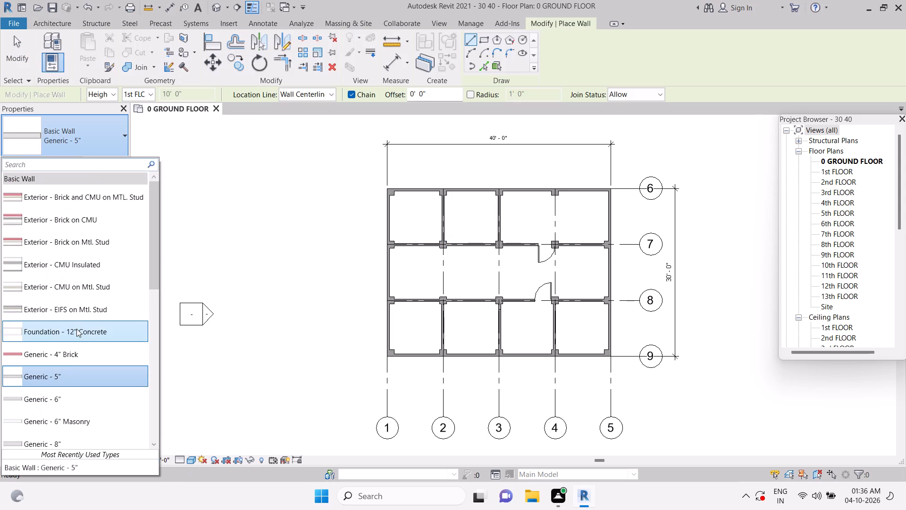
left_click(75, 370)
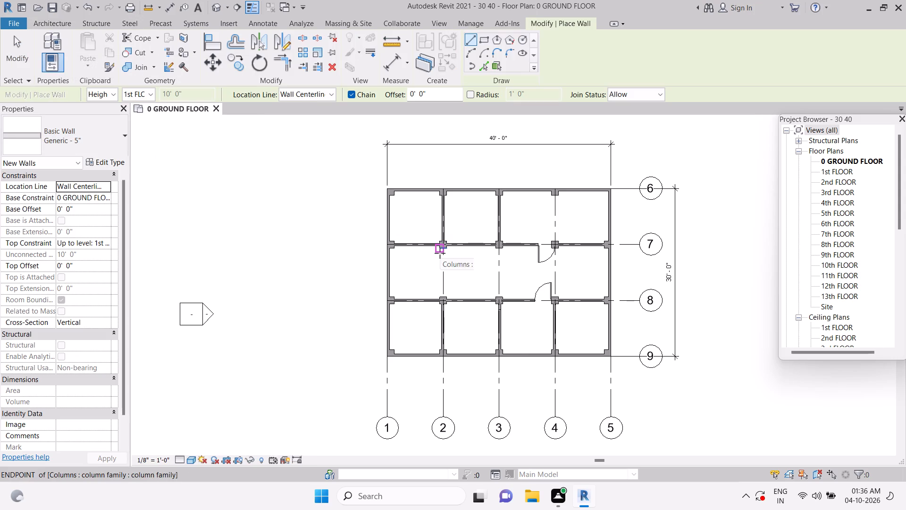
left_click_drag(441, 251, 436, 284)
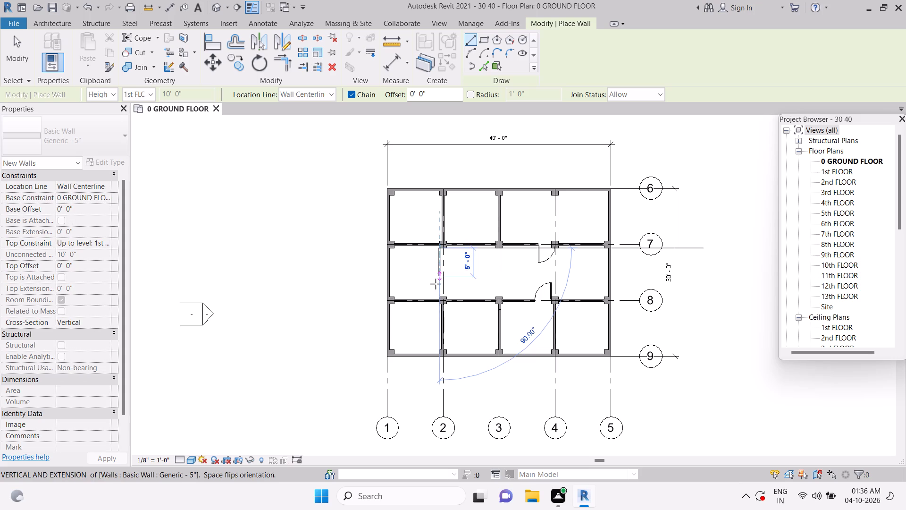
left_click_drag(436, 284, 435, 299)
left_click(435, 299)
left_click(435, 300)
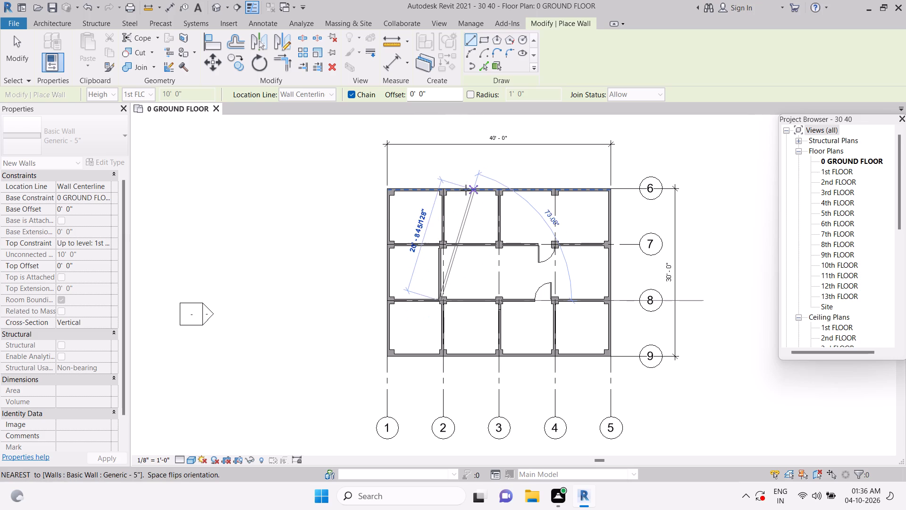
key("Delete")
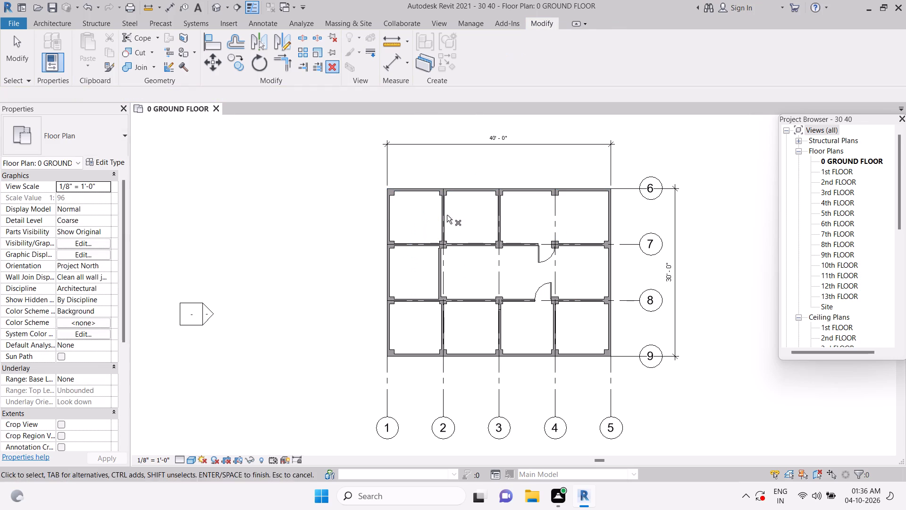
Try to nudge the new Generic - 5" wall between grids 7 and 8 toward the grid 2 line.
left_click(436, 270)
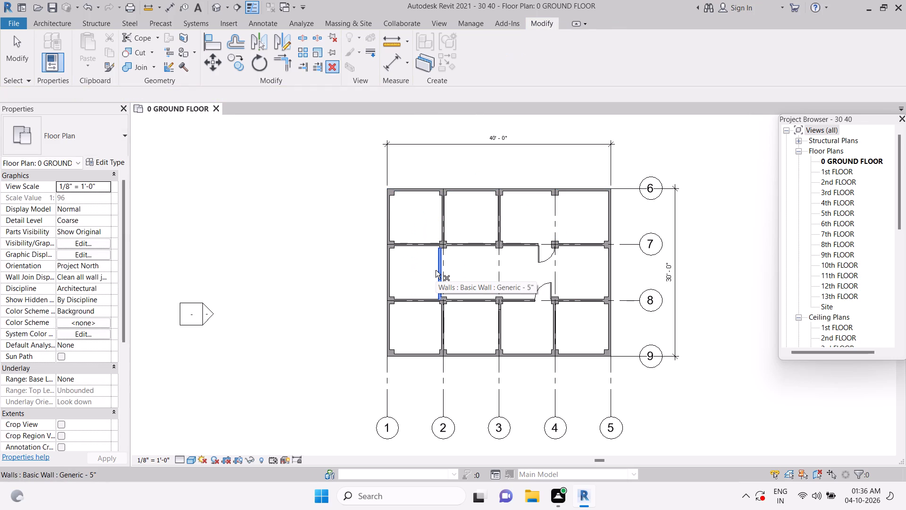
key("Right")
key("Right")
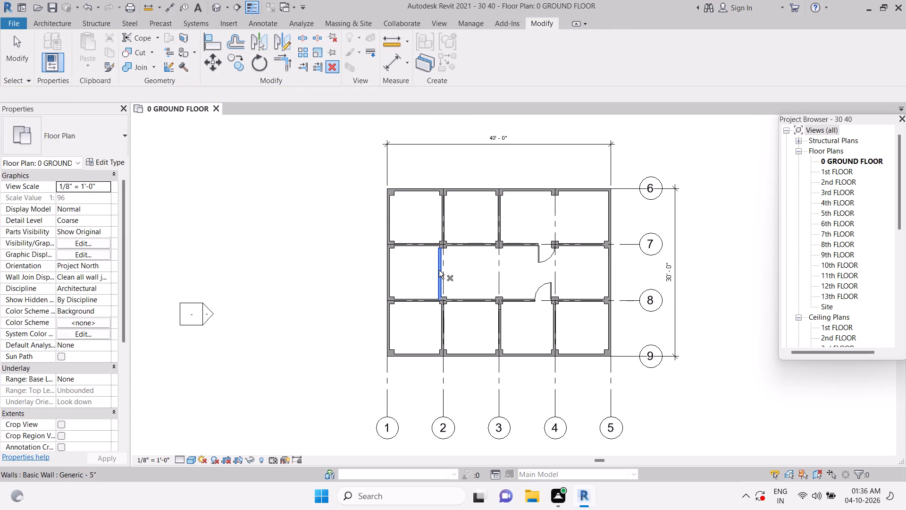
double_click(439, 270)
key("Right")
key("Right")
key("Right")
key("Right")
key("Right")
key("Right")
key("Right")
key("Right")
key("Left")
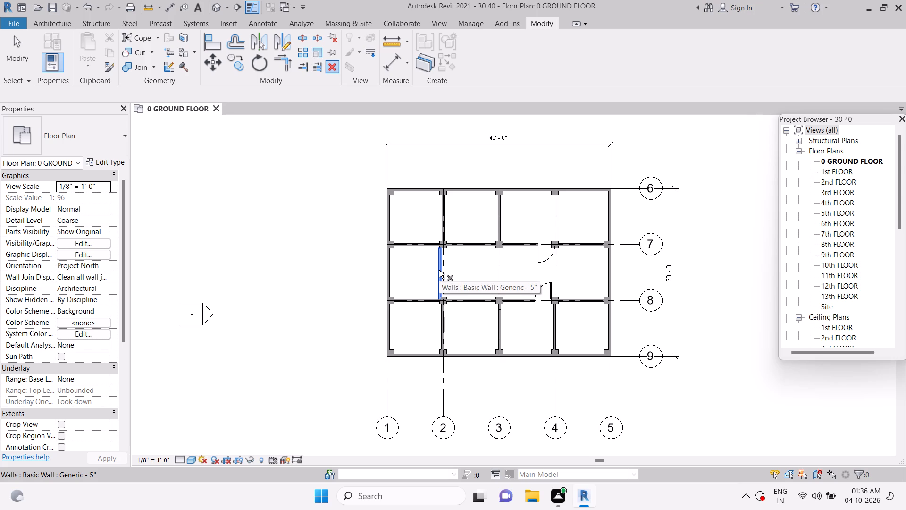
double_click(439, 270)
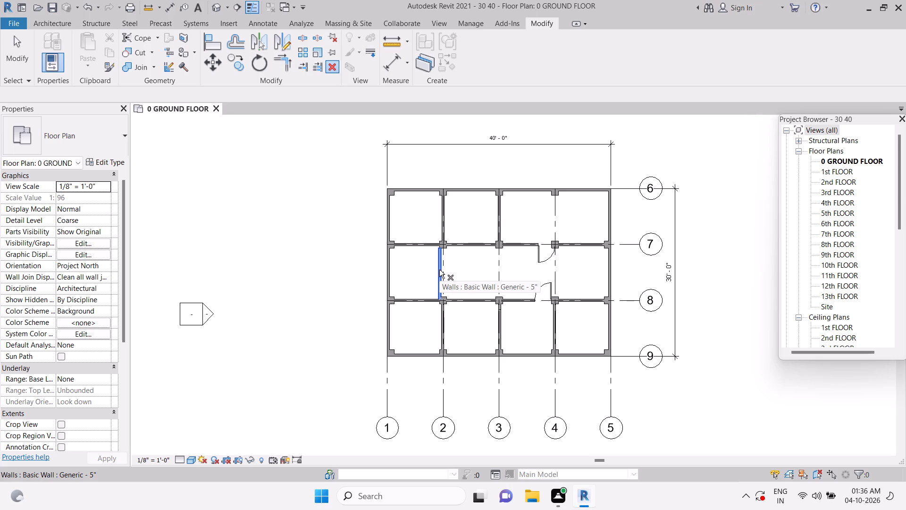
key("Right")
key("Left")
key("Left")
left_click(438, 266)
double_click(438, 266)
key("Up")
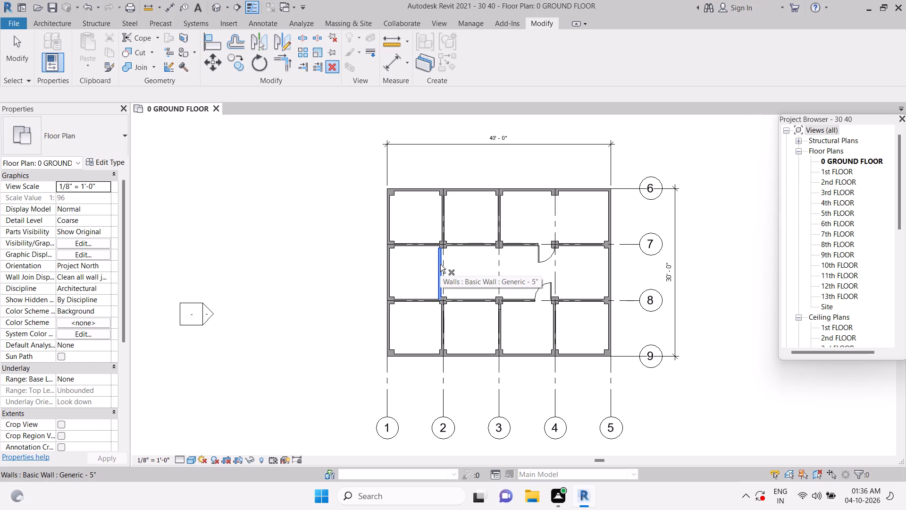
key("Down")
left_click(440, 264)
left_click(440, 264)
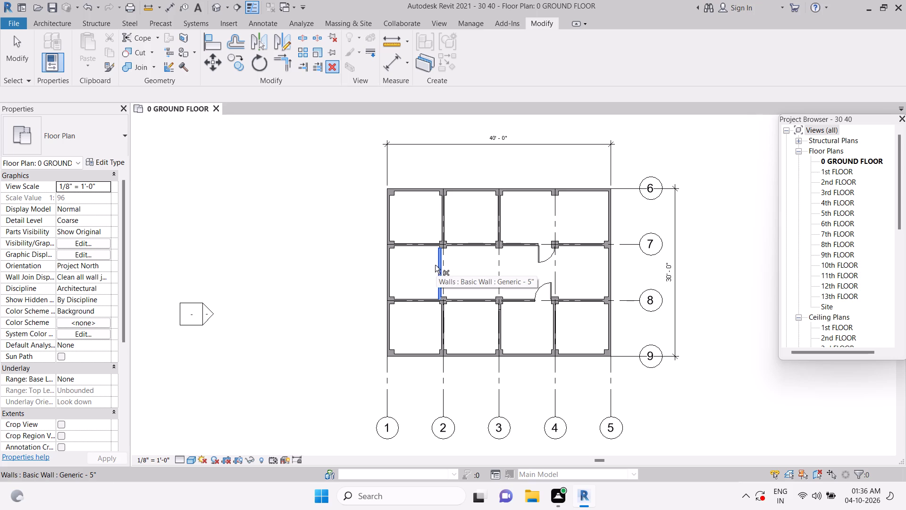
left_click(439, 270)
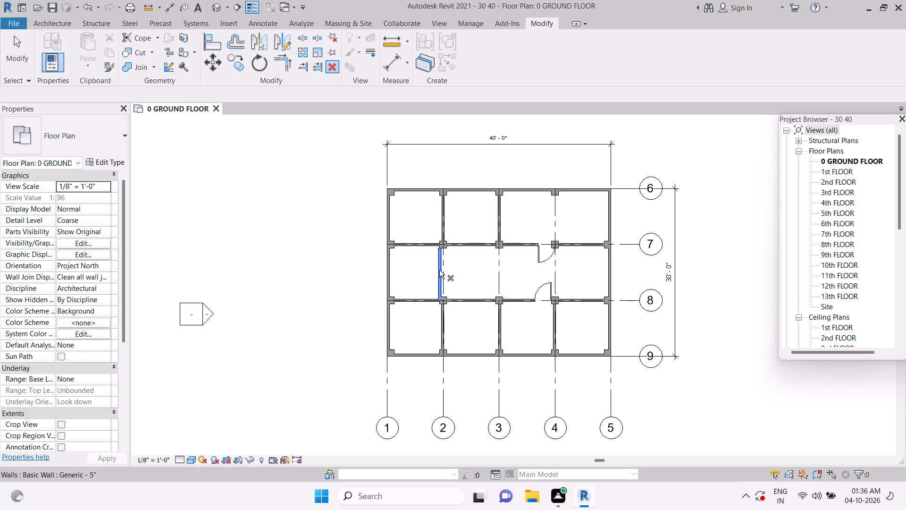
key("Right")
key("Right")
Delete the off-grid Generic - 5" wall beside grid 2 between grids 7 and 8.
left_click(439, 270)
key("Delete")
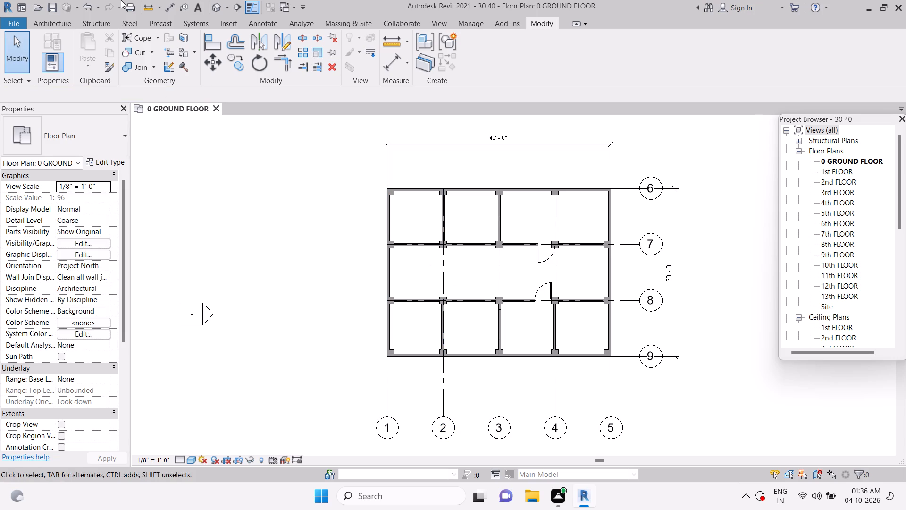
Dismiss the Autodesk Genuine notification card covering the floor plan.
left_click(59, 17)
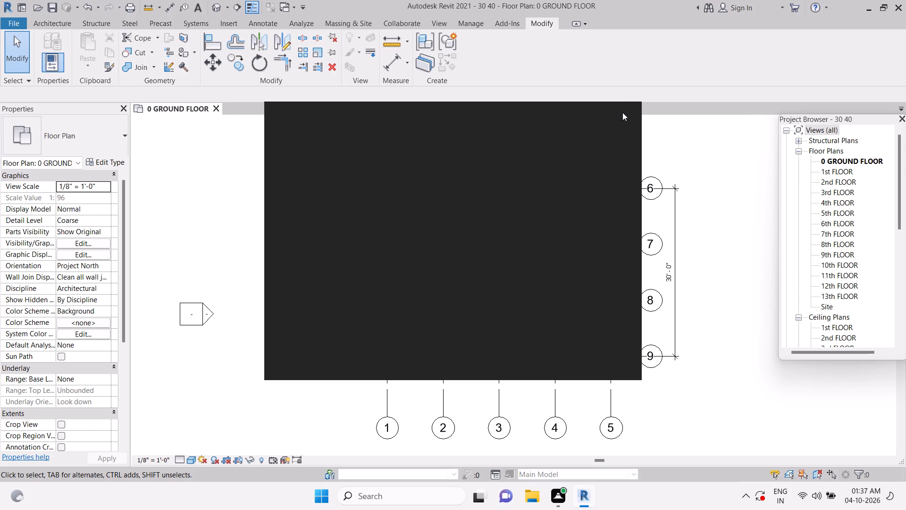
double_click(637, 109)
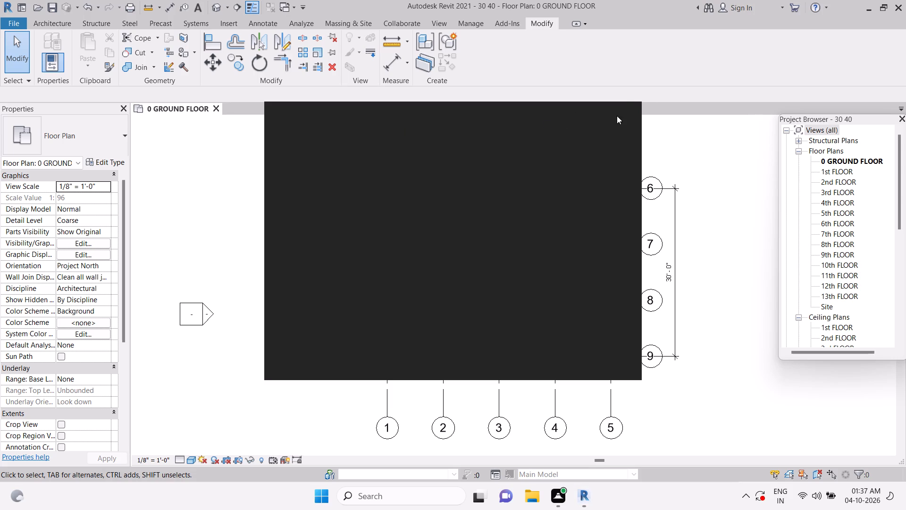
left_click(627, 114)
left_click(627, 114)
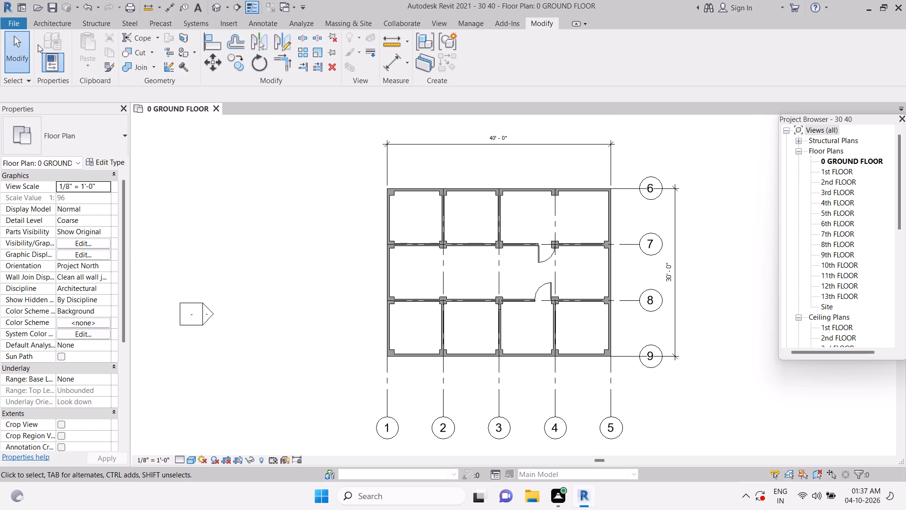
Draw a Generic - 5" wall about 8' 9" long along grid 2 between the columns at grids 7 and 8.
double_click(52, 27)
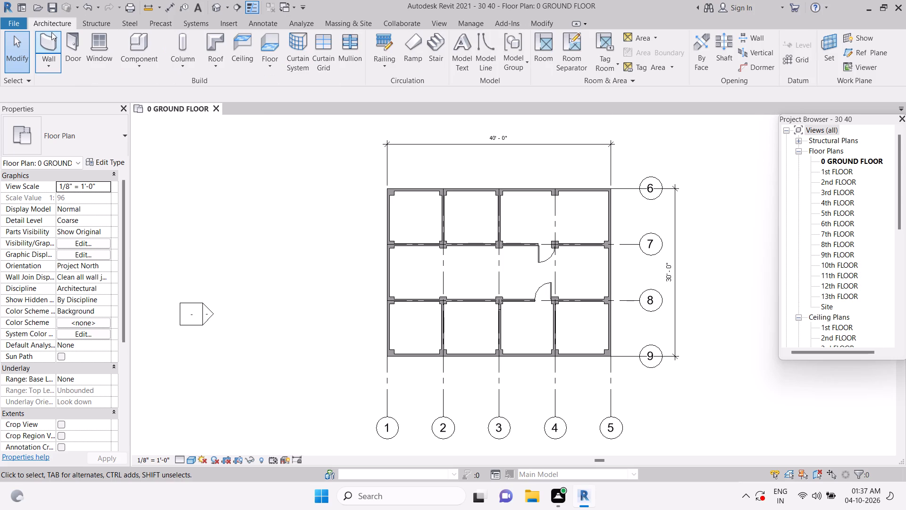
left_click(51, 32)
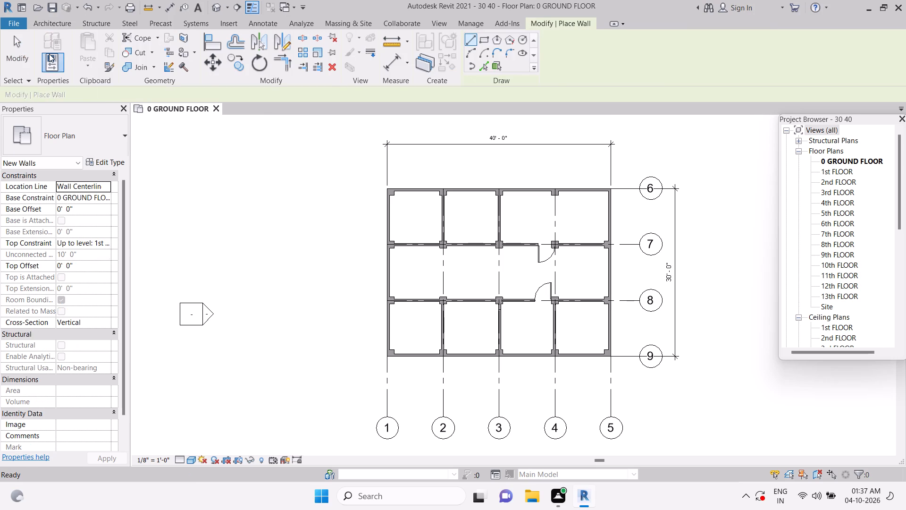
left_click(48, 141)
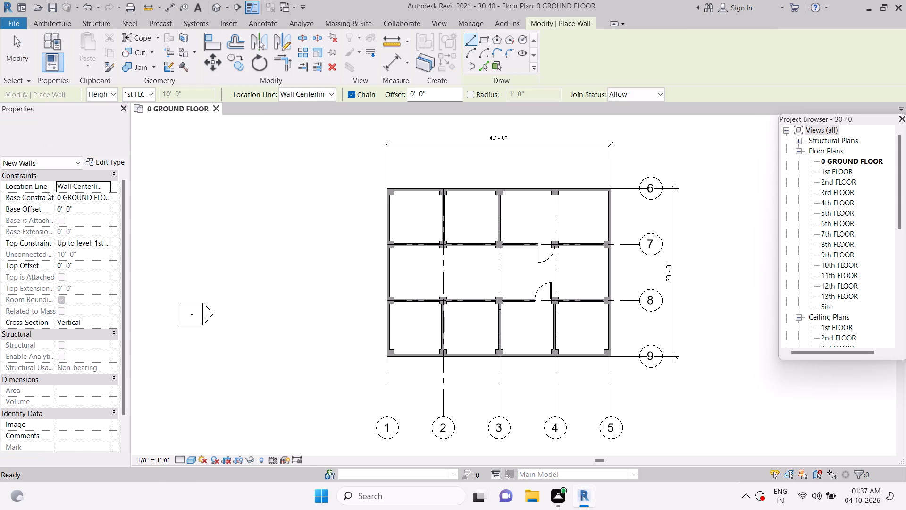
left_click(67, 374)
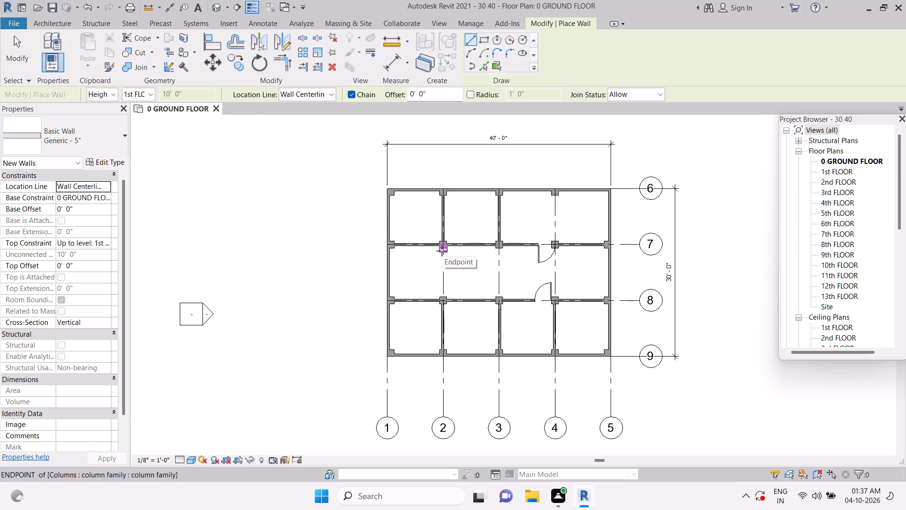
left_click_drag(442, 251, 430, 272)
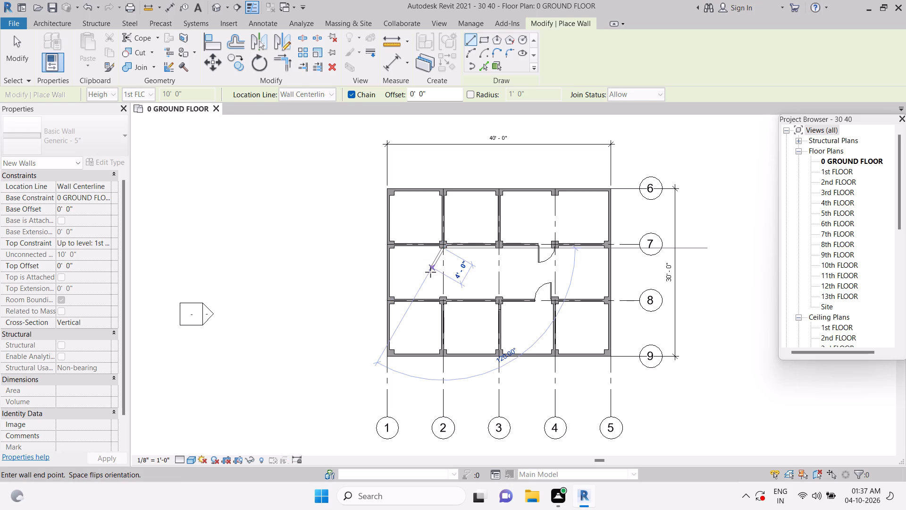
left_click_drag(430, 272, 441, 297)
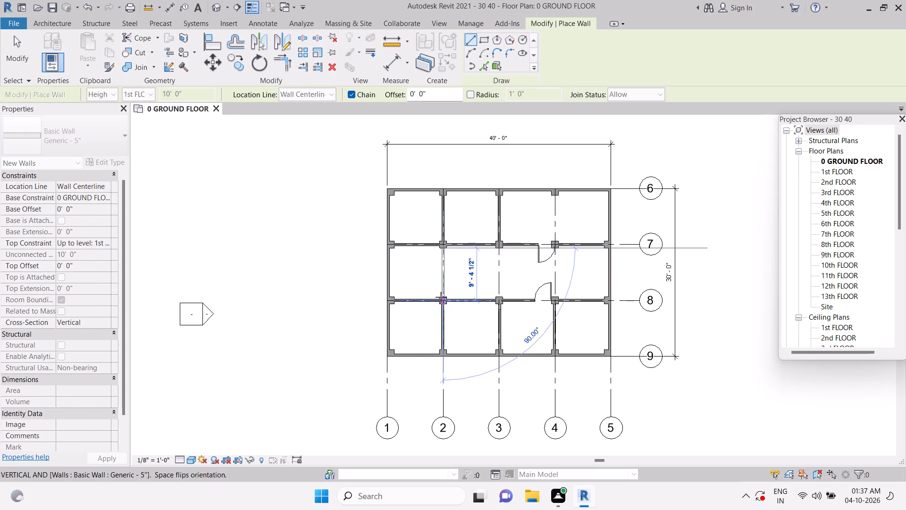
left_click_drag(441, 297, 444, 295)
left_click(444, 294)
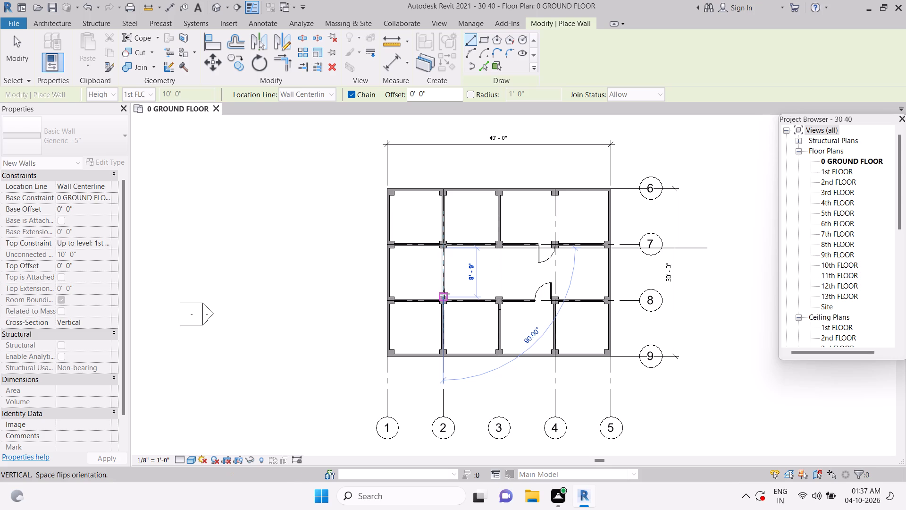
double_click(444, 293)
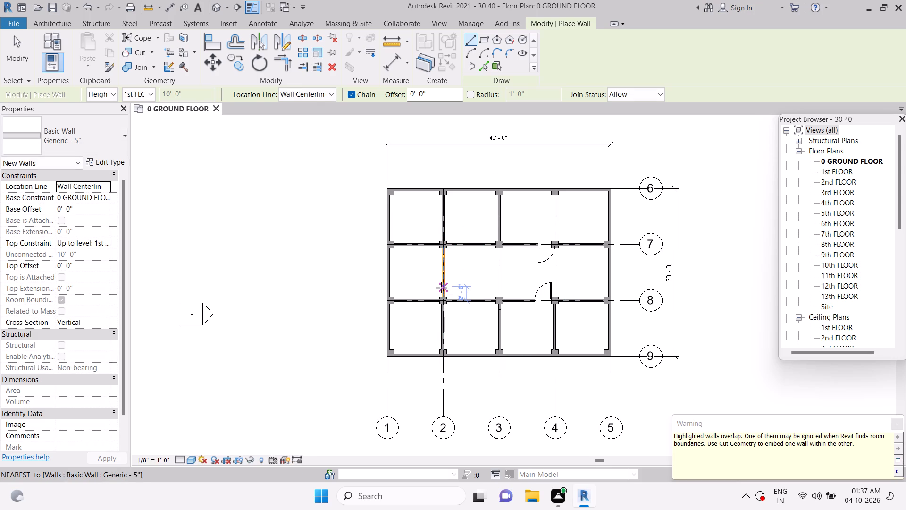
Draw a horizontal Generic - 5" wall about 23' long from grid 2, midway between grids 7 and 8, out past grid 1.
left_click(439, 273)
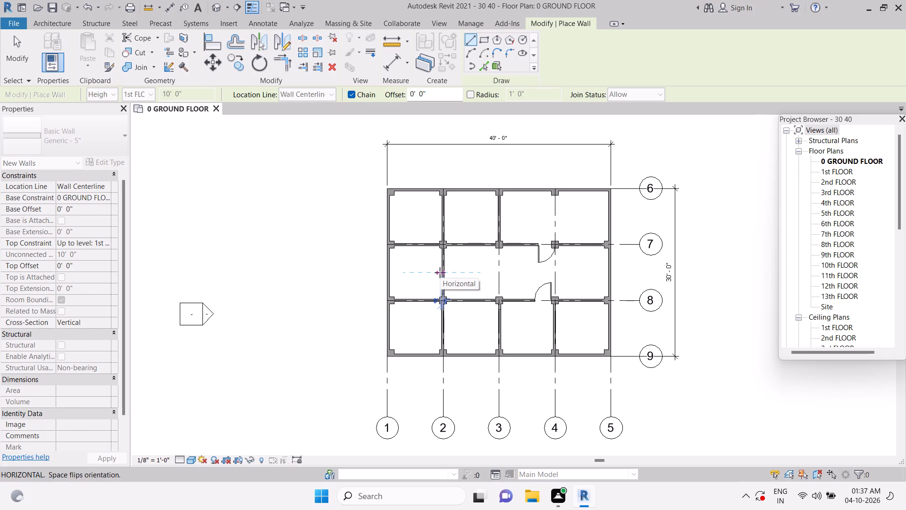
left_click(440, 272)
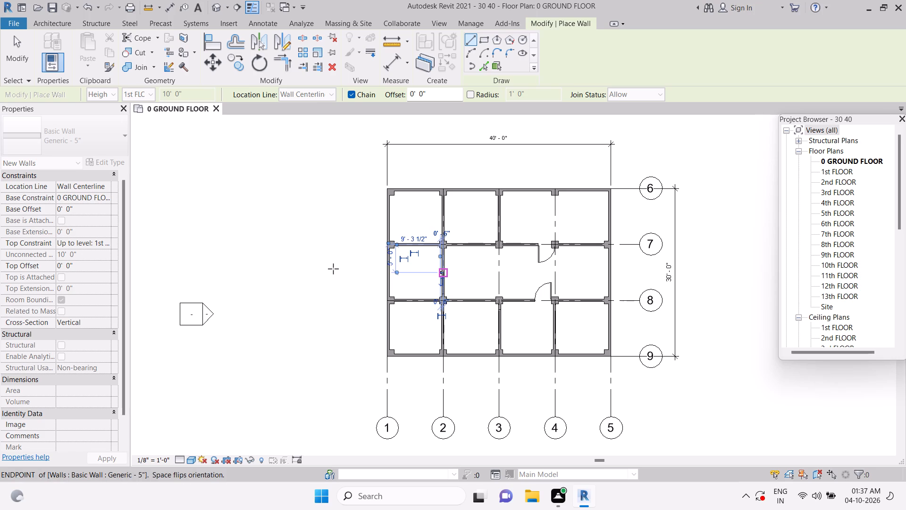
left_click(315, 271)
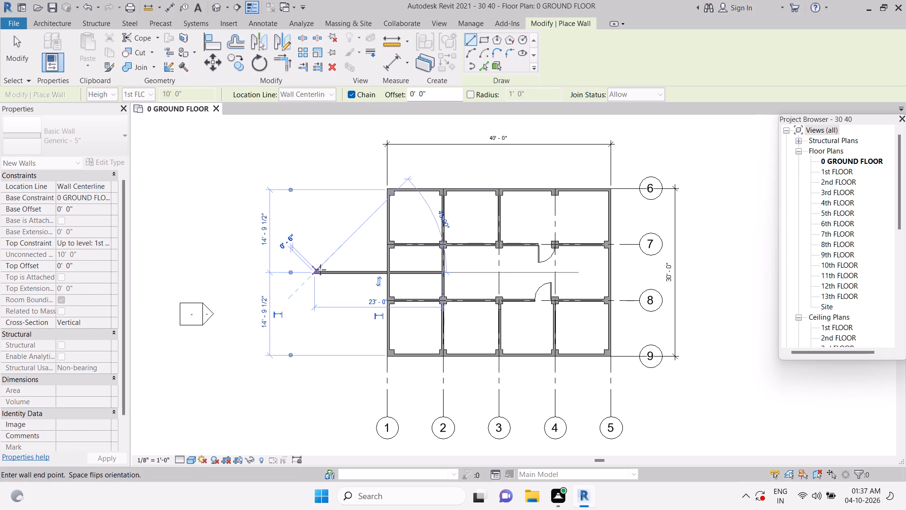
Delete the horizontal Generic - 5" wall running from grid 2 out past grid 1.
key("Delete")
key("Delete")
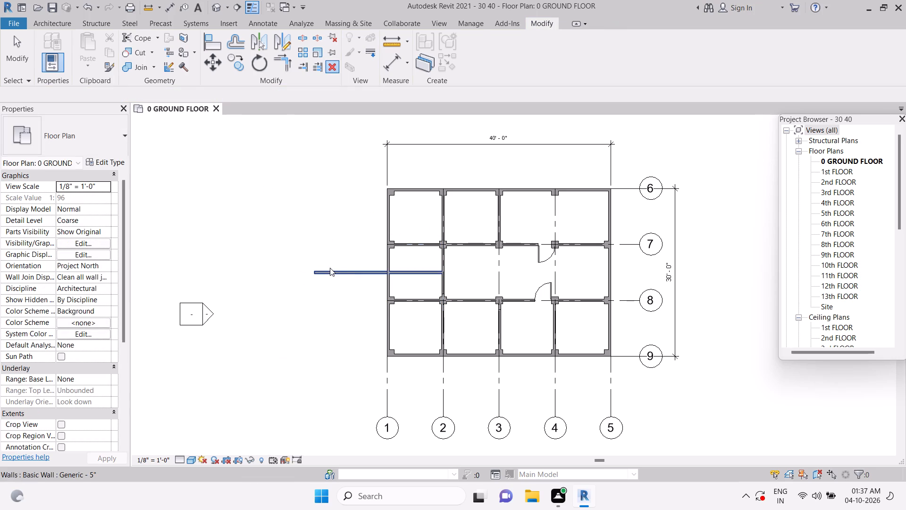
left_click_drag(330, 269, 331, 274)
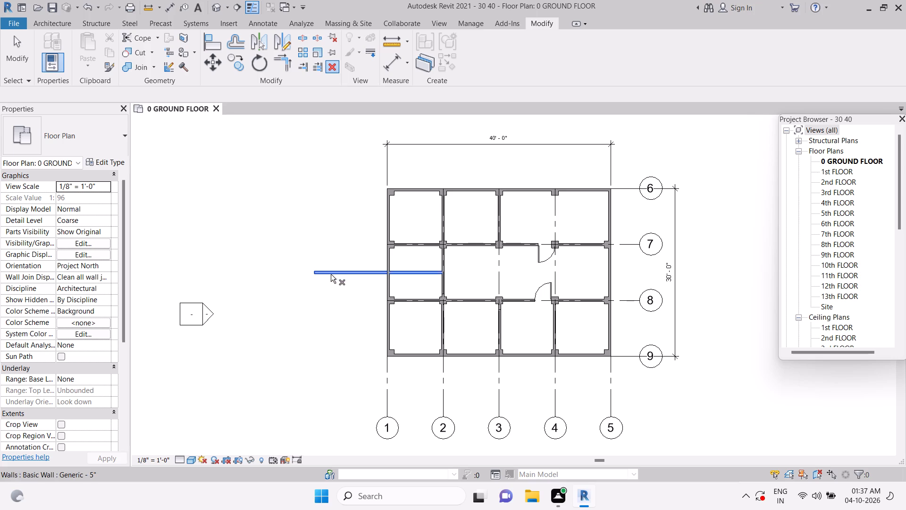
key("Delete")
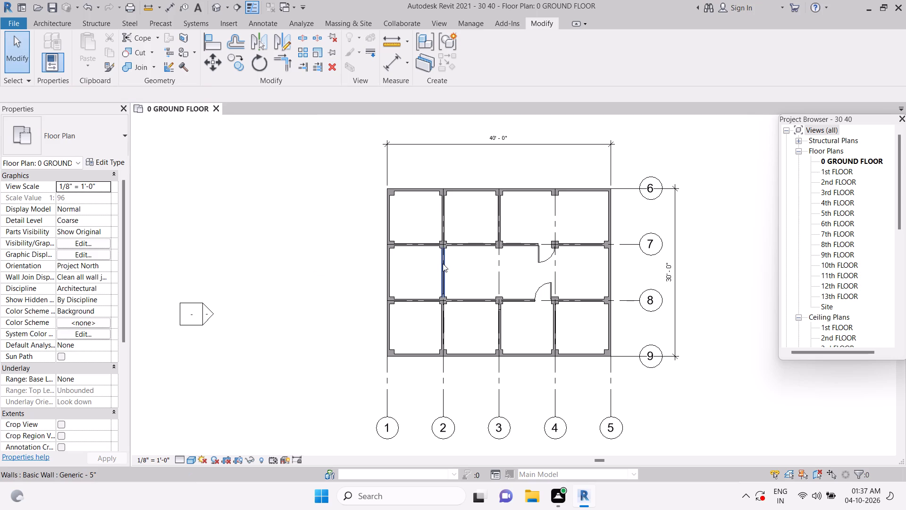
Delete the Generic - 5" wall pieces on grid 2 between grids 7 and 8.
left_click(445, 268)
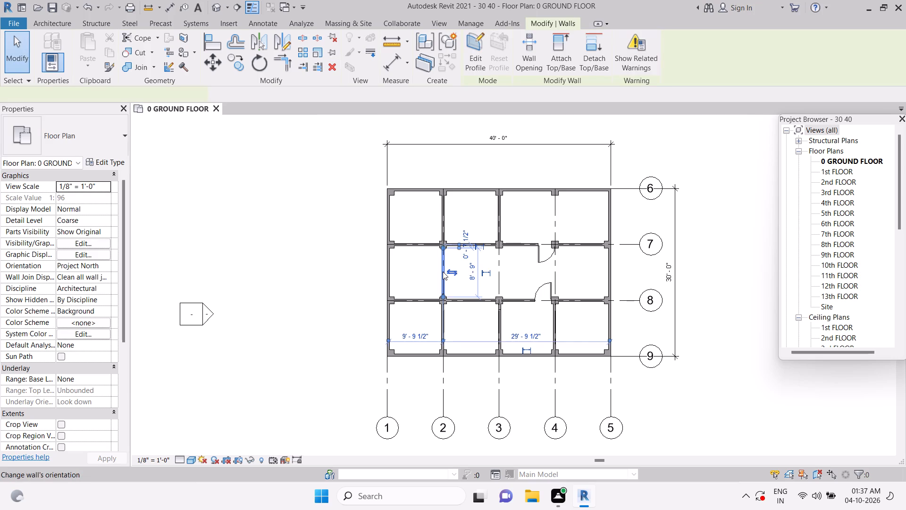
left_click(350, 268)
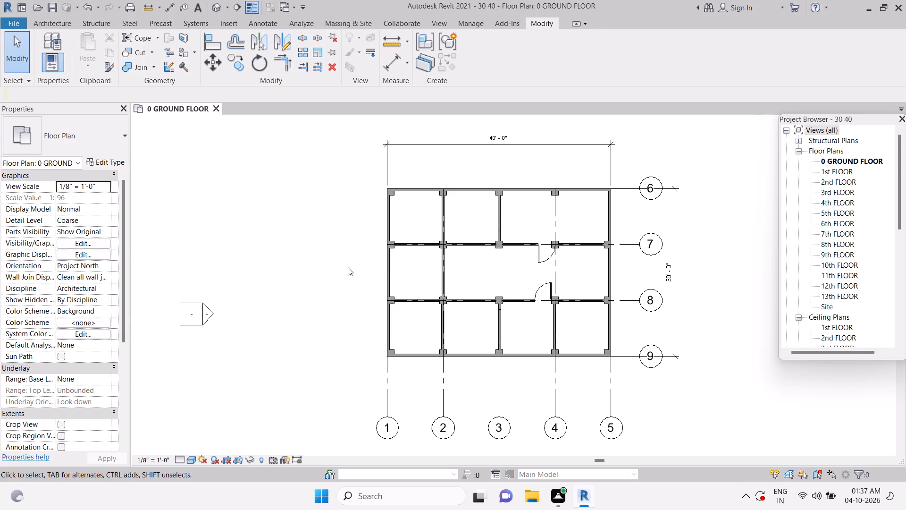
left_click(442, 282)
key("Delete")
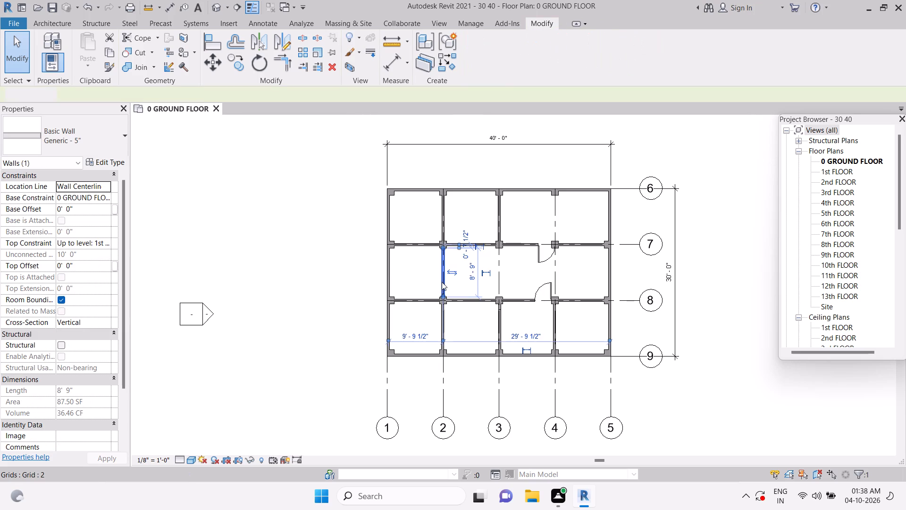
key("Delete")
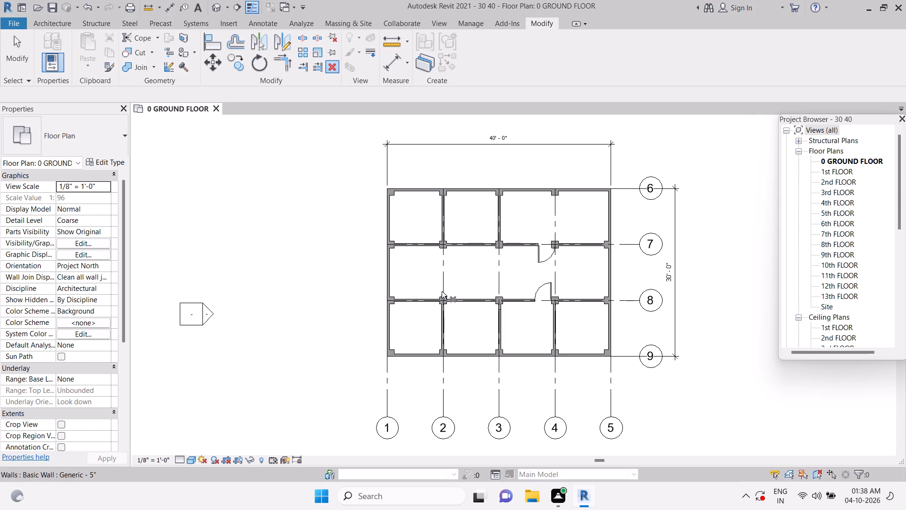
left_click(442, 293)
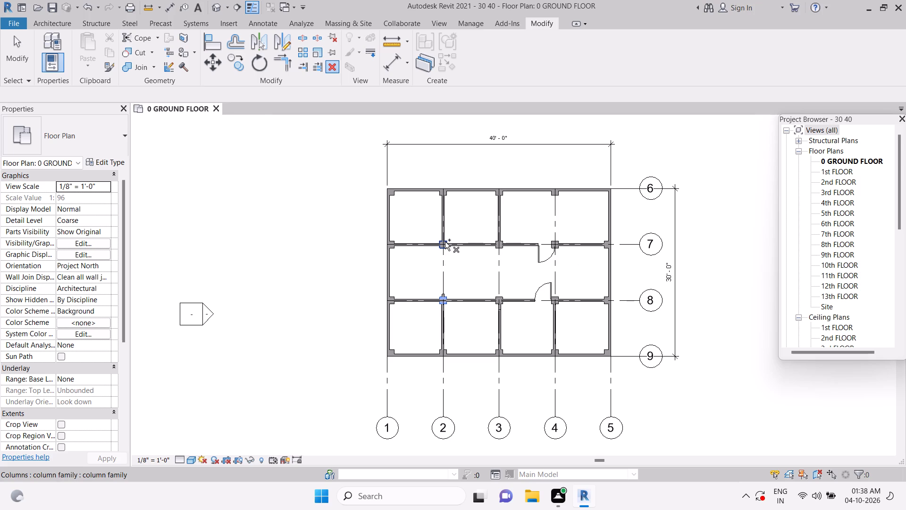
Undo the recent wall deletions and drawings back to the off-grid Generic - 5" wall beside grid 2.
key("ctrl+z")
key("ctrl+z")
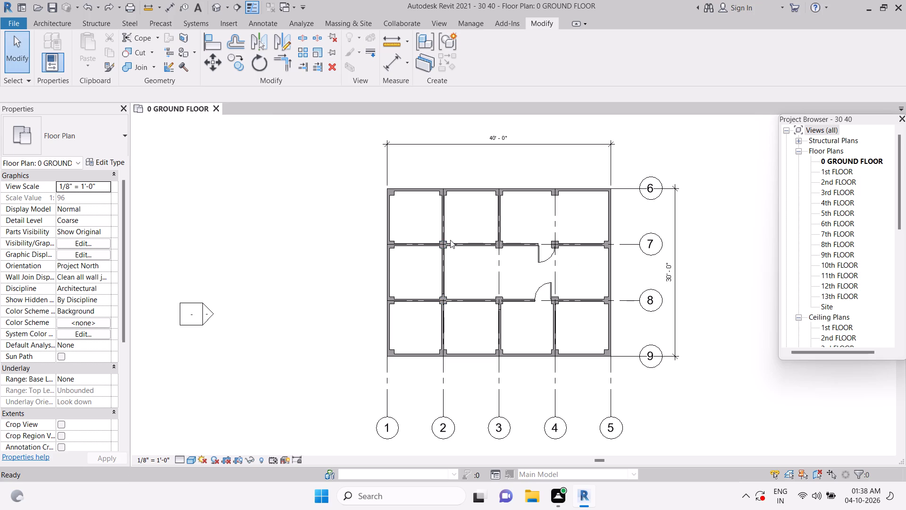
key("ctrl+z")
key("ctrl+z")
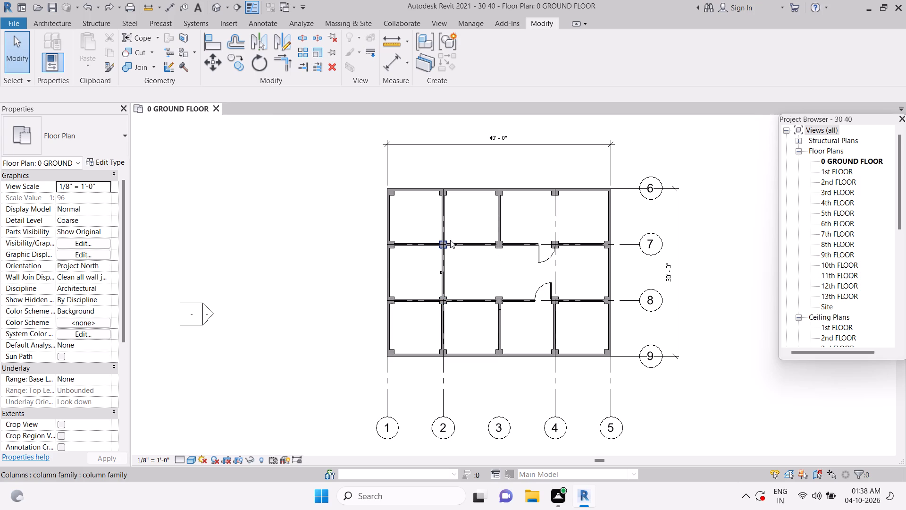
key("ctrl+z")
key("ctrl+z")
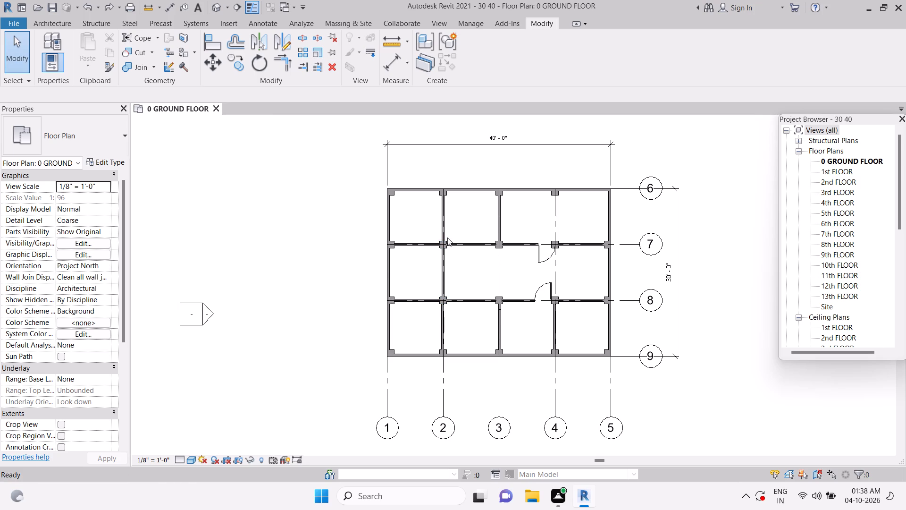
key("ctrl+z")
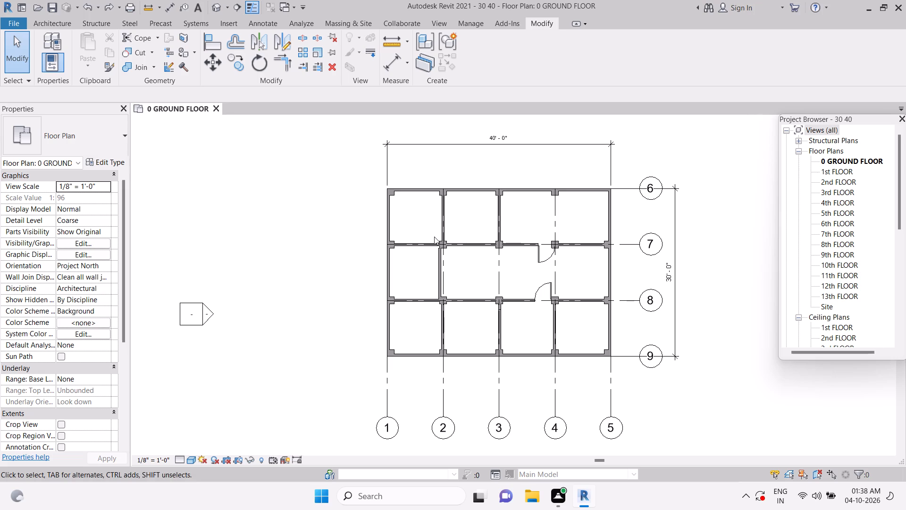
Nudge the off-grid Generic - 5" wall between grids 7 and 8 onto the grid 2 line.
left_click(438, 262)
key("Right")
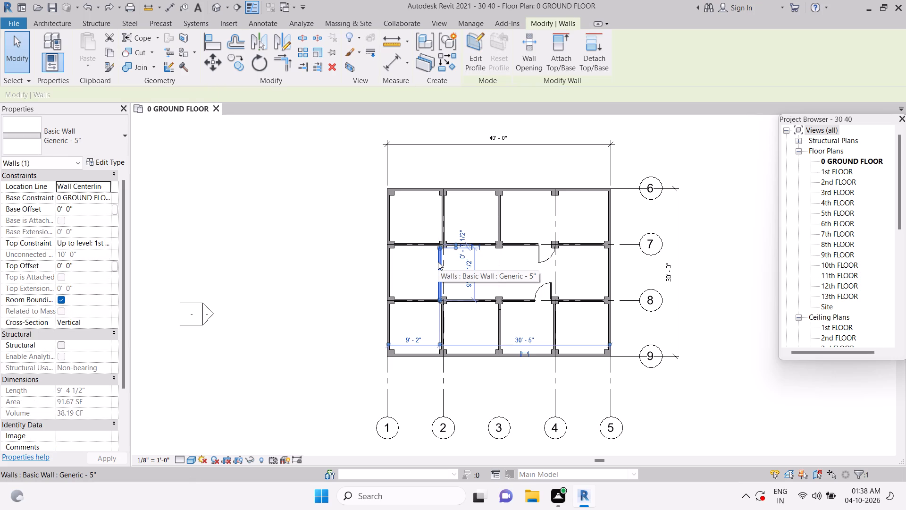
key("Right")
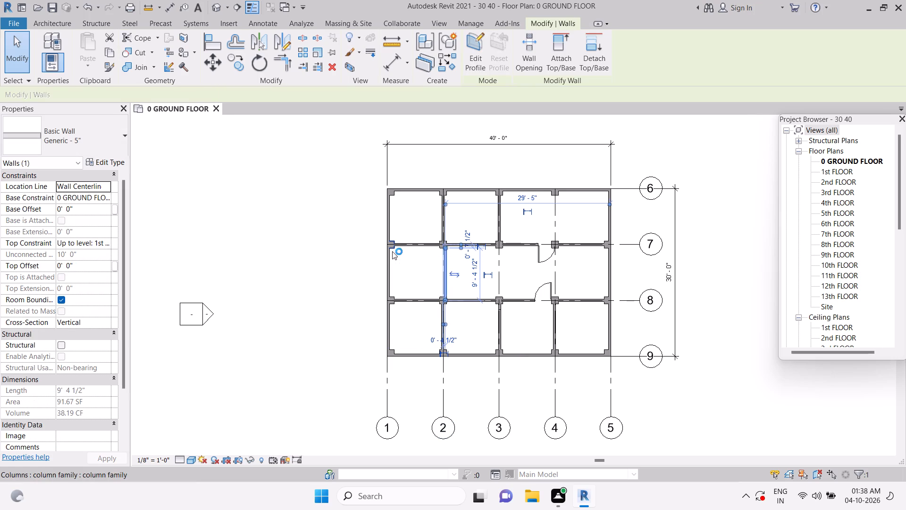
key("Left")
key("Left")
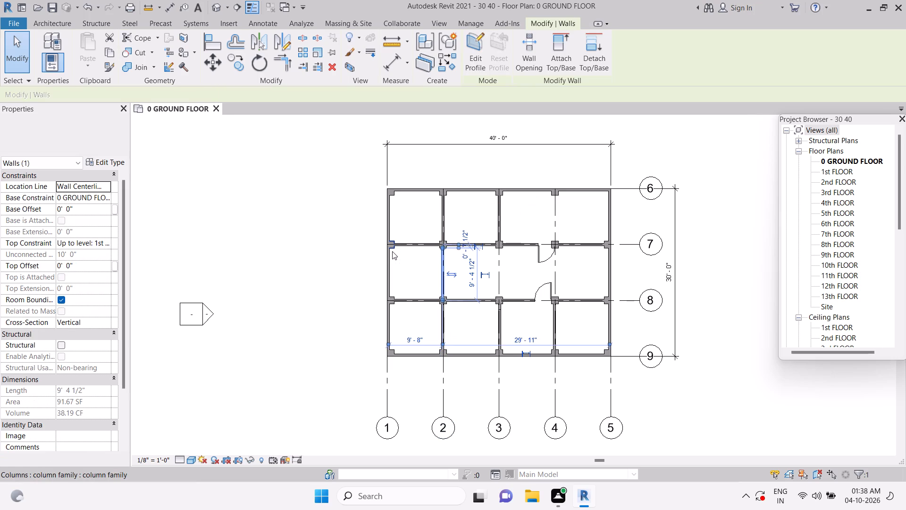
key("Right")
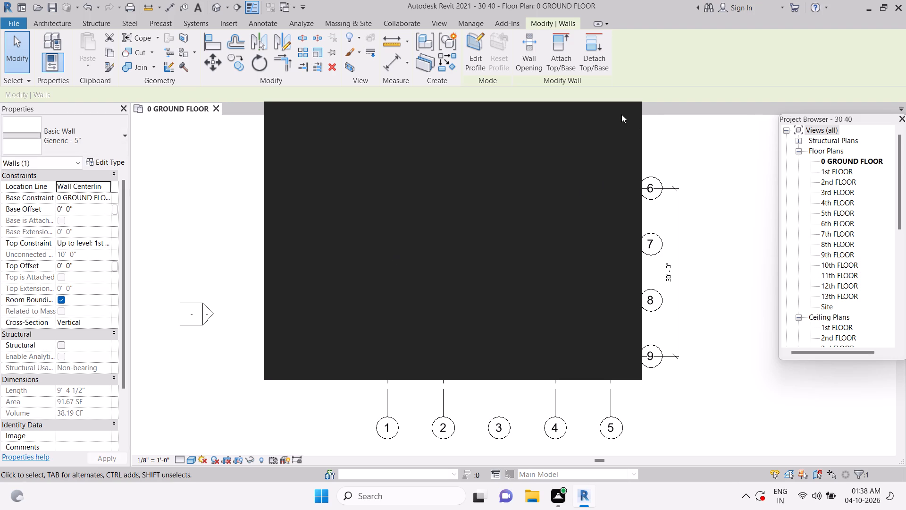
Dismiss the Autodesk Genuine notification card again and clear the wall selection.
left_click(635, 106)
left_click(627, 110)
left_click(627, 110)
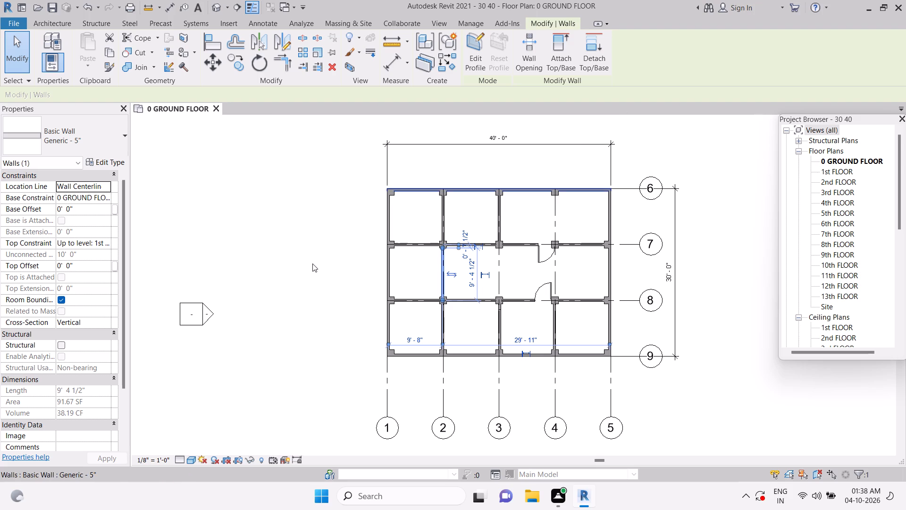
left_click(312, 263)
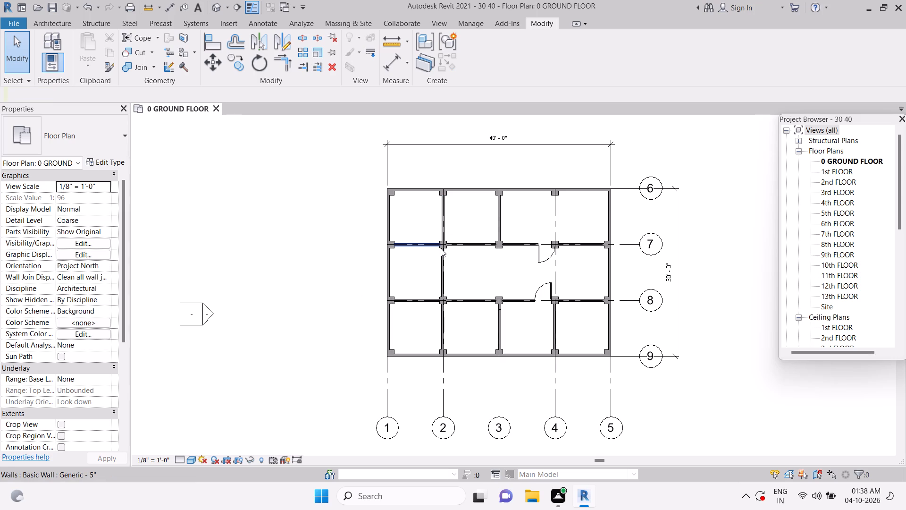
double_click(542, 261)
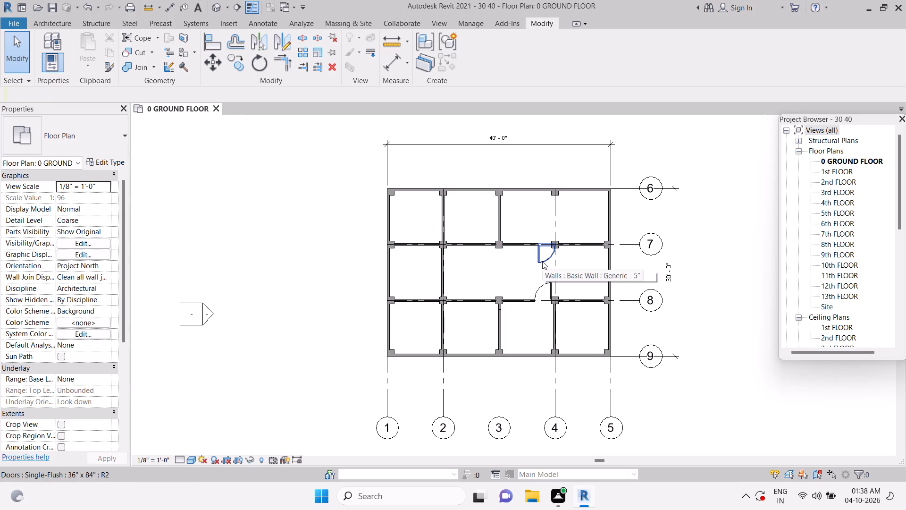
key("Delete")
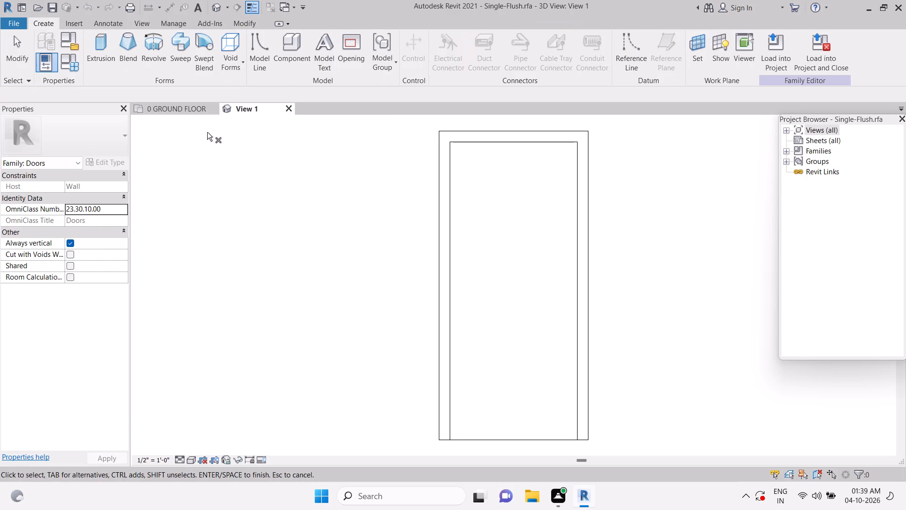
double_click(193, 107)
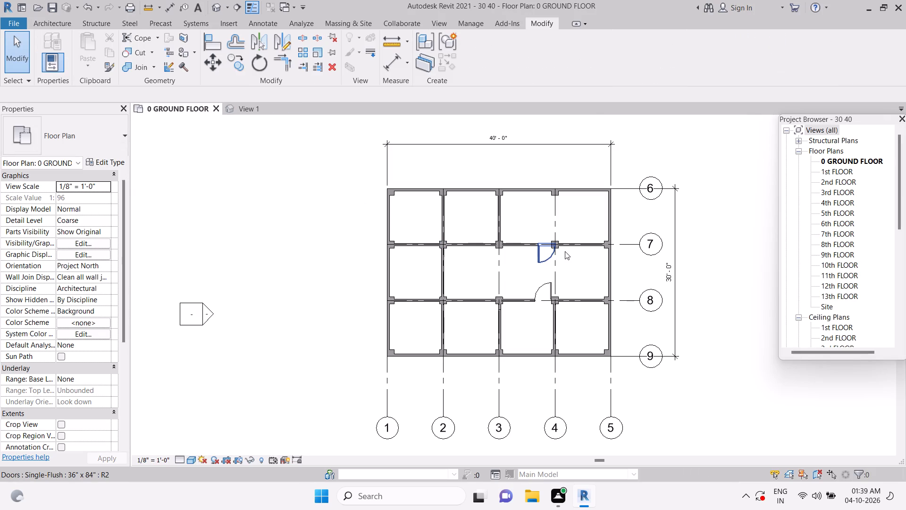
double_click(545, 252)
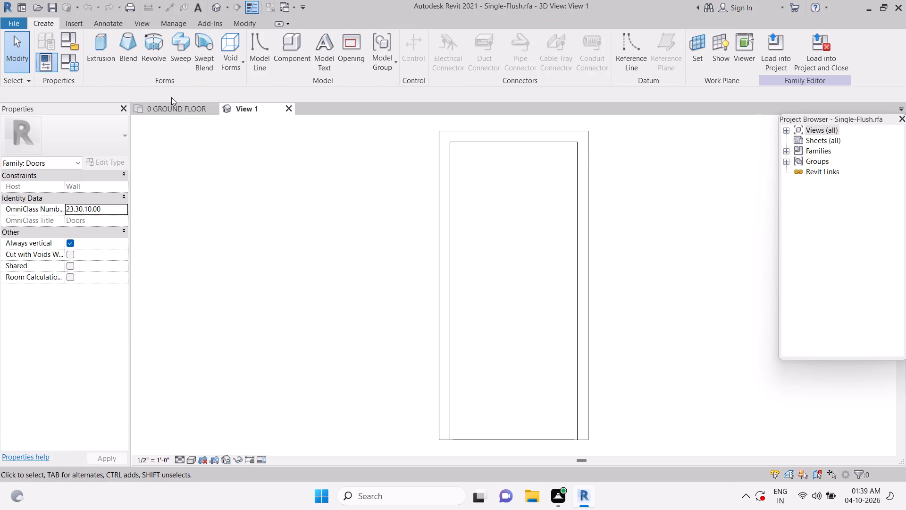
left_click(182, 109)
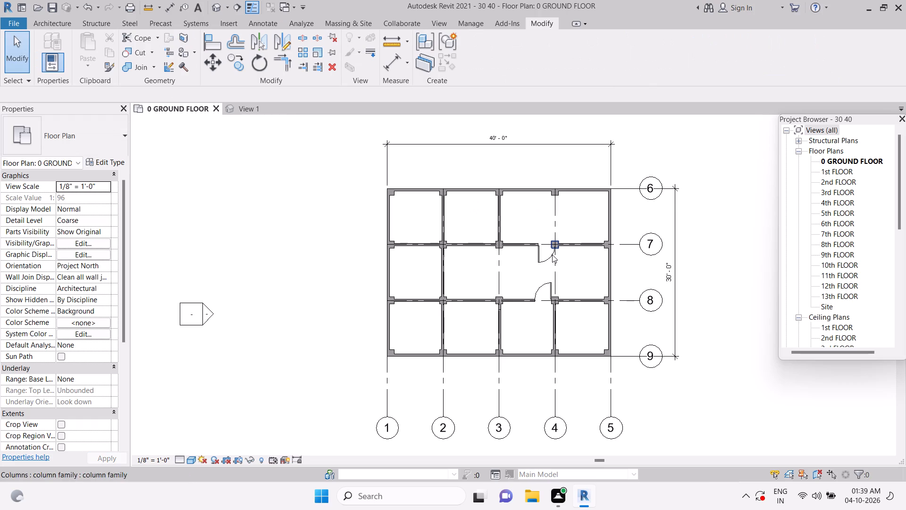
Delete the two Single-Flush 36" x 84" doors beside grid 4, one on the grid 7 wall and one on the grid 8 wall.
left_click(549, 257)
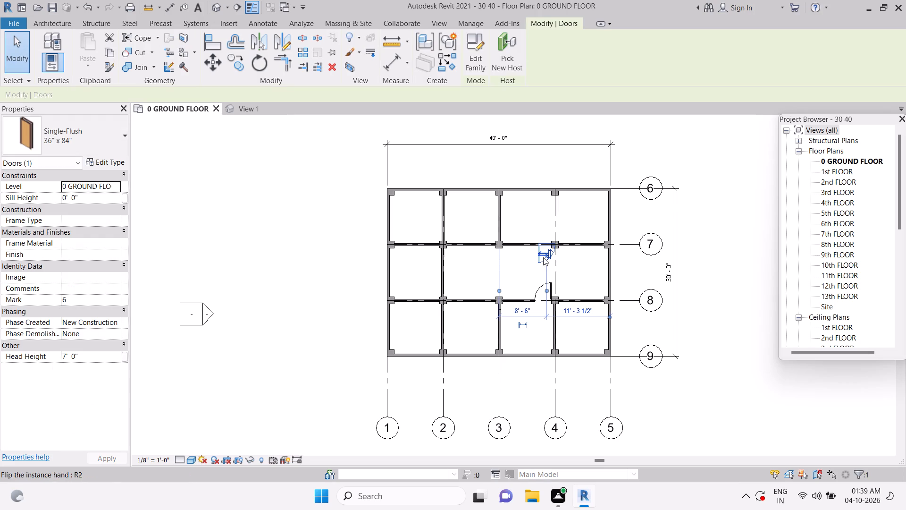
key("Delete")
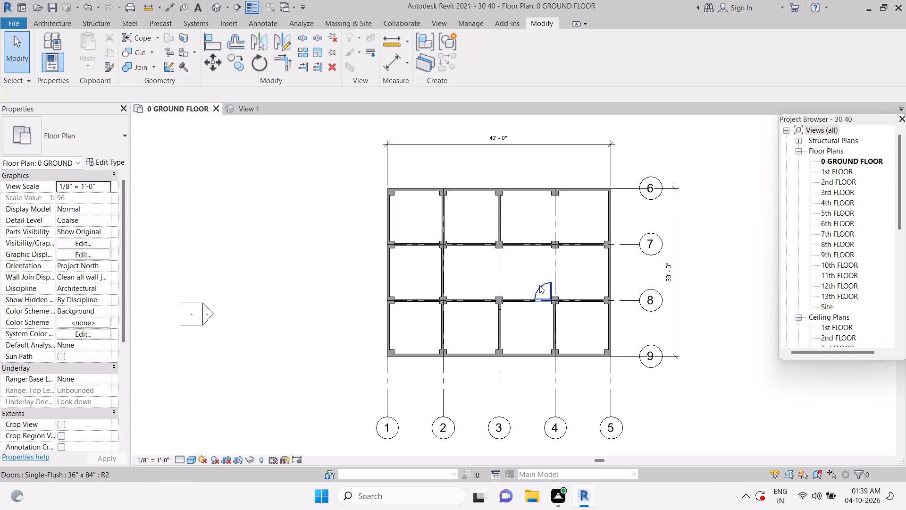
left_click(537, 290)
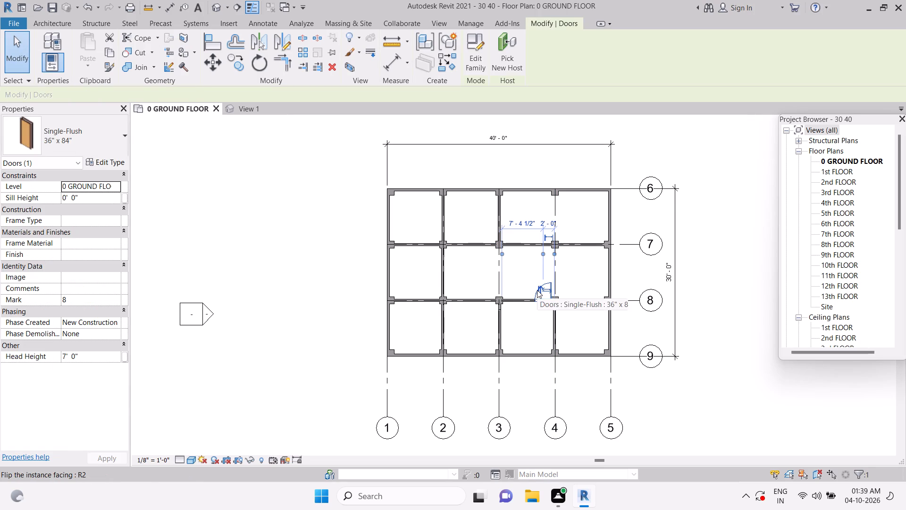
key("Delete")
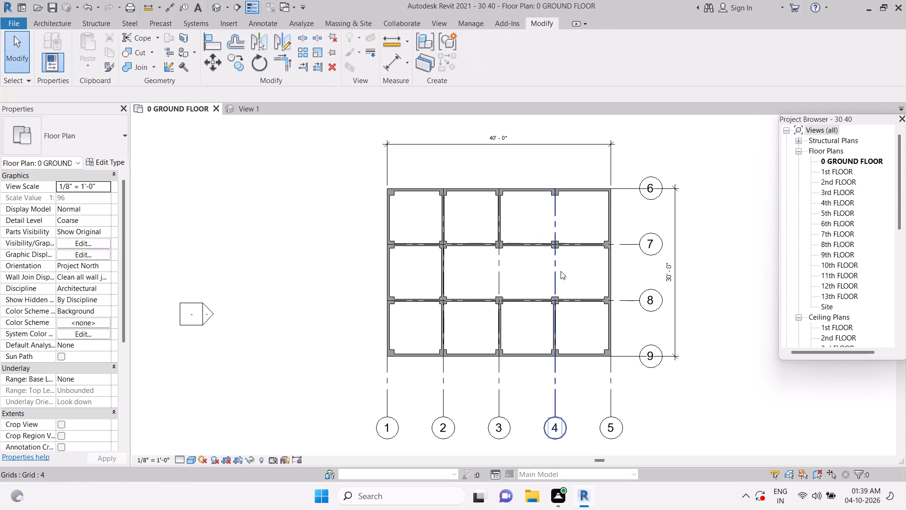
left_click(310, 277)
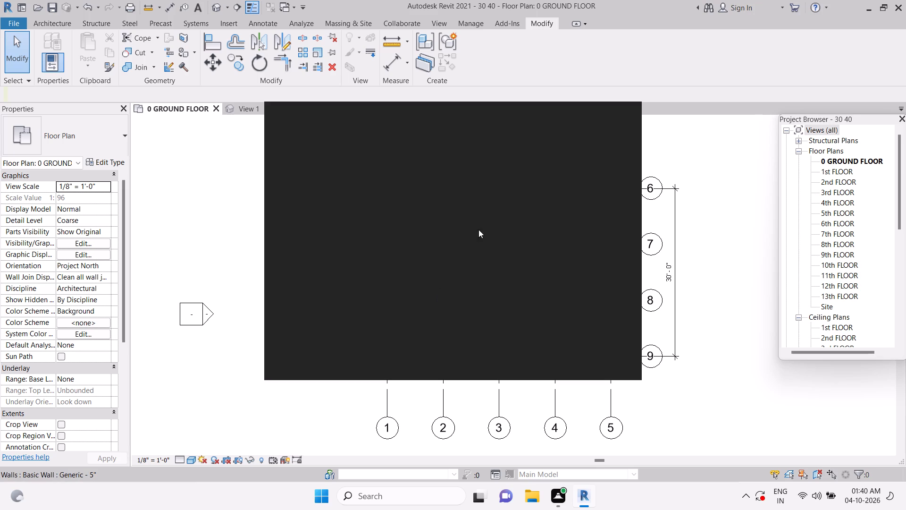
Dismiss the Autodesk Genuine notification card.
left_click(631, 105)
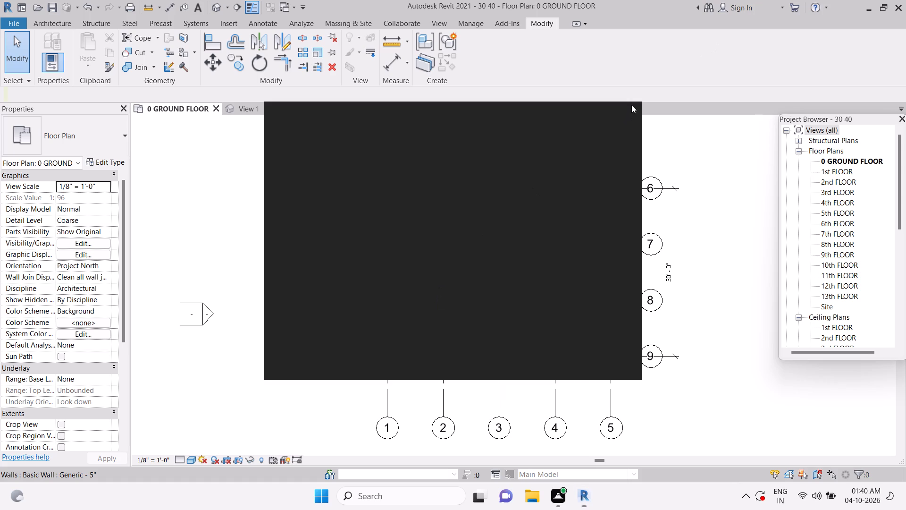
left_click(632, 111)
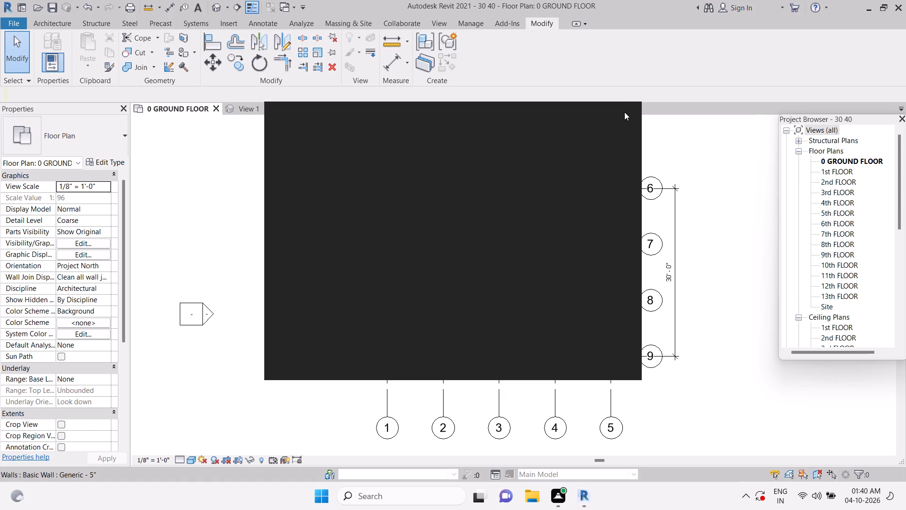
left_click(624, 112)
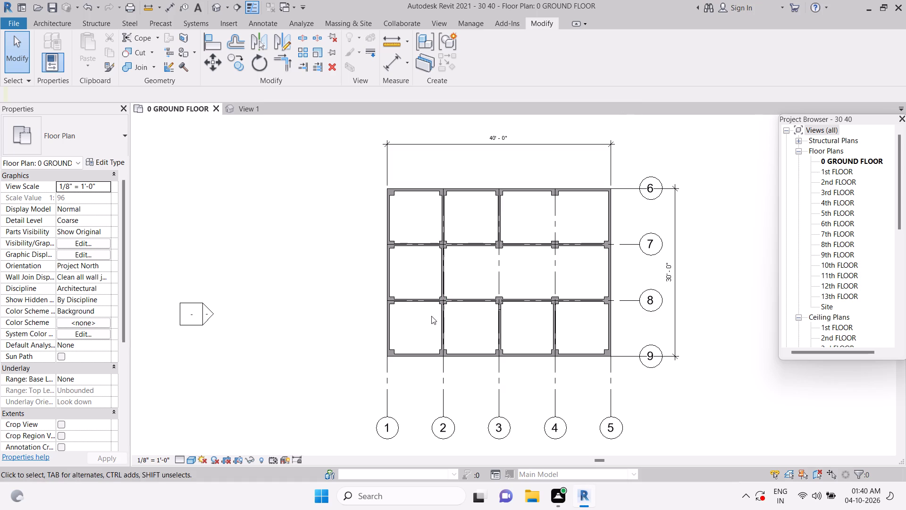
Delete the Generic - 5" walls on grid 2 between grids 8 and 9 and between grids 6 and 7.
left_click(439, 328)
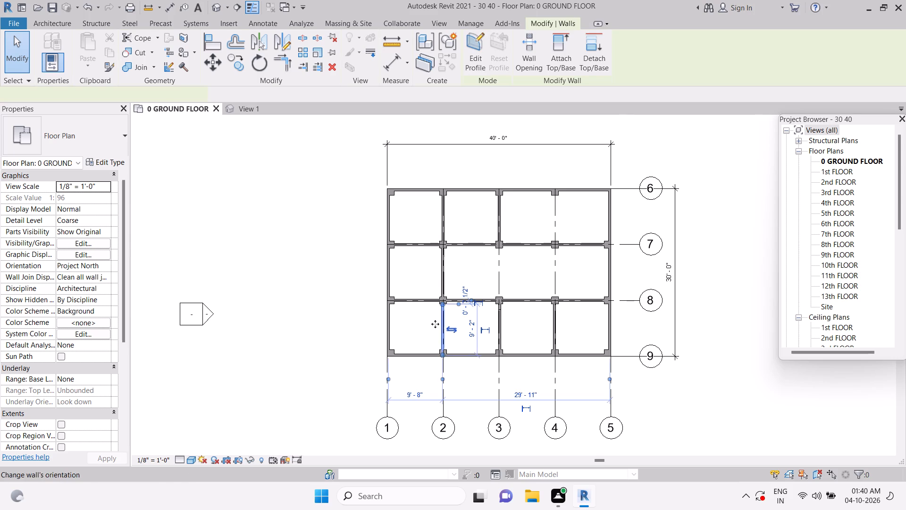
key("Delete")
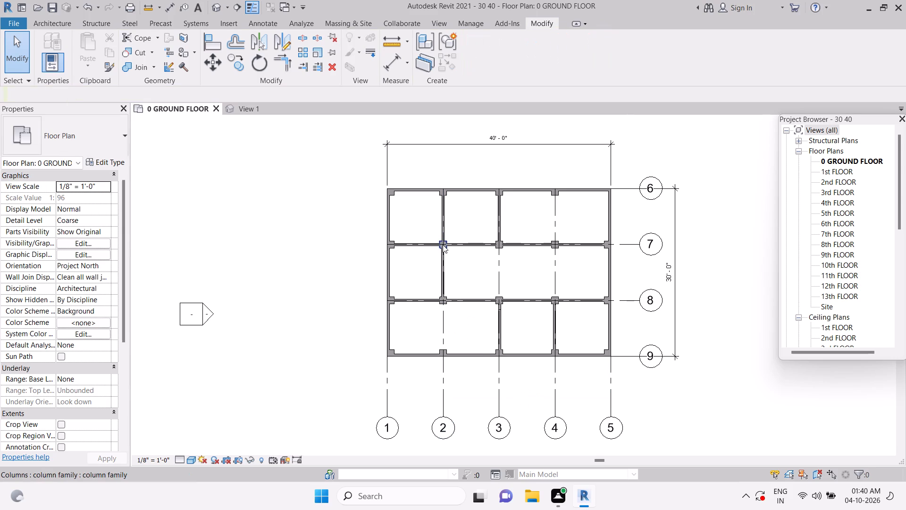
double_click(443, 220)
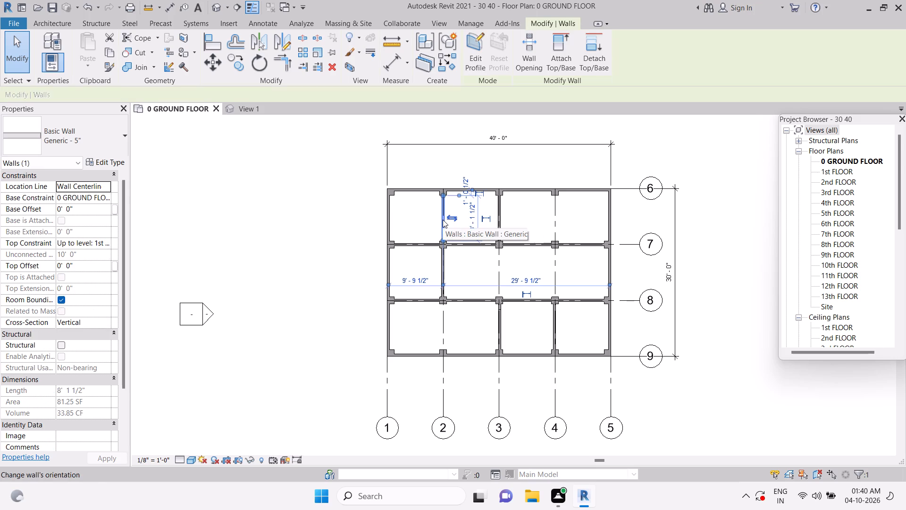
key("Delete")
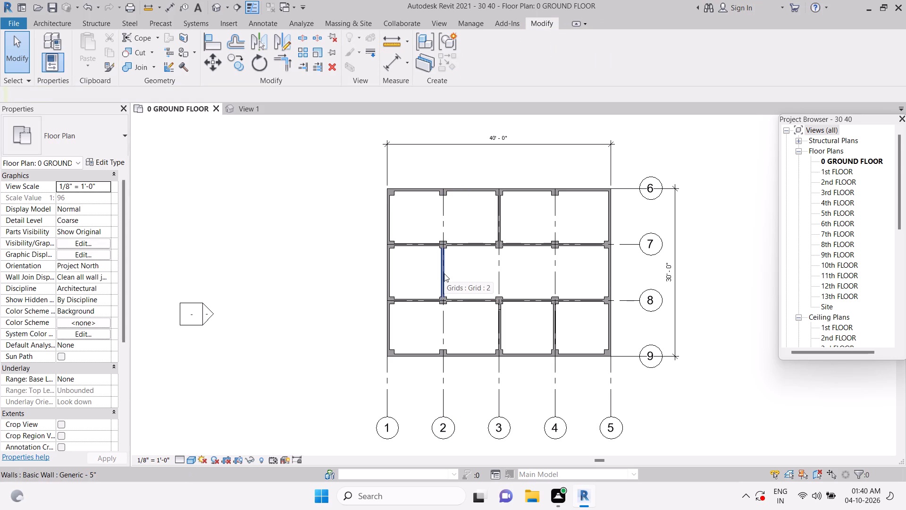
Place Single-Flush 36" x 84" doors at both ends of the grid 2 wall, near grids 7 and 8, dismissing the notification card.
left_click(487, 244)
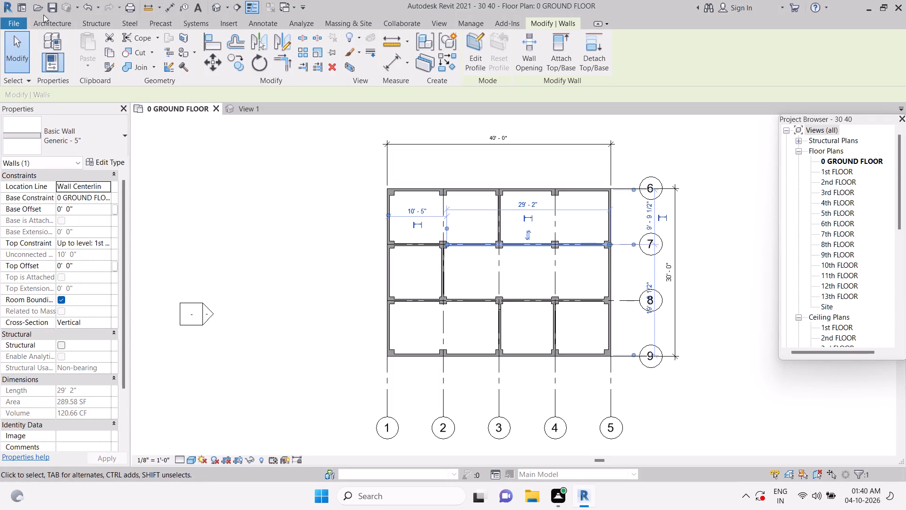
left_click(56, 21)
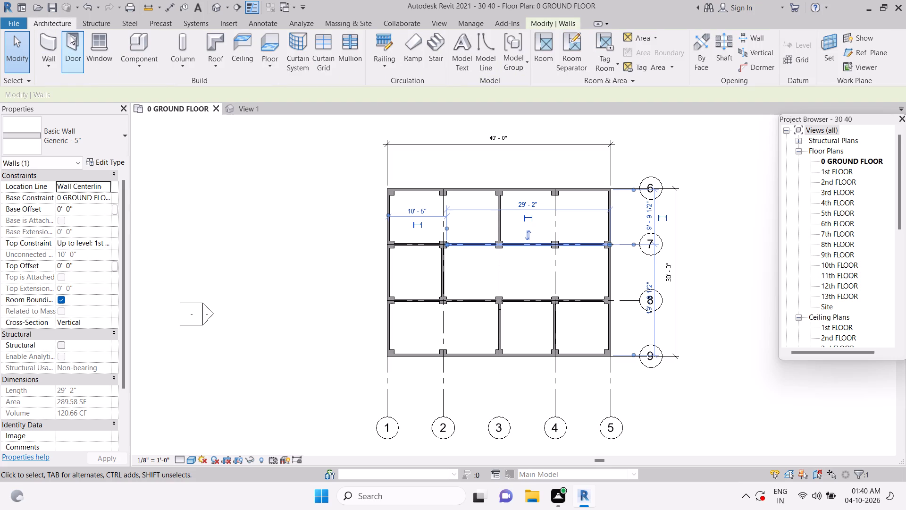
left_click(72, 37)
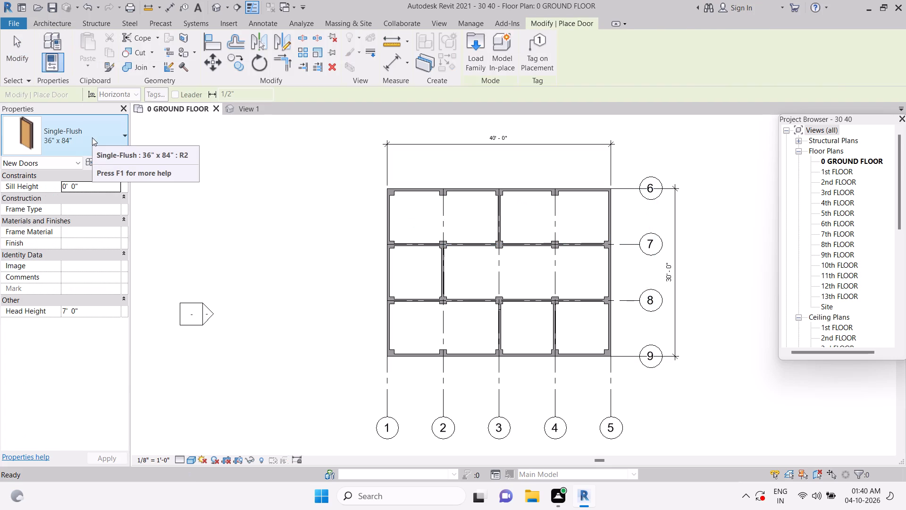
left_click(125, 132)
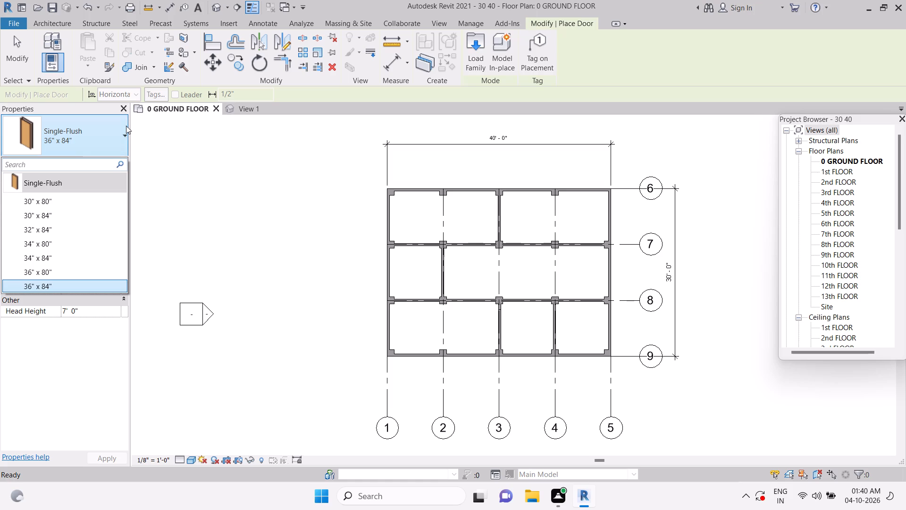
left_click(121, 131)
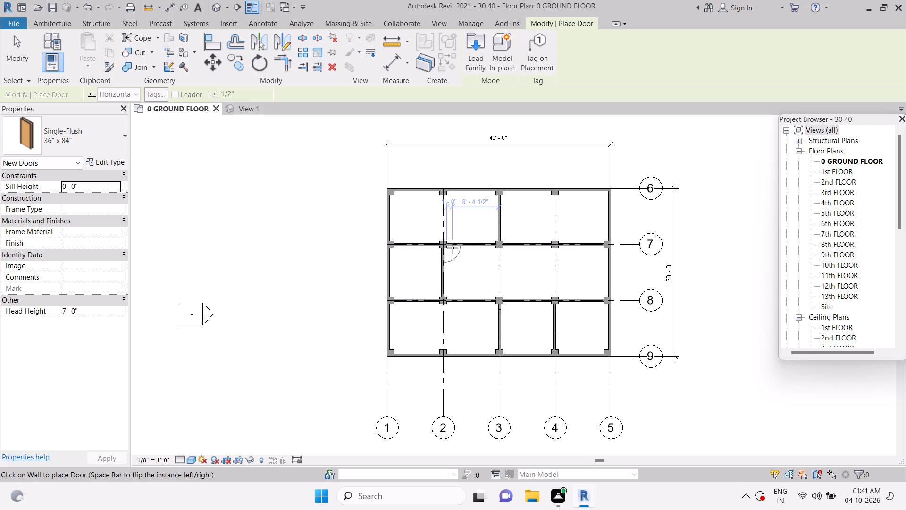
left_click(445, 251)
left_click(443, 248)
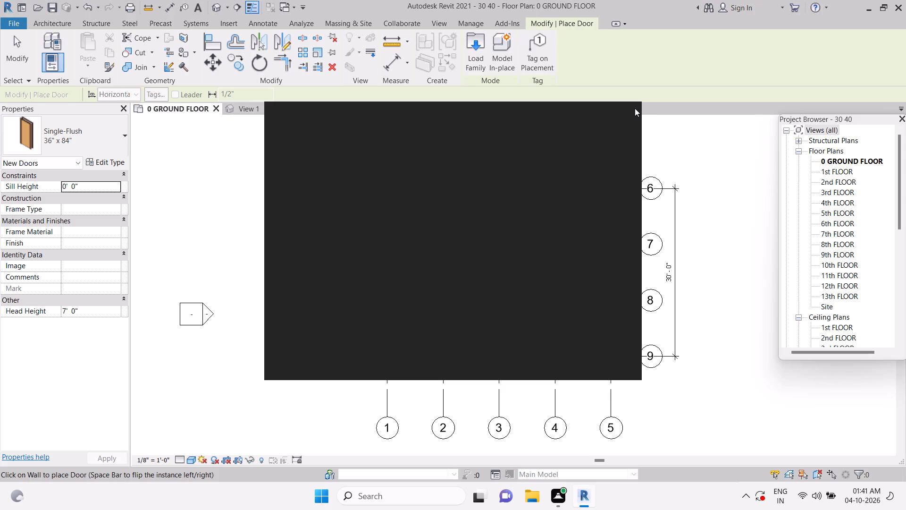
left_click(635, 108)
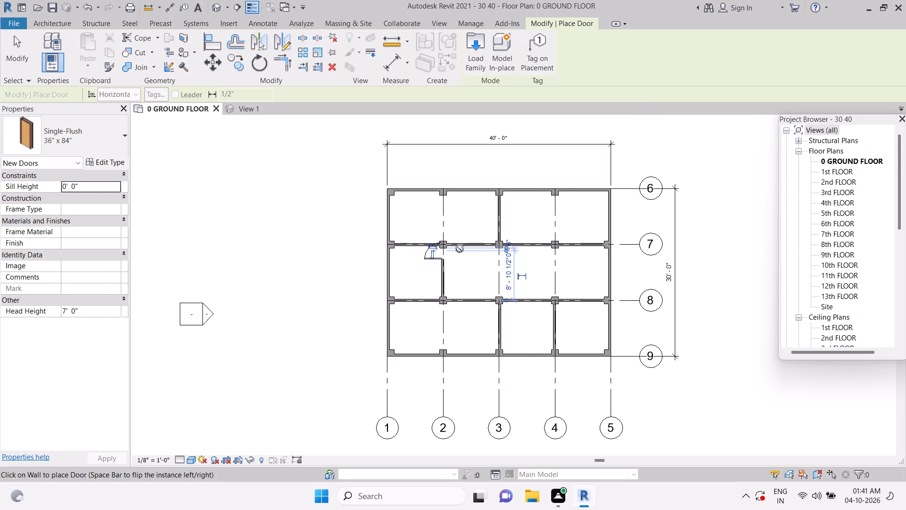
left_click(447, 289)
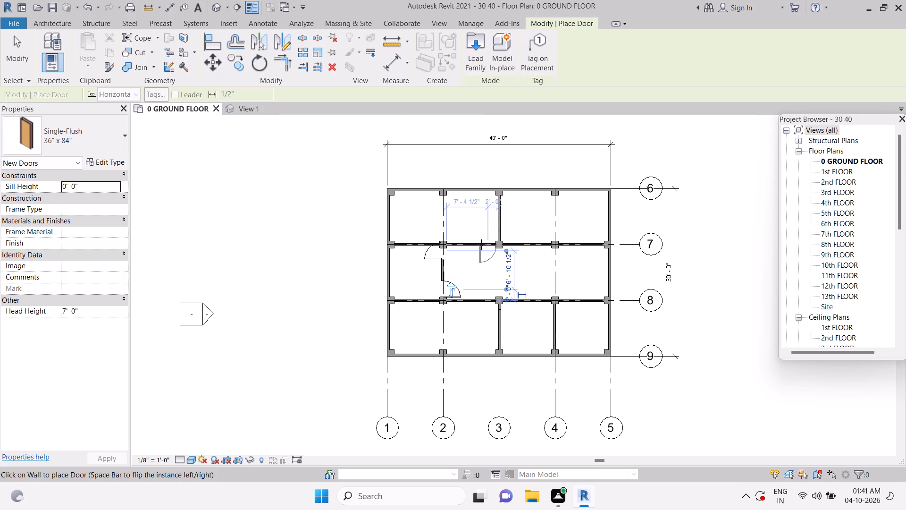
Place a Single-Flush 36" x 84" door on the grid 7 wall just past grid 2 toward grid 3, opening into the middle bay.
left_click(456, 245)
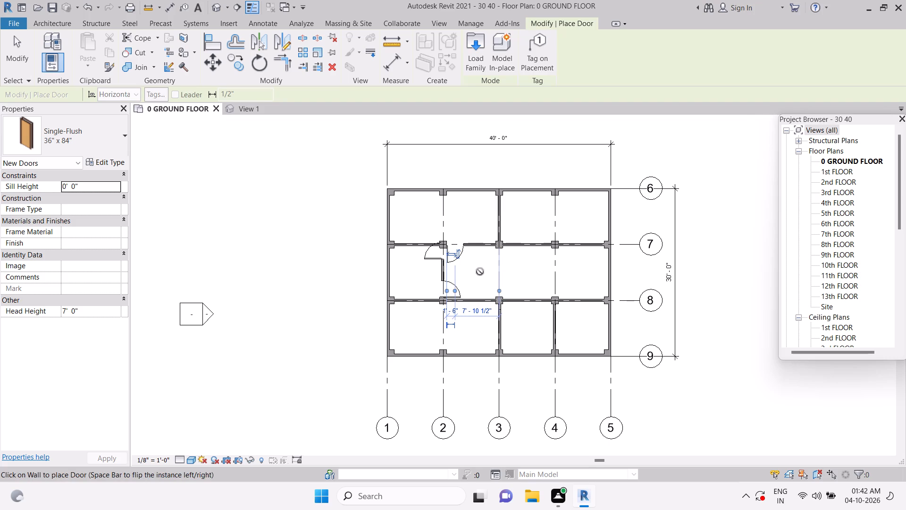
left_click(331, 218)
left_click(459, 294)
left_click(455, 289)
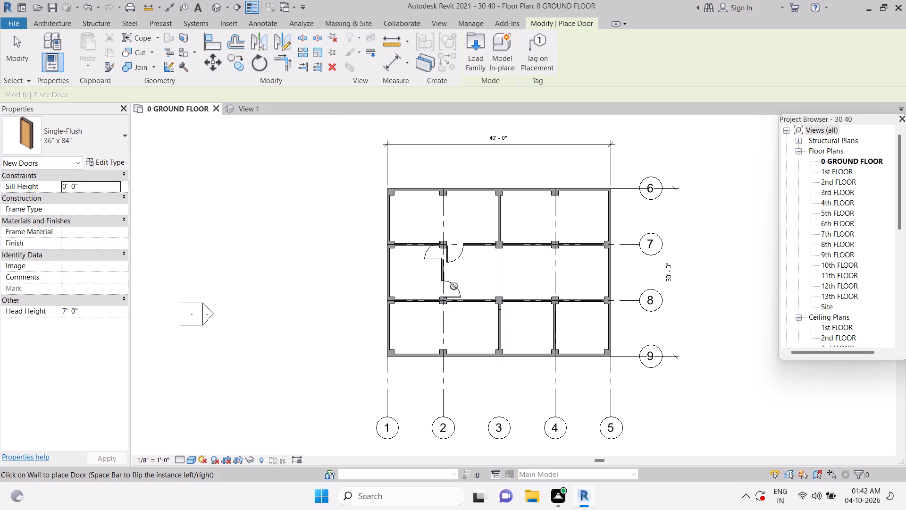
left_click(228, 196)
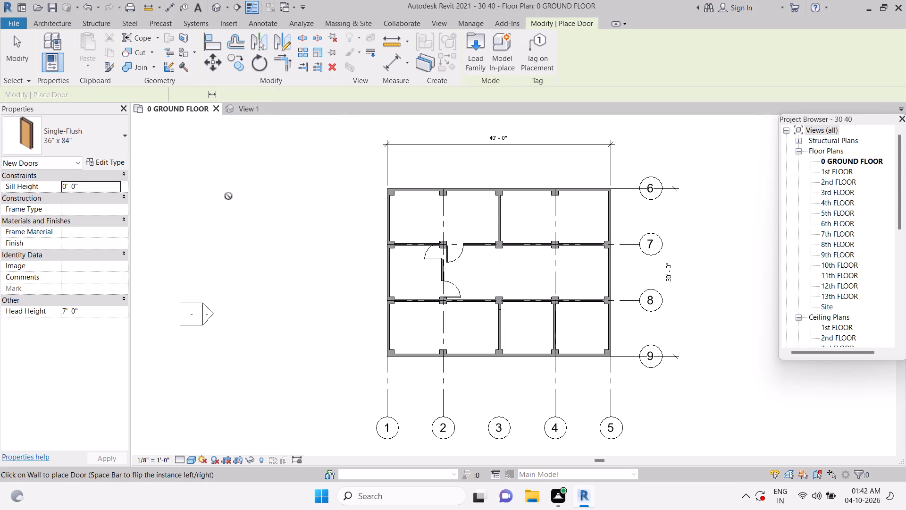
left_click(228, 196)
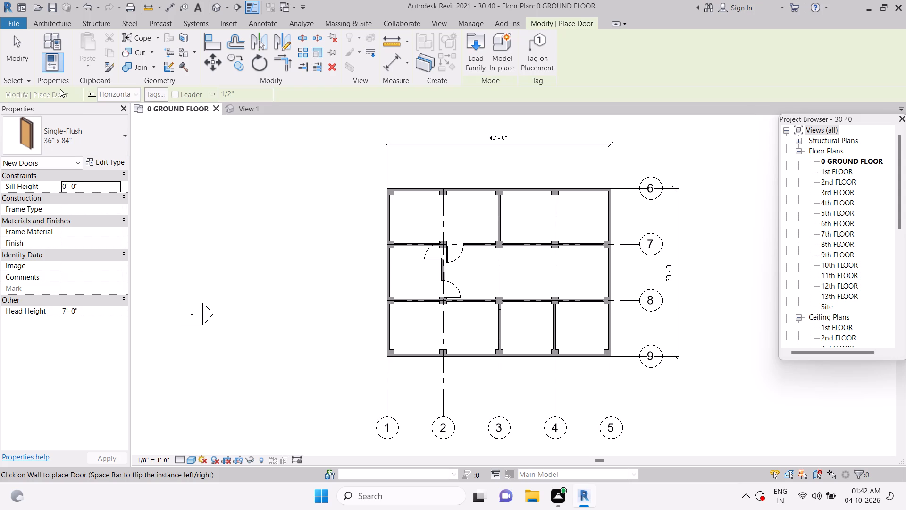
left_click(22, 49)
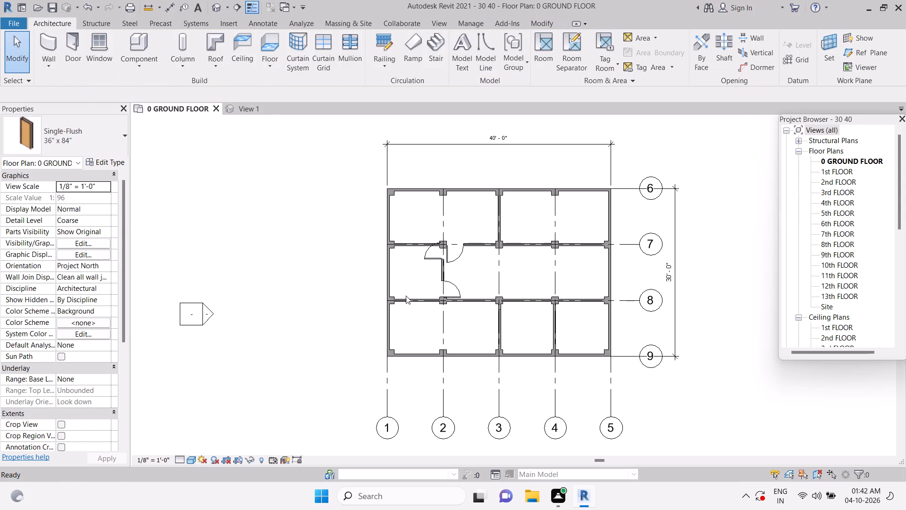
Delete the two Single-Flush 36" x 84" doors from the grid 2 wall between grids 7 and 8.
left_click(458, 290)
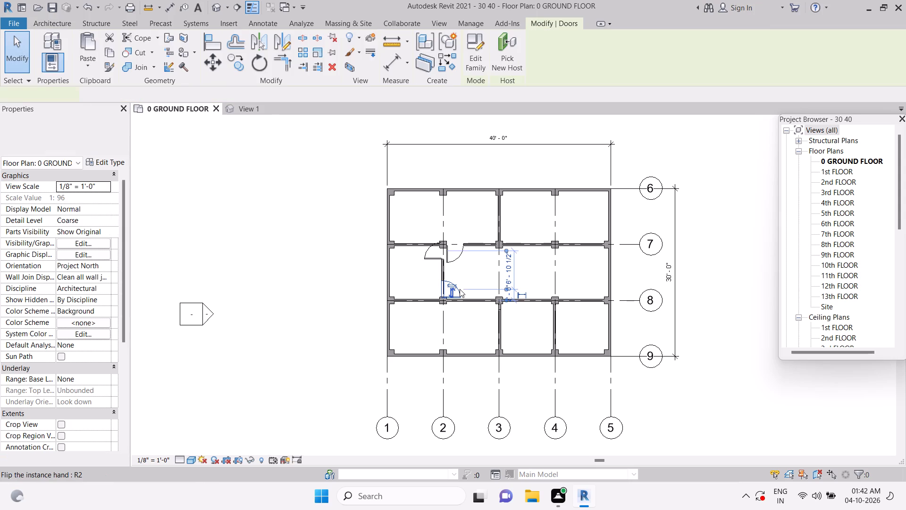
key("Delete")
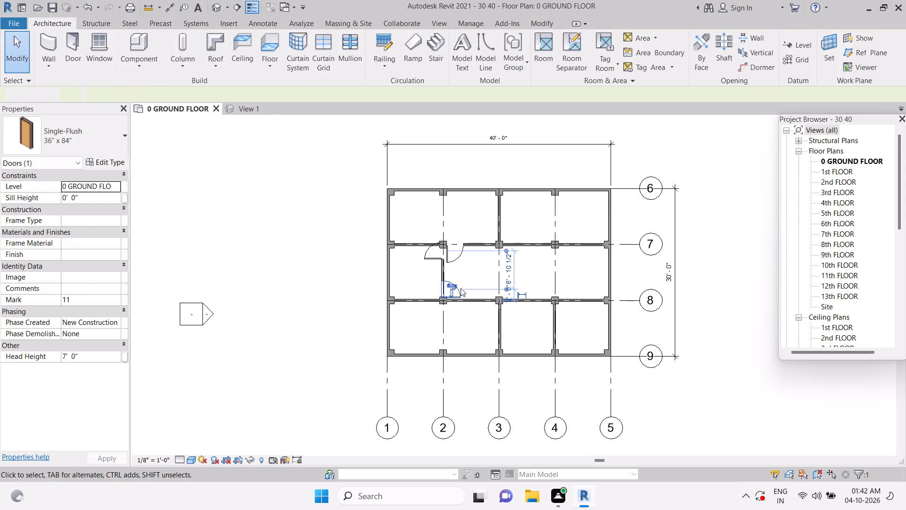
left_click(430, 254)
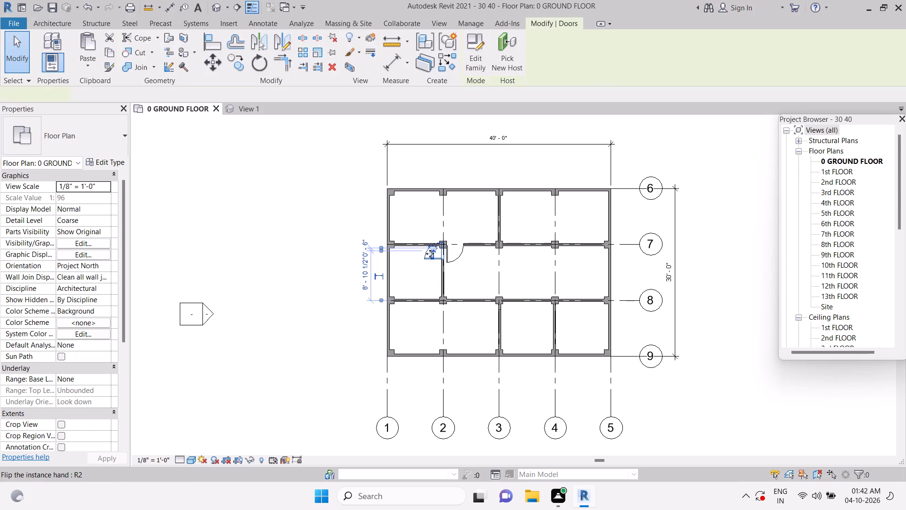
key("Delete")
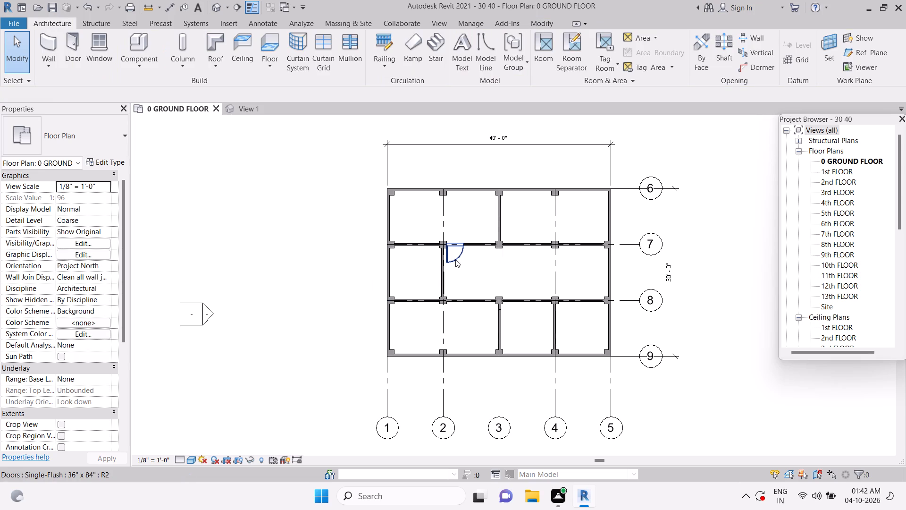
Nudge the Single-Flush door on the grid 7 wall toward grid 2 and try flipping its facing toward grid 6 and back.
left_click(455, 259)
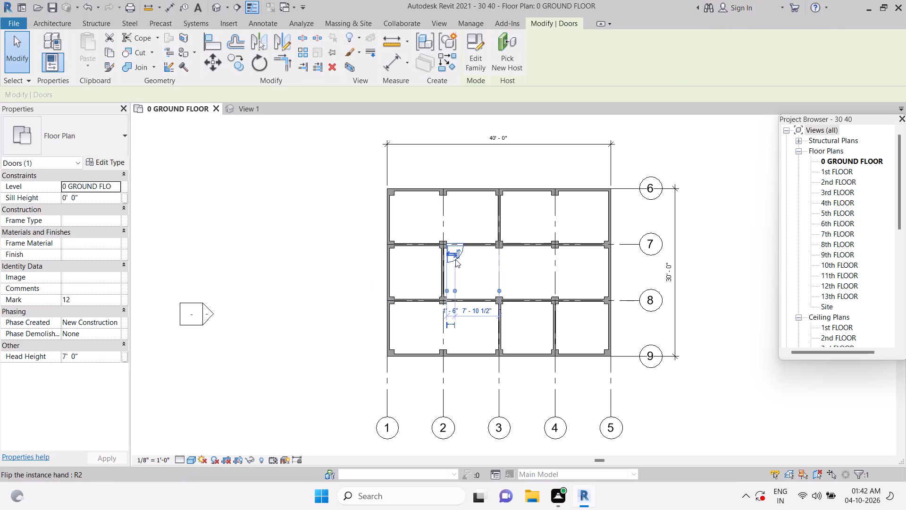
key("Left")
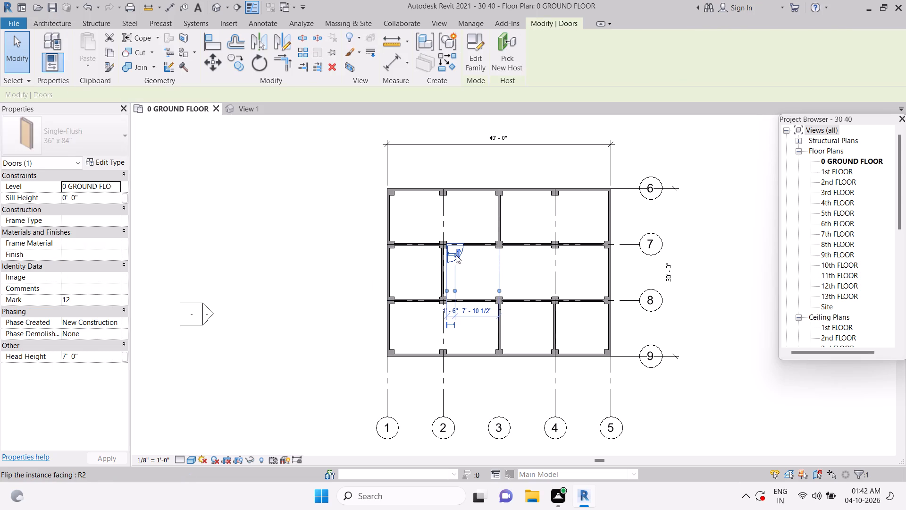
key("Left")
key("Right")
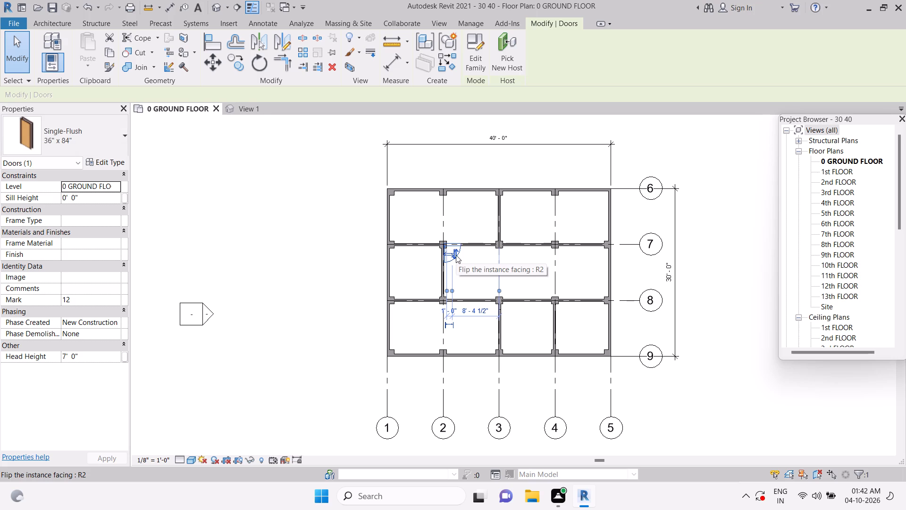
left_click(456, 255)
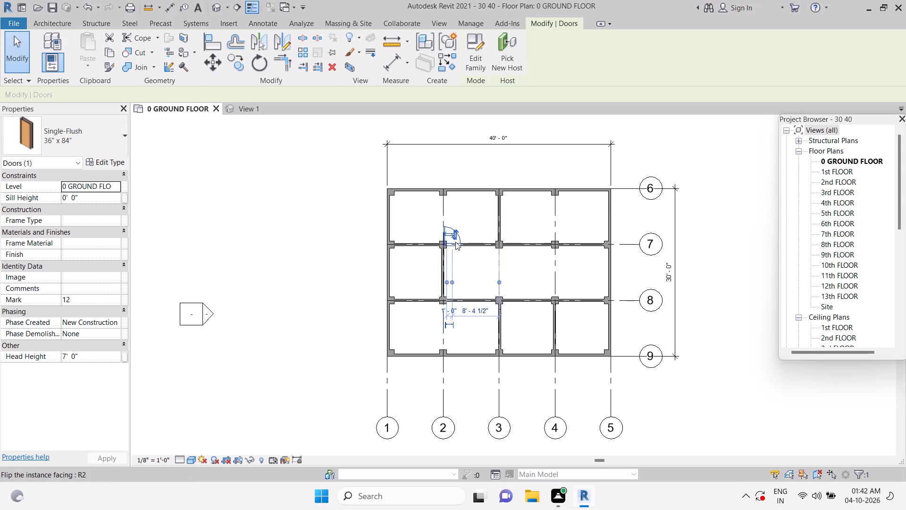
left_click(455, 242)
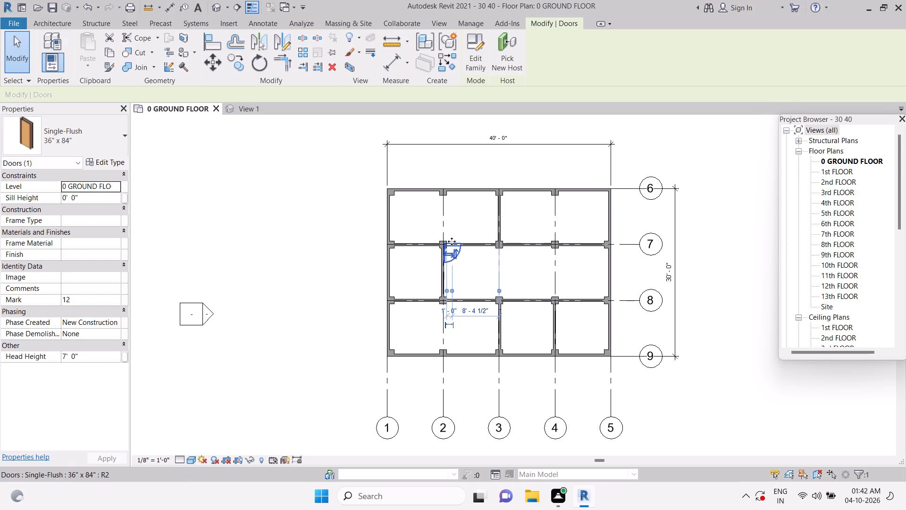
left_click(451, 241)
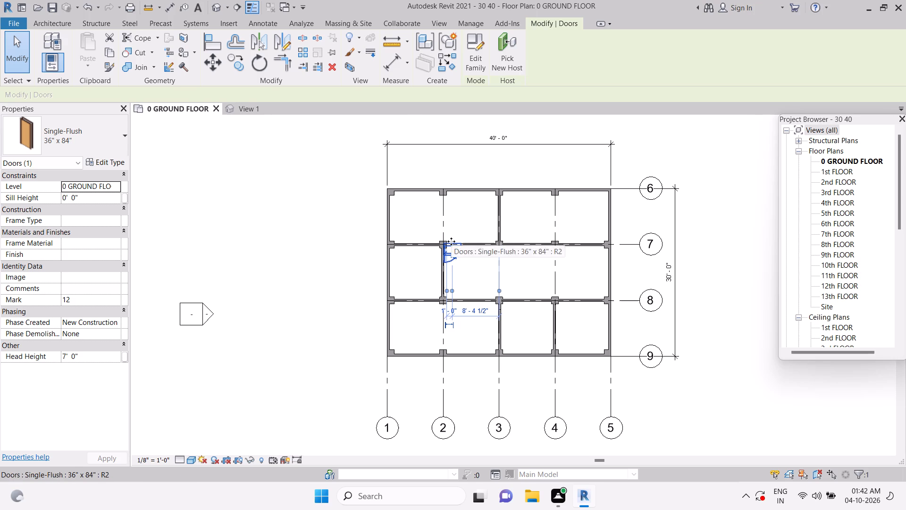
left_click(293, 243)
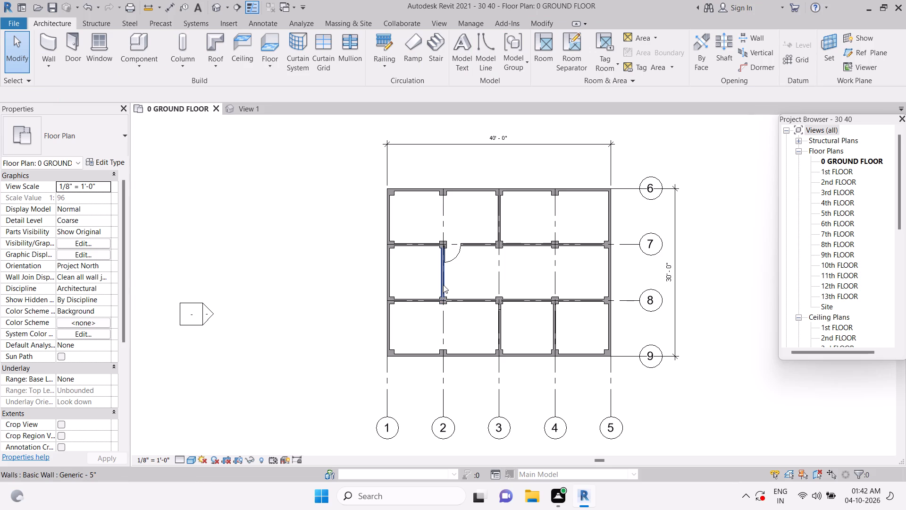
Delete the Single-Flush 36" x 84" door on the grid 7 wall beside grid 2, dismissing the notification card.
left_click(456, 254)
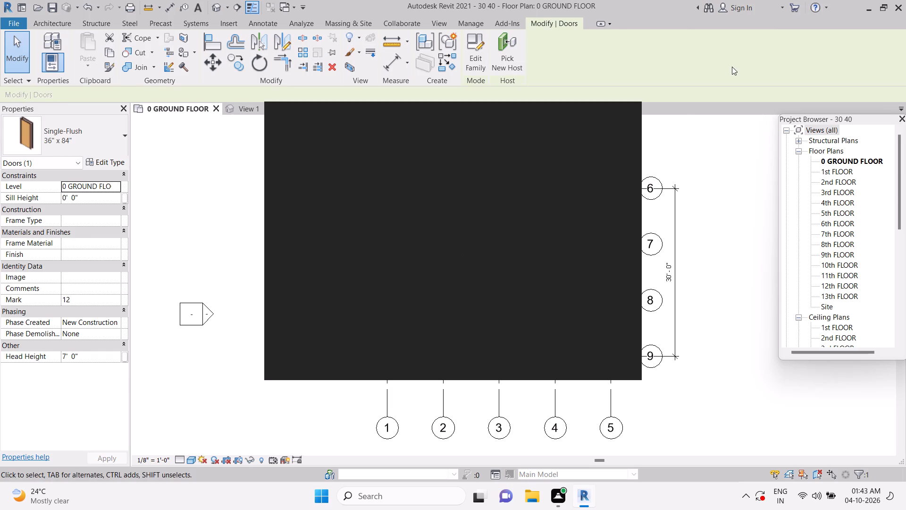
left_click(638, 108)
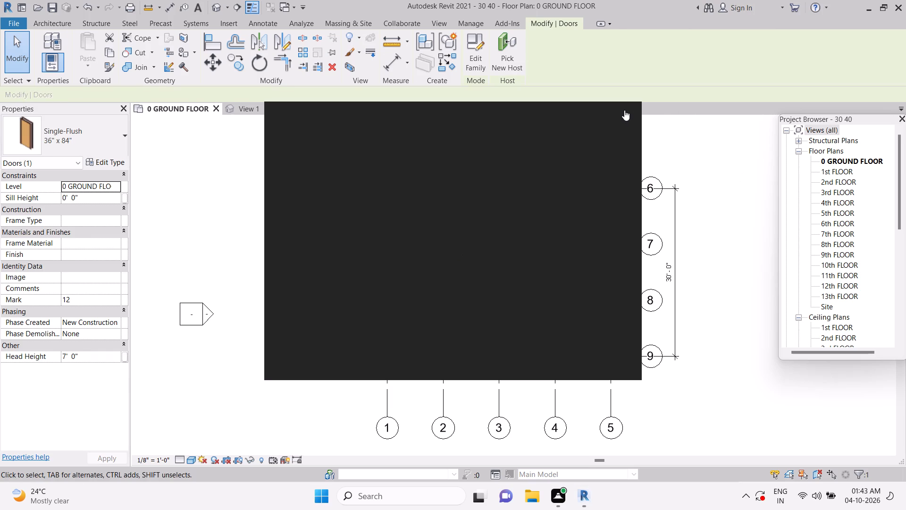
left_click(627, 107)
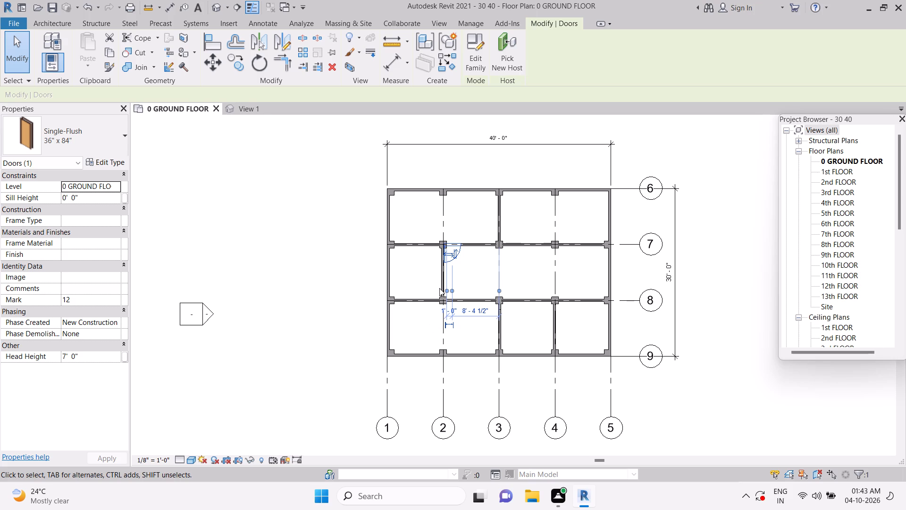
left_click(441, 235)
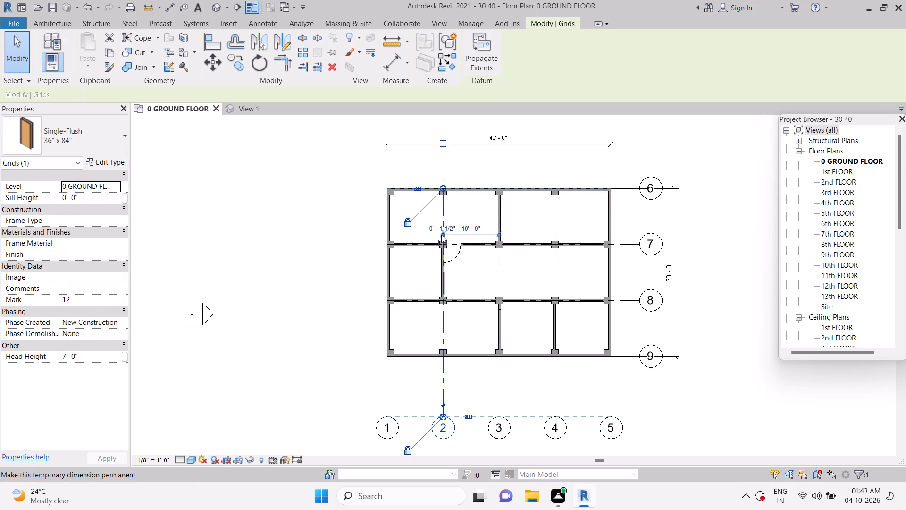
left_click(457, 255)
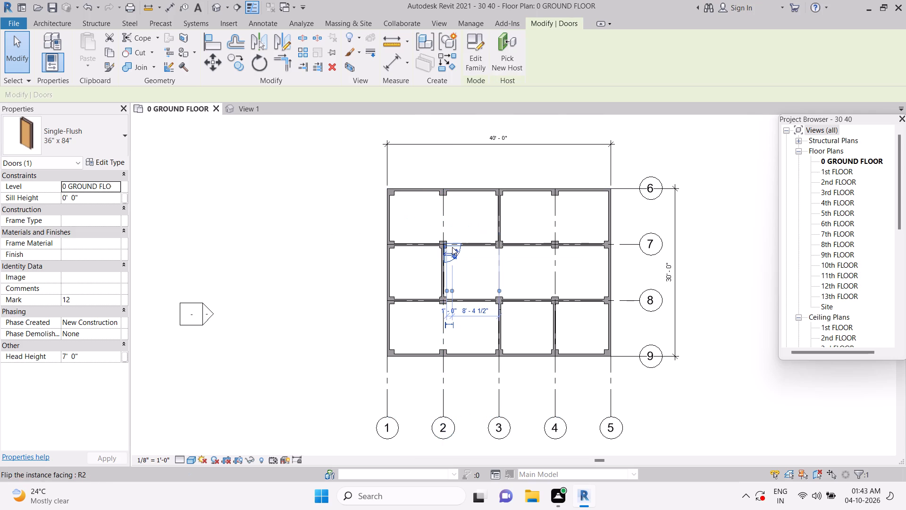
key("Delete")
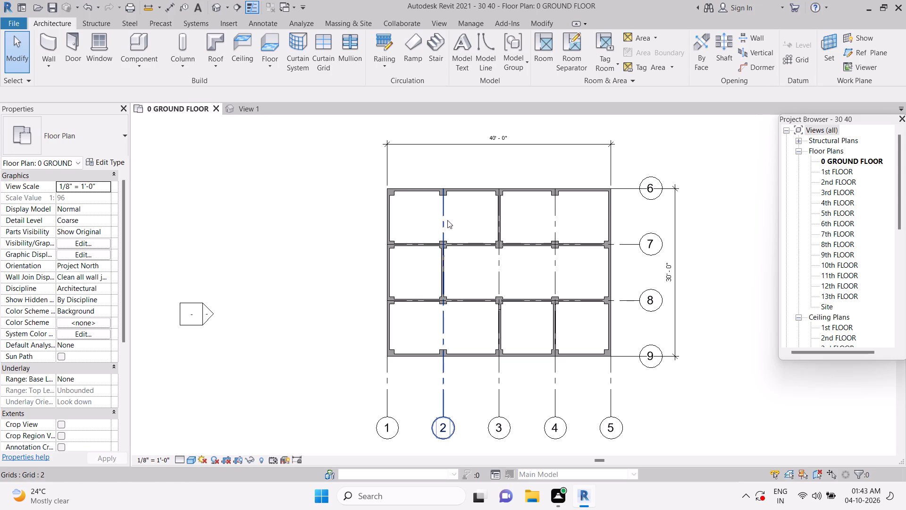
Place Single-Flush 36" x 84" doors on the grid 7 and grid 8 walls just before grid 3, both swinging toward grid 6.
left_click(488, 246)
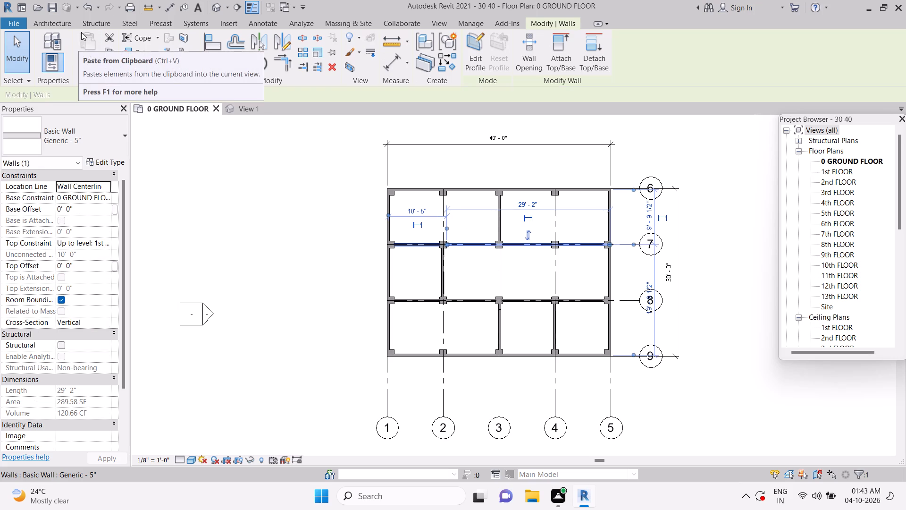
left_click(67, 27)
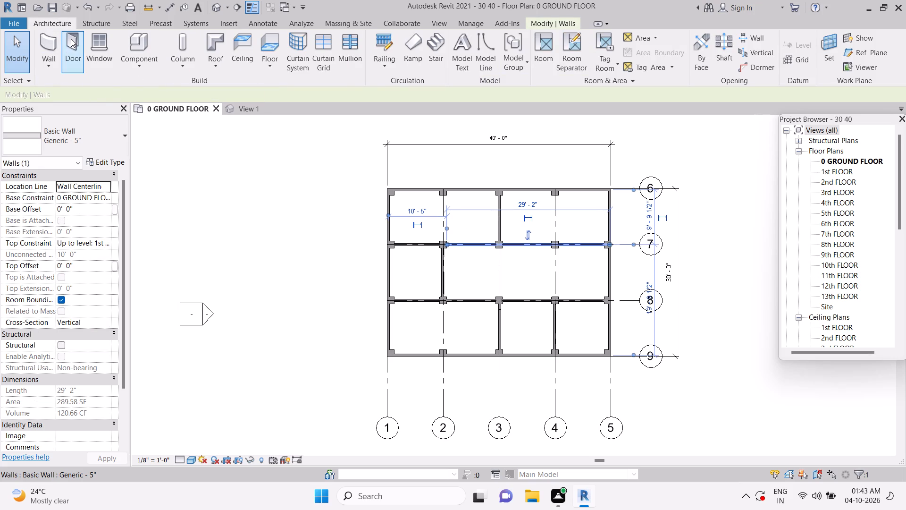
left_click(71, 39)
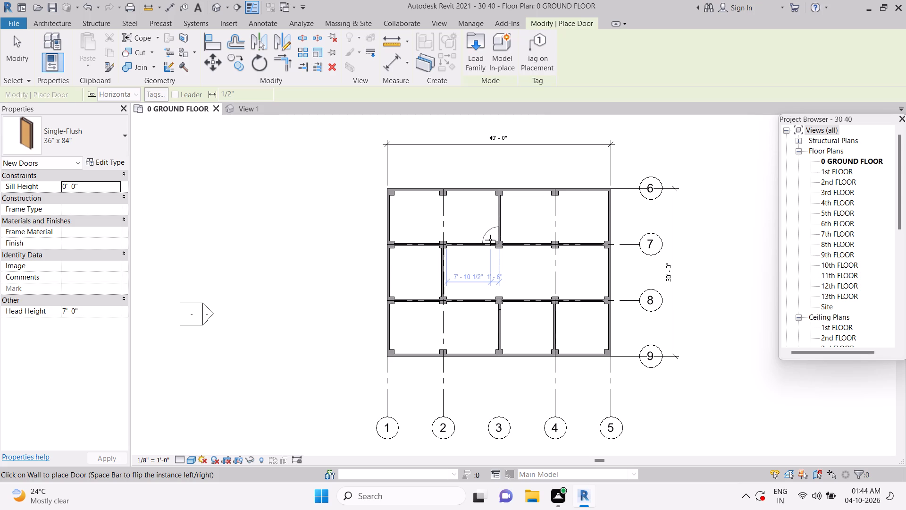
left_click(489, 244)
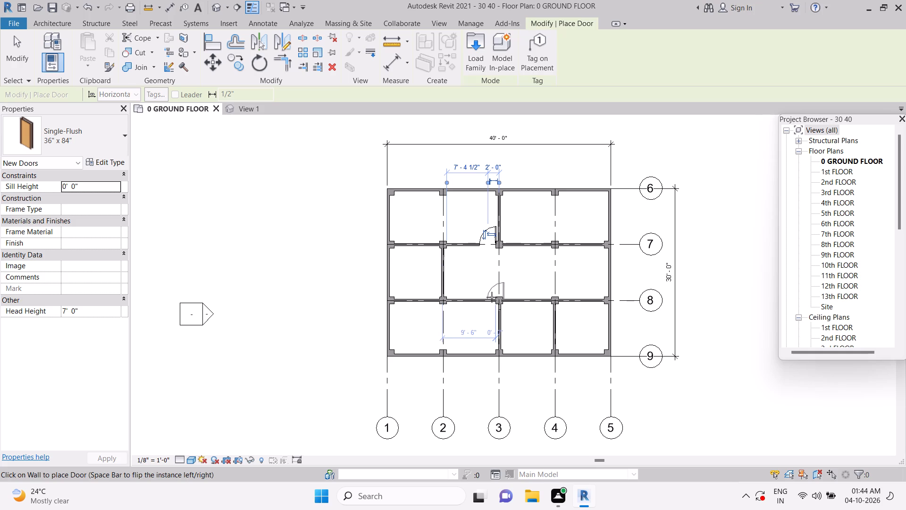
left_click(487, 299)
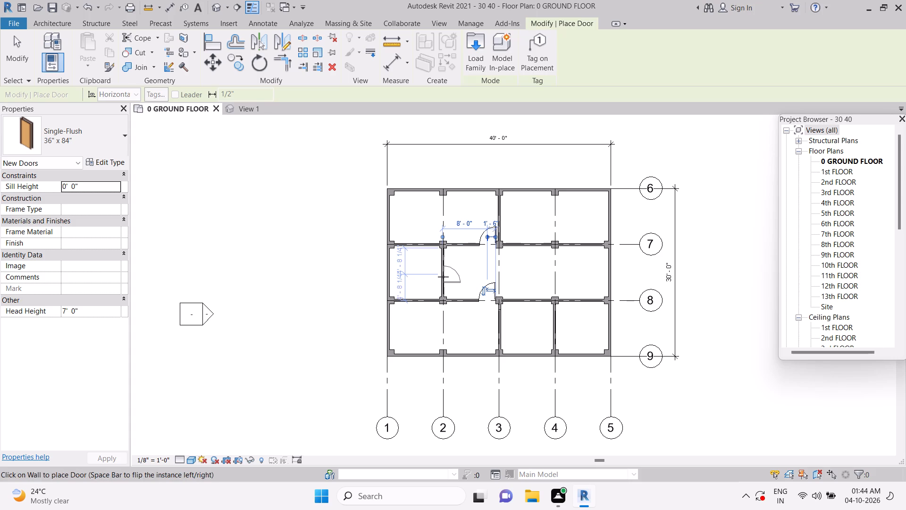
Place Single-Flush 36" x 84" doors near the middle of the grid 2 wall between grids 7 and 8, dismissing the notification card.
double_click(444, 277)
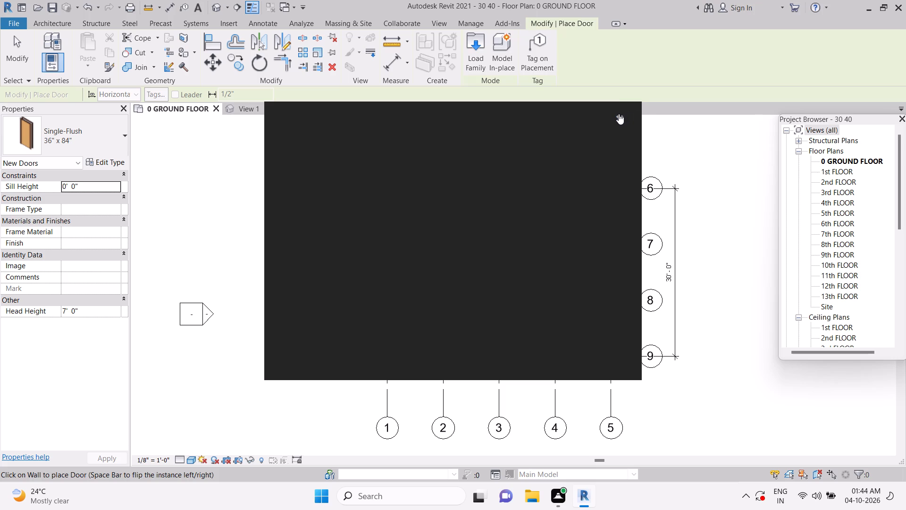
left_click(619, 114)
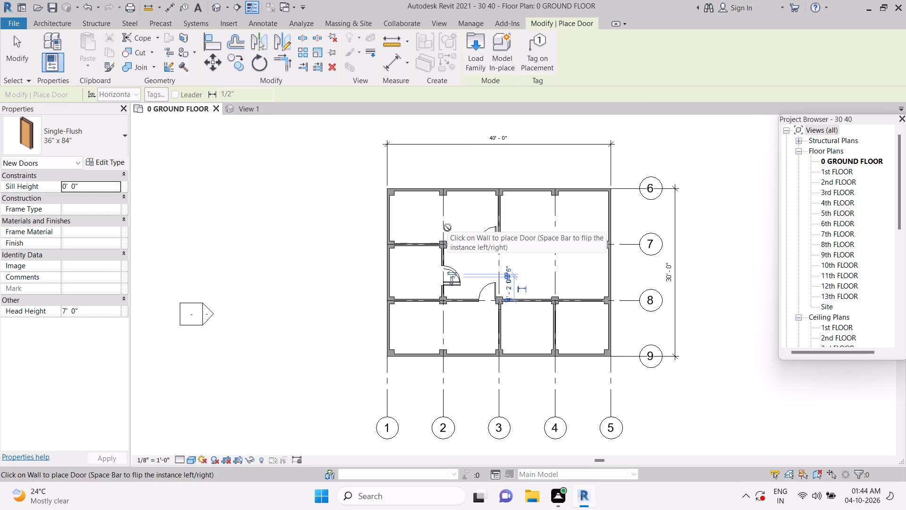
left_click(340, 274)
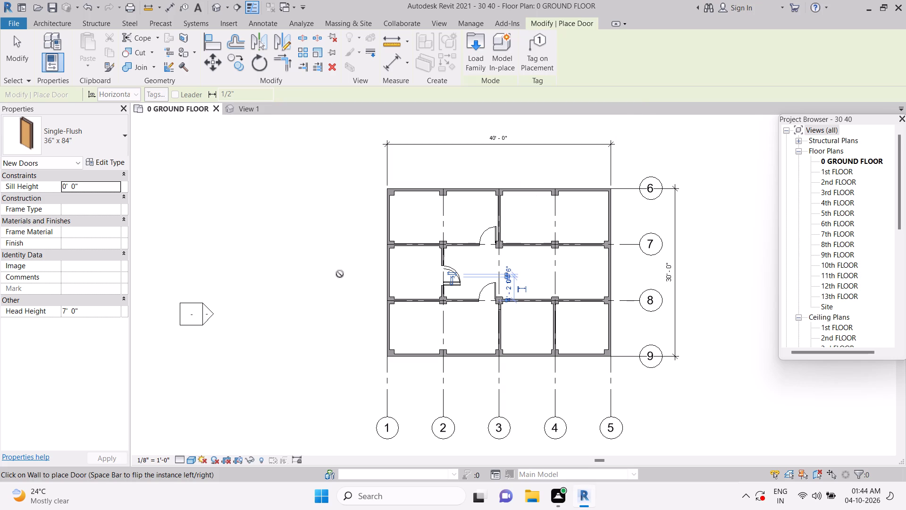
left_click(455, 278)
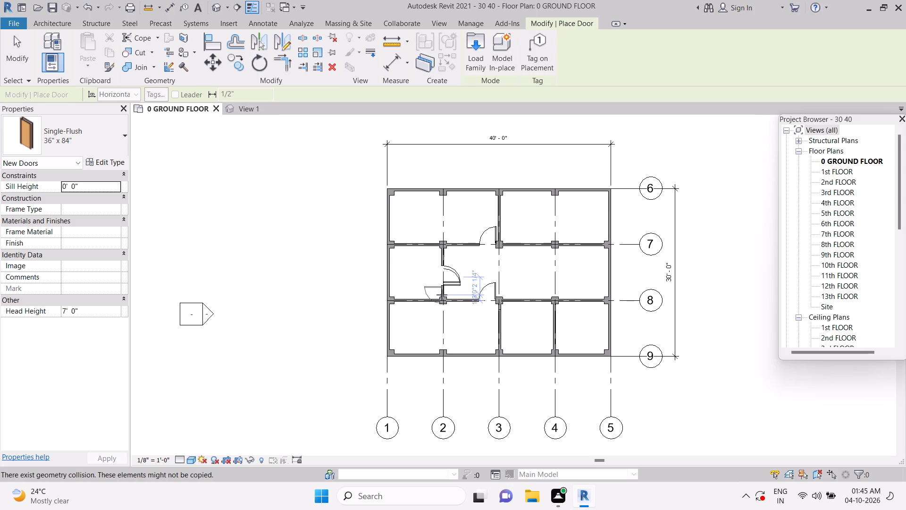
Place a Single-Flush 36" x 84" door on the grid 2 wall close to grid 8, opening toward grid 3.
left_click(447, 293)
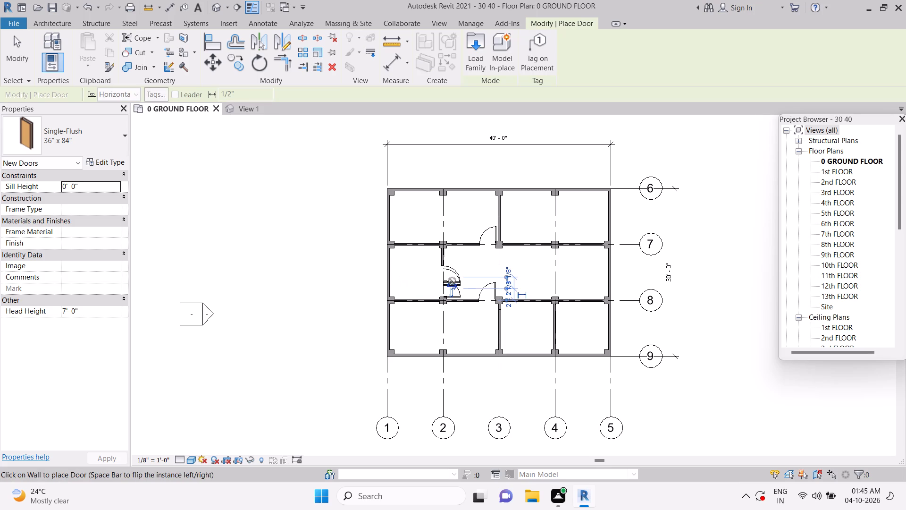
left_click(360, 240)
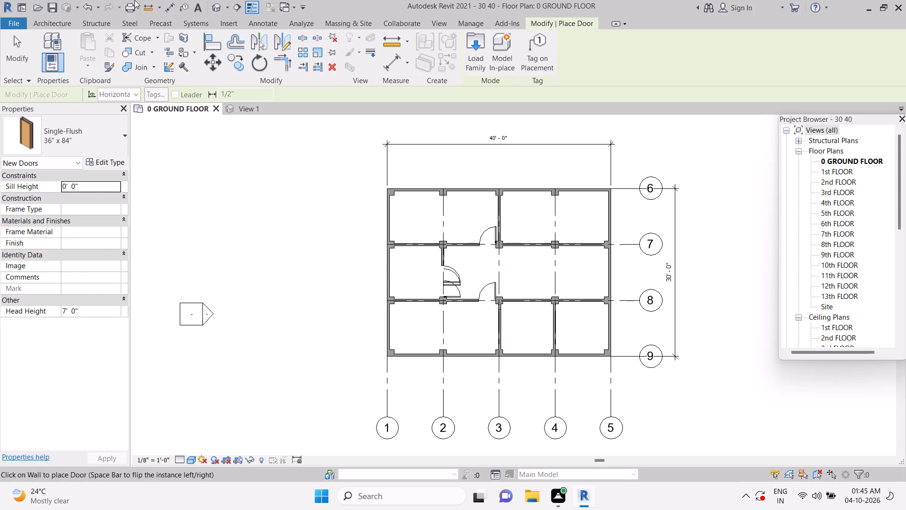
left_click(39, 37)
left_click(22, 50)
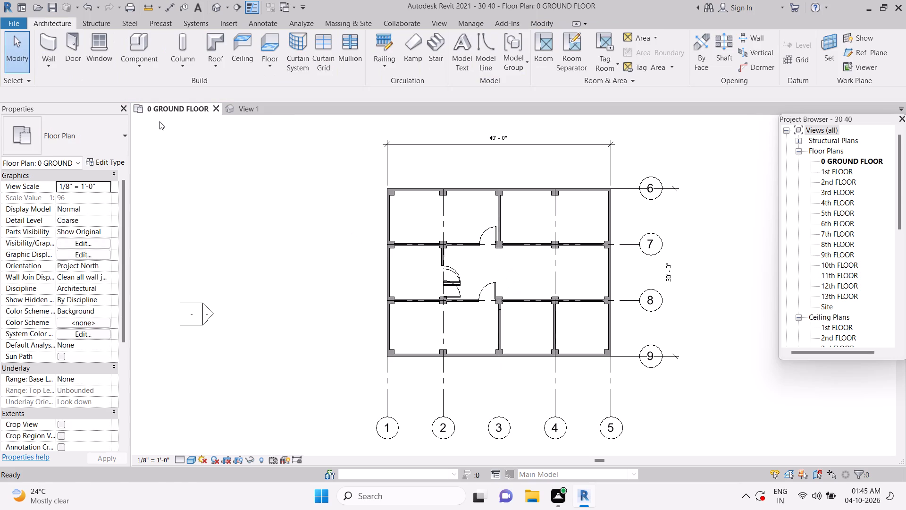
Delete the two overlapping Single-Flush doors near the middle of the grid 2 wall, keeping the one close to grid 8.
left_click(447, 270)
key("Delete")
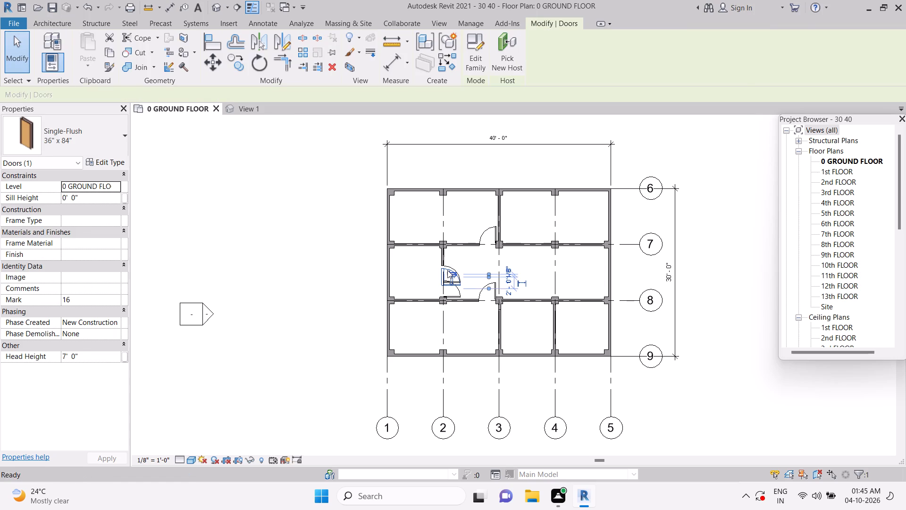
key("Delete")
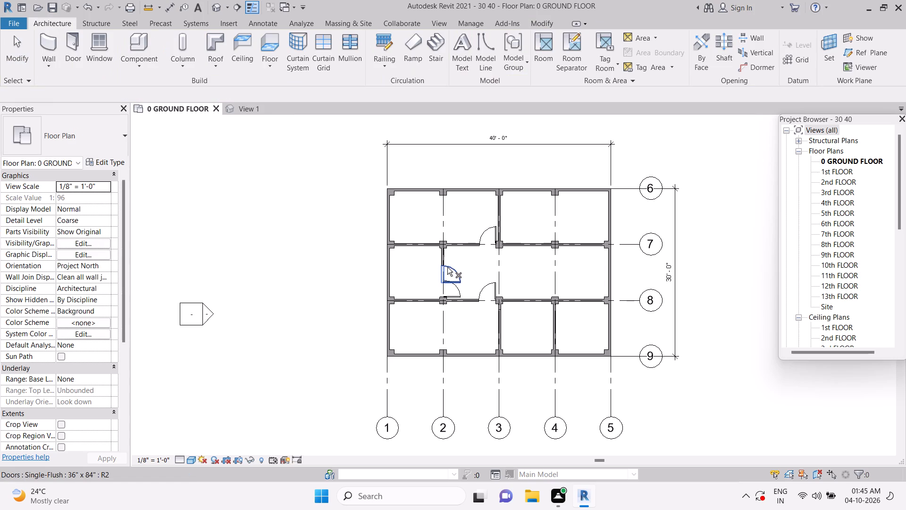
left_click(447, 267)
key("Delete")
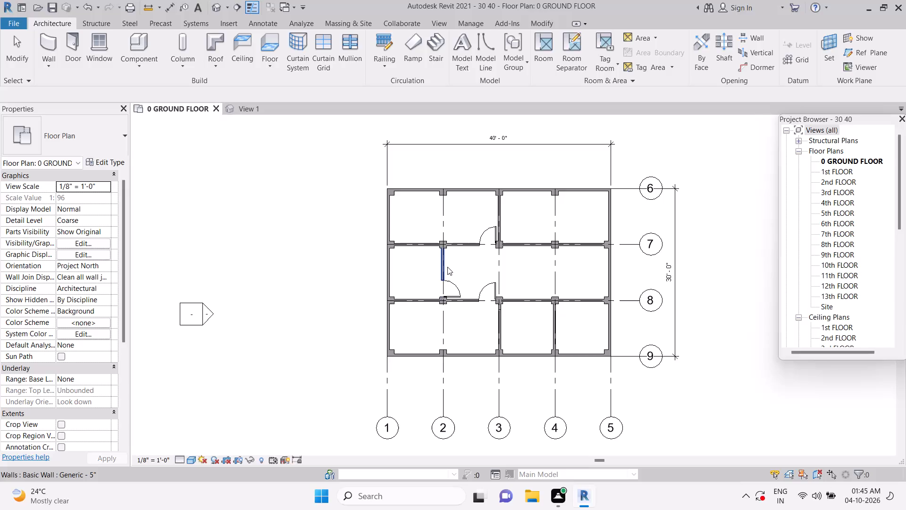
Nudge the Single-Flush door on the grid 2 wall slightly closer to grid 8.
left_click(453, 292)
key("Down")
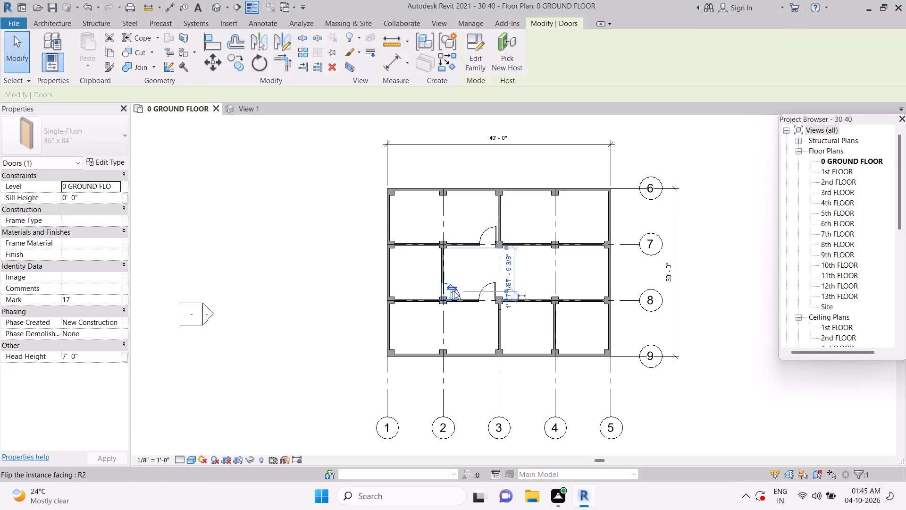
key("Down")
key("Up")
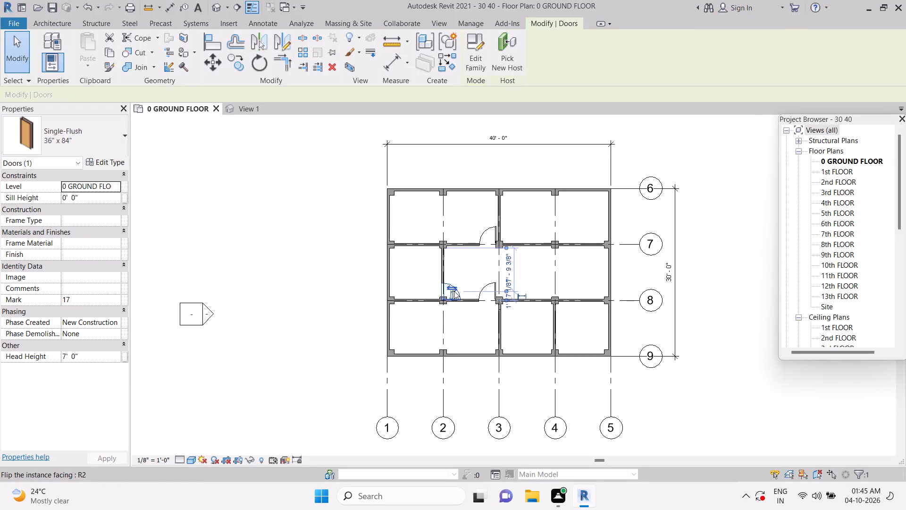
key("Up")
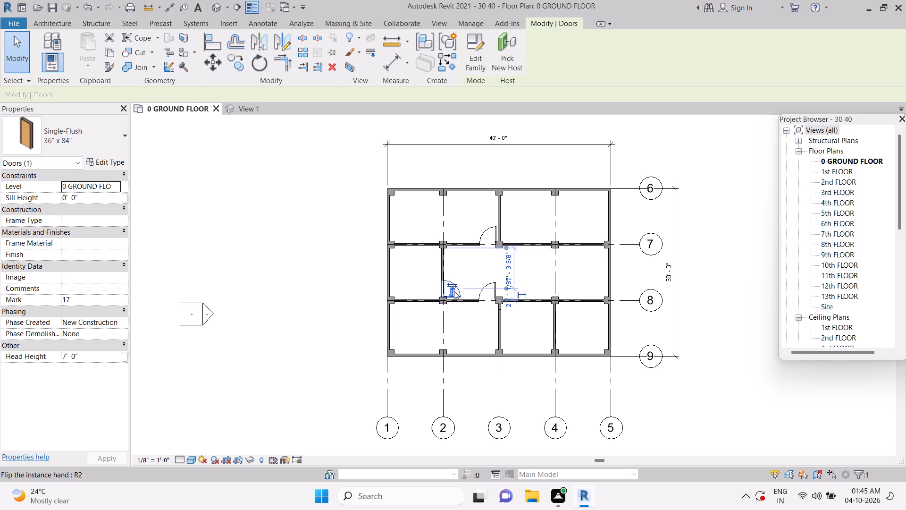
key("Down")
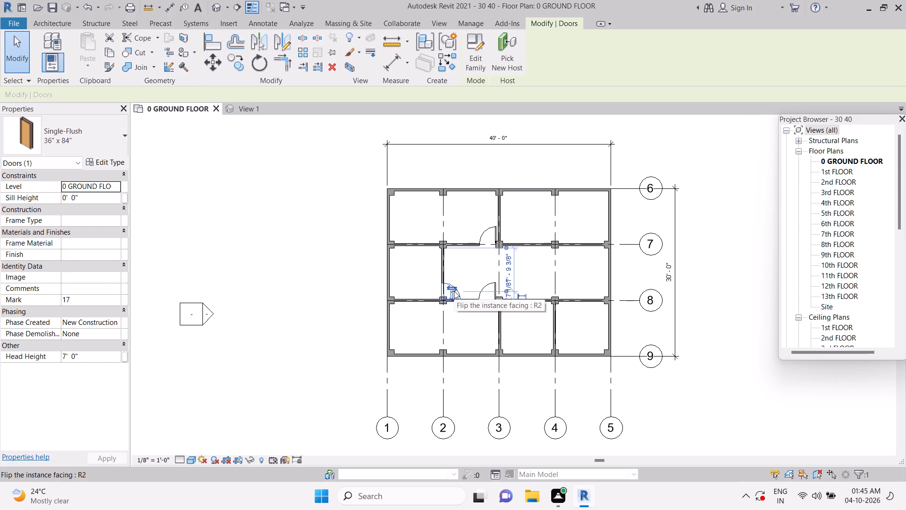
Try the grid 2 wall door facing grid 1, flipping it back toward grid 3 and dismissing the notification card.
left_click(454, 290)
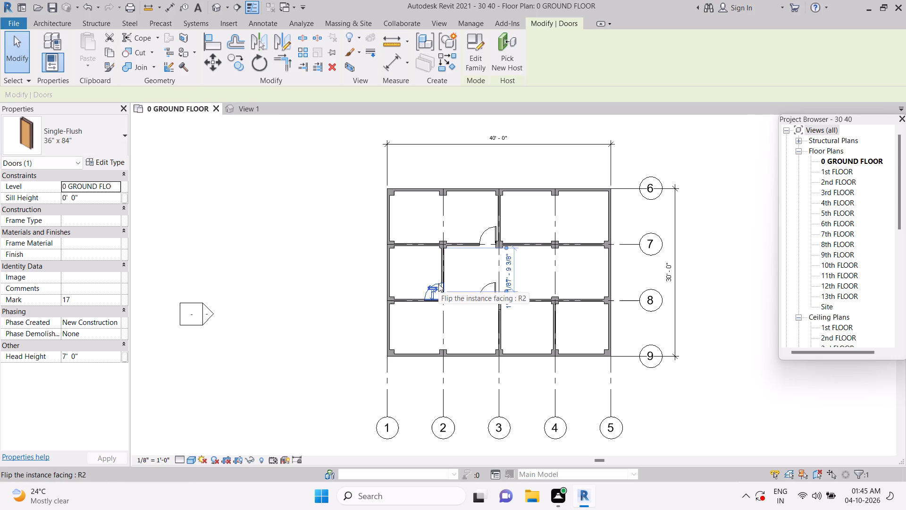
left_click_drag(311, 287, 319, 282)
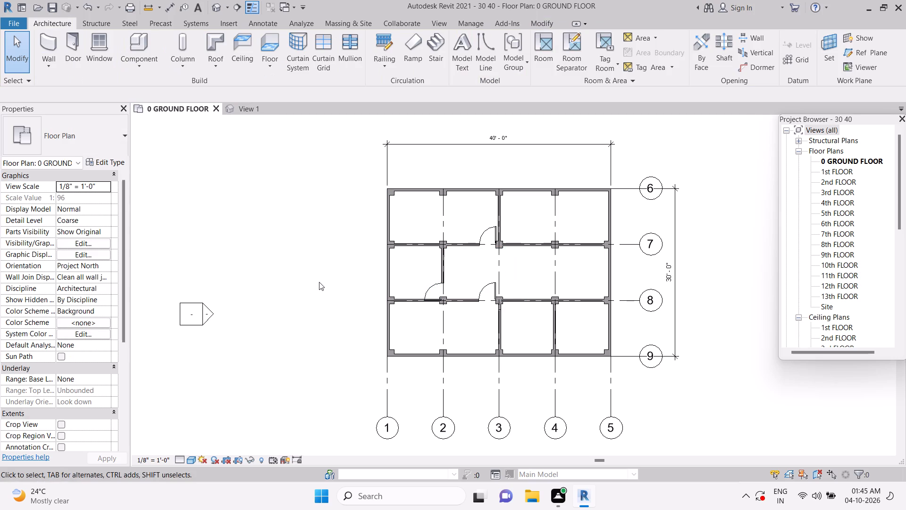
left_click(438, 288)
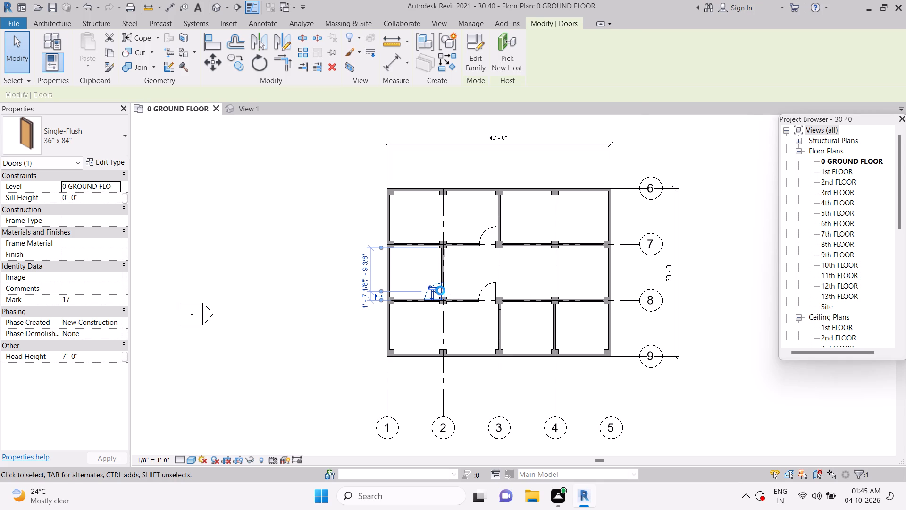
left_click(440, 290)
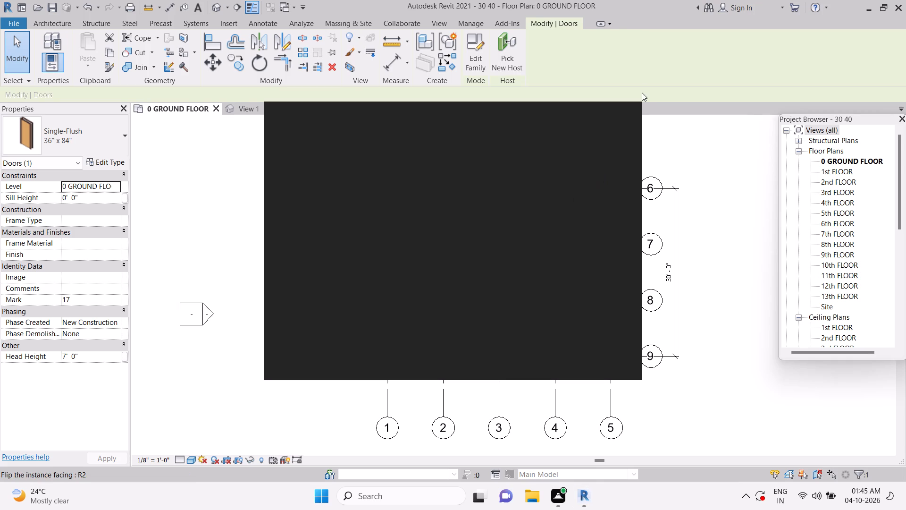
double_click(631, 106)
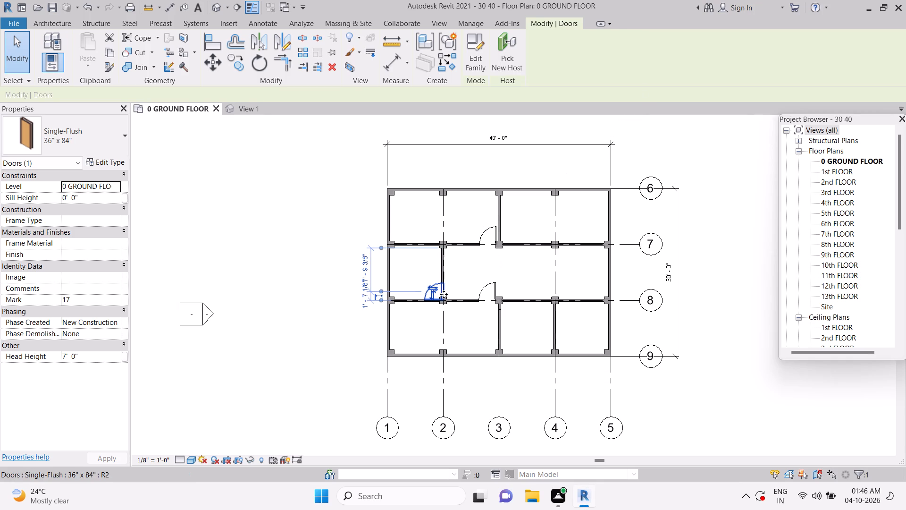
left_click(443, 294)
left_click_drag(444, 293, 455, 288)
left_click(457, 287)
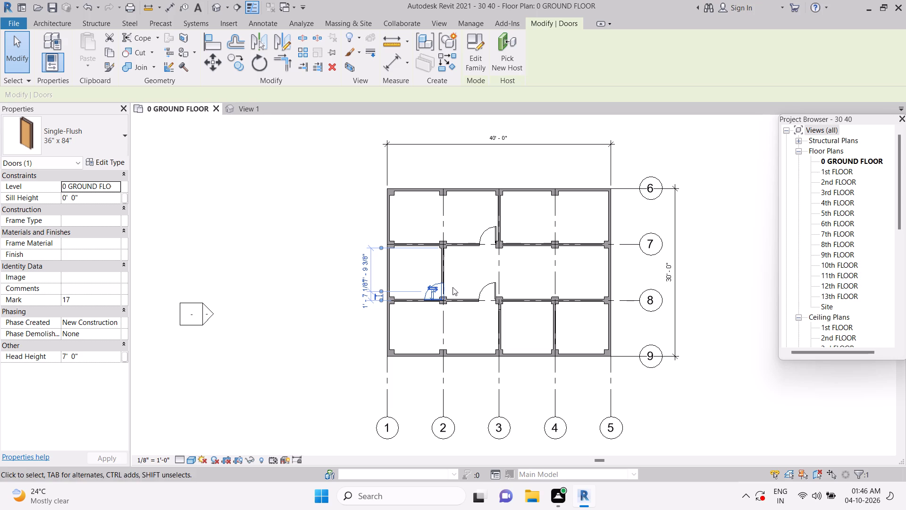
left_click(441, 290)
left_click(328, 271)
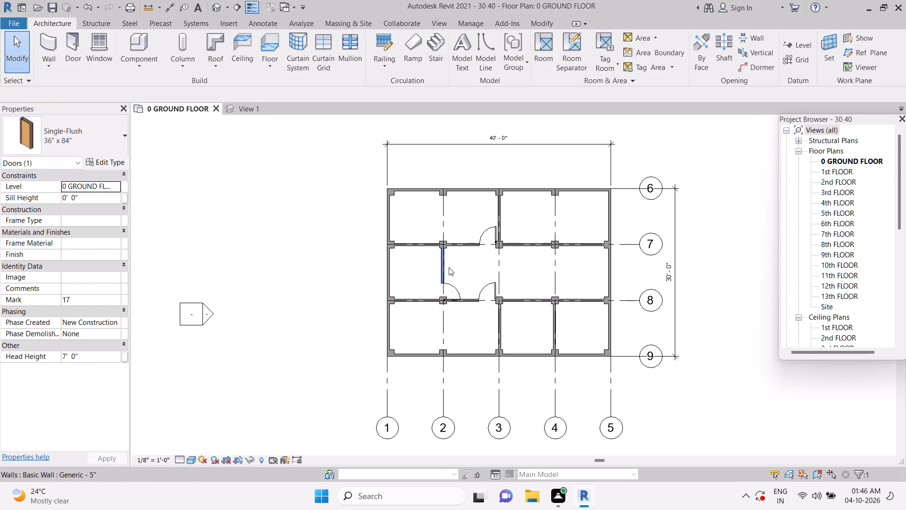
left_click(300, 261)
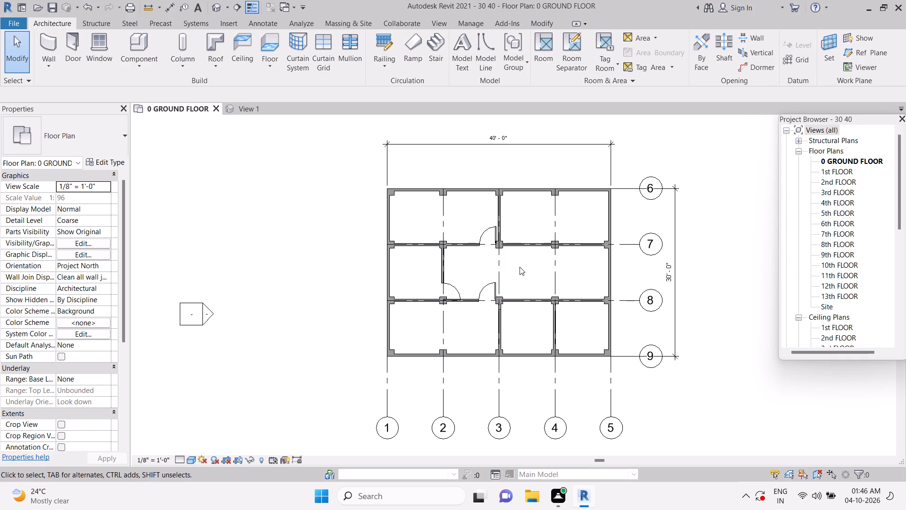
Place a Single-Flush 36" x 84" door on the grid 7 wall beside grid 2, opening toward grid 8 and hinged on the grid 3 side.
left_click(456, 243)
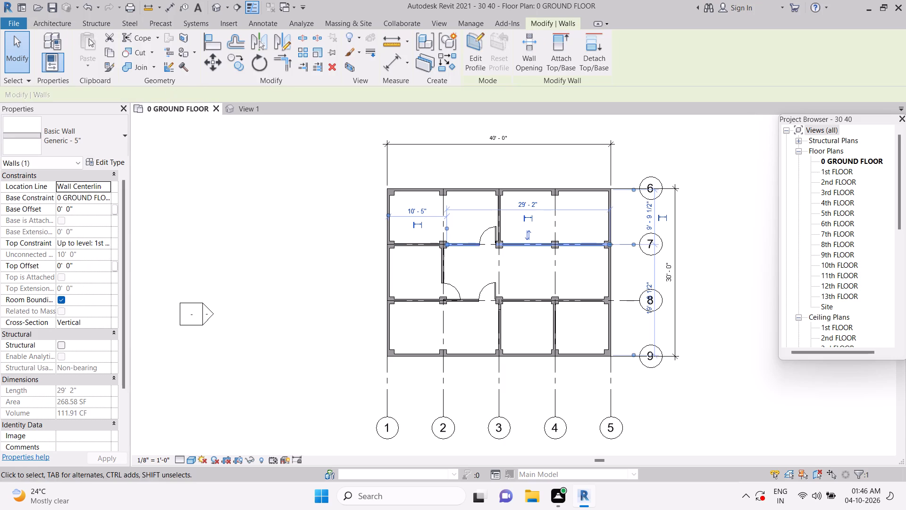
left_click(48, 17)
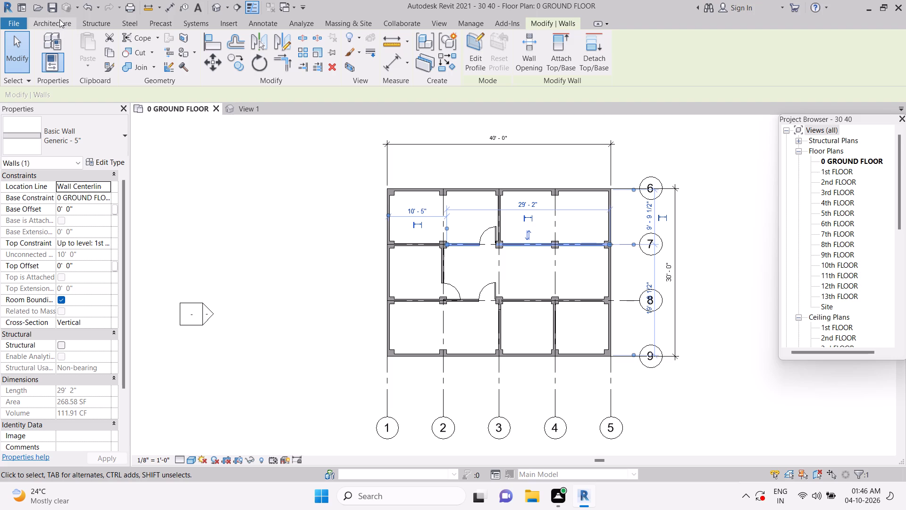
left_click(63, 25)
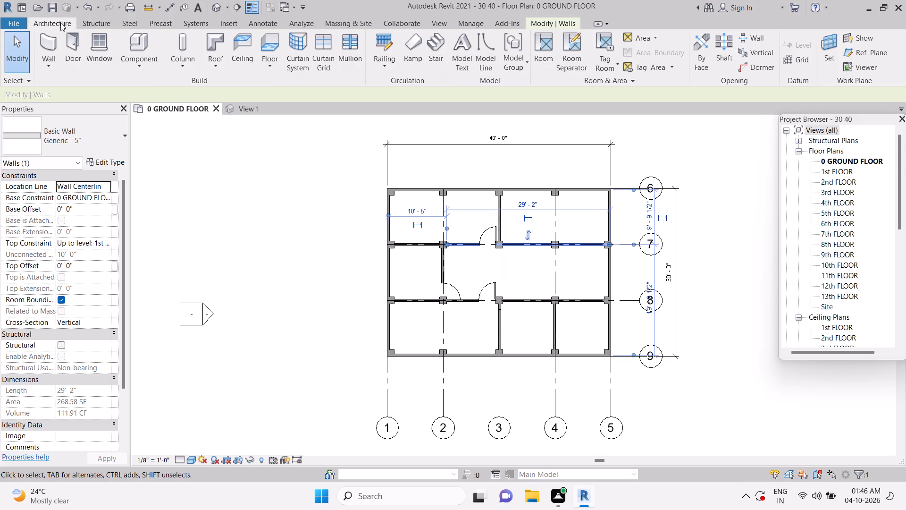
left_click(70, 51)
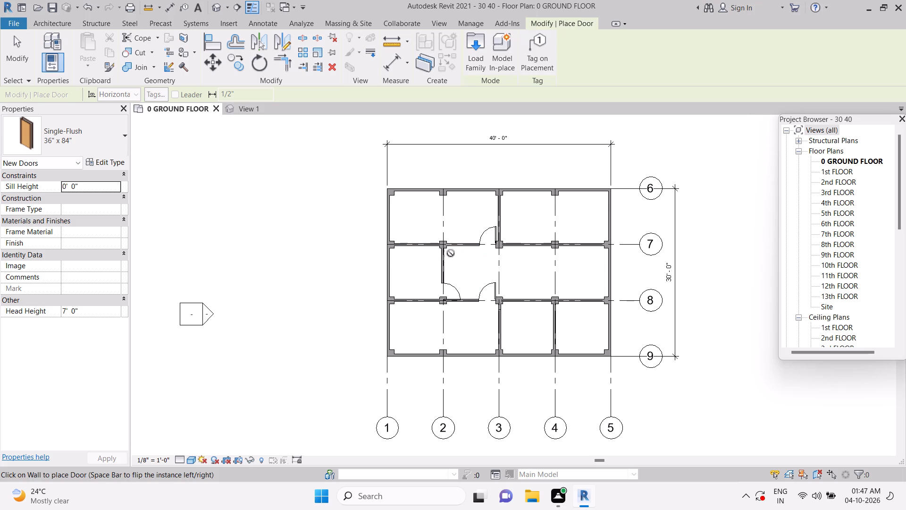
left_click(453, 252)
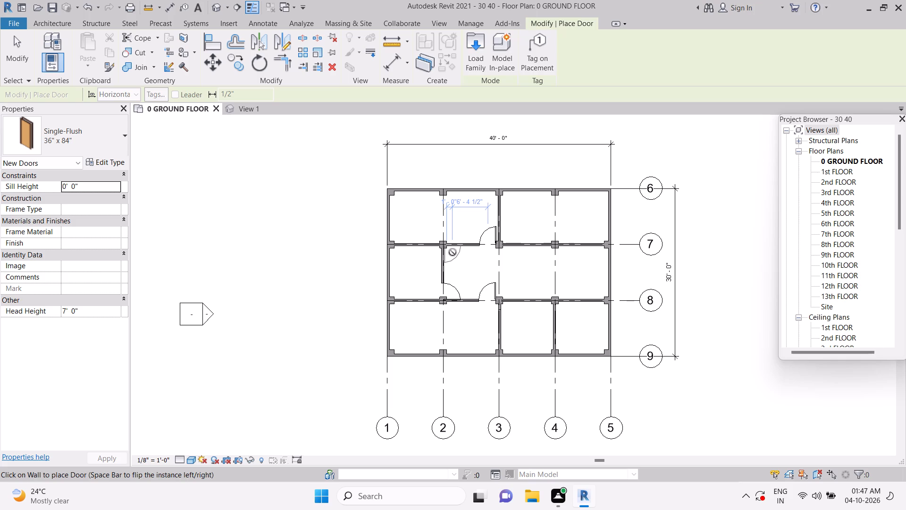
left_click(452, 251)
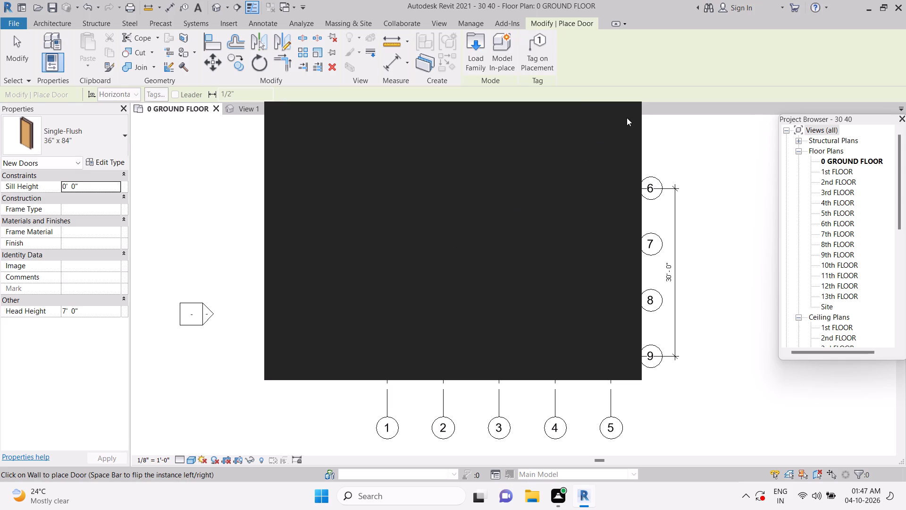
left_click(631, 112)
left_click(638, 108)
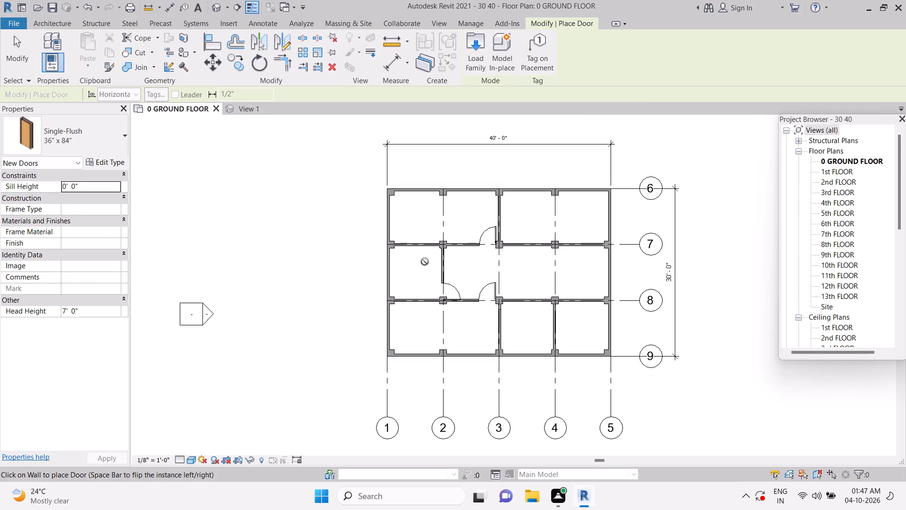
left_click(452, 249)
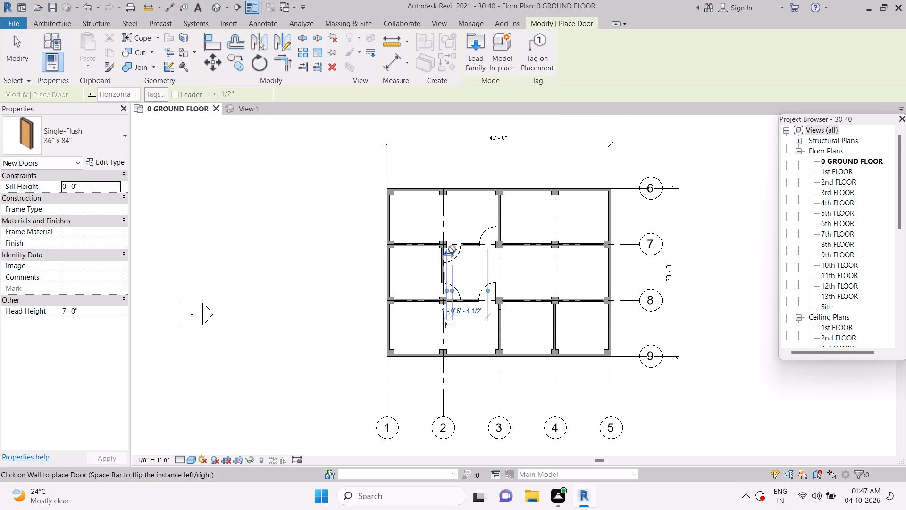
left_click(452, 249)
left_click(226, 173)
left_click(12, 50)
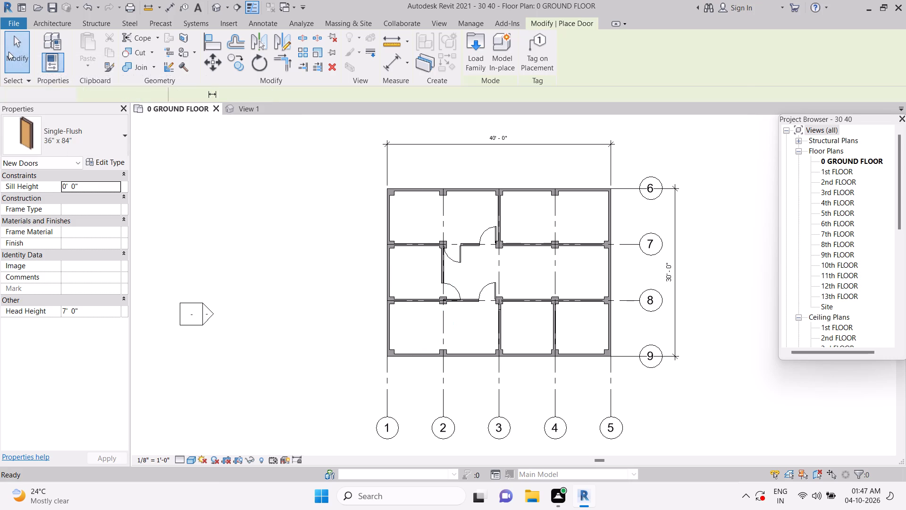
Delete the Single-Flush door on the grid 7 wall next to grid 3.
left_click(486, 234)
key("Delete")
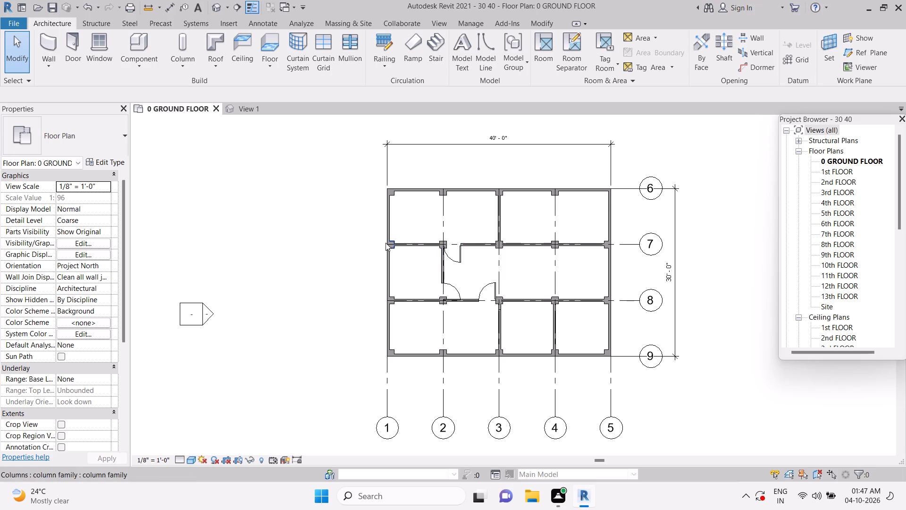
Place a Window-Casement-Double 34" x 36" window in the grid 7 wall just before grid 3.
left_click(485, 244)
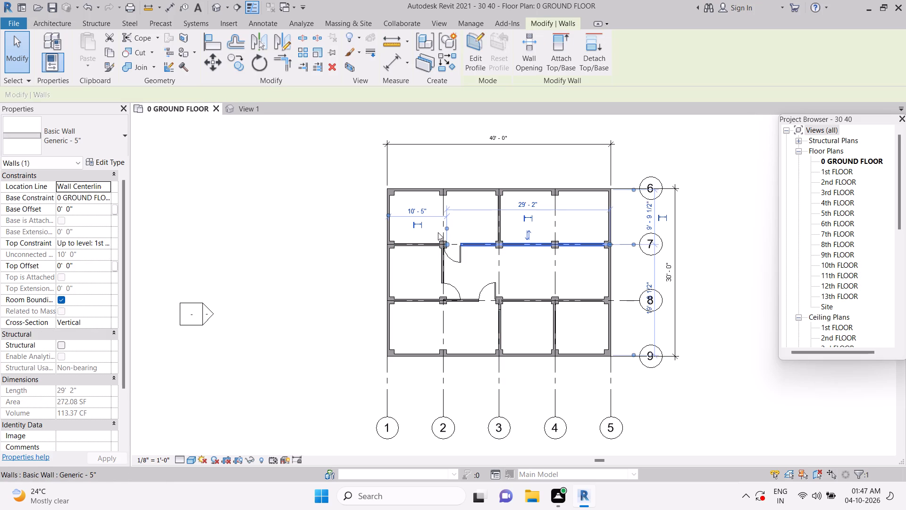
left_click(53, 23)
left_click(98, 58)
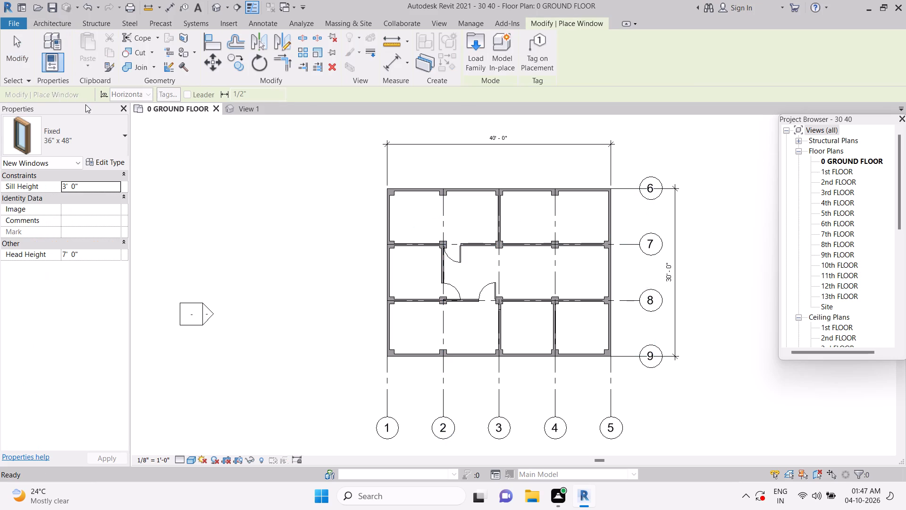
left_click(71, 133)
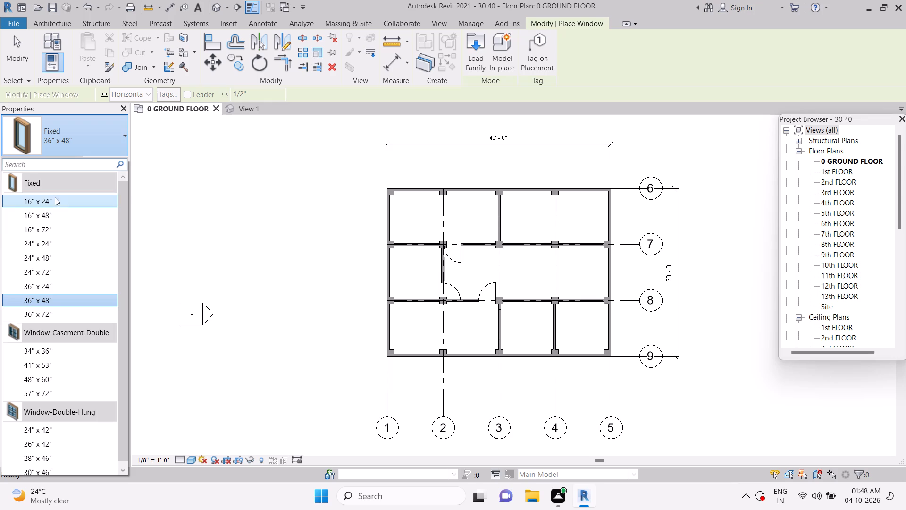
left_click(50, 331)
left_click(51, 333)
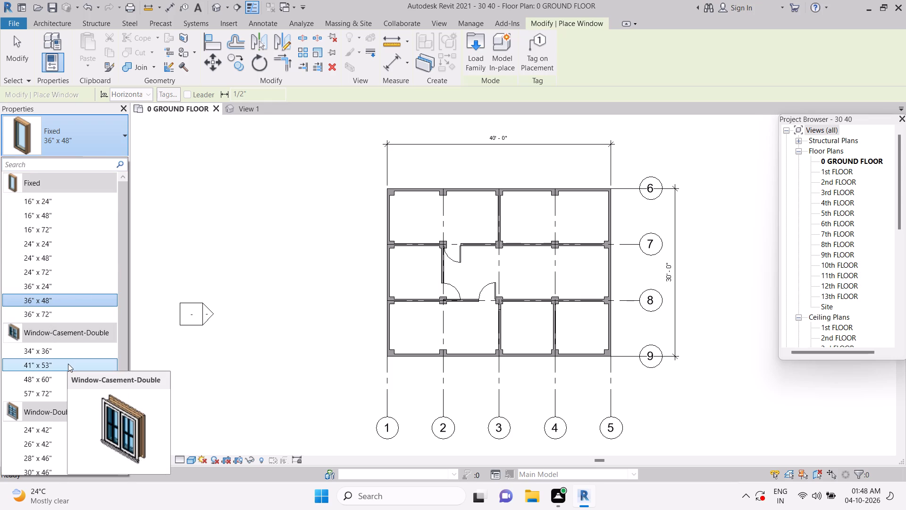
left_click(58, 351)
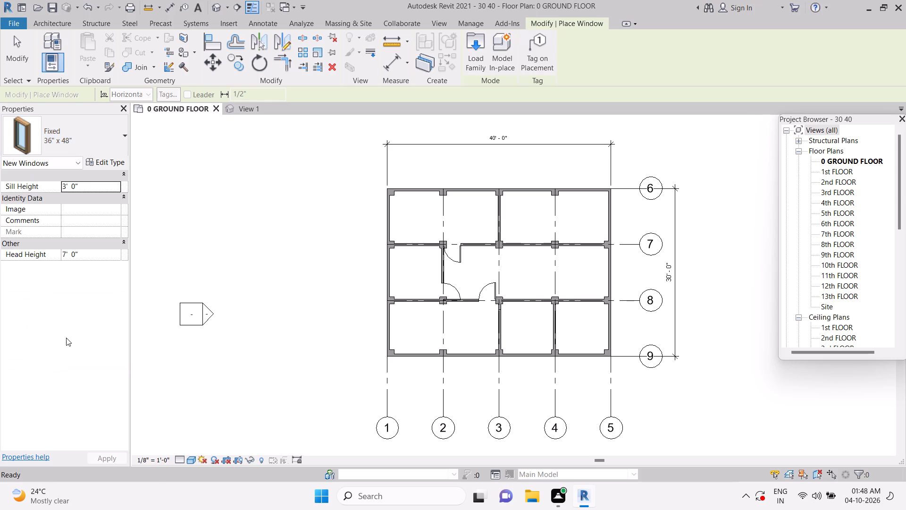
left_click(489, 245)
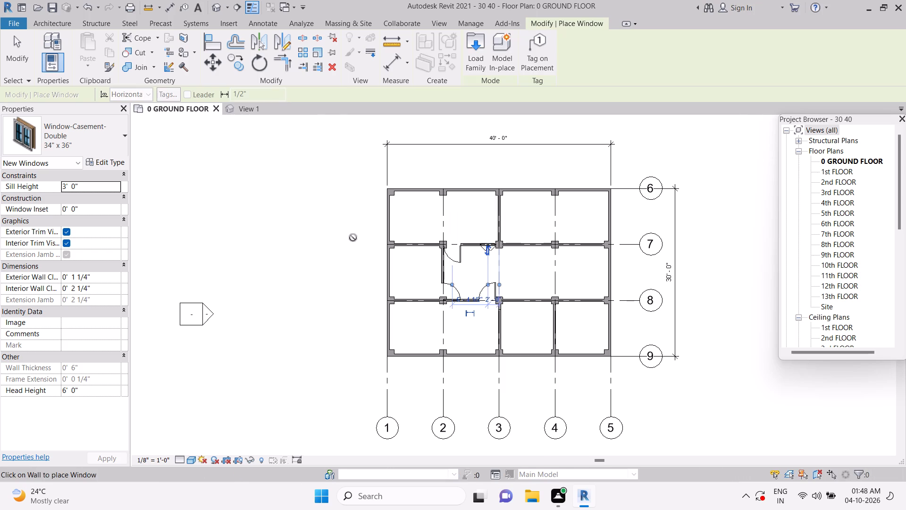
left_click(323, 243)
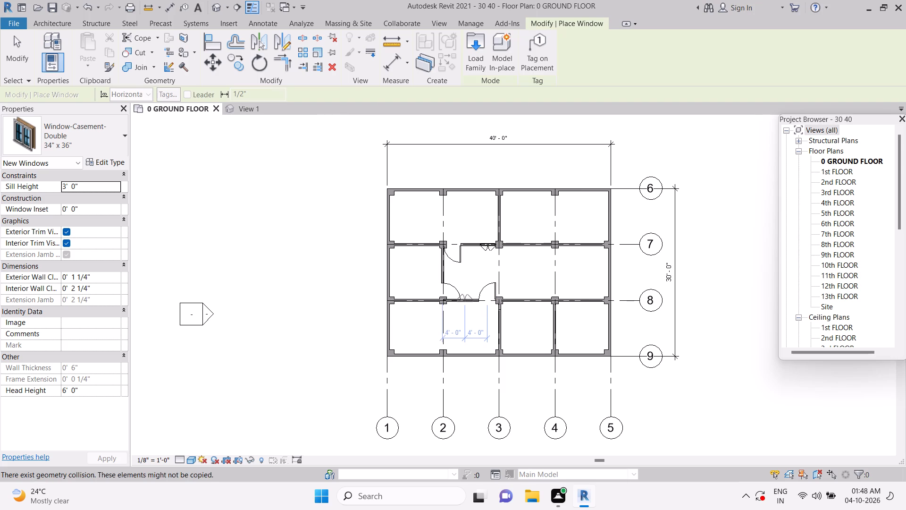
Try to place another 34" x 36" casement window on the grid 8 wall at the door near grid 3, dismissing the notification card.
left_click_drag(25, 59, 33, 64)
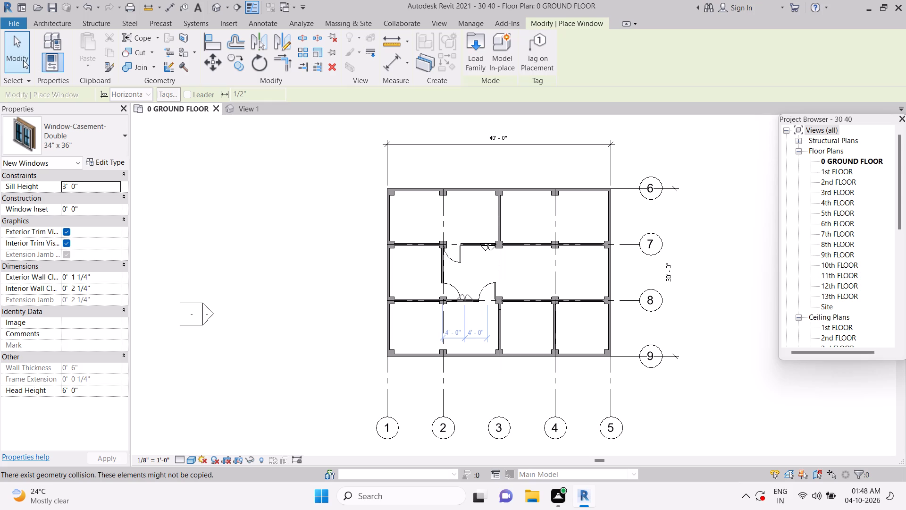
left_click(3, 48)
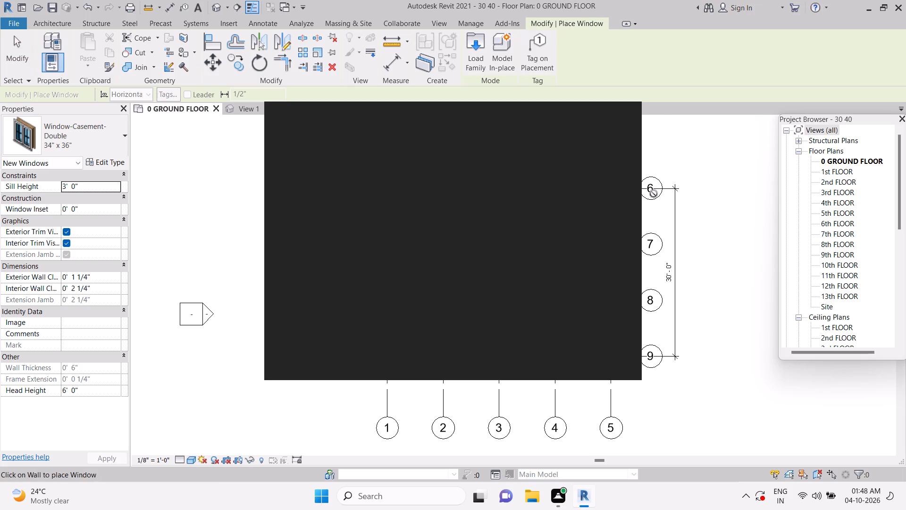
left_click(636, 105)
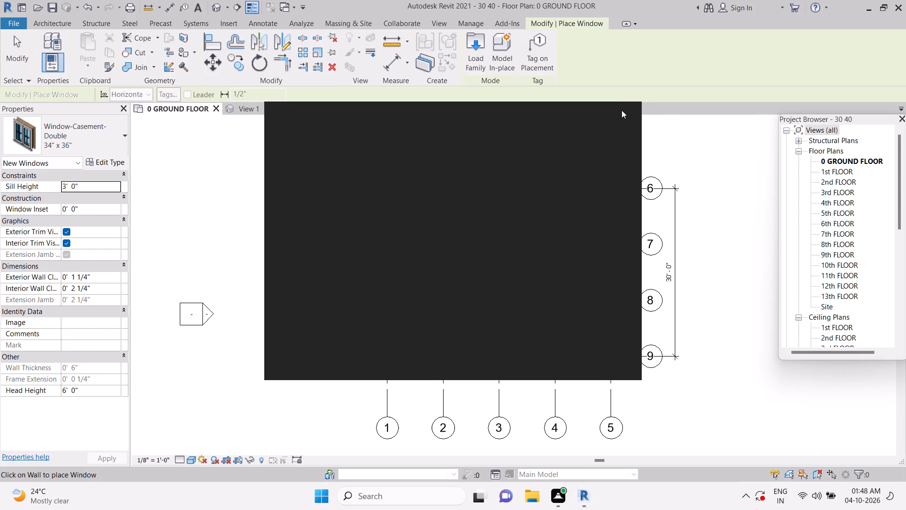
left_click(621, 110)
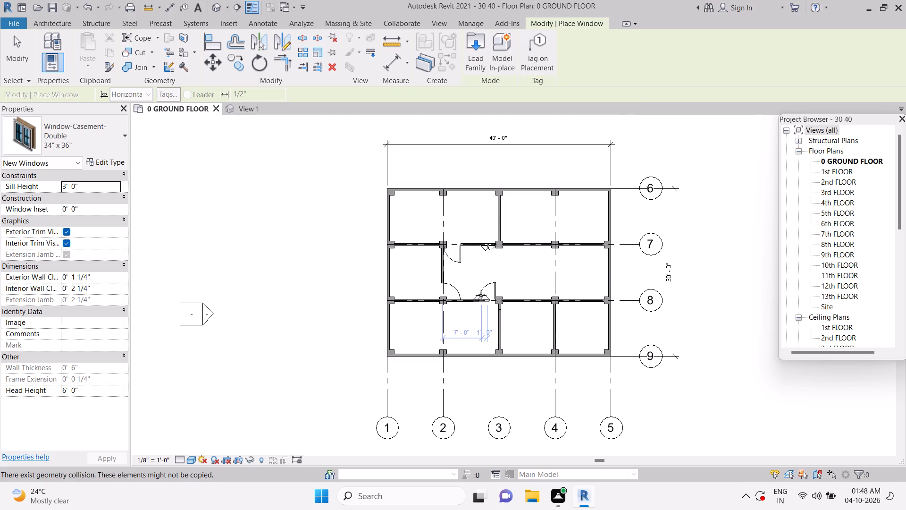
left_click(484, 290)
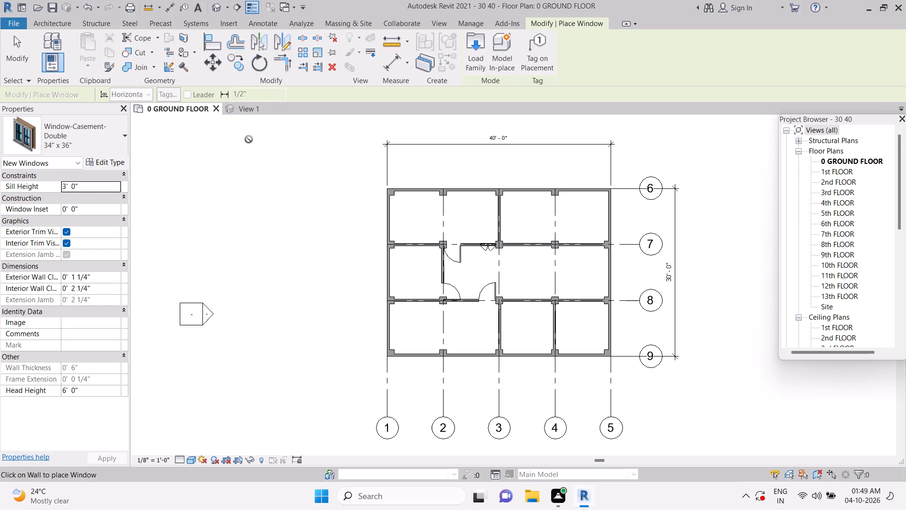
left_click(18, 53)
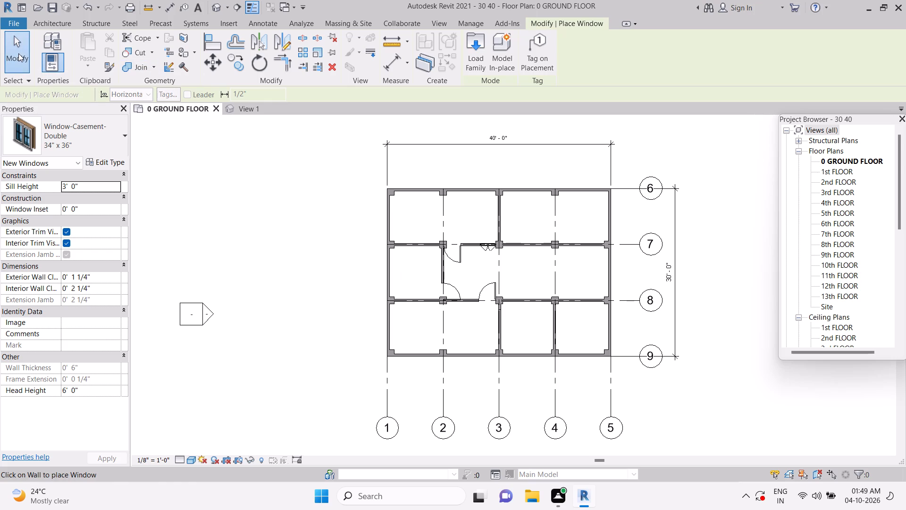
Delete the Single-Flush door on the grid 8 wall next to grid 3.
left_click(478, 285)
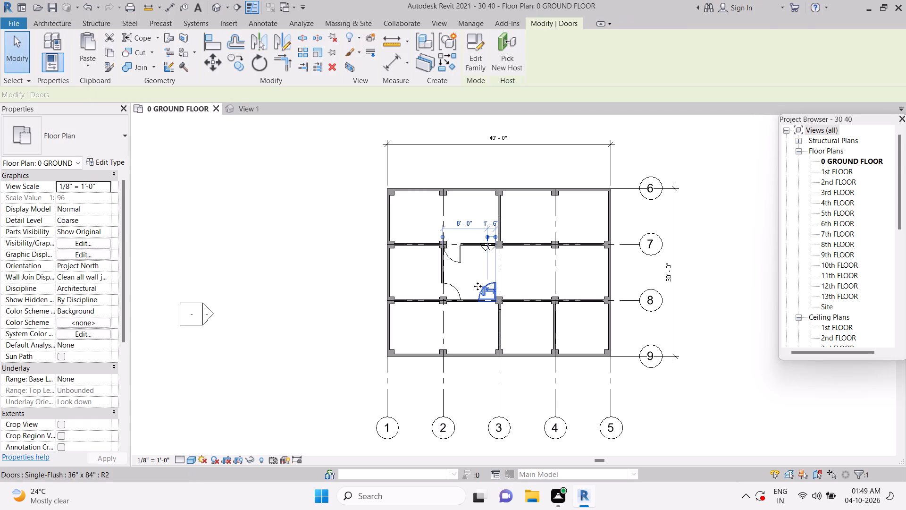
key("Delete")
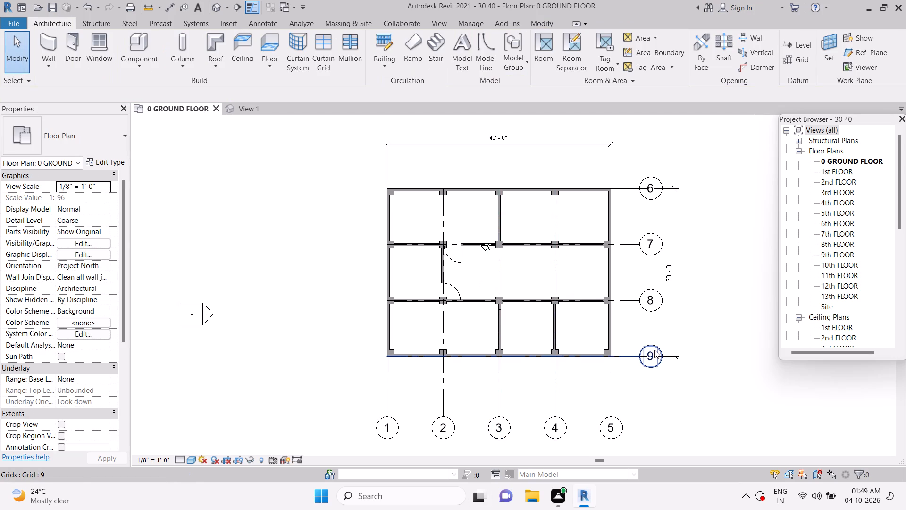
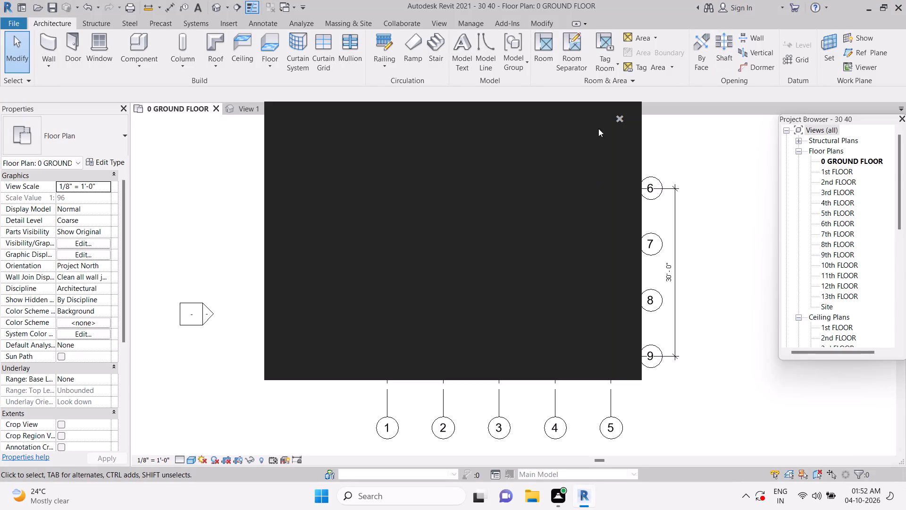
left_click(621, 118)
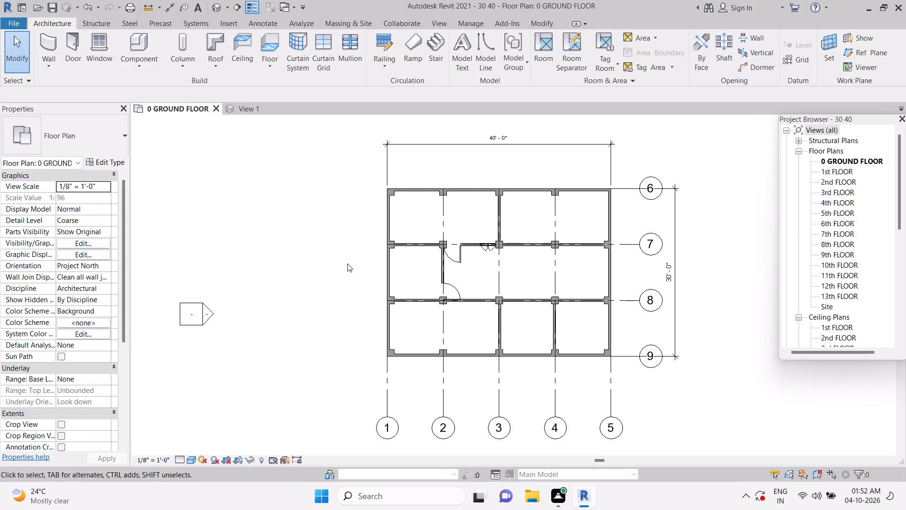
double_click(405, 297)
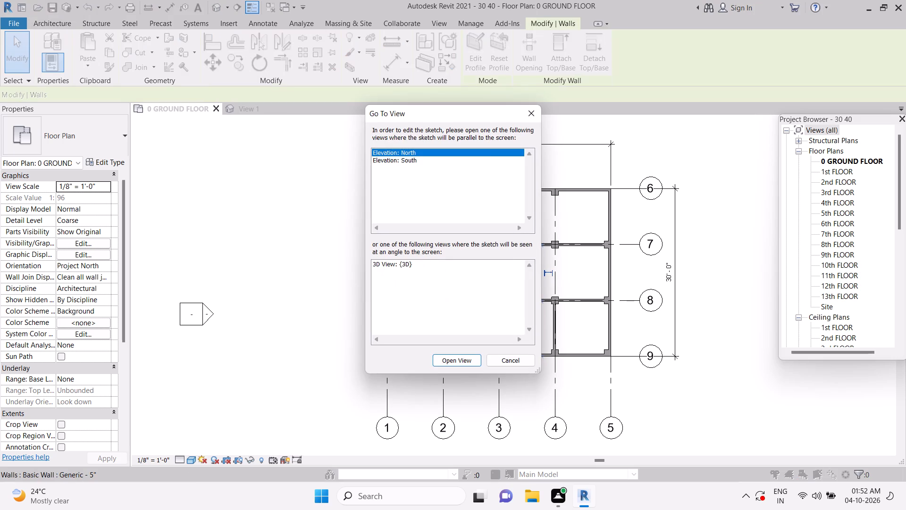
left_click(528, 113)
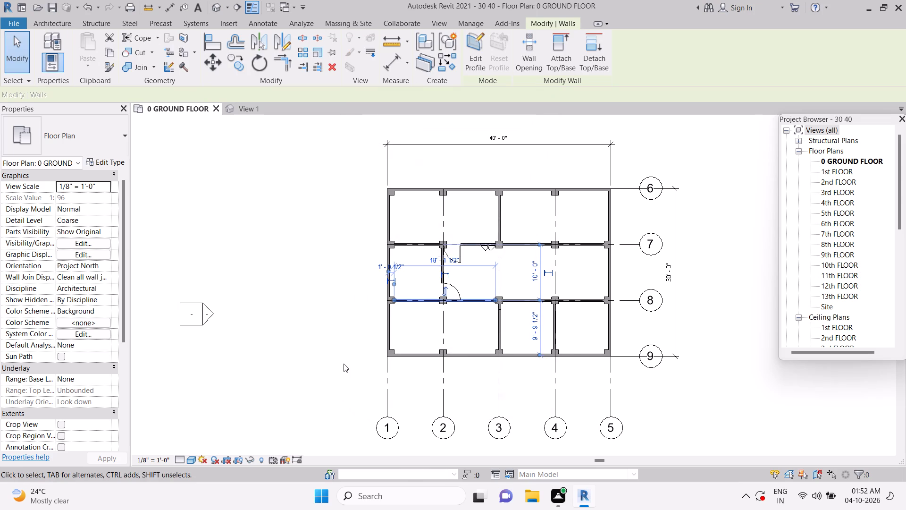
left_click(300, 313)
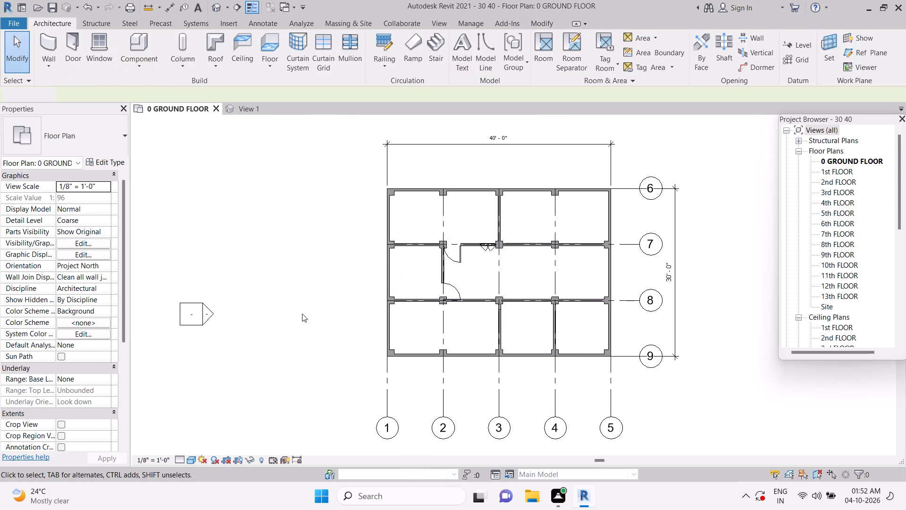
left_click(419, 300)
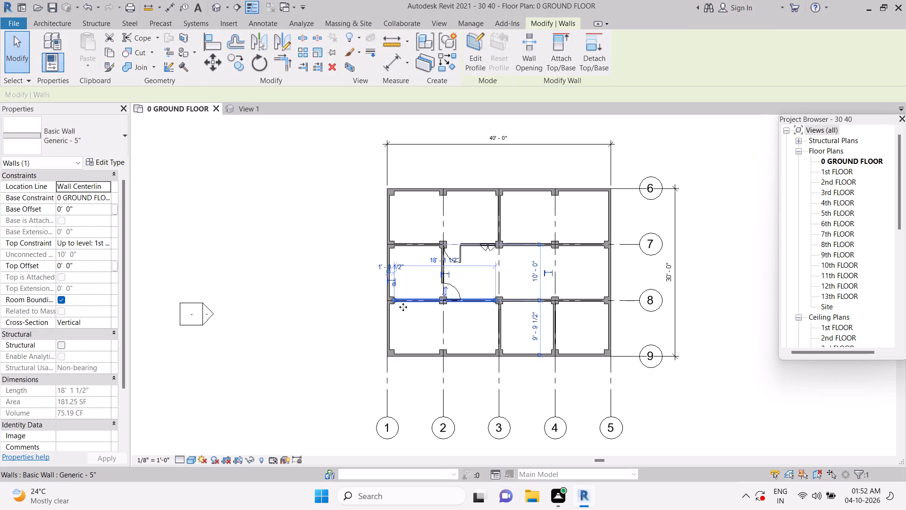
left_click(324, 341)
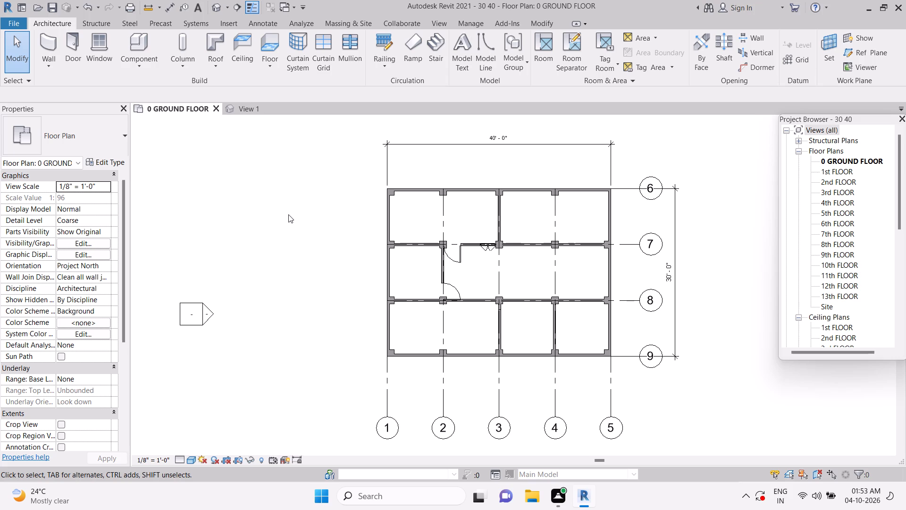
Save the project.
left_click(48, 44)
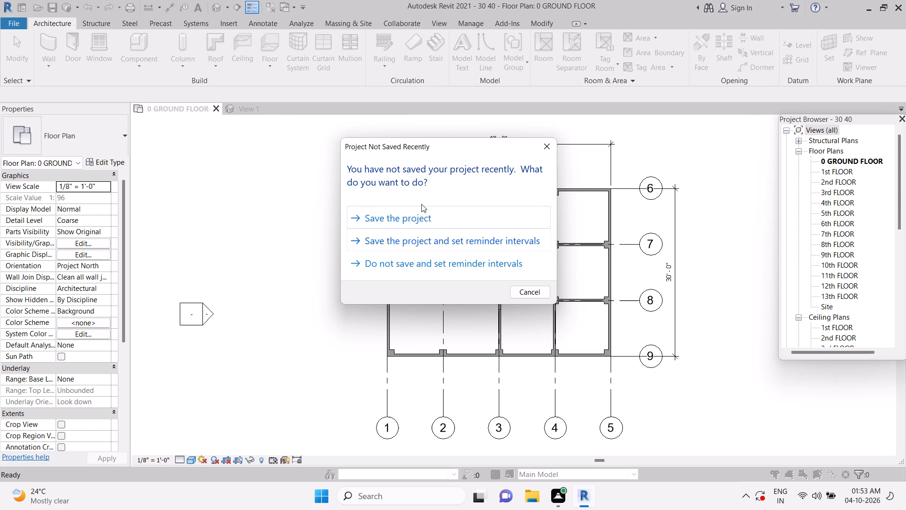
left_click(398, 215)
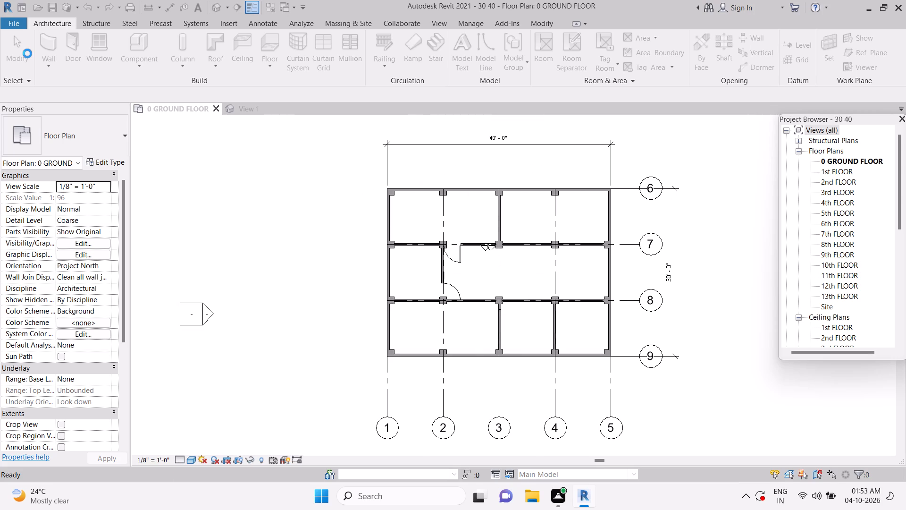
Draw a Generic - 5" wall about 8' 6" long along grid 2, from the grid 8 wall to the column at grid 9.
left_click(51, 23)
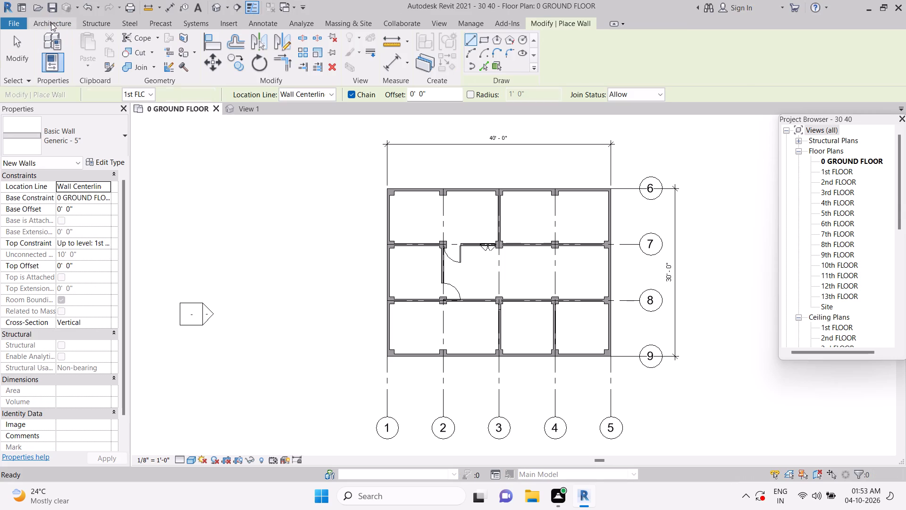
left_click(50, 38)
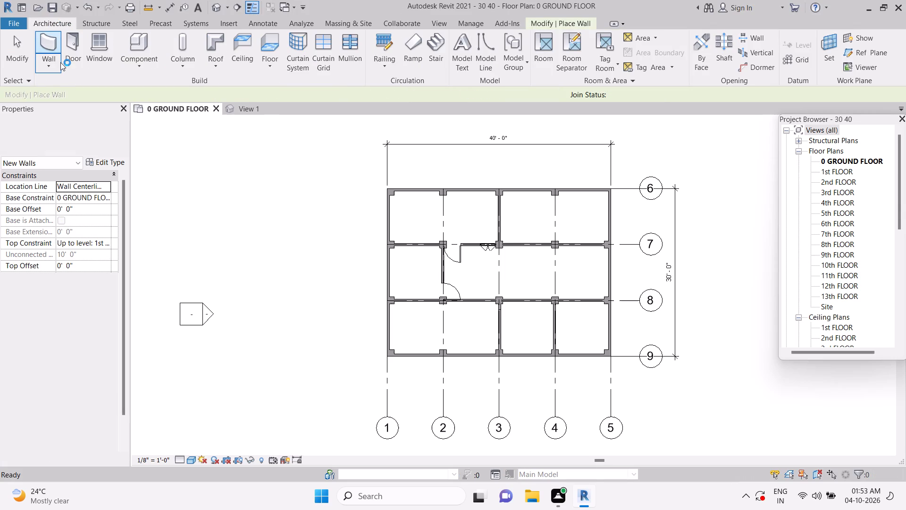
left_click(84, 134)
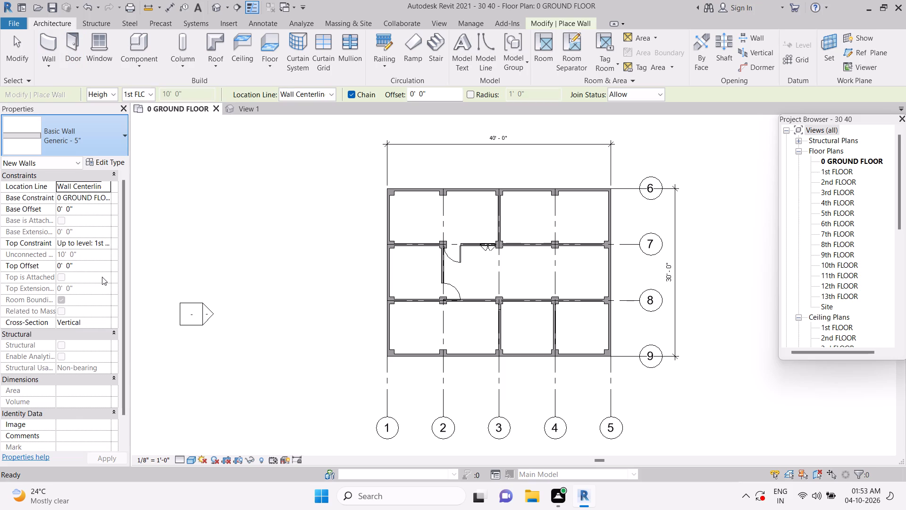
left_click(77, 370)
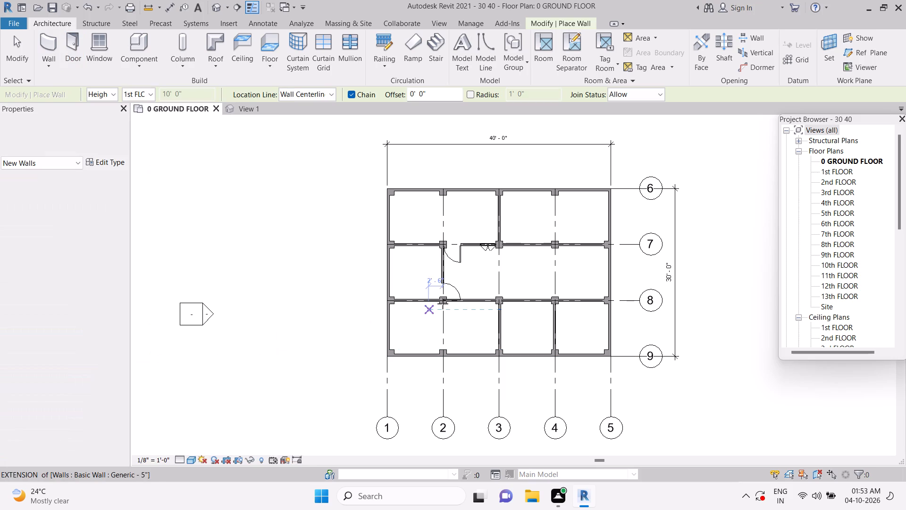
left_click_drag(444, 305, 451, 350)
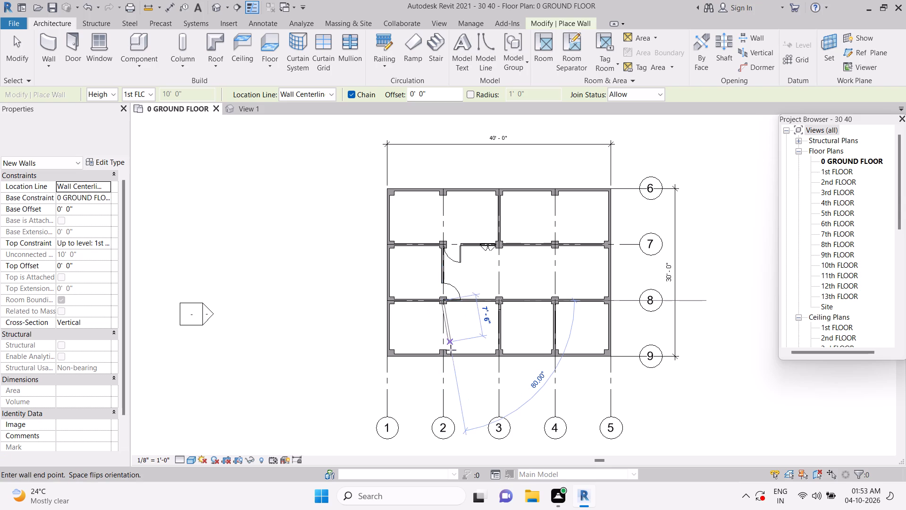
left_click_drag(451, 350, 447, 355)
left_click(447, 355)
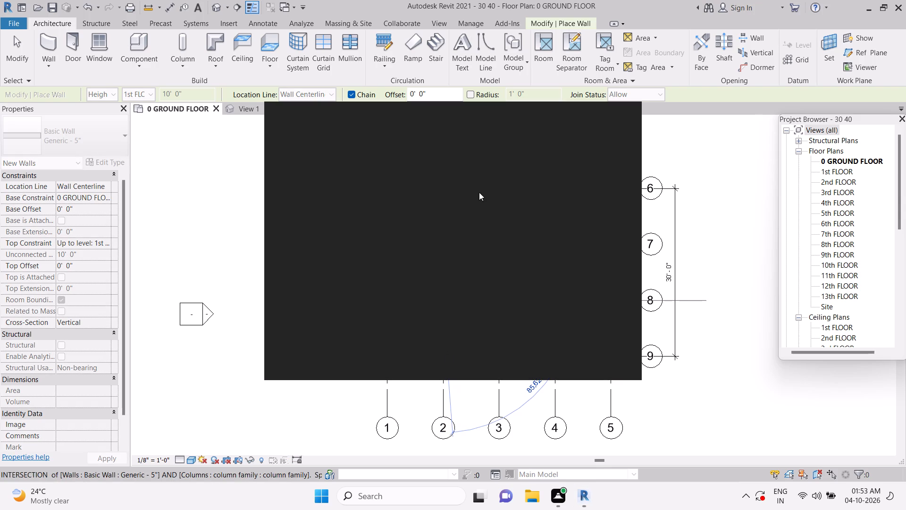
double_click(631, 112)
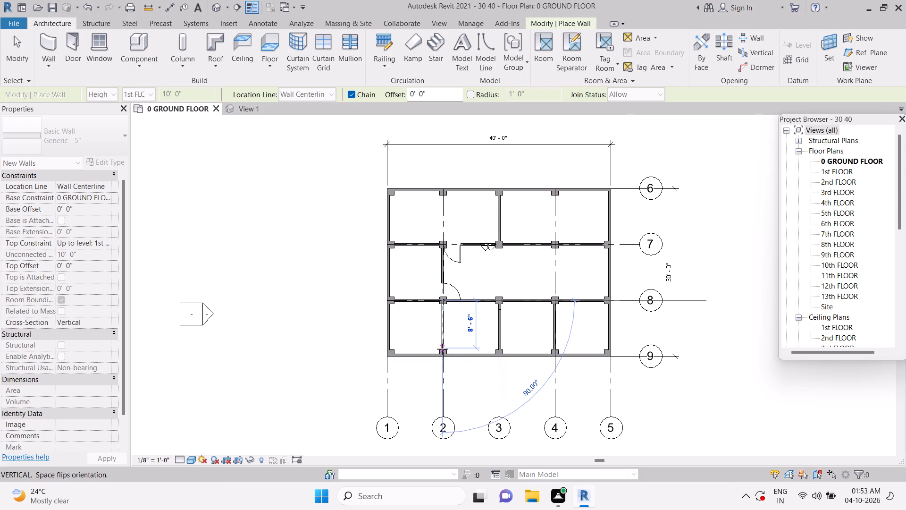
double_click(442, 348)
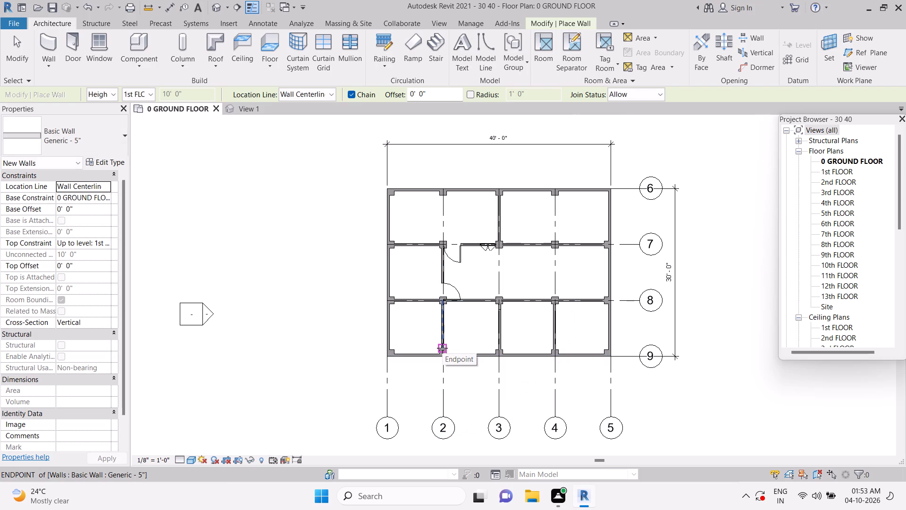
left_click(442, 348)
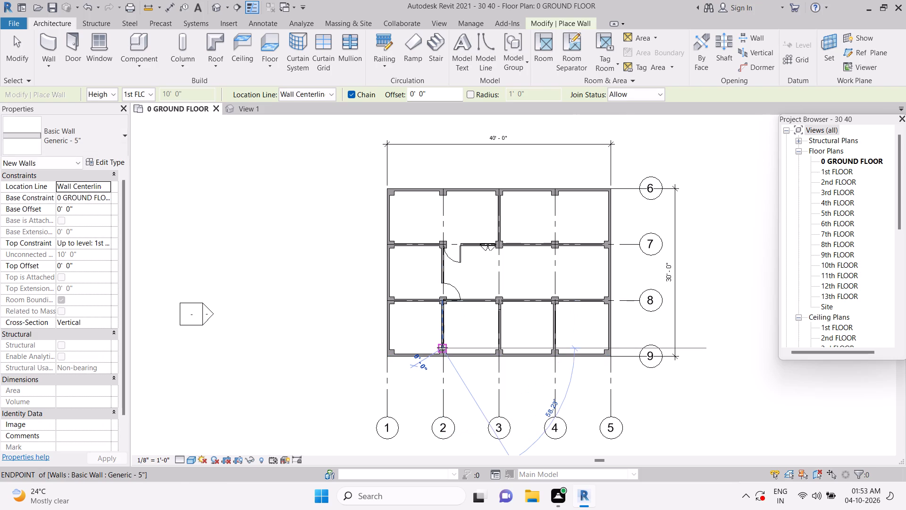
left_click(442, 348)
left_click(442, 348)
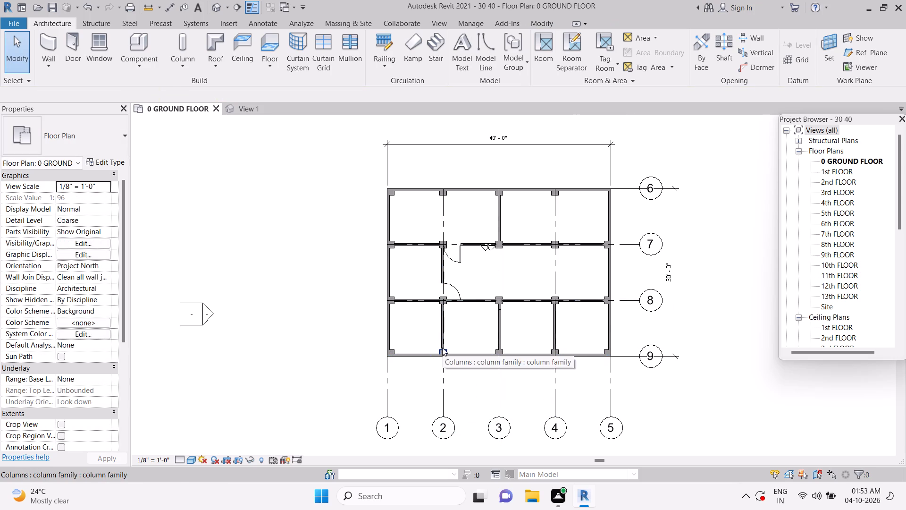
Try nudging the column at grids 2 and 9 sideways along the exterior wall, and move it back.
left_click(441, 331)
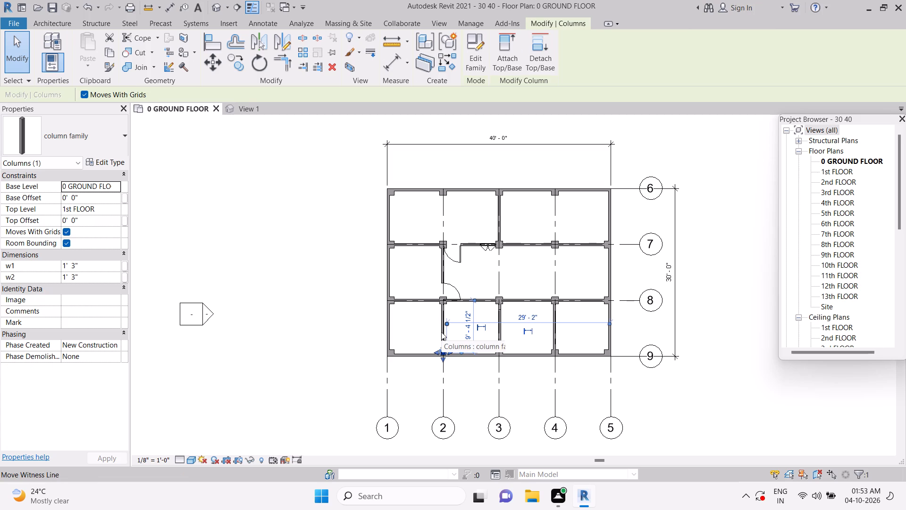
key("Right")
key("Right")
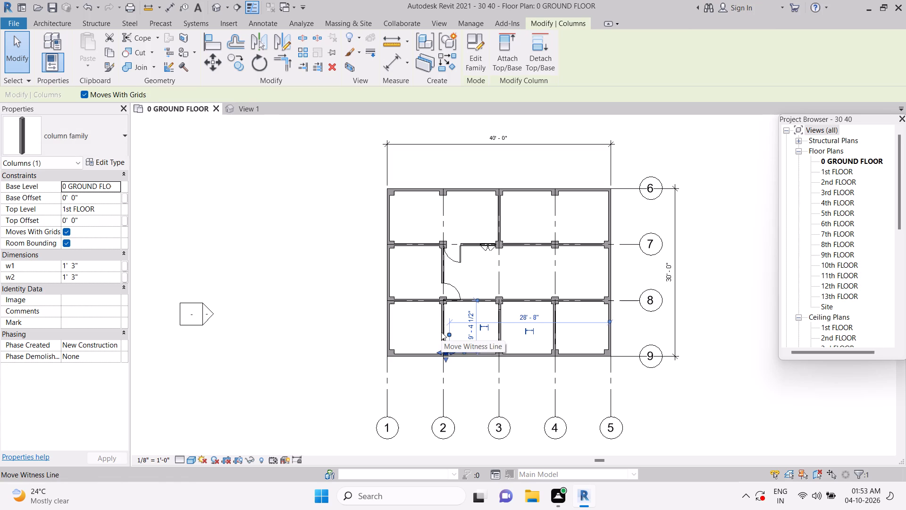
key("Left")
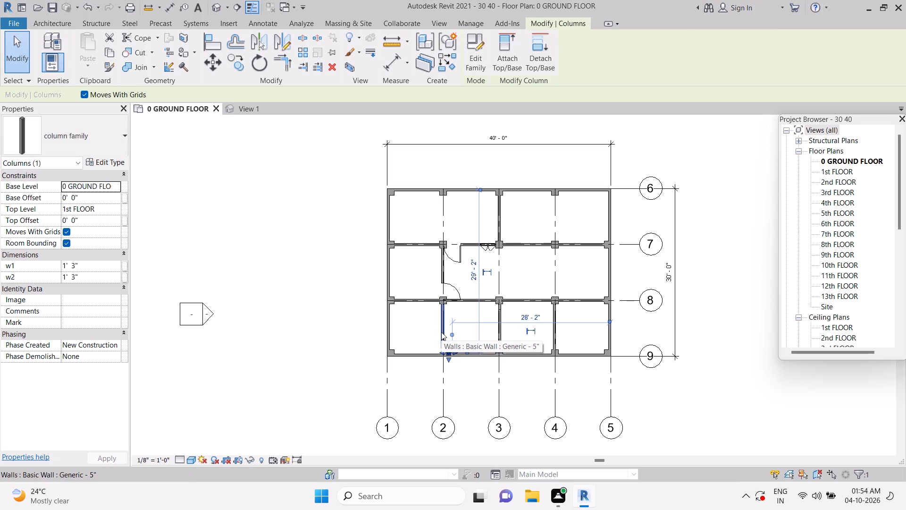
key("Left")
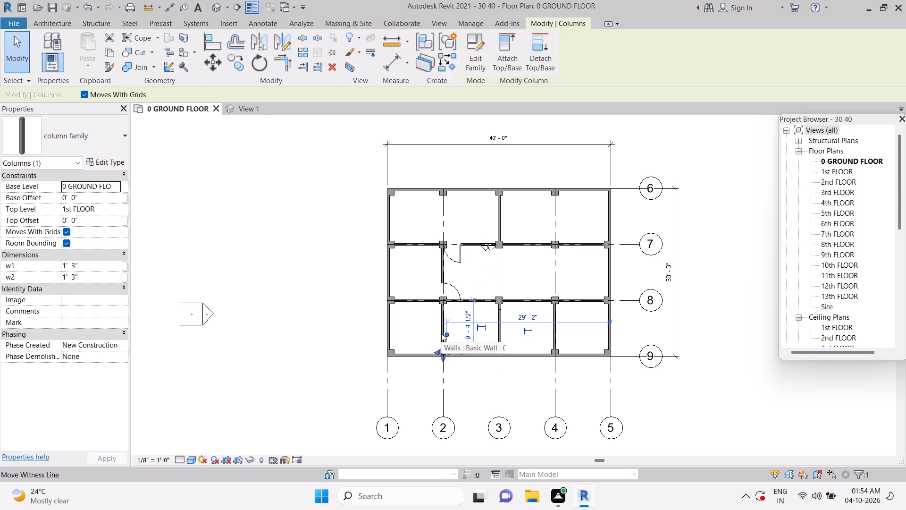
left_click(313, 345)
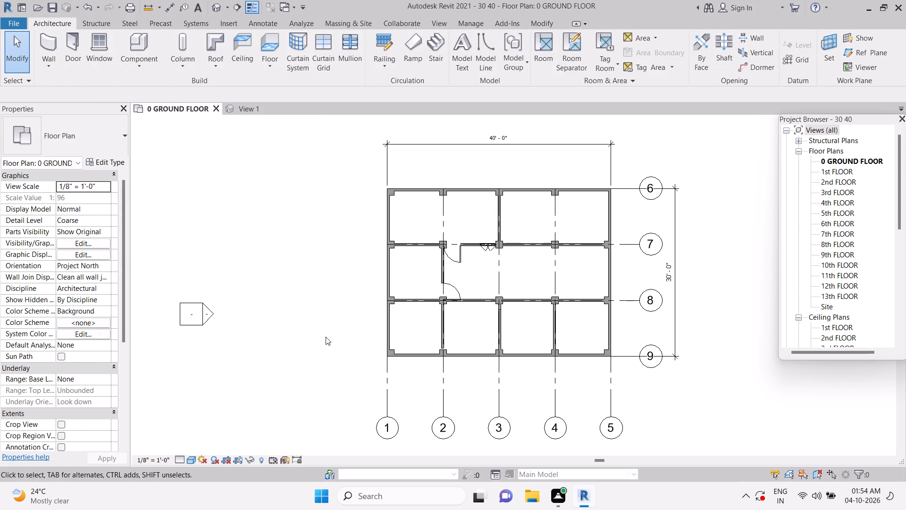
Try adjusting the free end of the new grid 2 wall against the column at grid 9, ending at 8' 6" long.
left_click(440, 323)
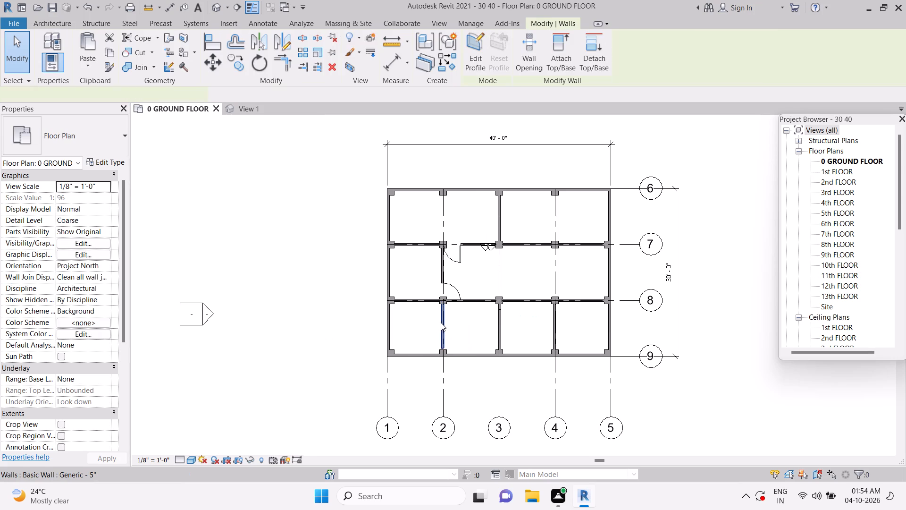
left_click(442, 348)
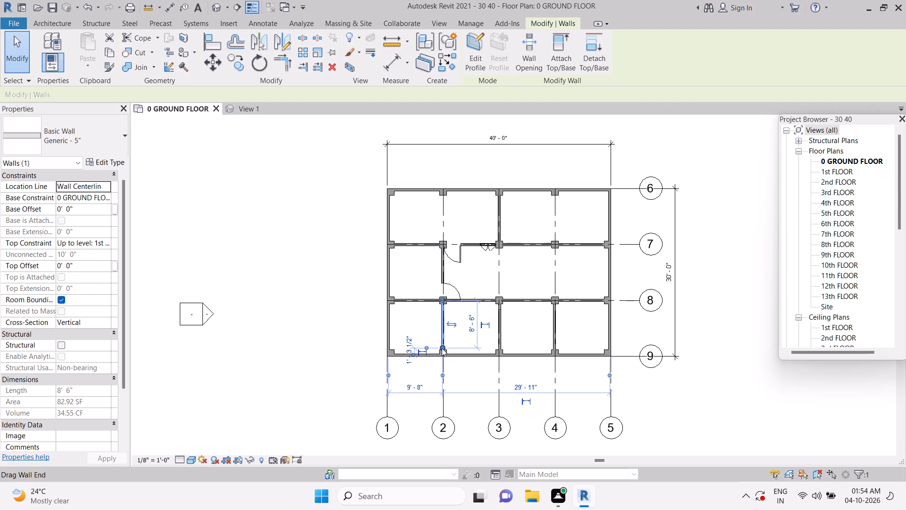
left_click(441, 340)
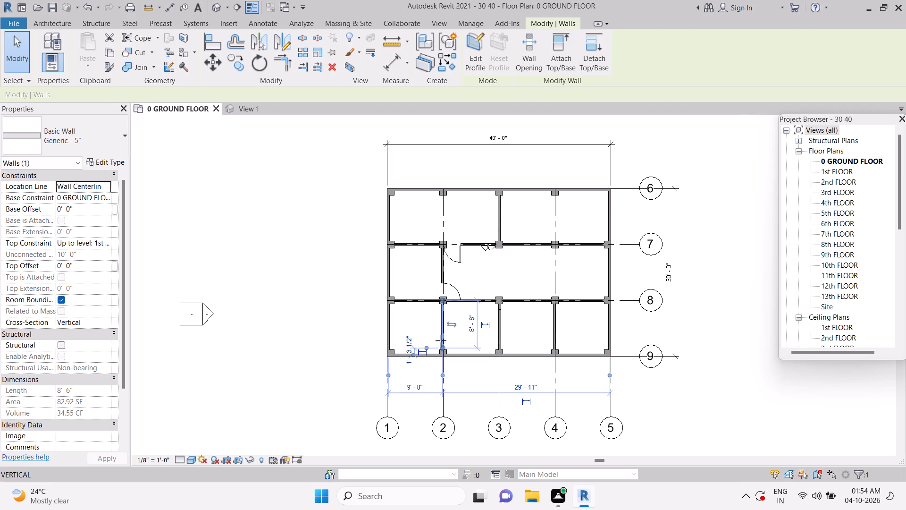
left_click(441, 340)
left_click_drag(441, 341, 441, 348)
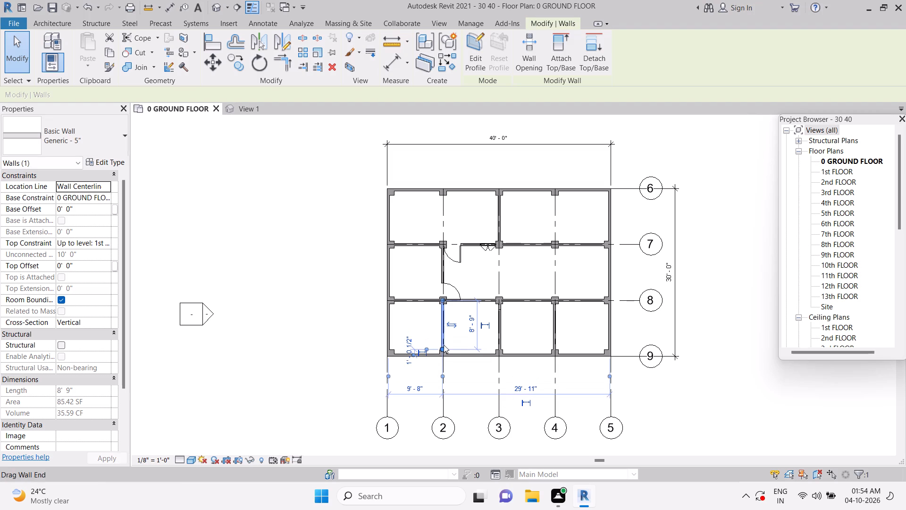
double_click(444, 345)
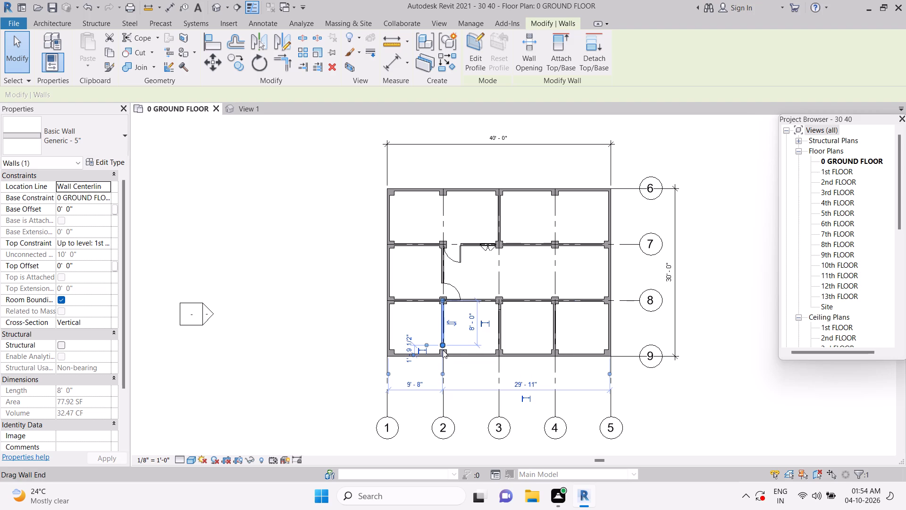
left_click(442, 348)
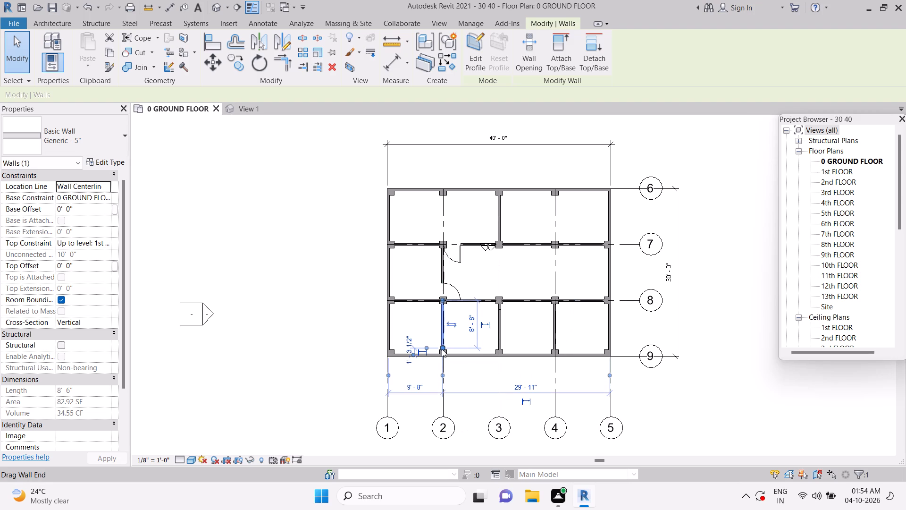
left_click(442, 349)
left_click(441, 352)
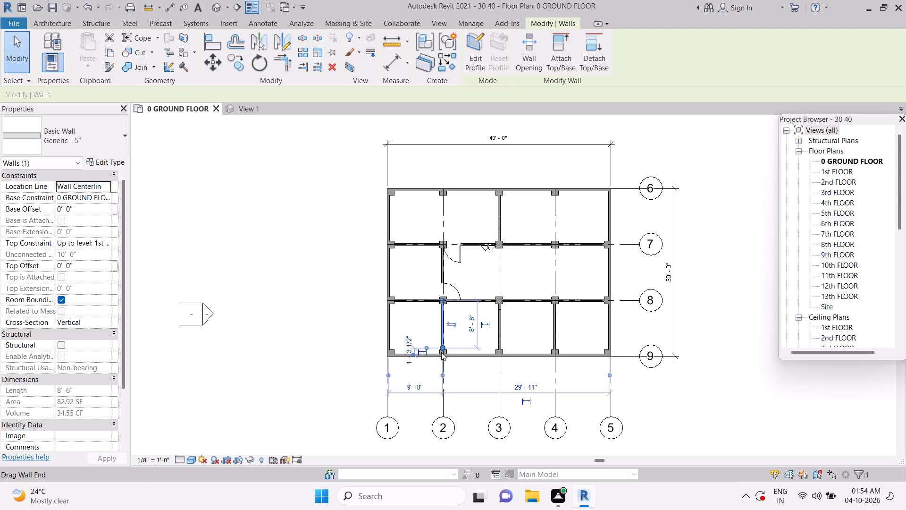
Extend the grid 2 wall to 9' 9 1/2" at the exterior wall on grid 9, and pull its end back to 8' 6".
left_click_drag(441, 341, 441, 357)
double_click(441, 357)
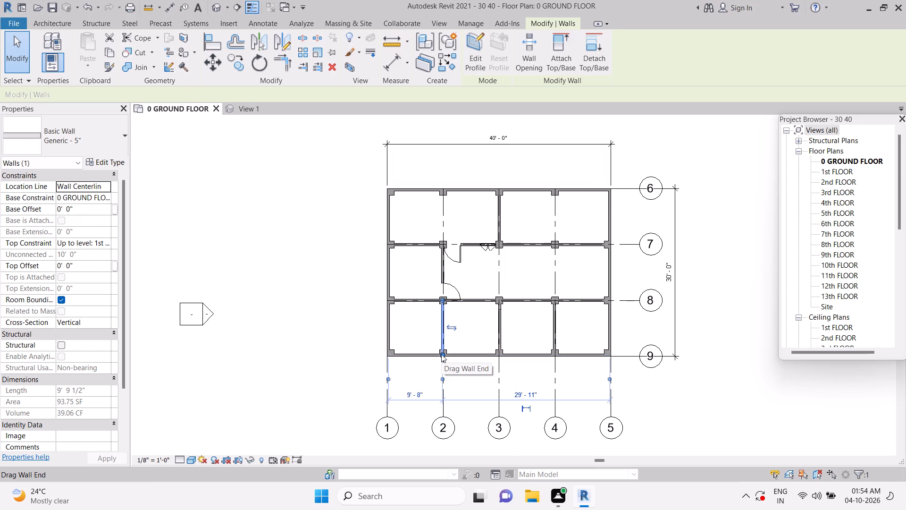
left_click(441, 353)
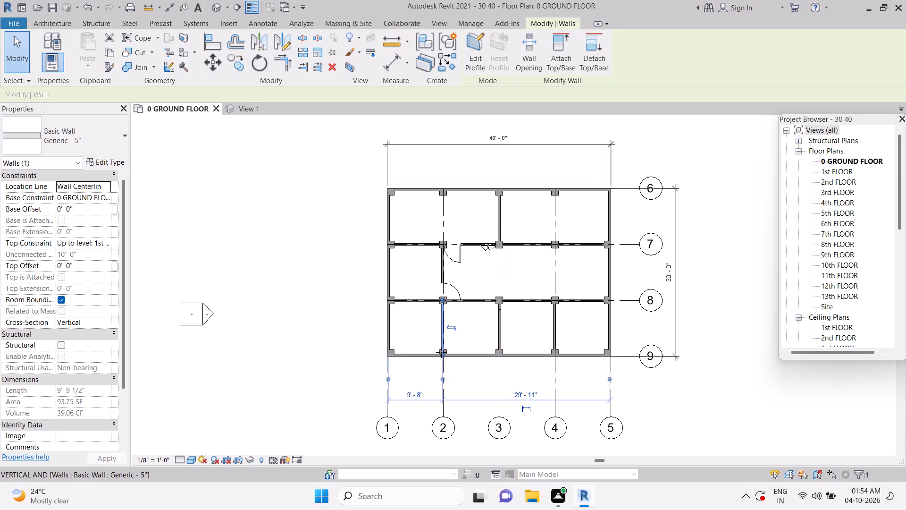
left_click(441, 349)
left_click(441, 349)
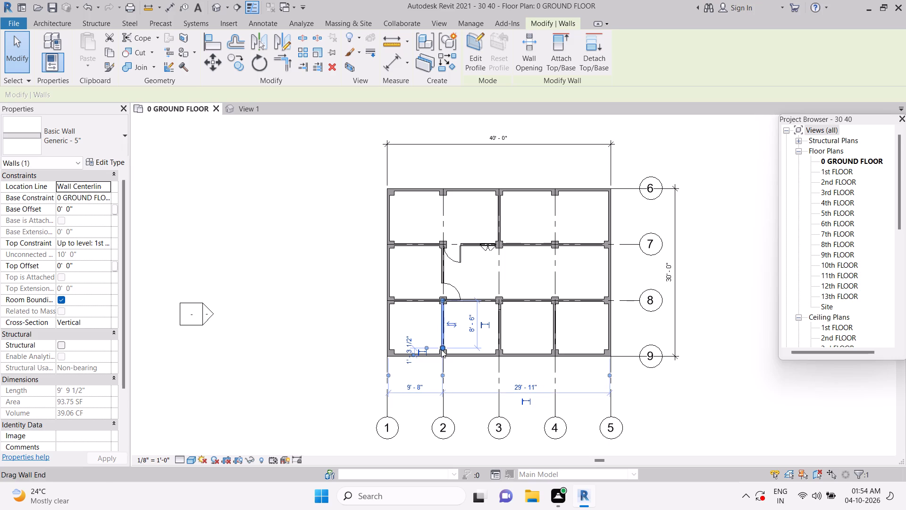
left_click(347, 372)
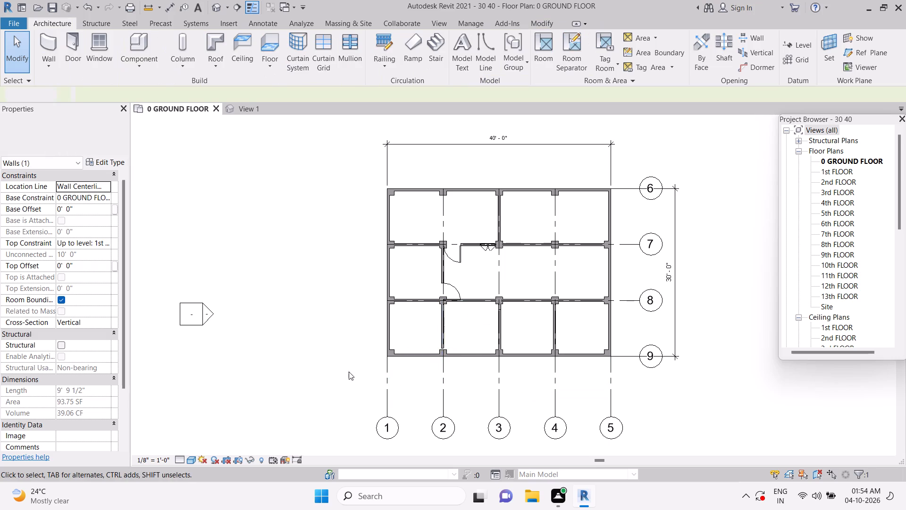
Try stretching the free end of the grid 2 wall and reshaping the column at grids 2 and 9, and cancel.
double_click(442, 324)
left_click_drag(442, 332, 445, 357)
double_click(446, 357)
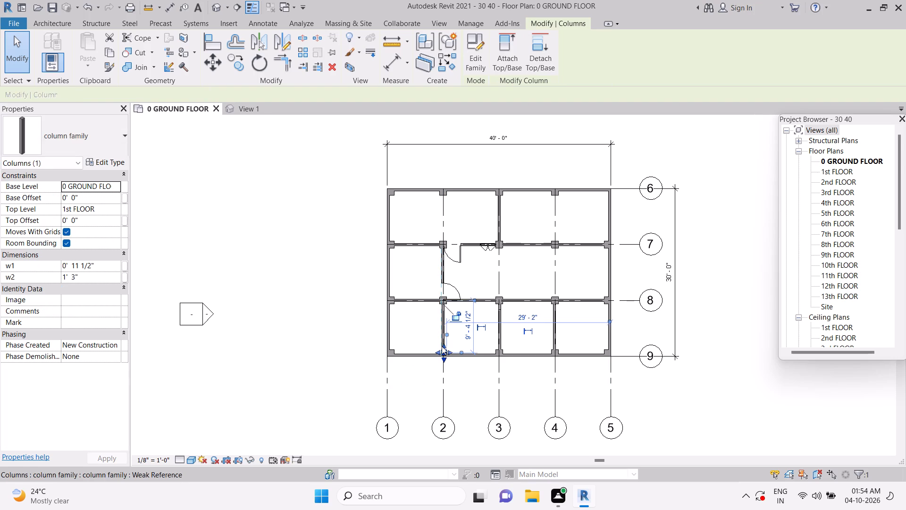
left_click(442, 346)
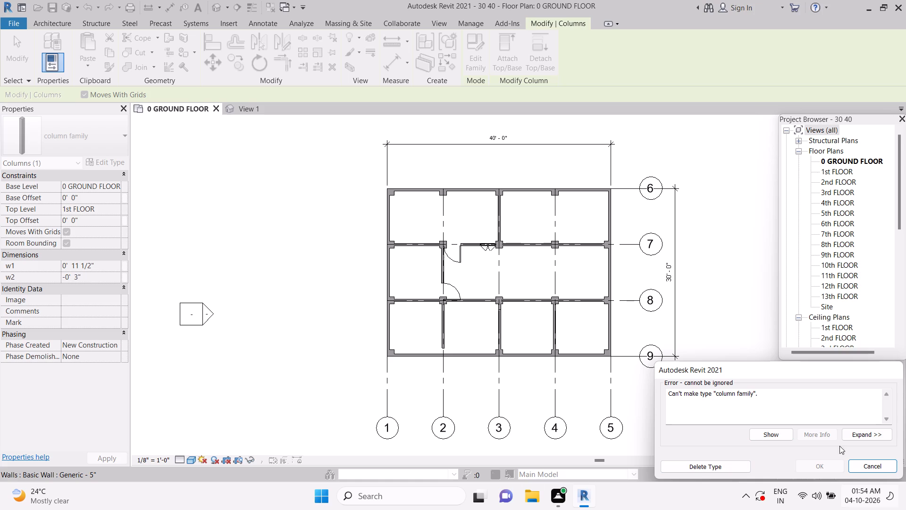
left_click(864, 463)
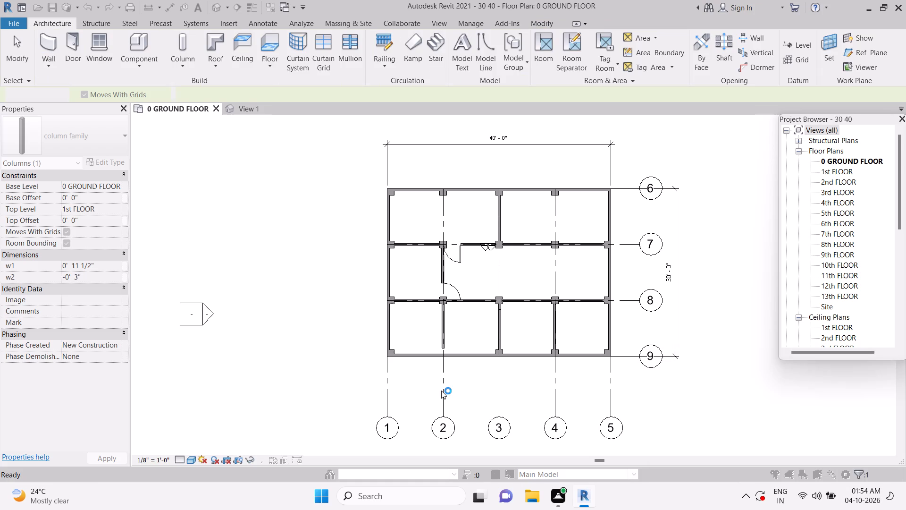
Delete the Generic - 5" wall on grid 2 between grids 8 and 9.
left_click(443, 340)
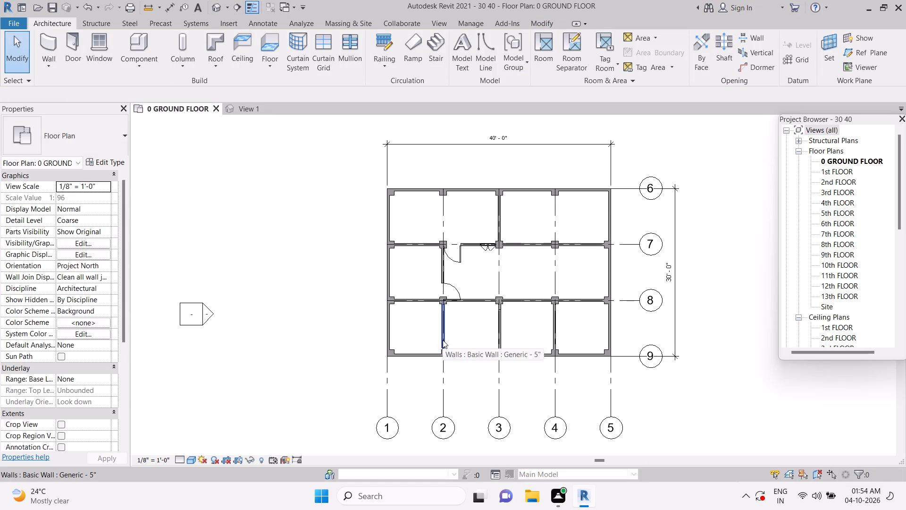
key("Delete")
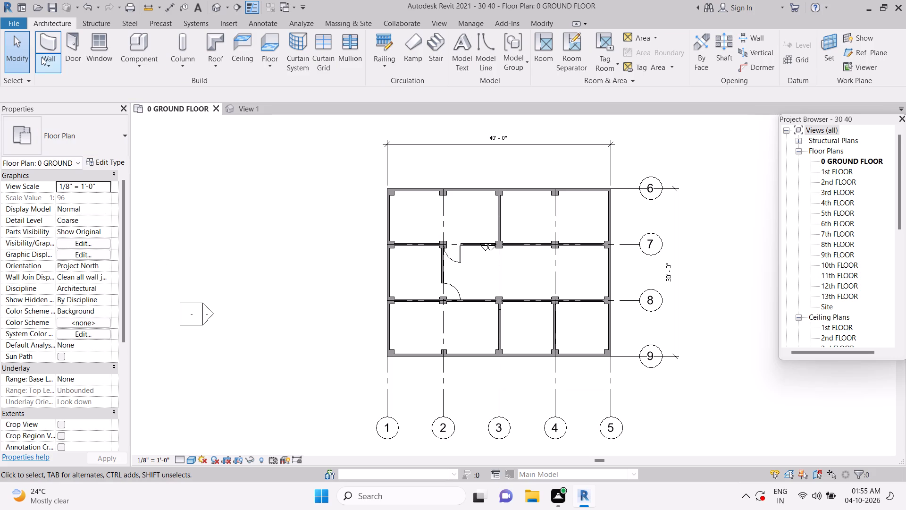
Draw a Generic - 5" wall about 9' 9 1/2" long along grid 2, from the grid 8 wall to the exterior wall on grid 9.
left_click(46, 44)
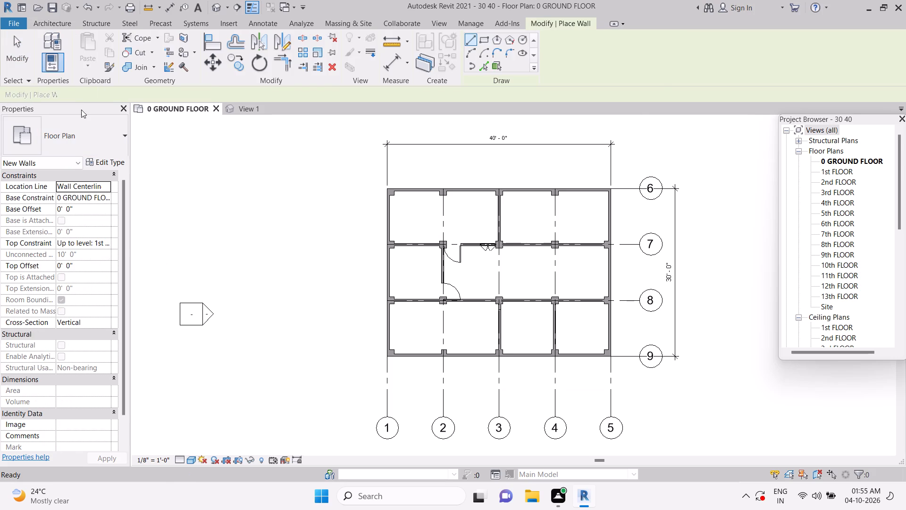
left_click(83, 148)
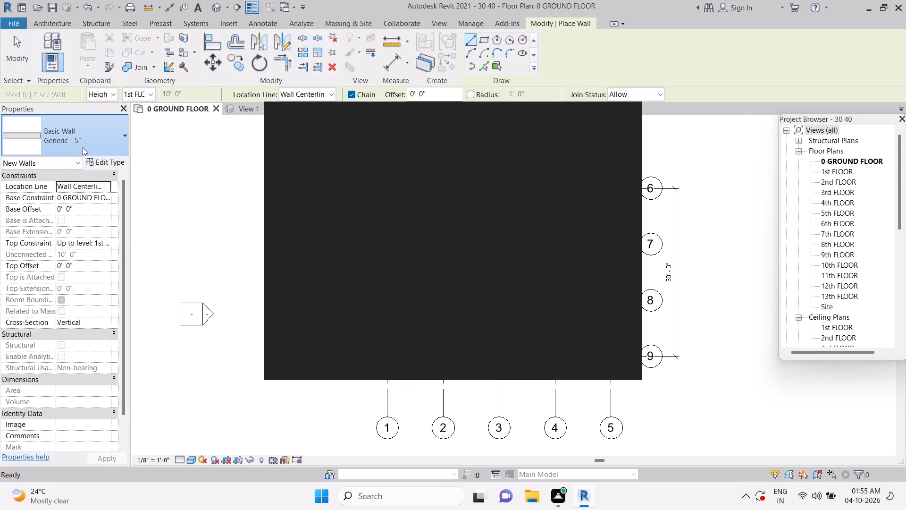
left_click(107, 370)
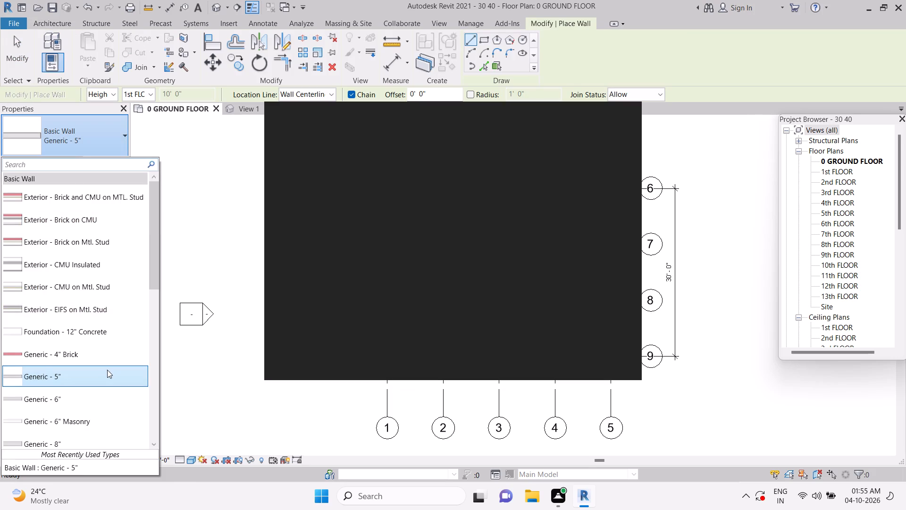
left_click(625, 104)
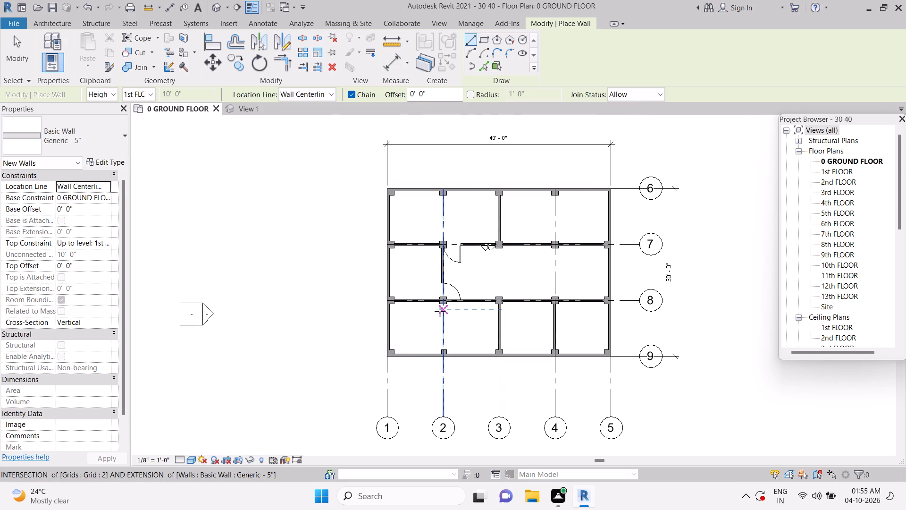
left_click_drag(443, 306, 443, 308)
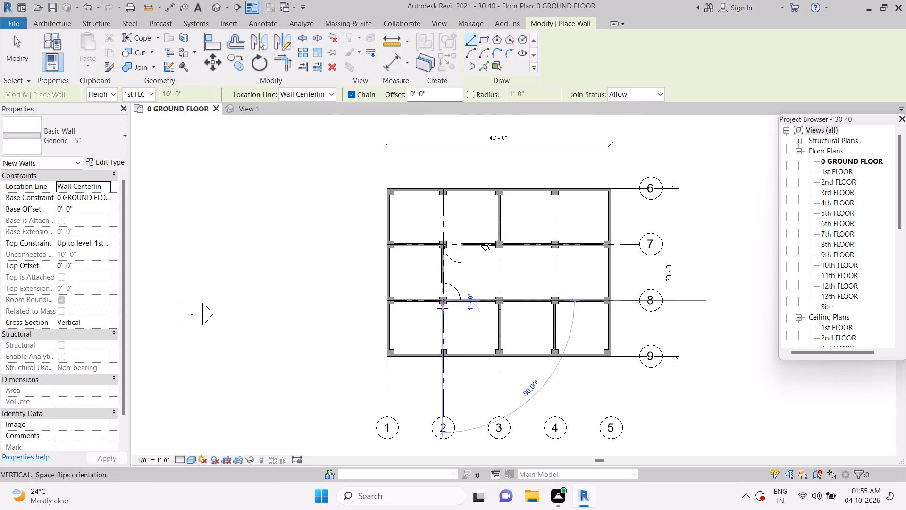
left_click_drag(443, 308, 438, 354)
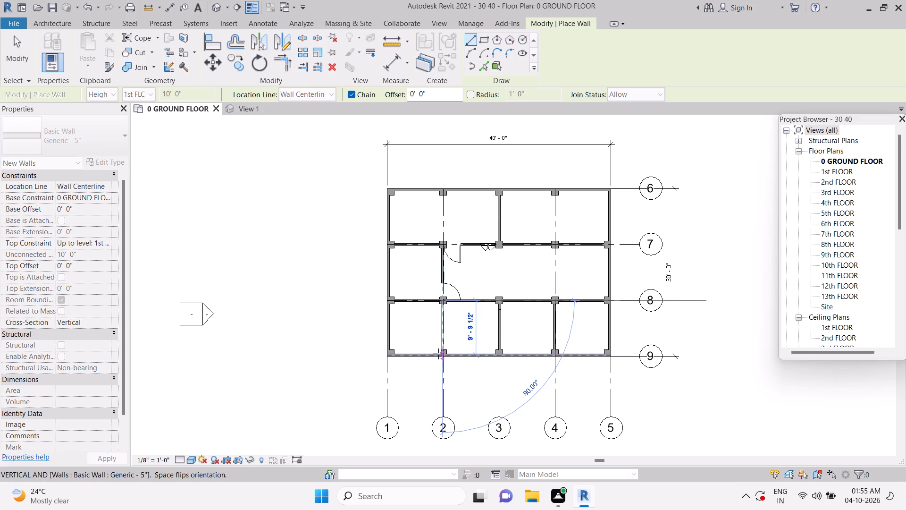
left_click(438, 354)
left_click(439, 355)
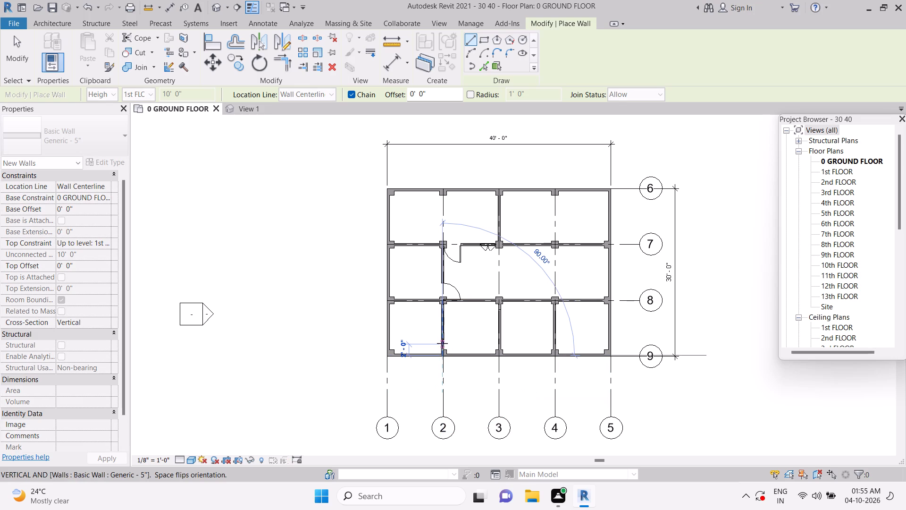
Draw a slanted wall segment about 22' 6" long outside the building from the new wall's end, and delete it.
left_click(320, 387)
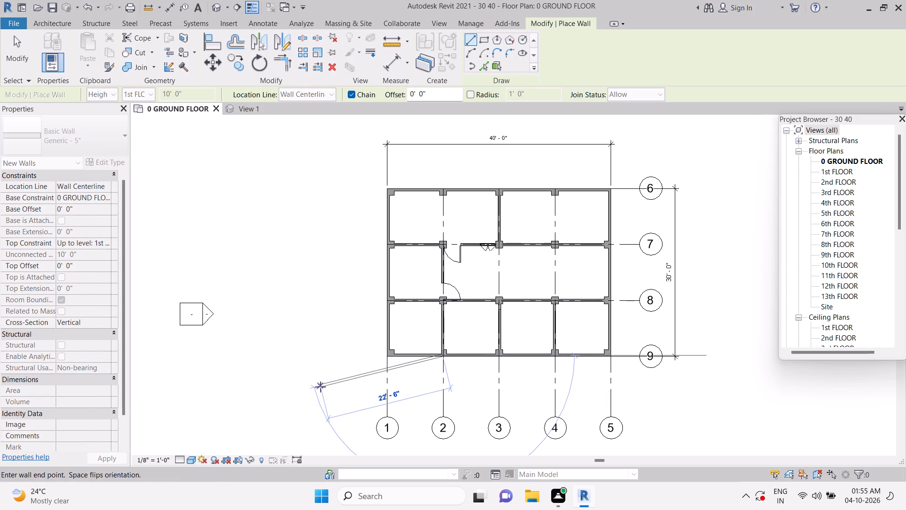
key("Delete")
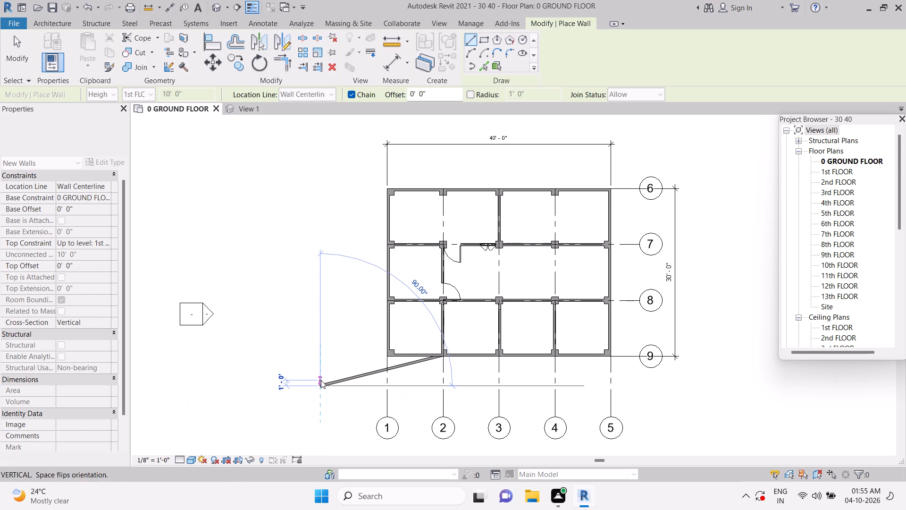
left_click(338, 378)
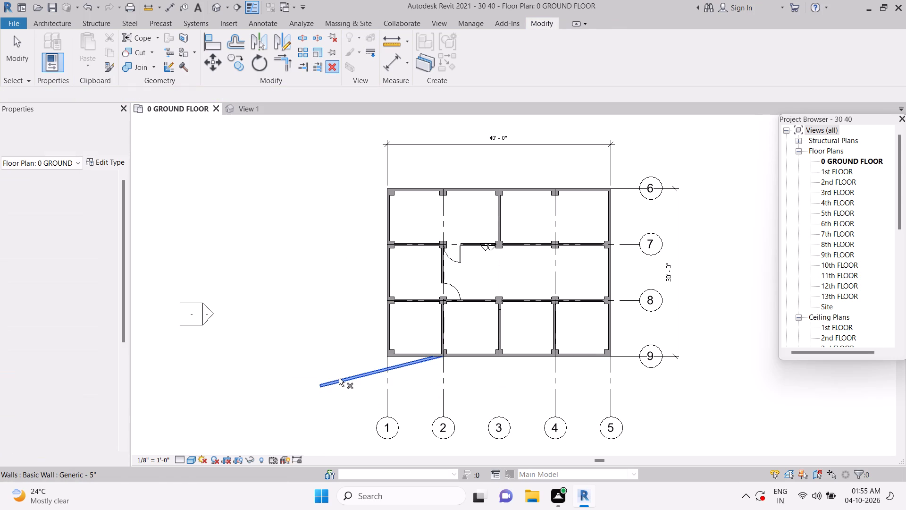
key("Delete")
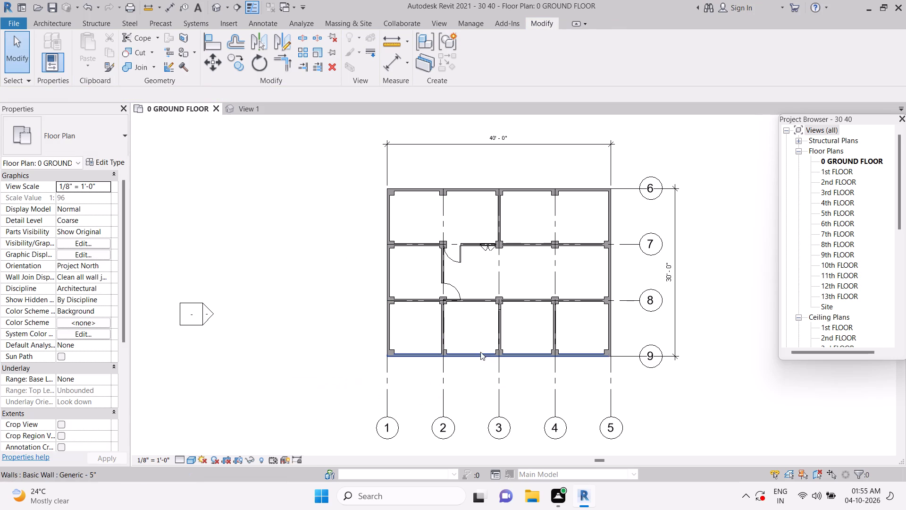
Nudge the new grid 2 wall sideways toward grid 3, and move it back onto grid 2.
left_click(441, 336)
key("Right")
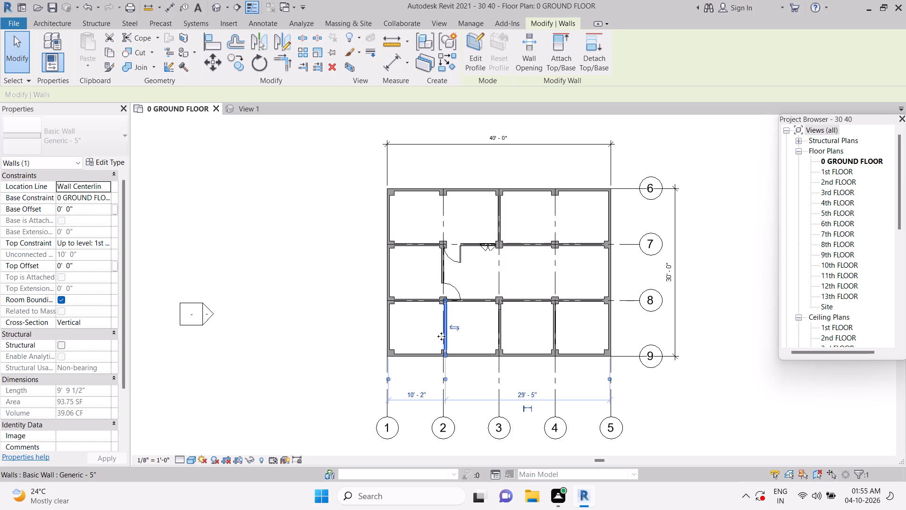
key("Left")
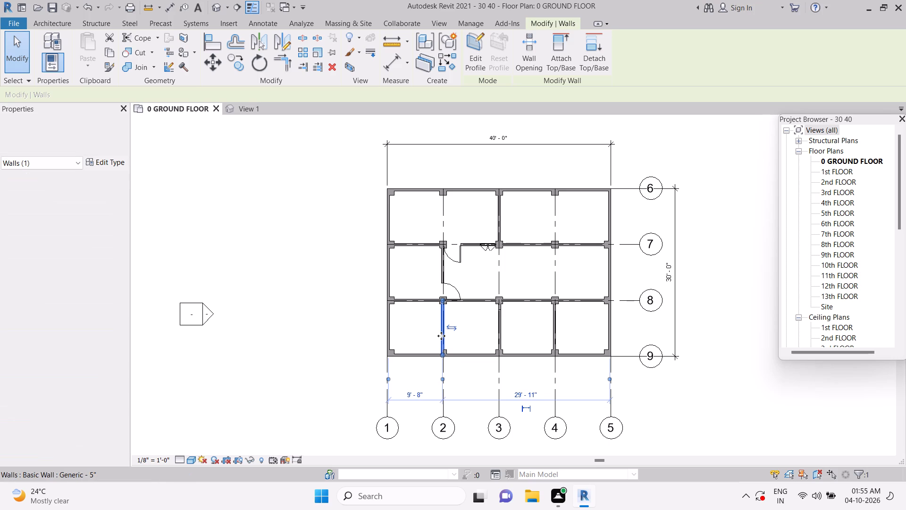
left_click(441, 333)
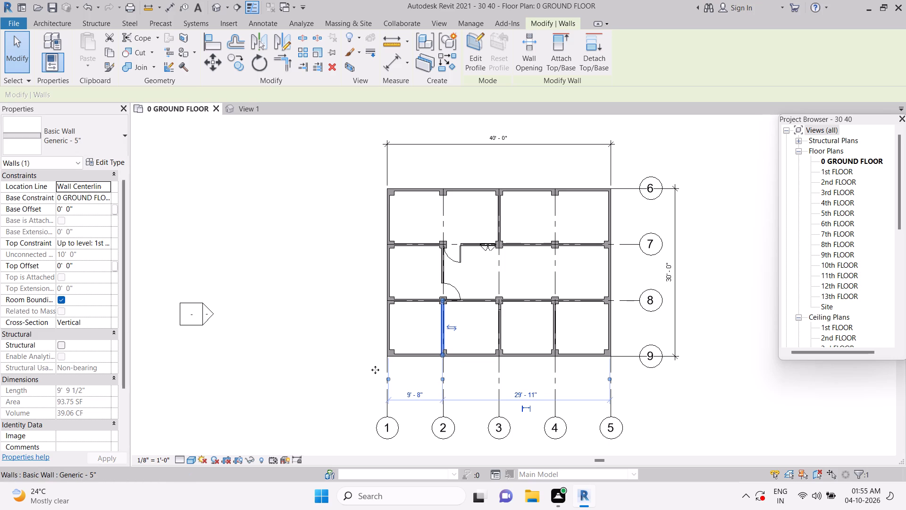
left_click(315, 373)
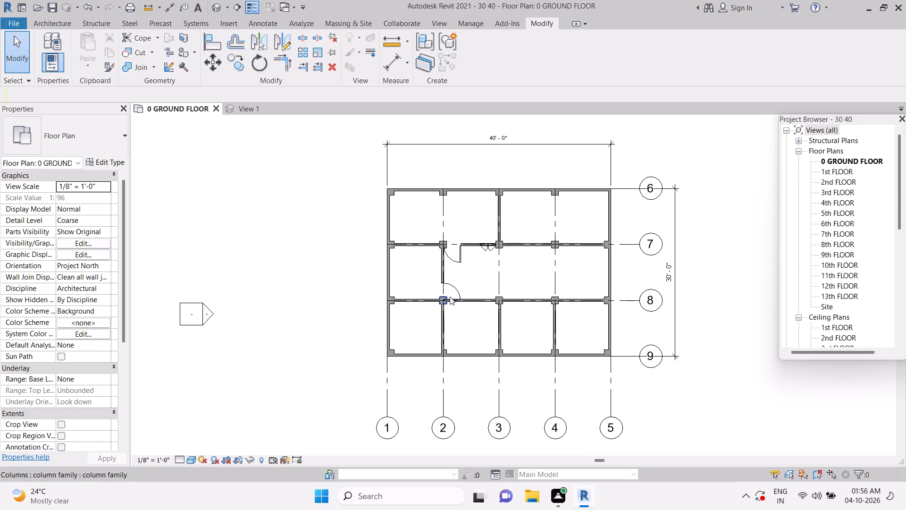
Delete the Single-Flush door in the grid 2 wall just above grid 8.
left_click(453, 285)
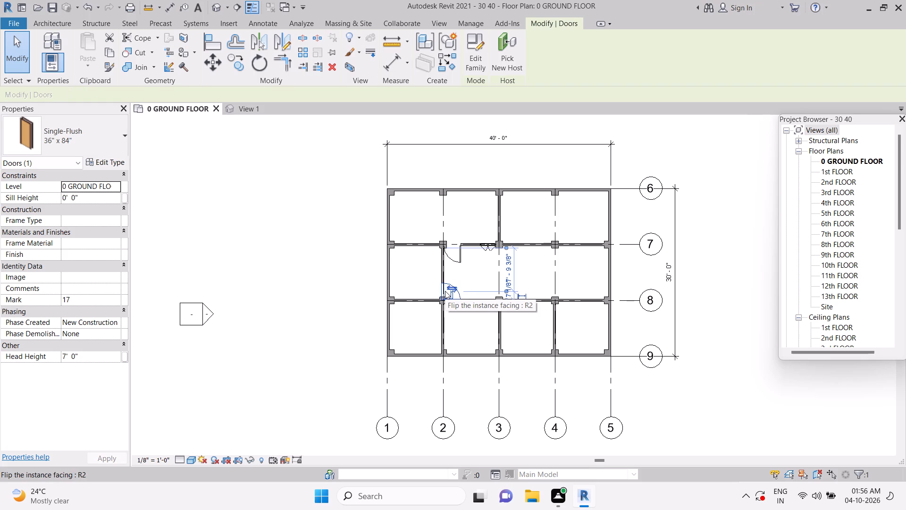
key("Delete")
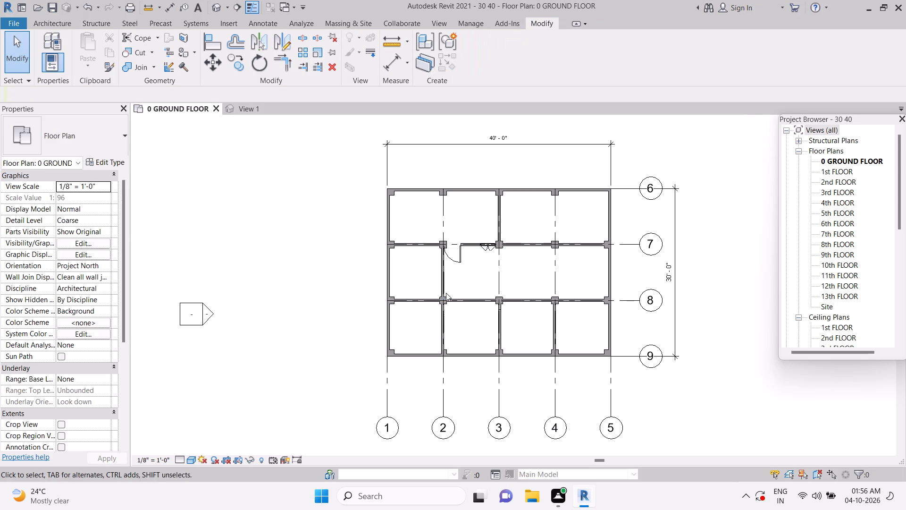
left_click(311, 353)
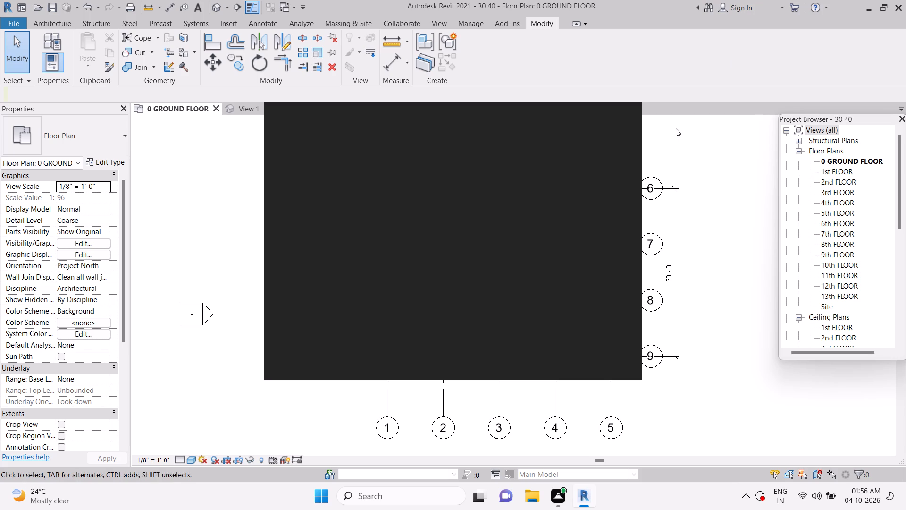
Place a Single-Flush 36" x 84" door in the grid 8 wall beside the grid 2 column, swinging into the space between grids 7 and 8.
double_click(630, 105)
left_click(626, 115)
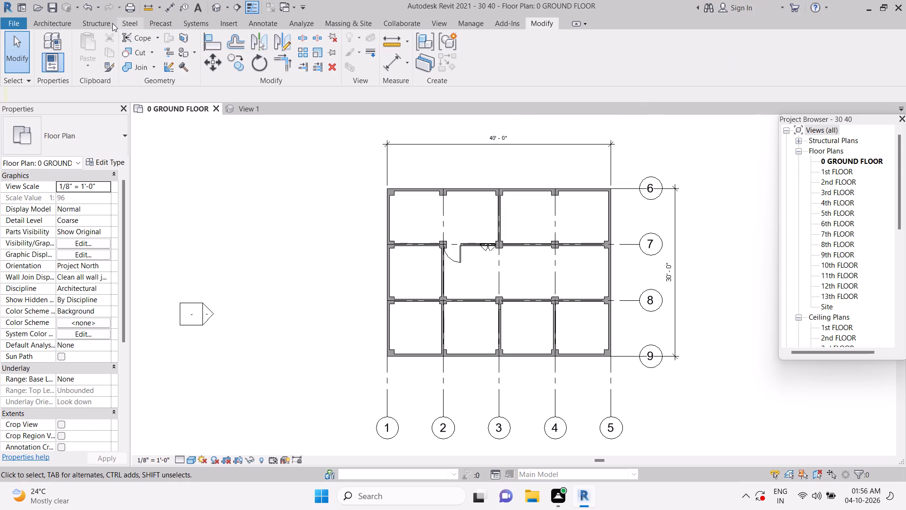
left_click(55, 17)
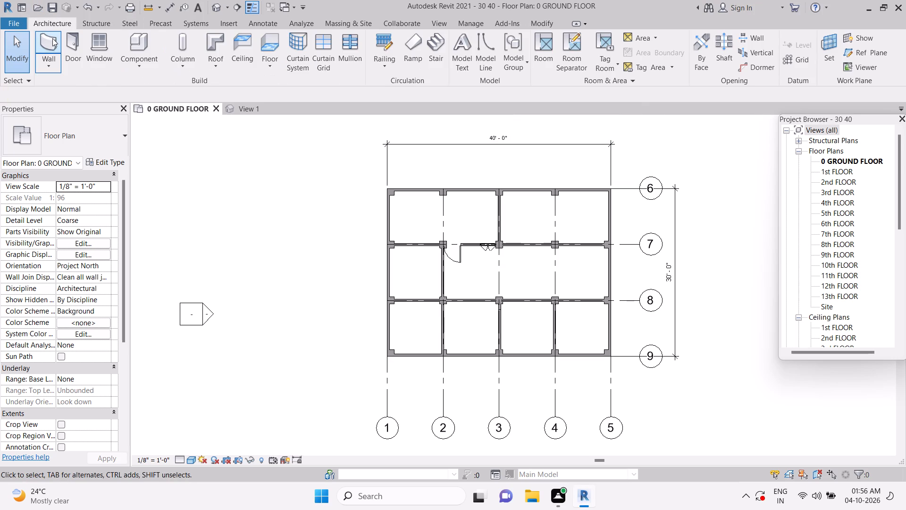
left_click(69, 47)
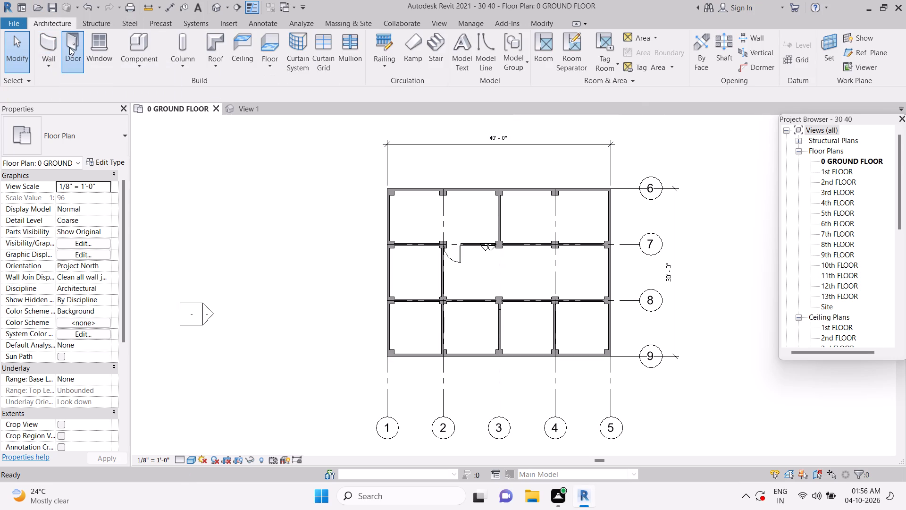
left_click(75, 148)
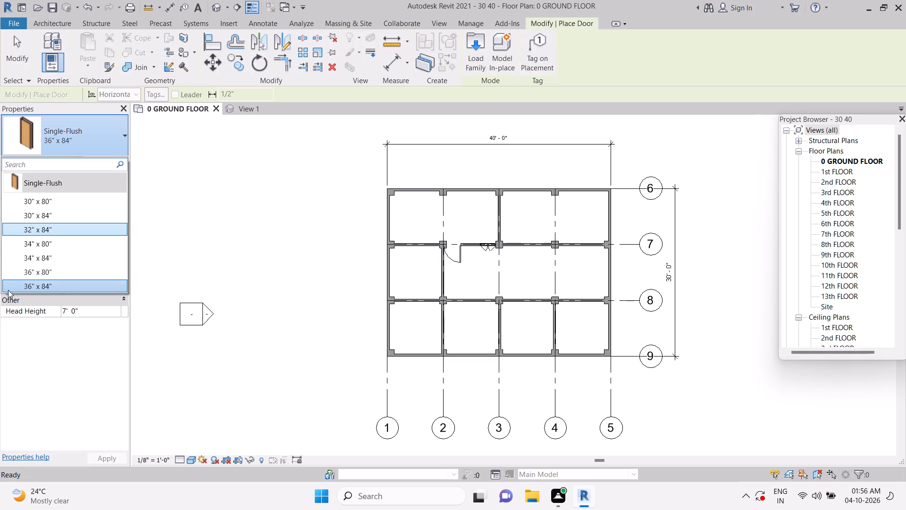
double_click(38, 283)
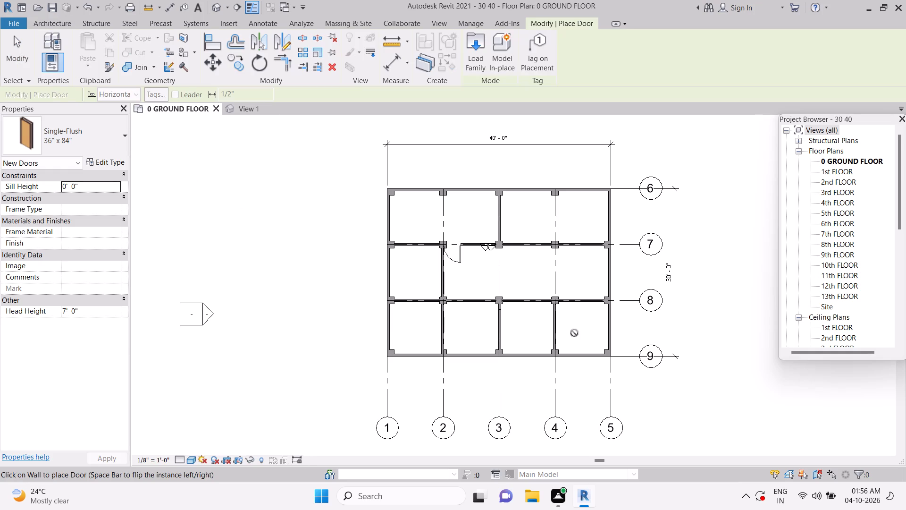
left_click(450, 296)
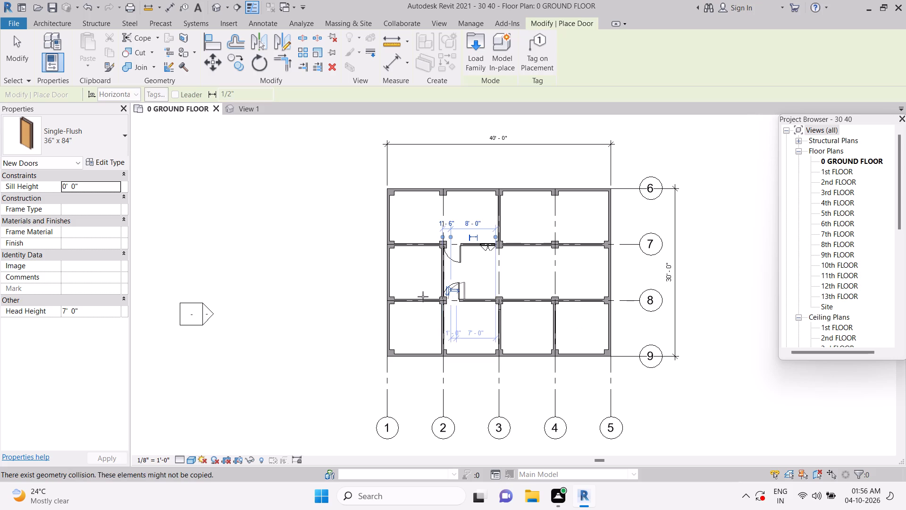
left_click(275, 278)
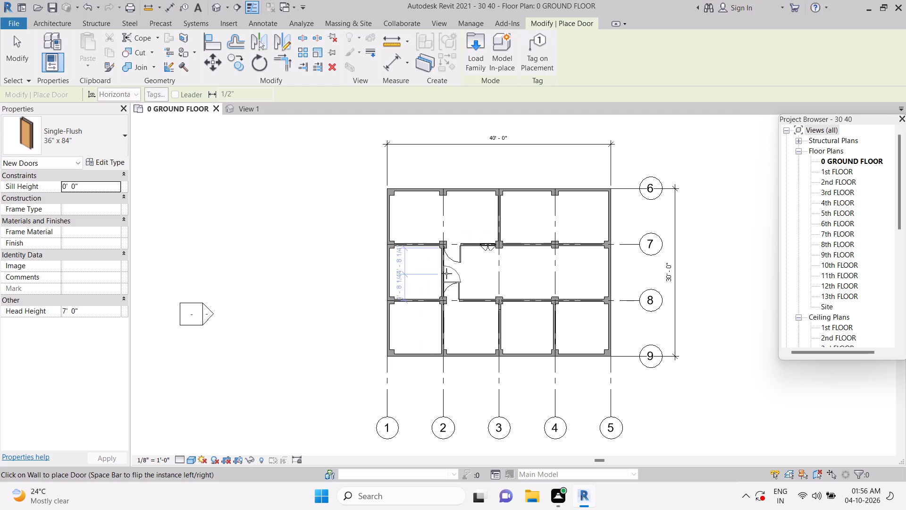
double_click(258, 294)
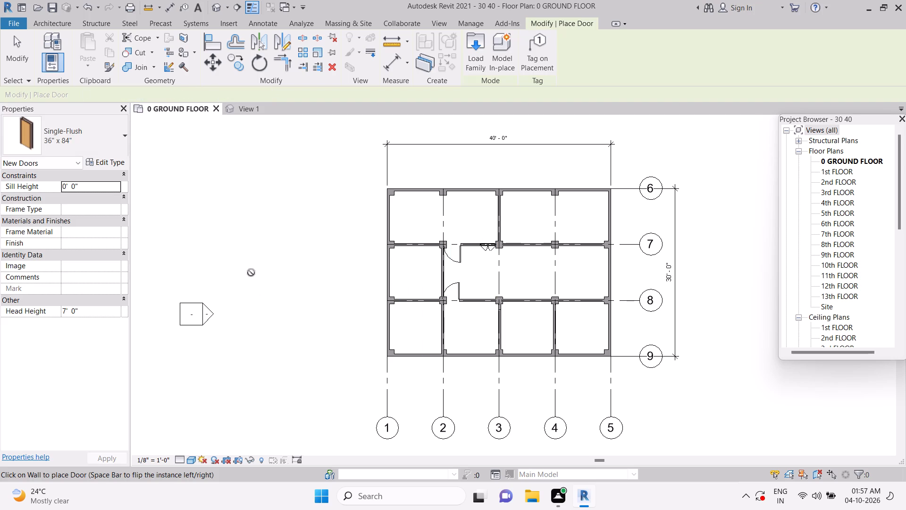
left_click(15, 48)
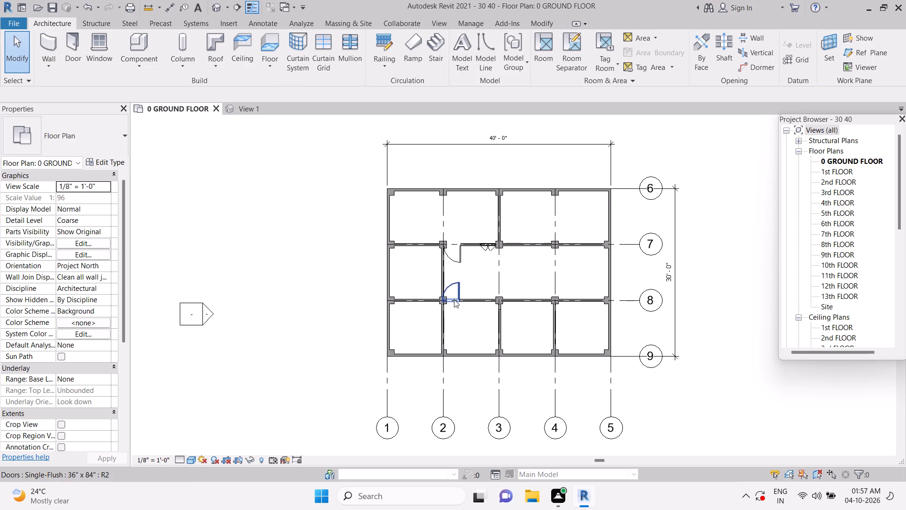
Delete the two Single-Flush 36" x 84" doors beside the grid 2 columns, one in the grid 8 wall and one in the grid 7 wall.
left_click(451, 285)
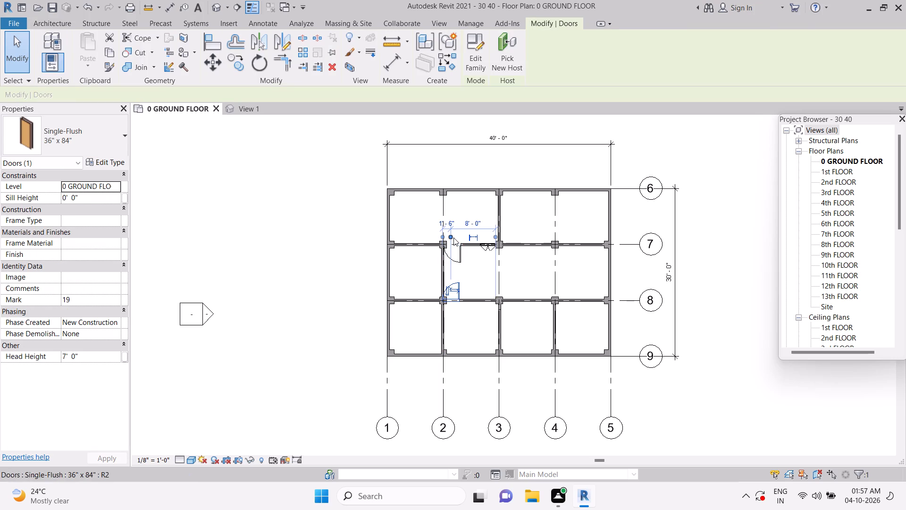
left_click(60, 126)
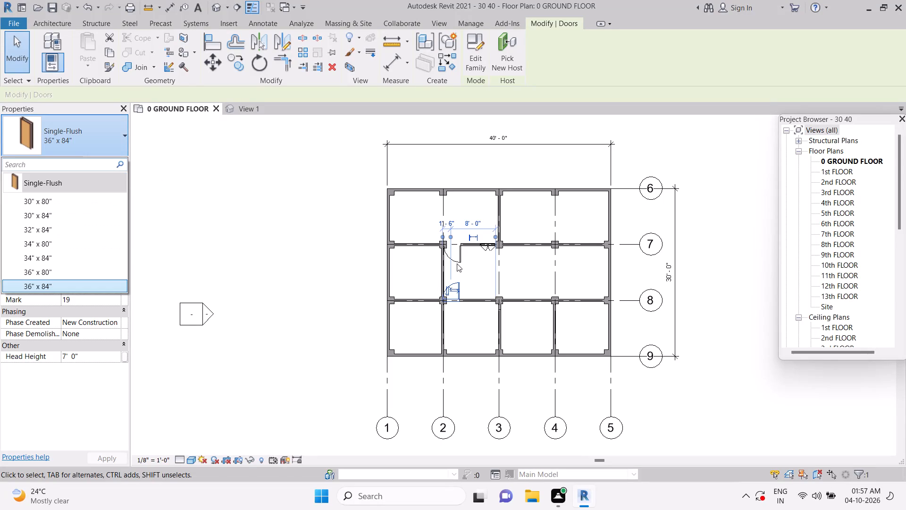
left_click(453, 289)
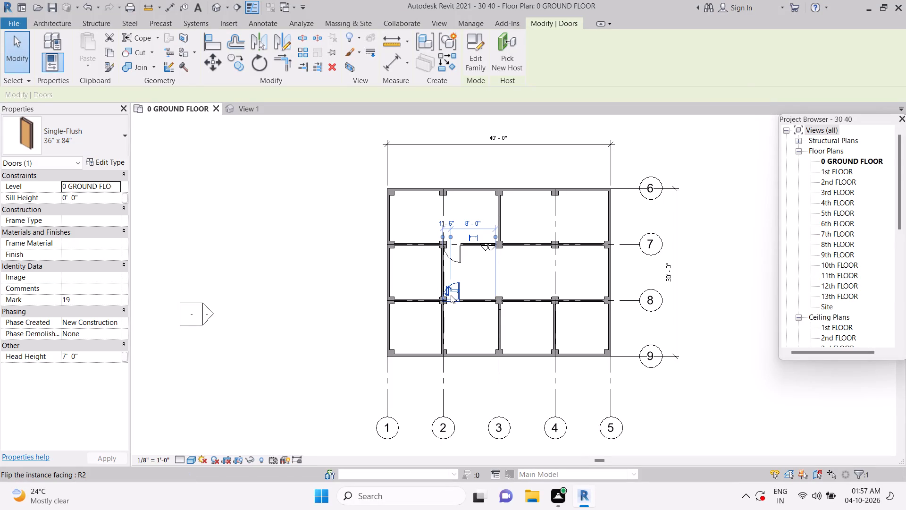
key("Delete")
left_click(453, 258)
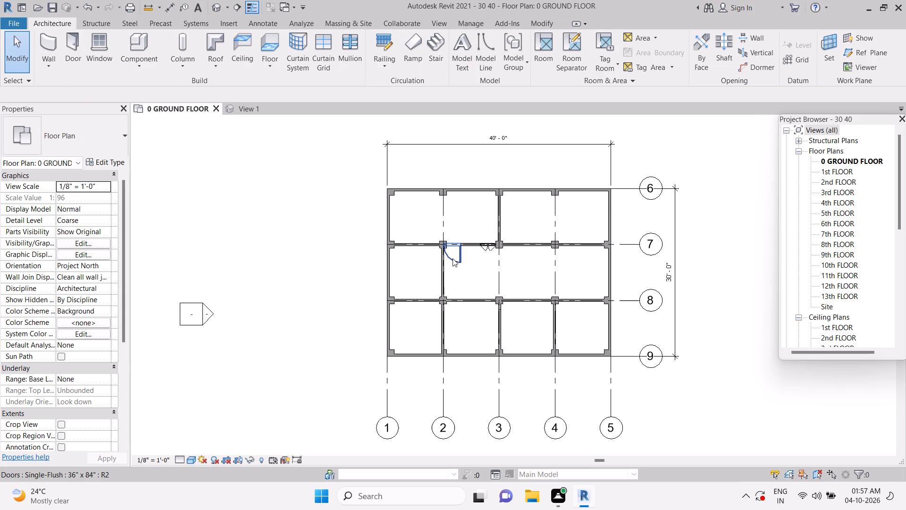
key("Delete")
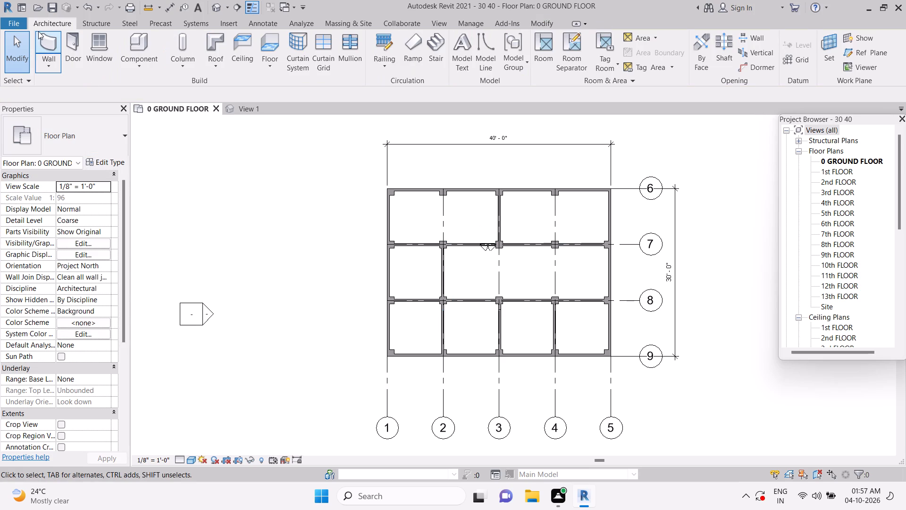
Place a Single-Flush 30" x 80" door in the grid 8 wall beside the grid 2 column, swinging toward grid 9.
double_click(79, 44)
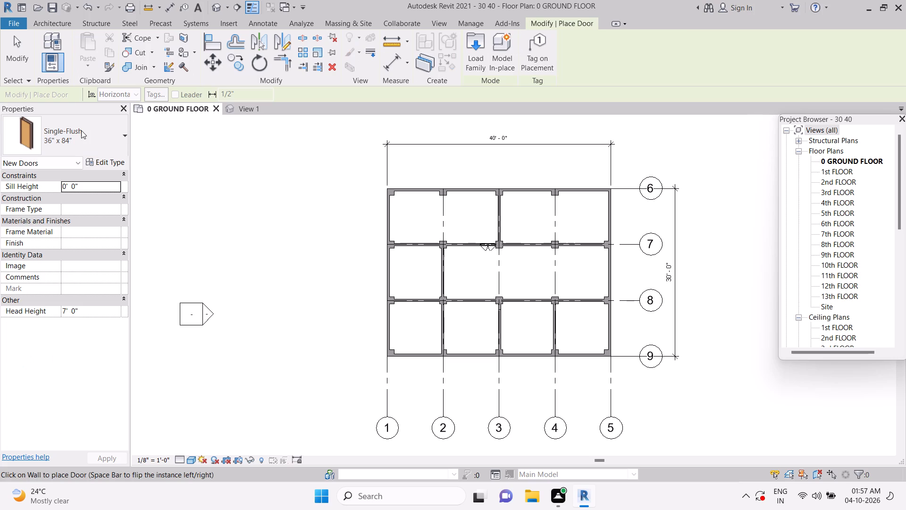
left_click(81, 130)
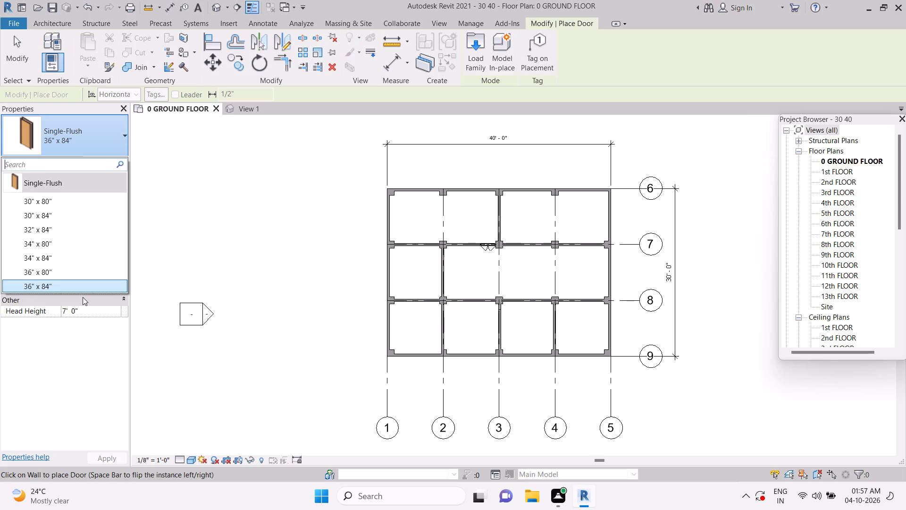
left_click(67, 195)
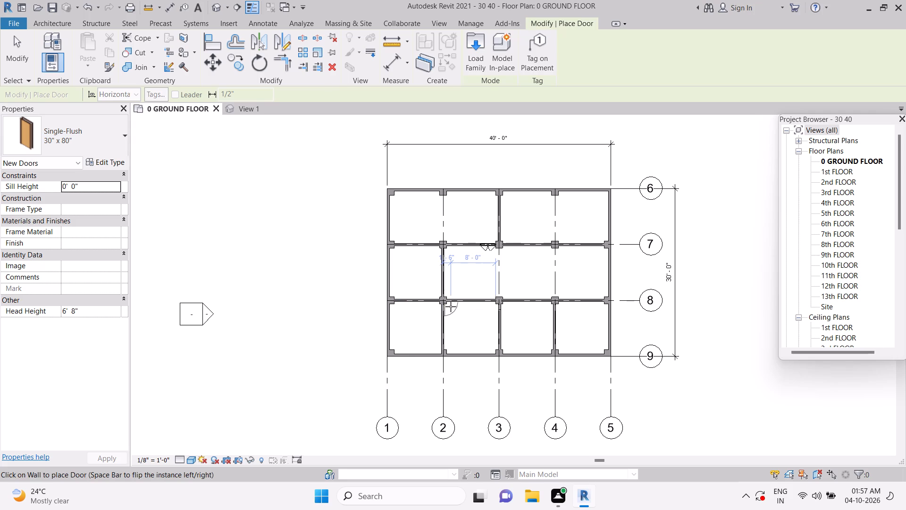
left_click(451, 305)
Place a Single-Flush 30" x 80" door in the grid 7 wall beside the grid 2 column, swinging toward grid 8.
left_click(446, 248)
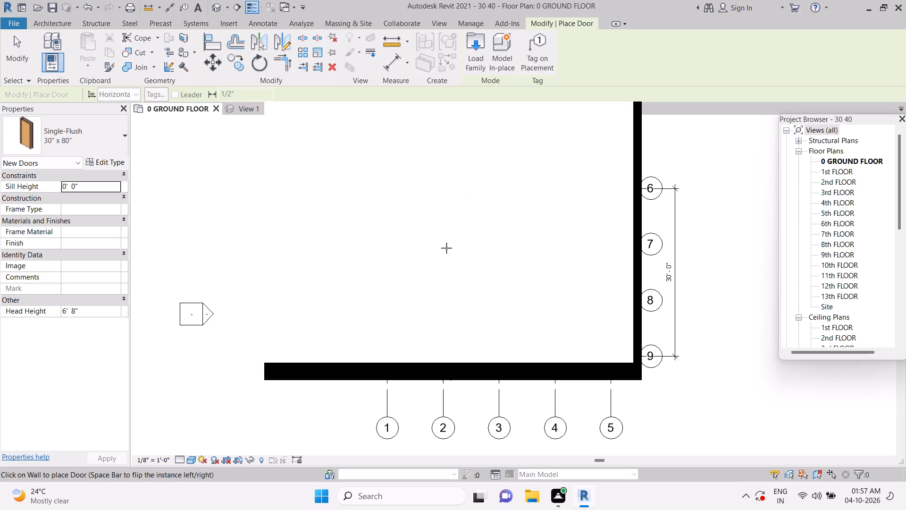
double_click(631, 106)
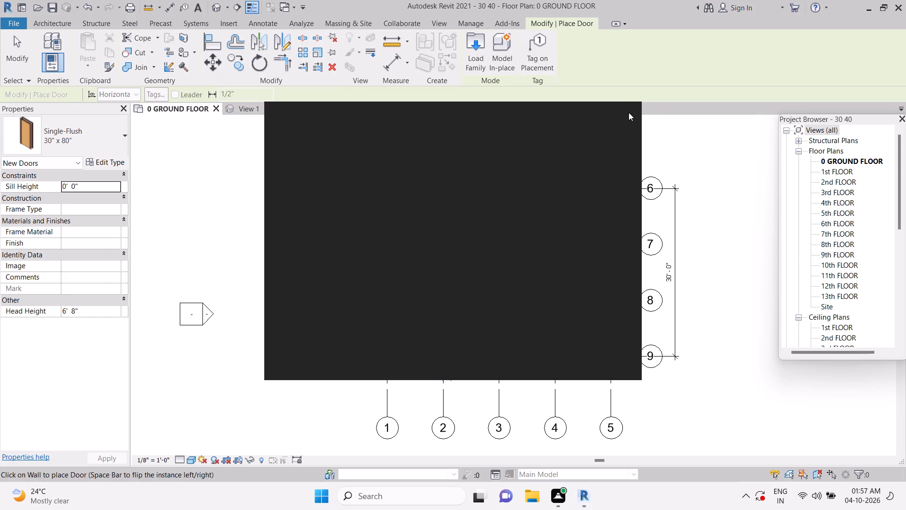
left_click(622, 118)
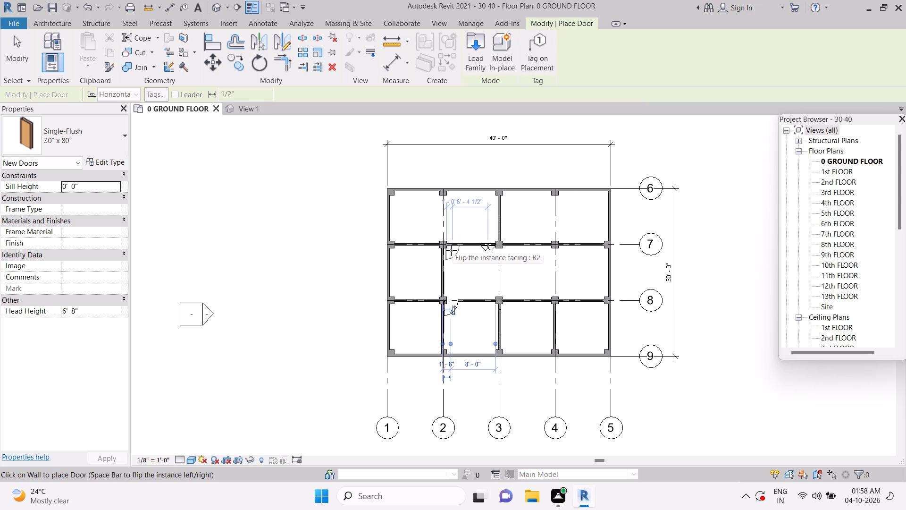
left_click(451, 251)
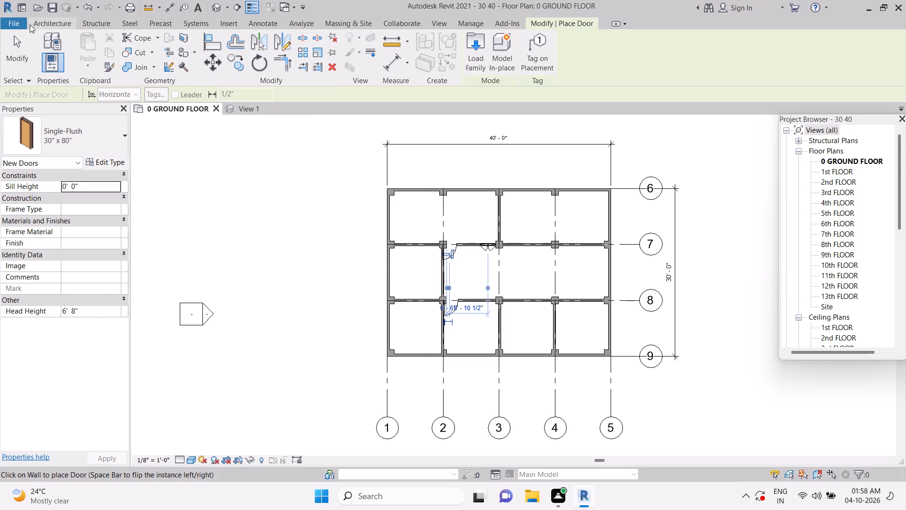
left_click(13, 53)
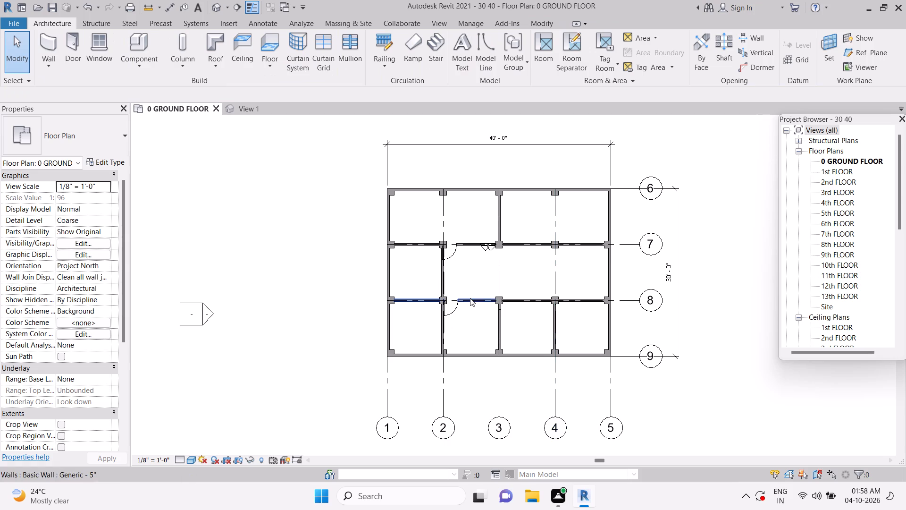
Delete the Generic - 5" wall on grid 2 between grids 7 and 8.
left_click(444, 272)
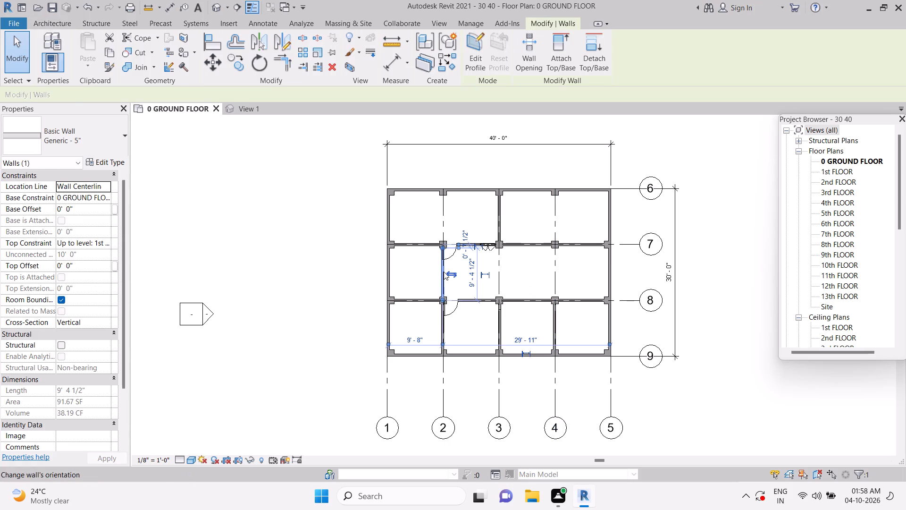
key("Delete")
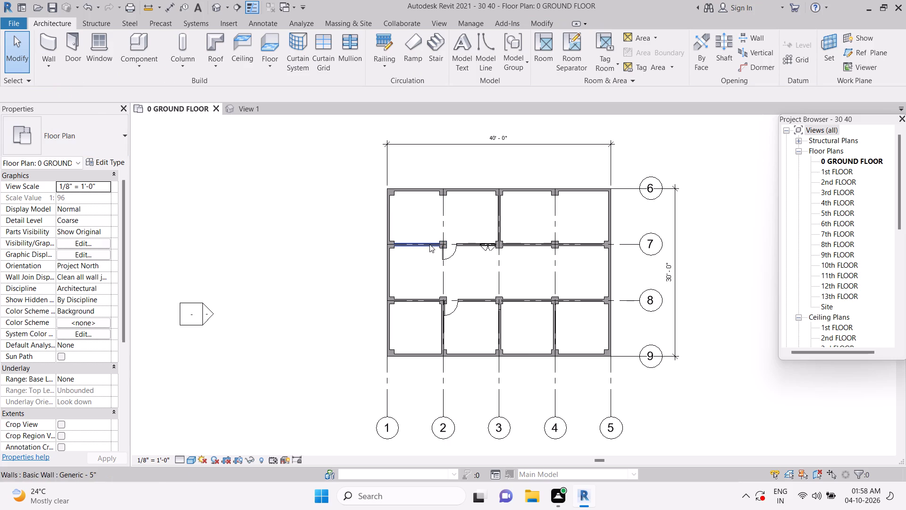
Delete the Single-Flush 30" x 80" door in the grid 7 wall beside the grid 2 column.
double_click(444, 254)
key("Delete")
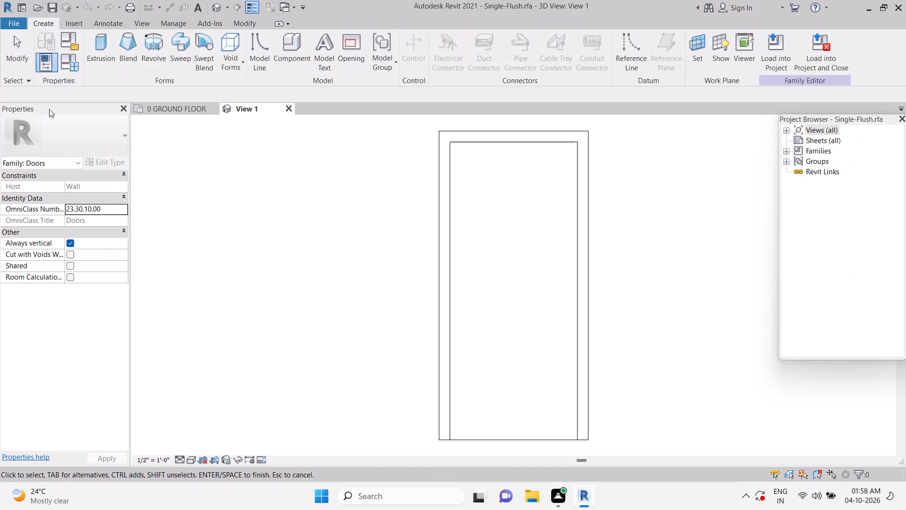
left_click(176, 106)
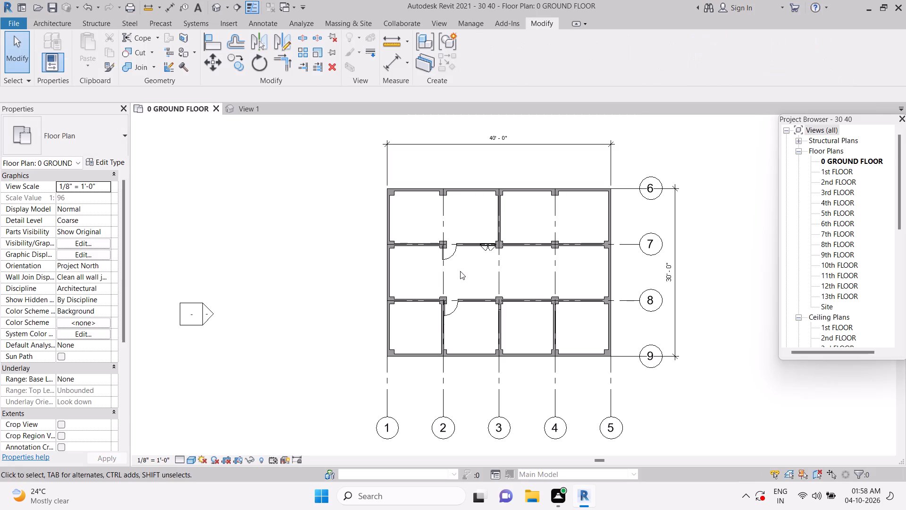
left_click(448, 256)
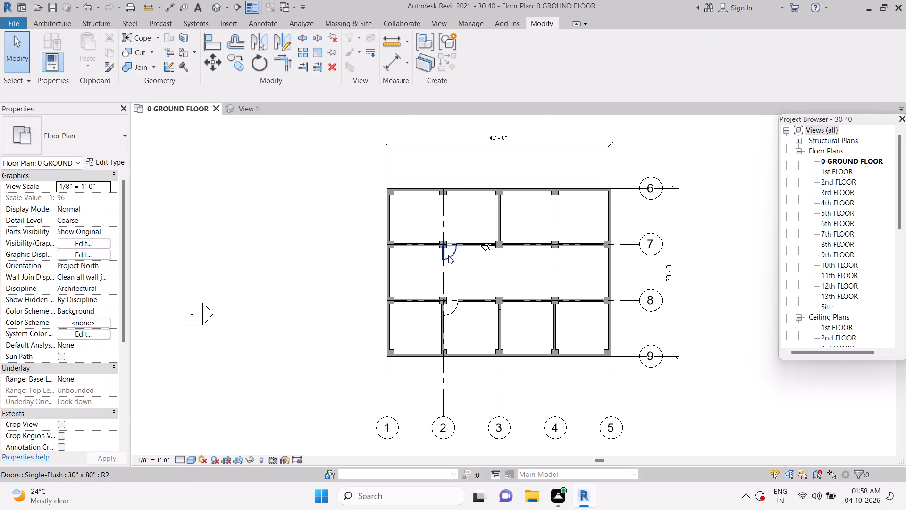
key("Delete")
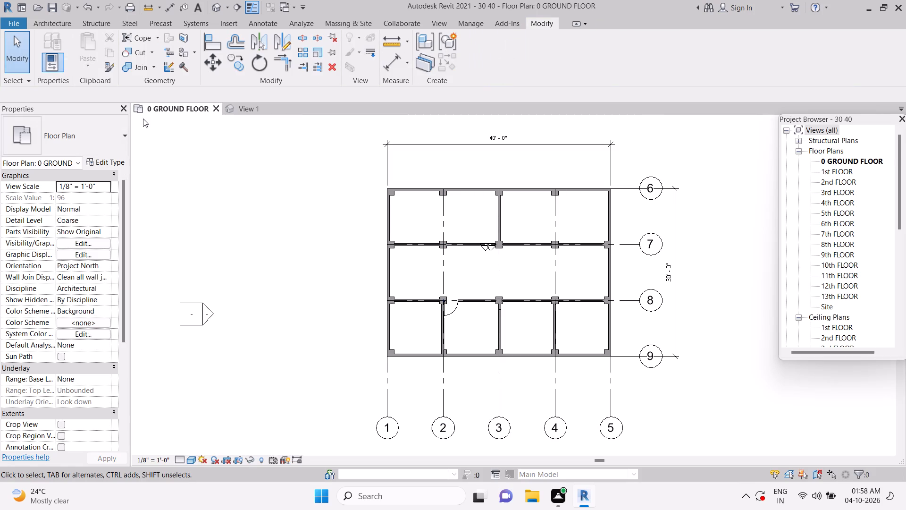
Place a Single-Flush 30" x 80" door in the grid 7 wall beside the grid 1 column, swinging toward grid 8.
left_click(60, 19)
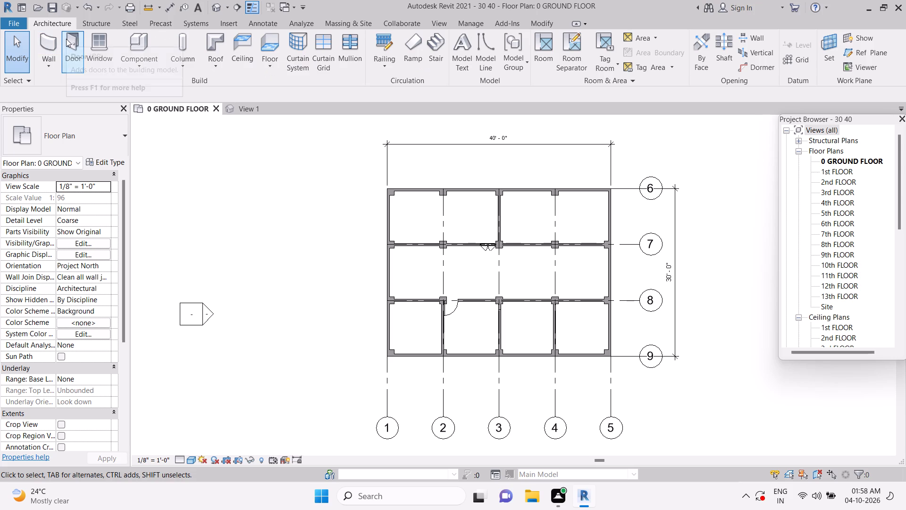
left_click(66, 39)
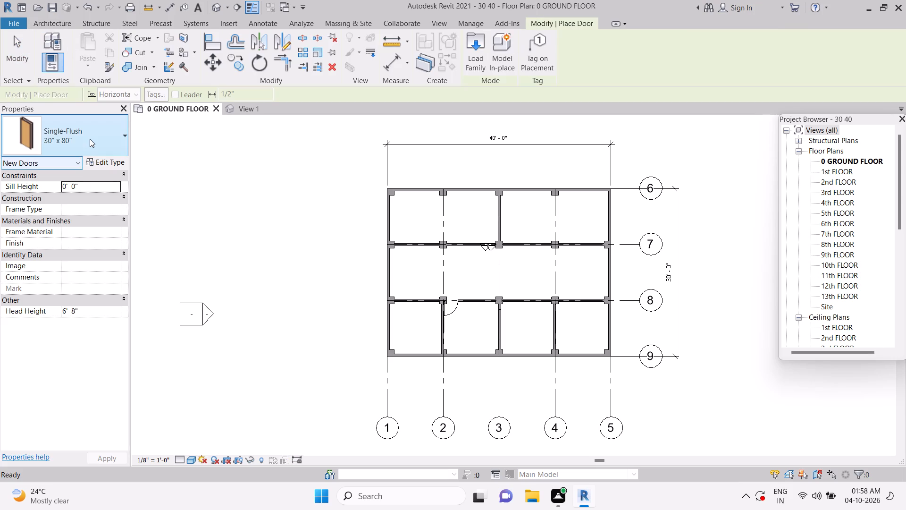
left_click(90, 138)
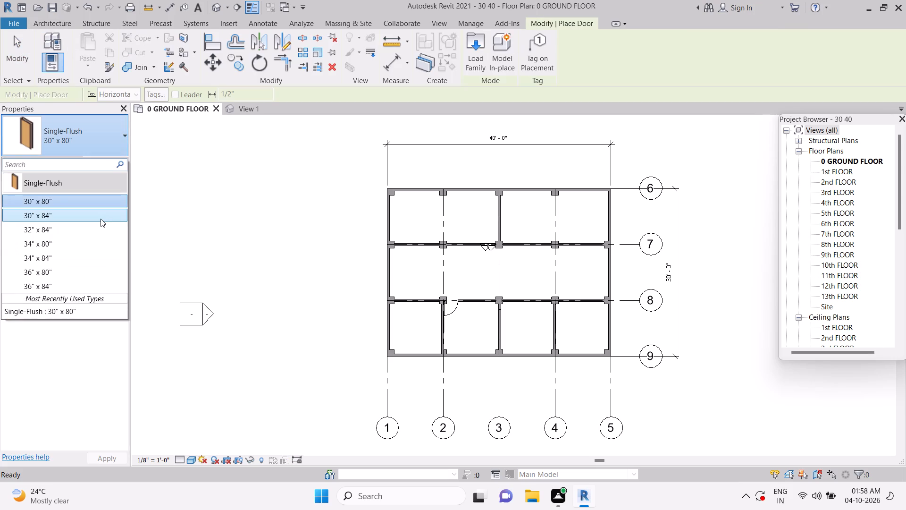
left_click(110, 198)
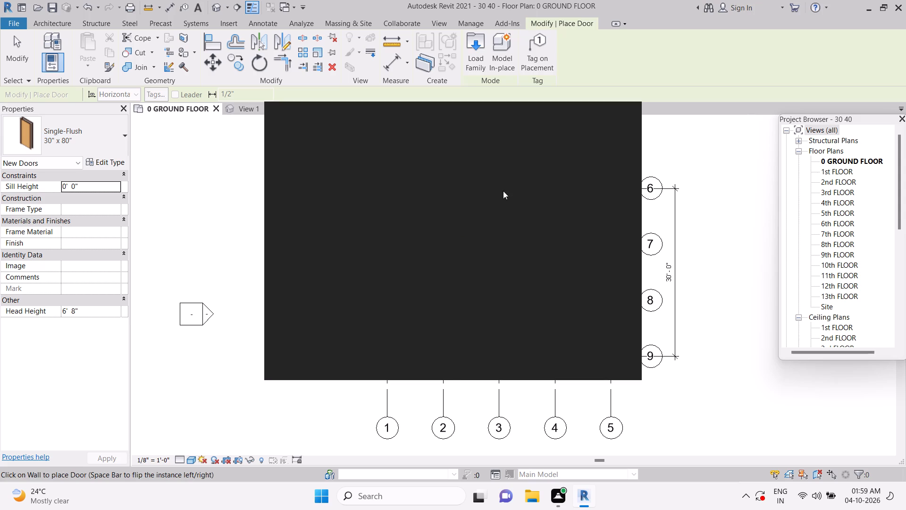
left_click(627, 116)
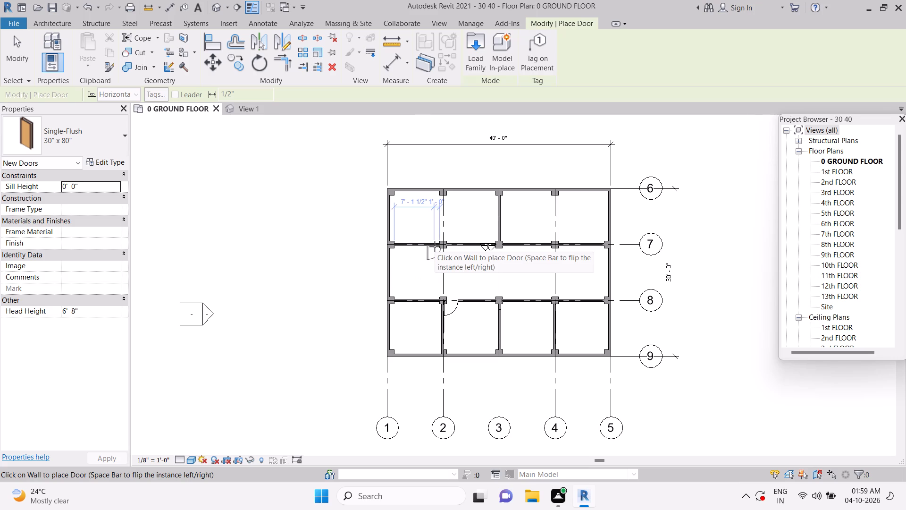
left_click(398, 249)
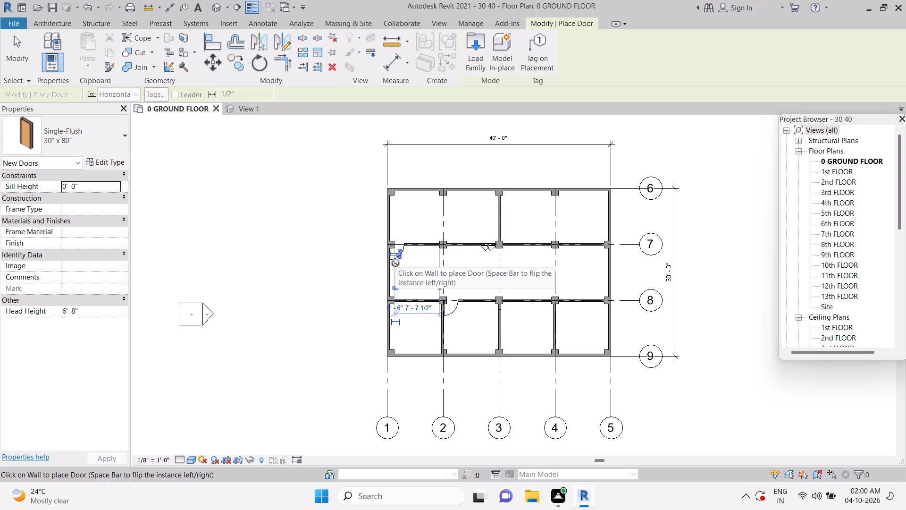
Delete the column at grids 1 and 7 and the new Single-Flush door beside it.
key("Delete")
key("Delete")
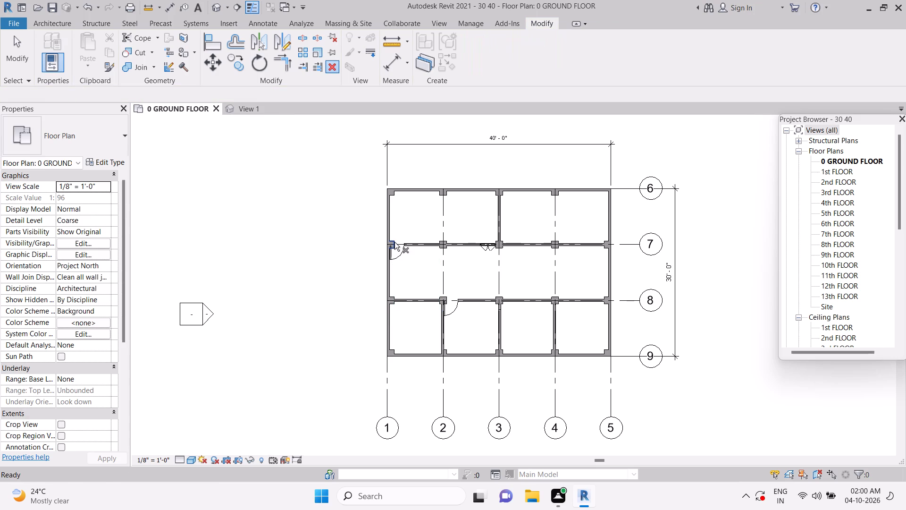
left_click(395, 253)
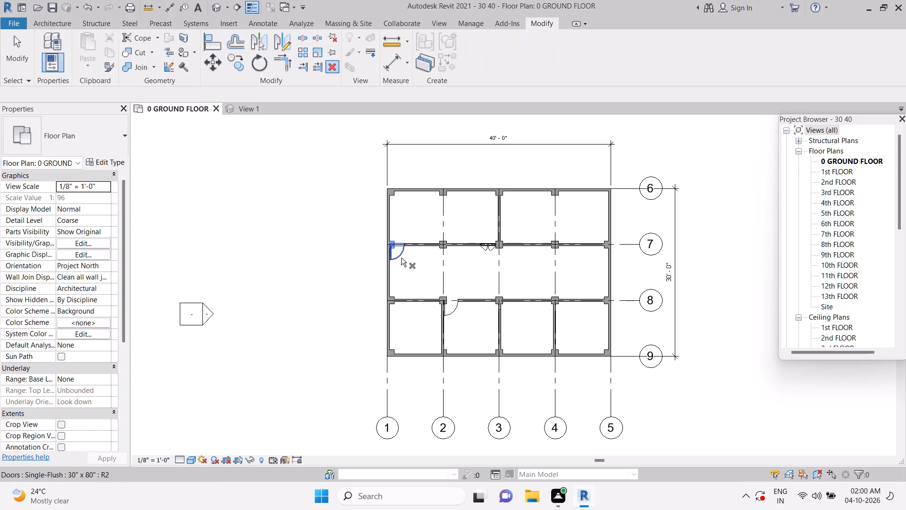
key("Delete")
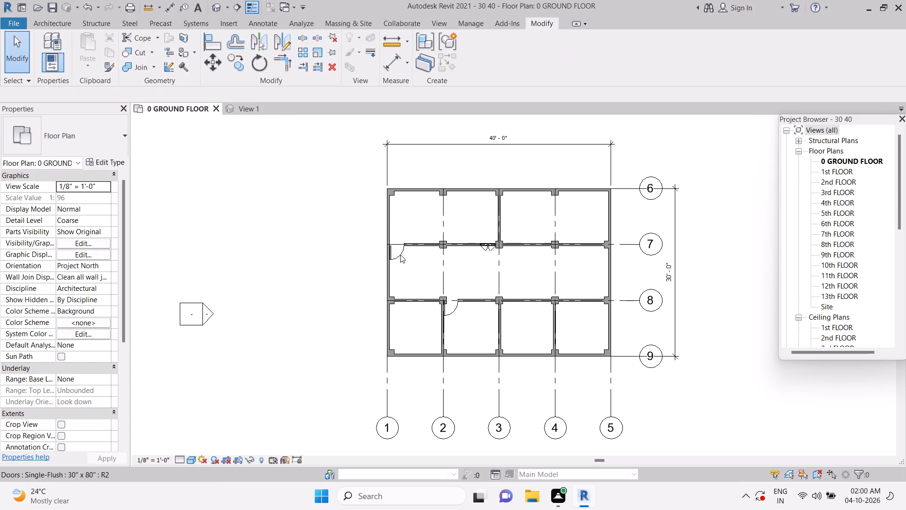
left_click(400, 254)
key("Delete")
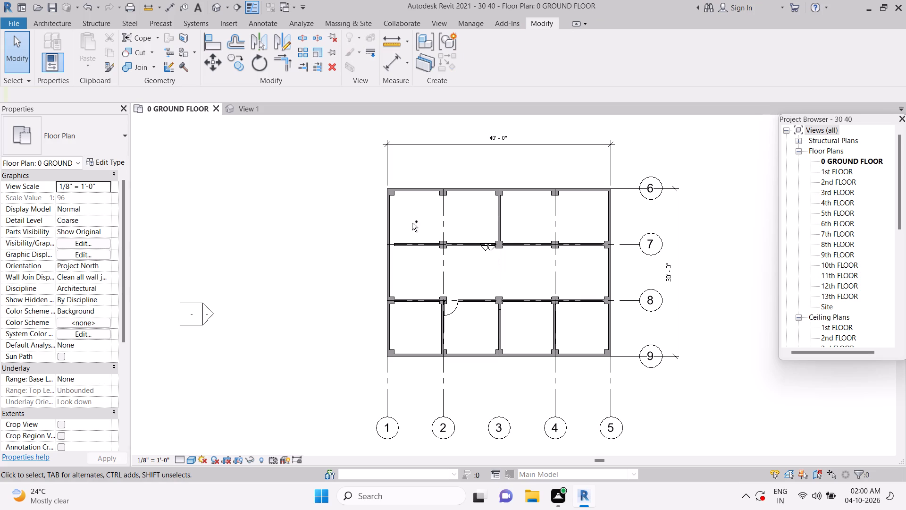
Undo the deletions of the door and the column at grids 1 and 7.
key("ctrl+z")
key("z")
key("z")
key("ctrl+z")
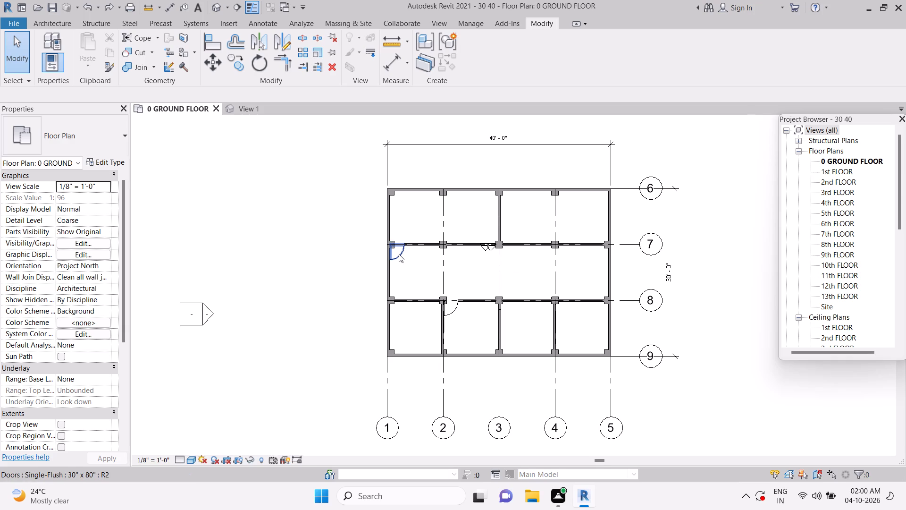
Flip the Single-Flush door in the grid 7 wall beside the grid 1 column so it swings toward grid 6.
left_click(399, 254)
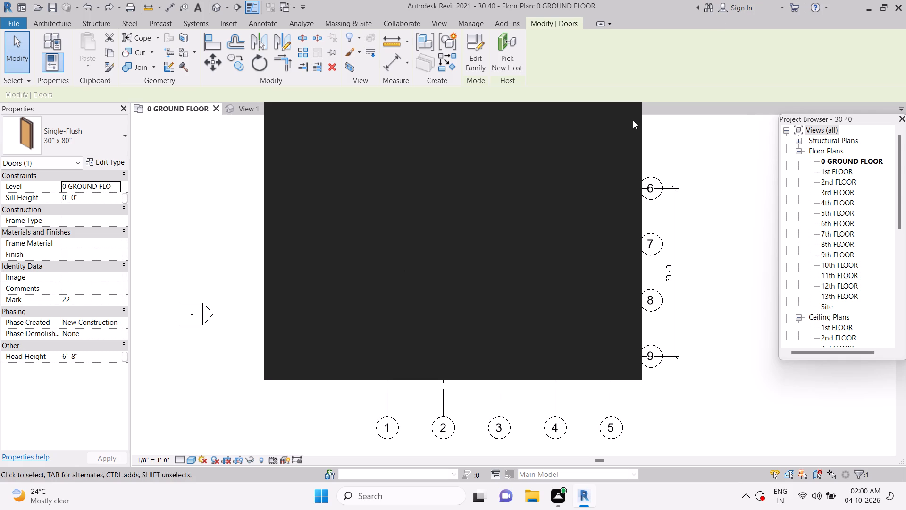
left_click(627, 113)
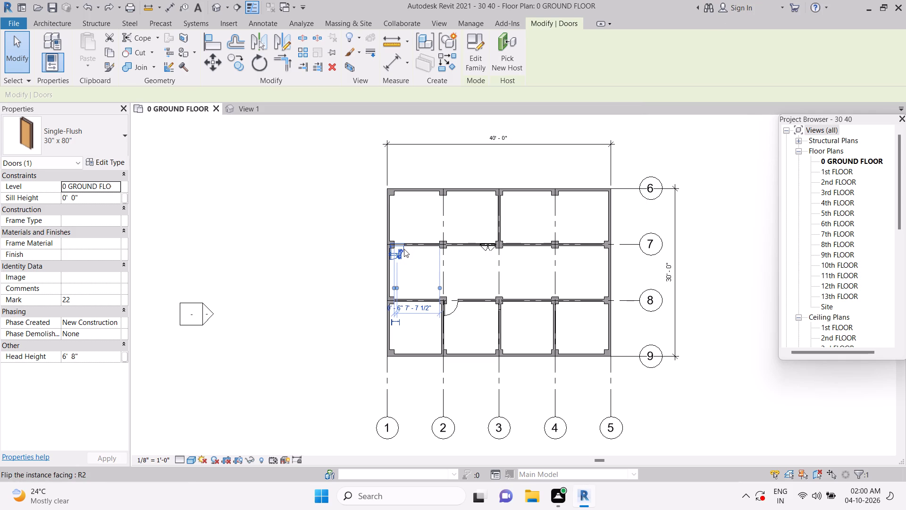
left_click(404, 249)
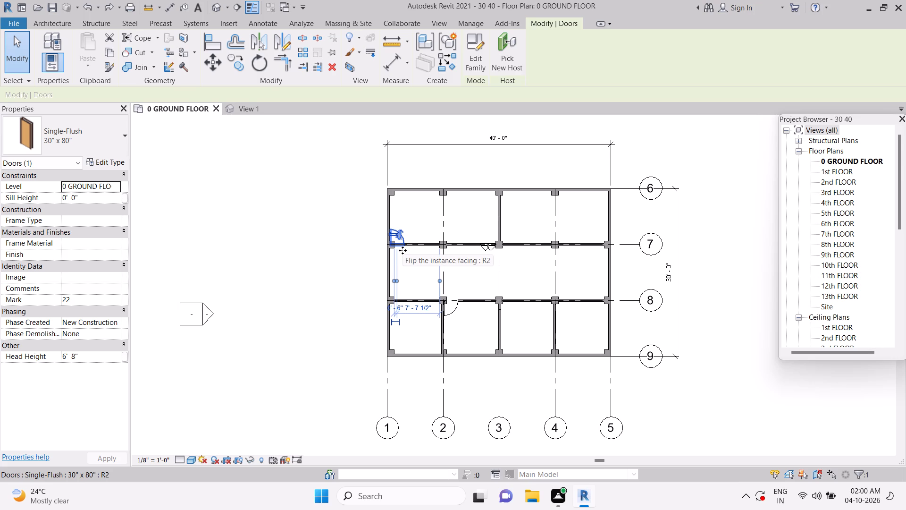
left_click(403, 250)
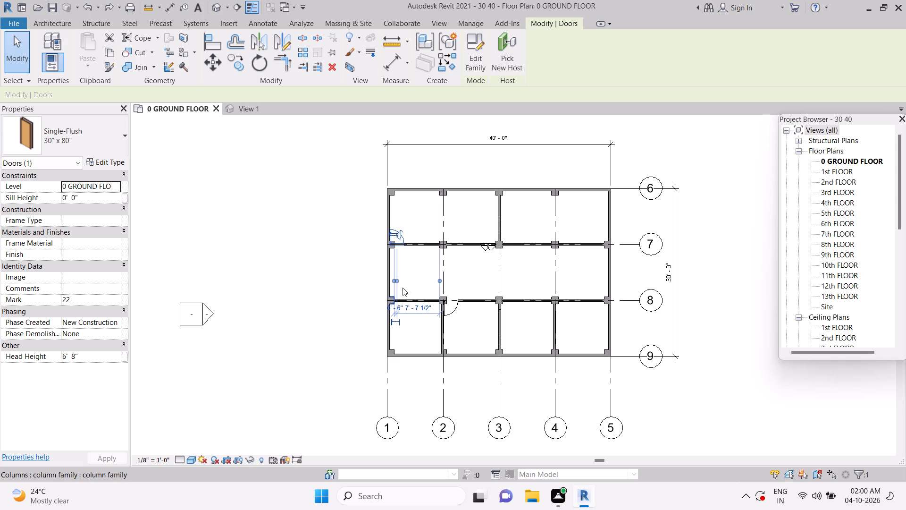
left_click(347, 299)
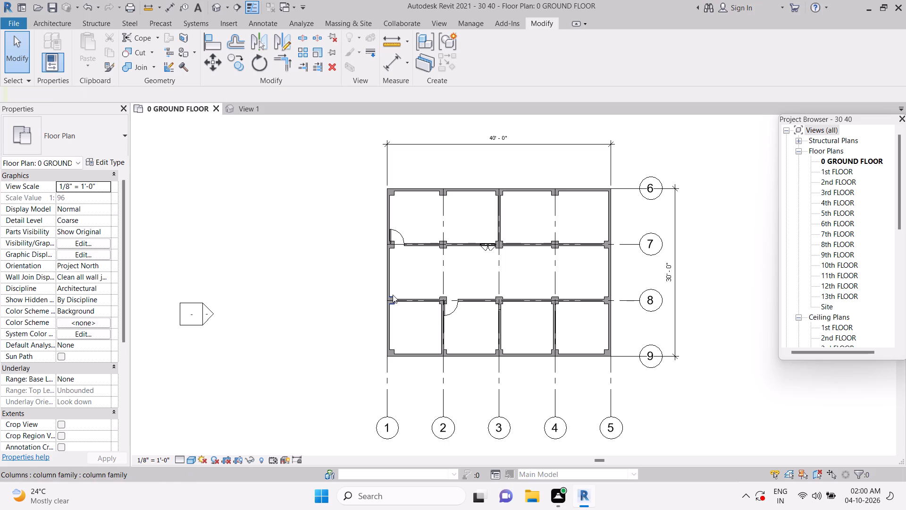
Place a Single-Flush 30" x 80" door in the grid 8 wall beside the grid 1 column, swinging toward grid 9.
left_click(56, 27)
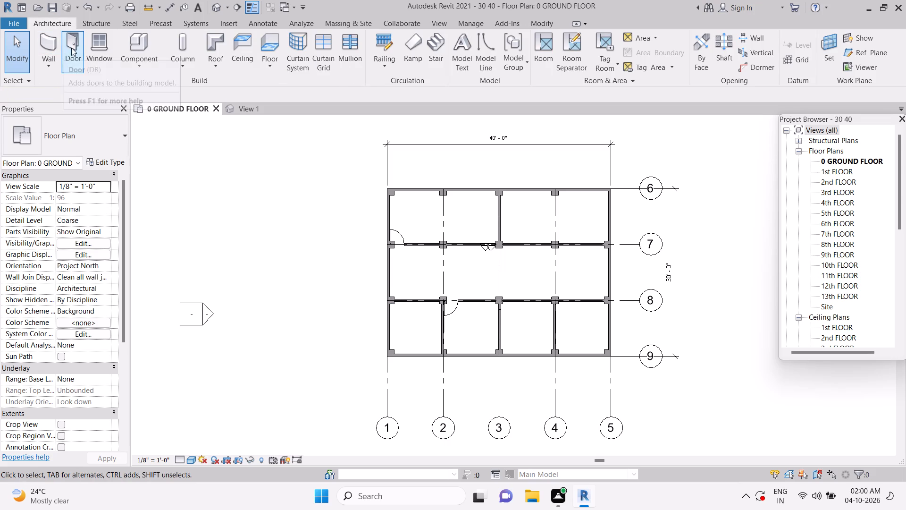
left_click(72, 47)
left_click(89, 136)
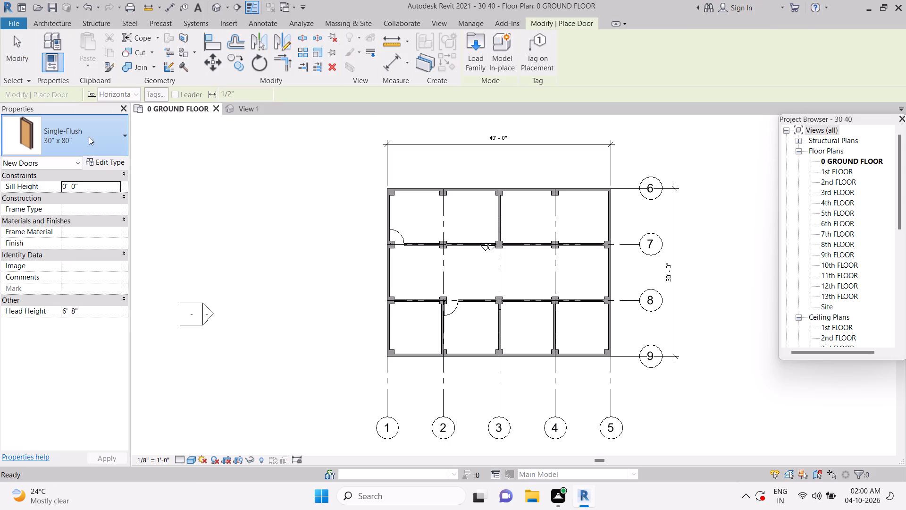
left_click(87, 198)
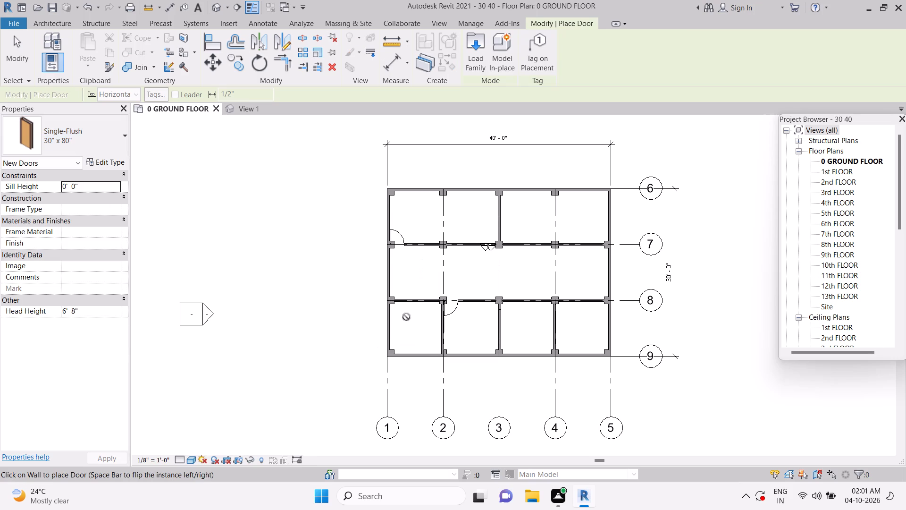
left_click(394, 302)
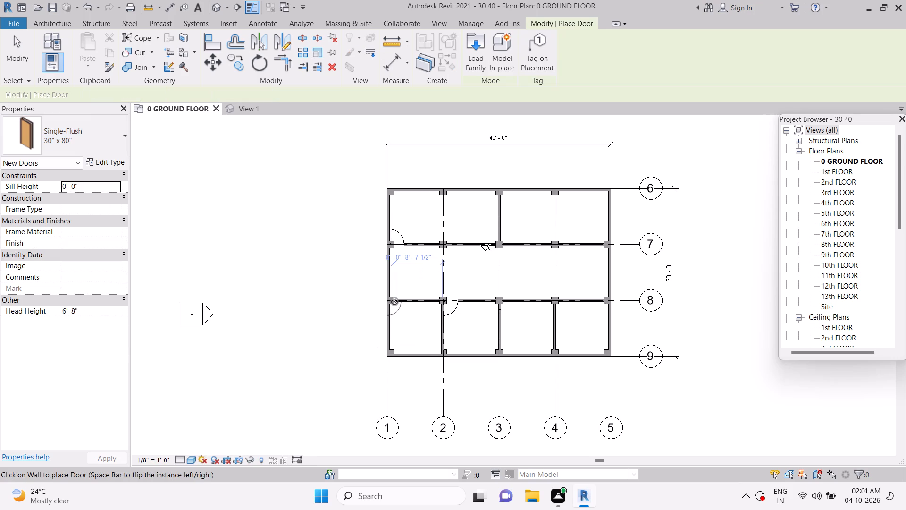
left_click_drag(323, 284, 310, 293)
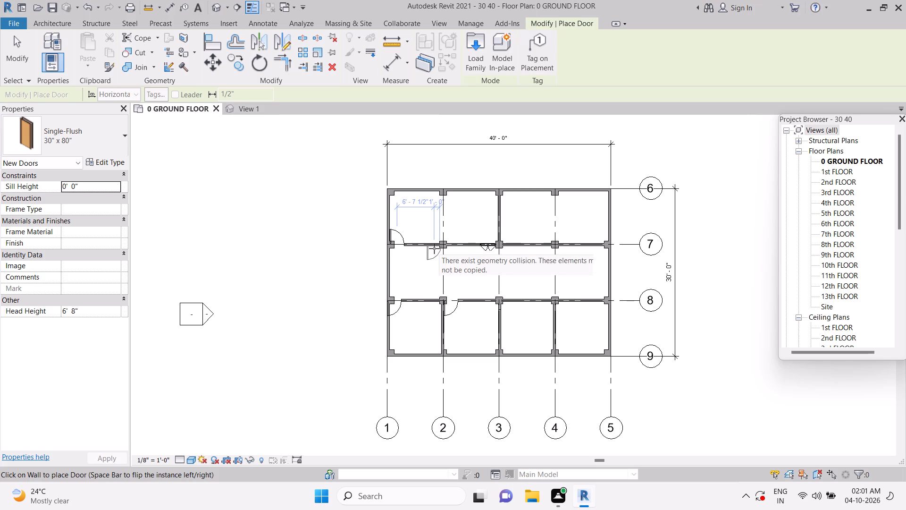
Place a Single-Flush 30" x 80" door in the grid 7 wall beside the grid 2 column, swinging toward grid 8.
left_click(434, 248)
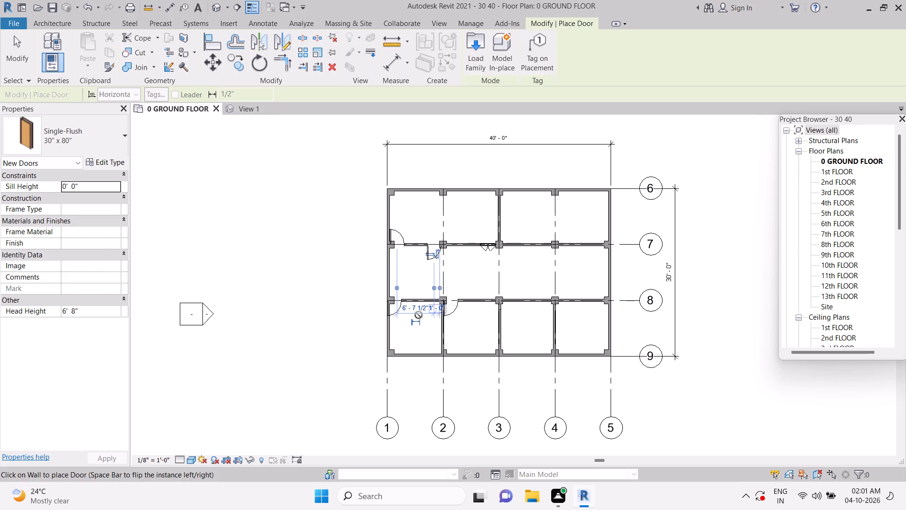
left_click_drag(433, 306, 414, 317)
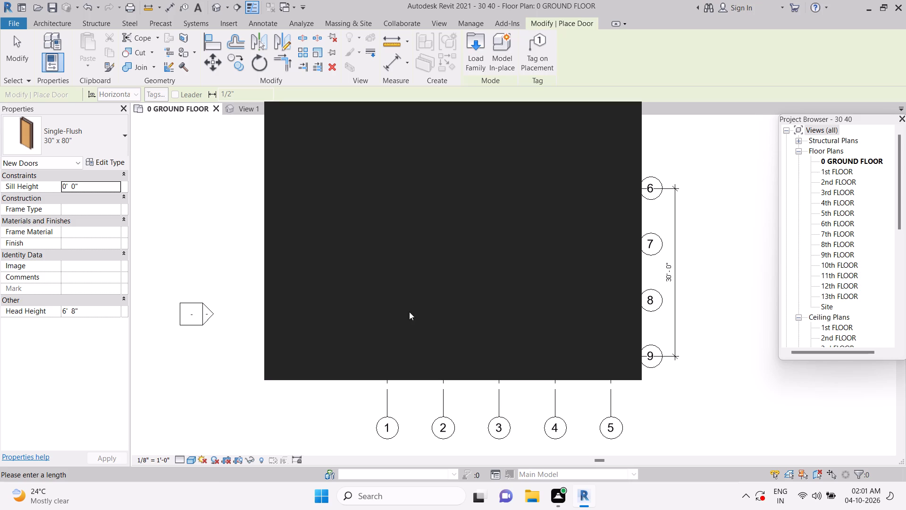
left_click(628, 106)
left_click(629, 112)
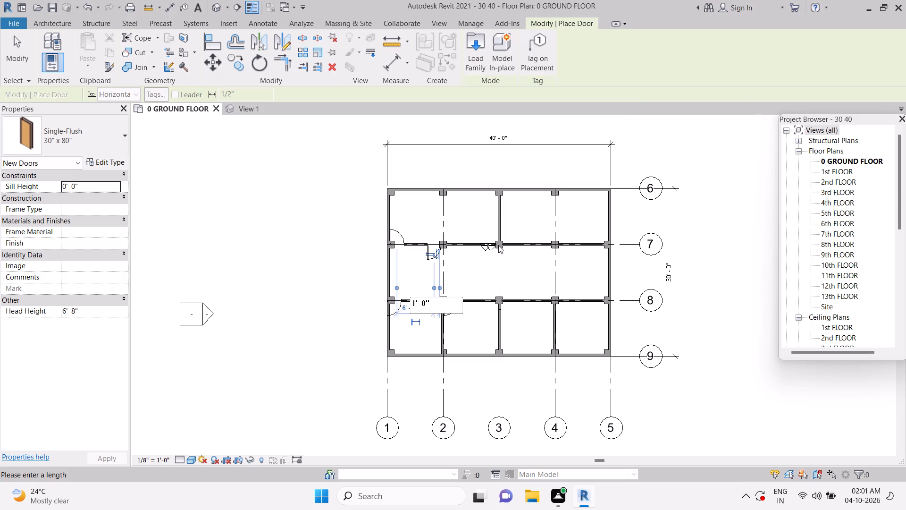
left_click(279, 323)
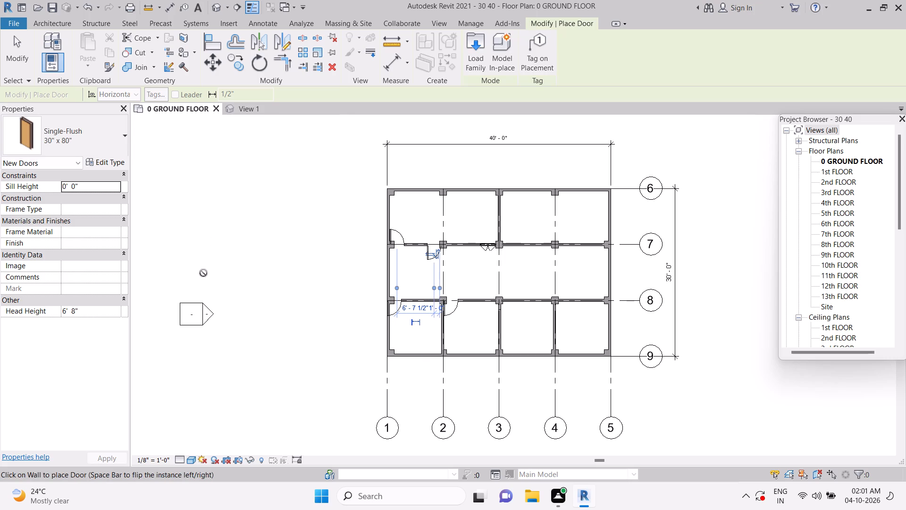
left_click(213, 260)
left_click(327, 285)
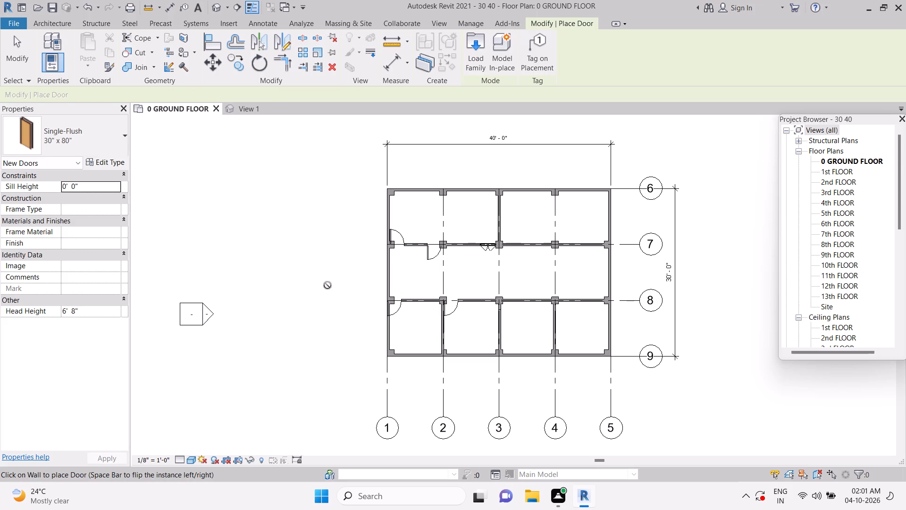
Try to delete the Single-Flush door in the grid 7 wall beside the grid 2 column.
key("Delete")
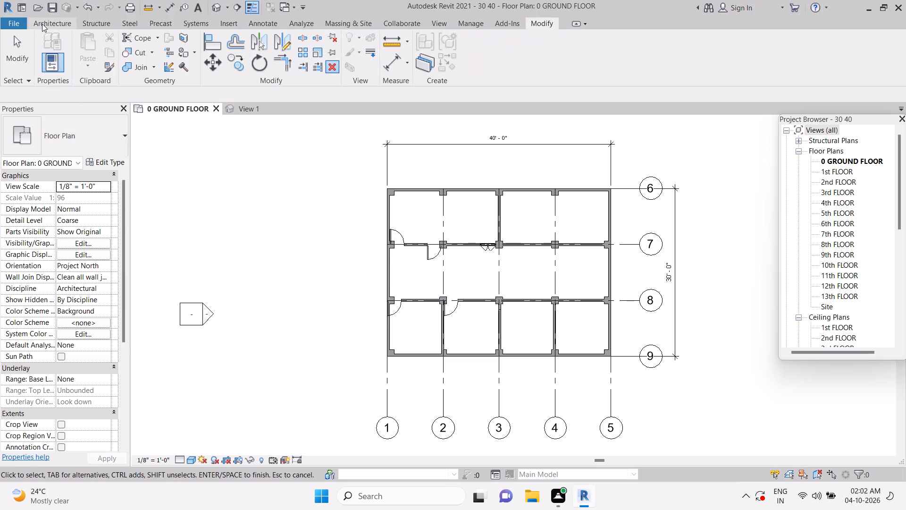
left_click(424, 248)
Place a Single-Flush 30" x 80" door in the grid 7 wall about 2'-0" from grid 3, swinging toward grid 6.
left_click(58, 19)
left_click(67, 42)
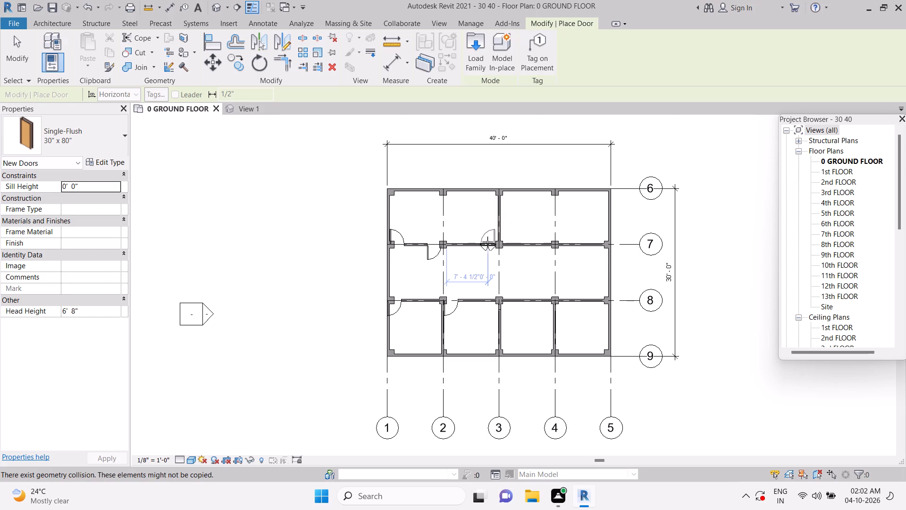
left_click(487, 241)
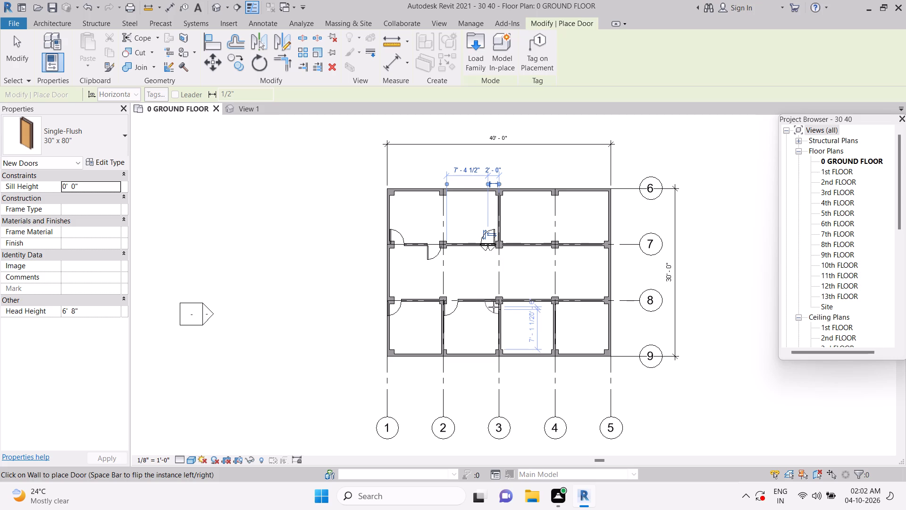
Place a Single-Flush 30" x 80" door in the grid 3 wall just below the grid 8 column, swinging toward grid 2.
left_click(493, 307)
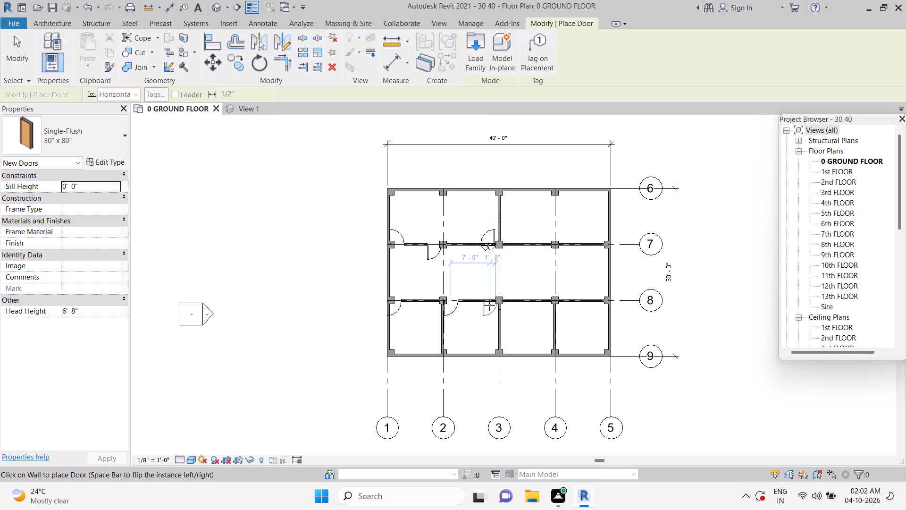
left_click(494, 307)
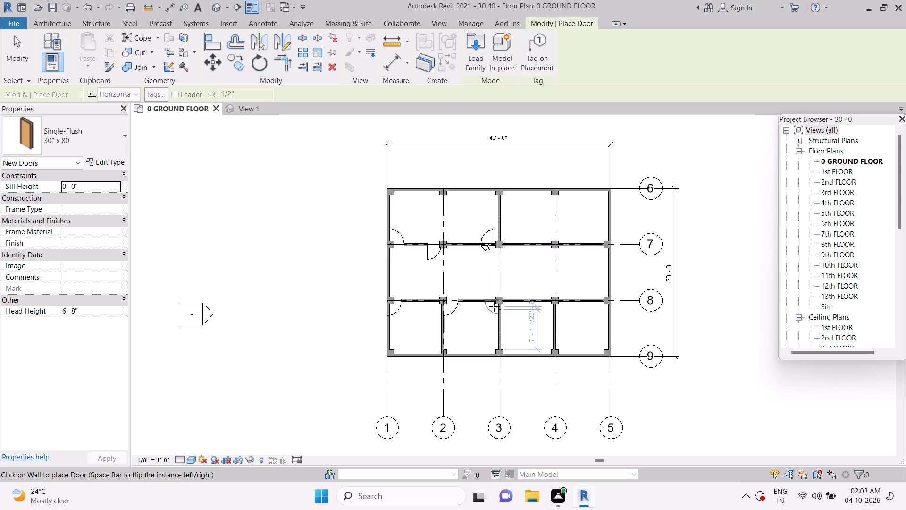
left_click(494, 306)
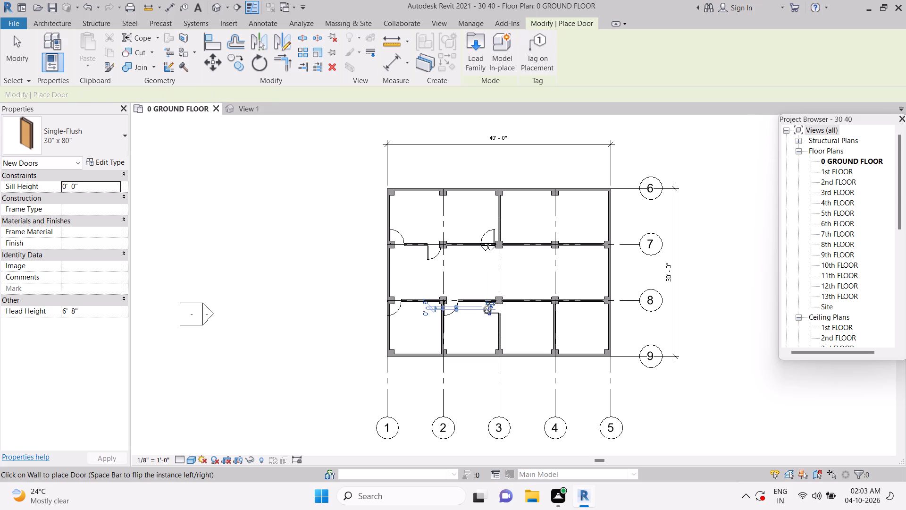
left_click(486, 310)
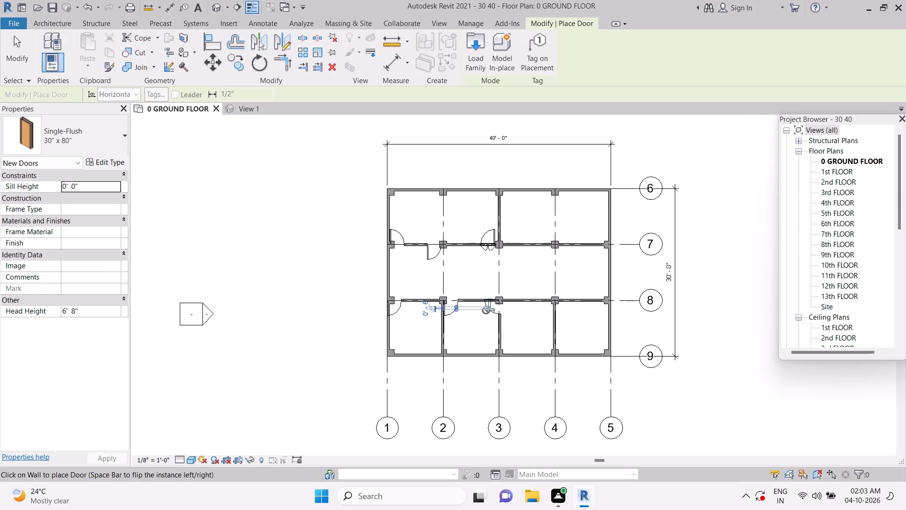
left_click(228, 259)
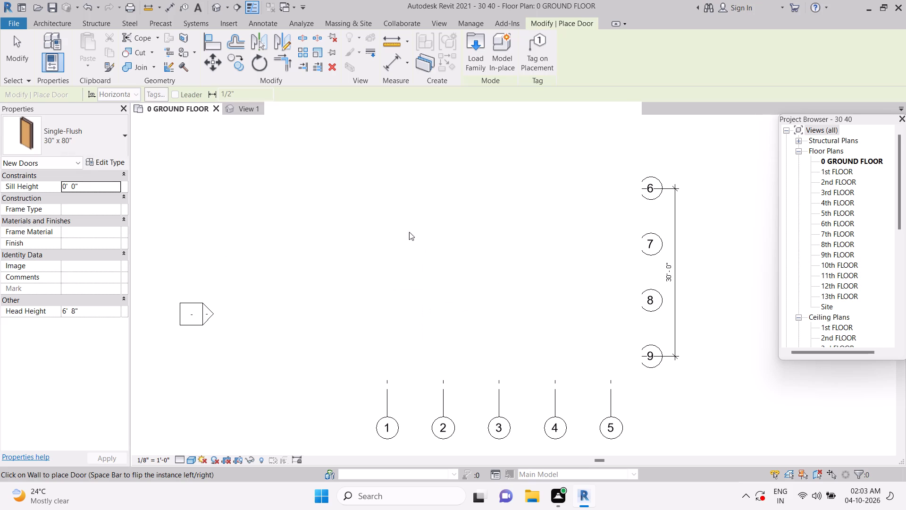
left_click(630, 111)
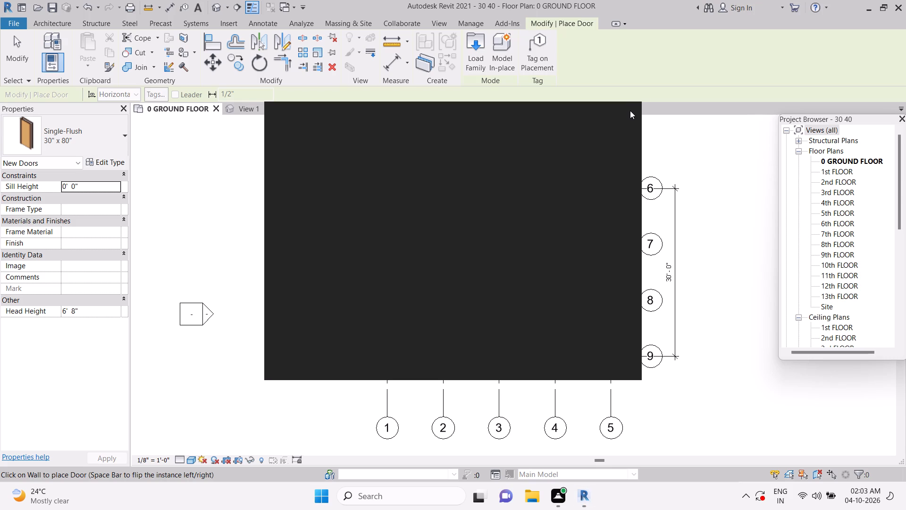
left_click(627, 111)
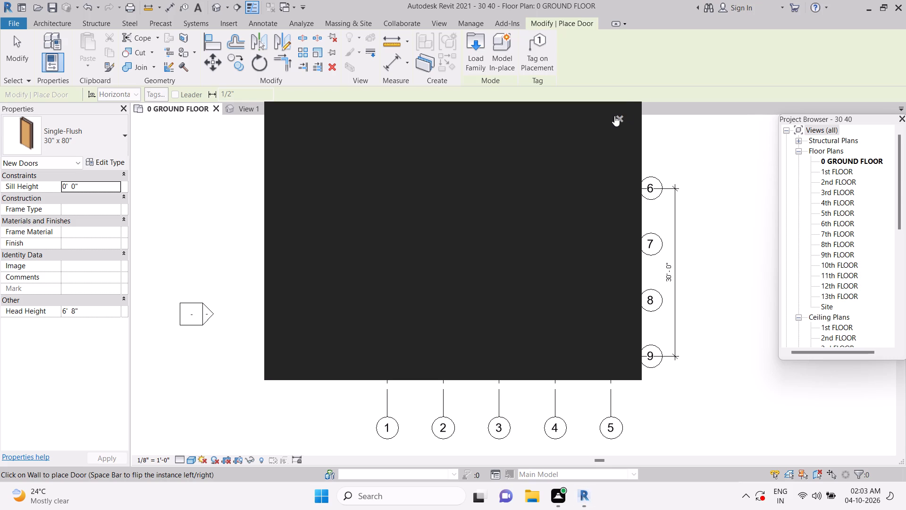
left_click(615, 115)
left_click(618, 123)
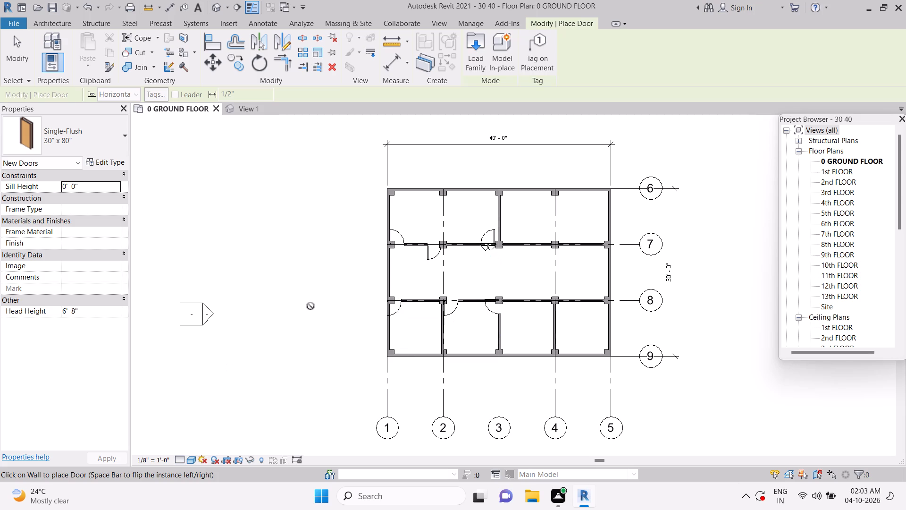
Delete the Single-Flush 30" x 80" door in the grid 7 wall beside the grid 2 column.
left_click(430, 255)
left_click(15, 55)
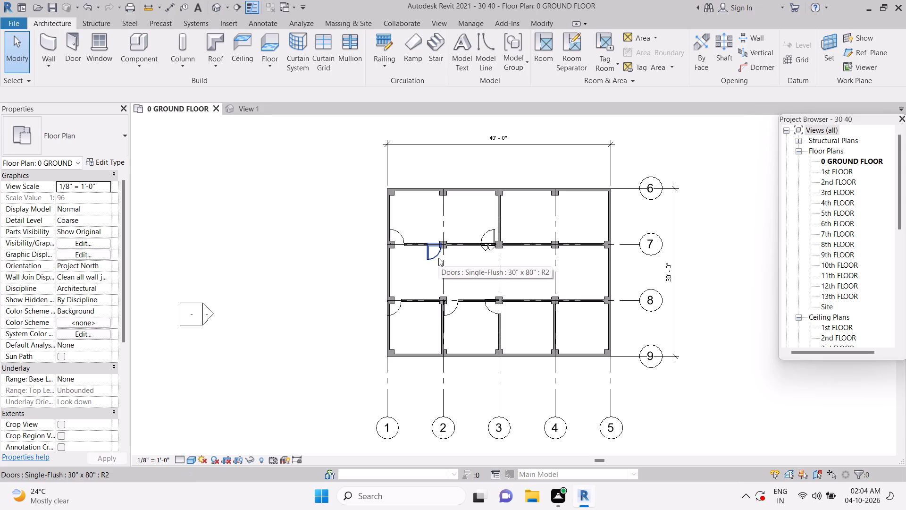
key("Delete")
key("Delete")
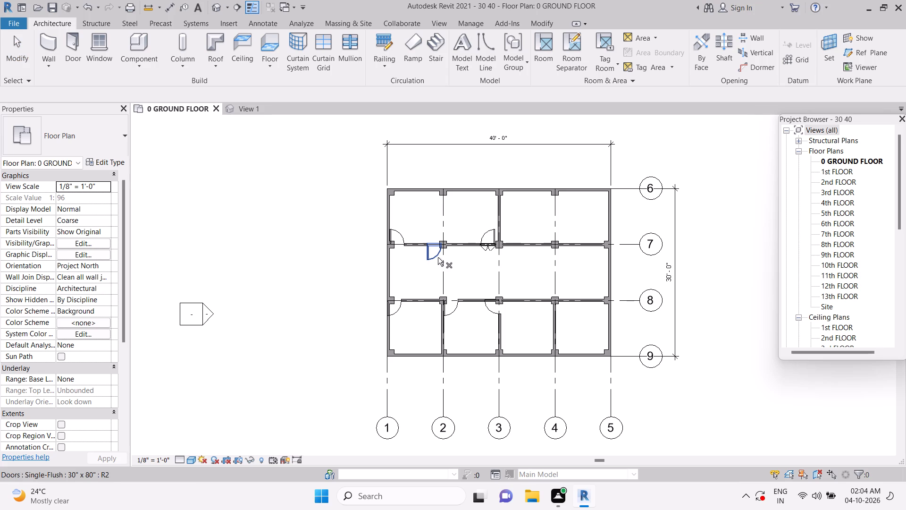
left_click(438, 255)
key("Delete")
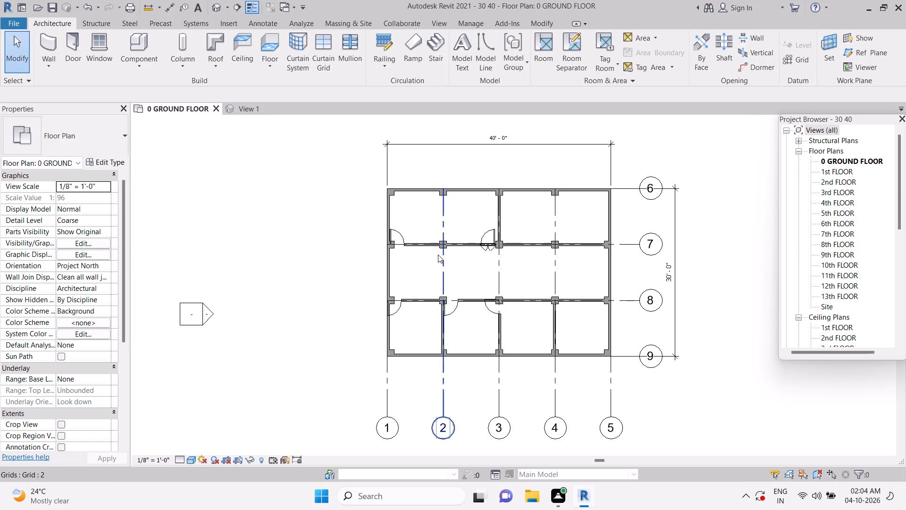
Delete the Single-Flush 30" x 80" door in the grid 7 wall beside the grid 1 column.
left_click(394, 228)
key("Delete")
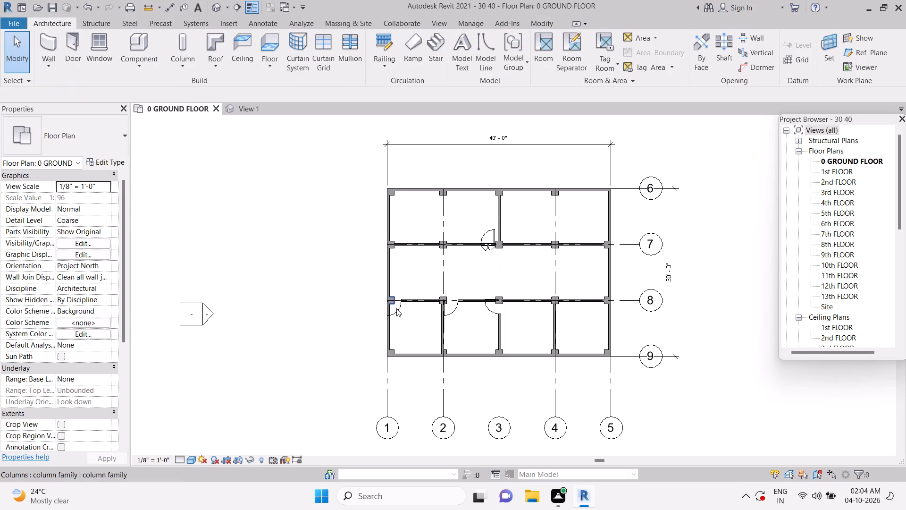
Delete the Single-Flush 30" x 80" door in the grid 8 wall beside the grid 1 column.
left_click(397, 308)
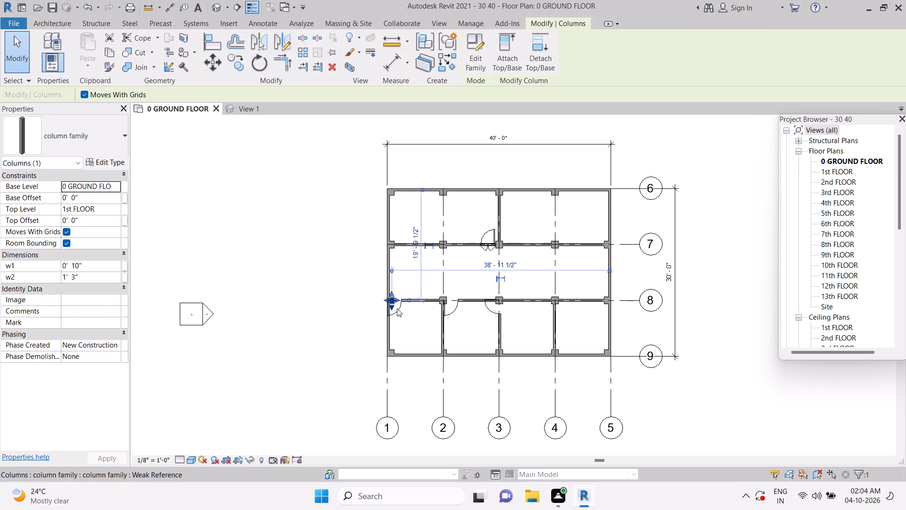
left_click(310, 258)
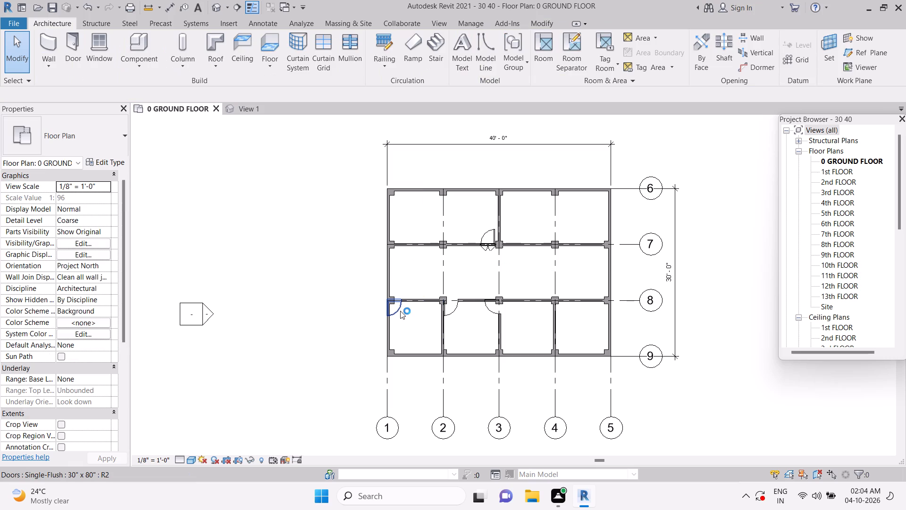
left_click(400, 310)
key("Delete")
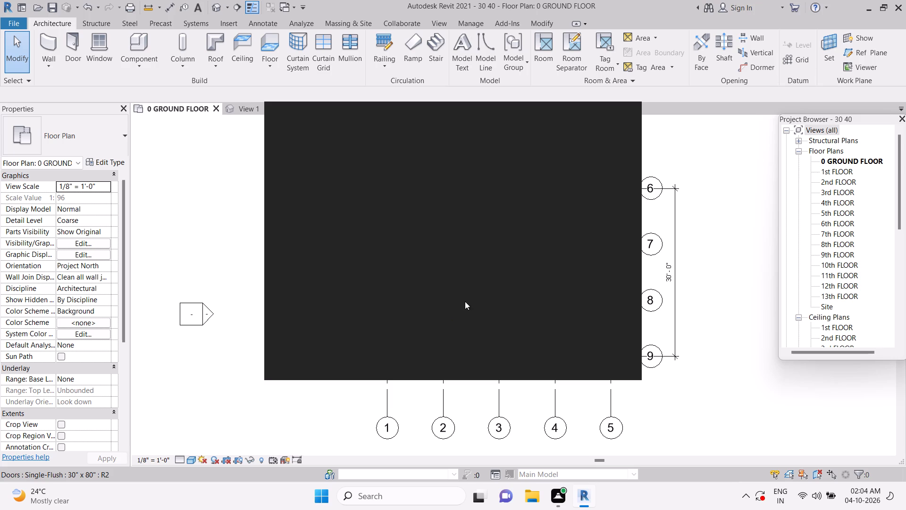
Dismiss the notification card covering the floor plan.
left_click(615, 115)
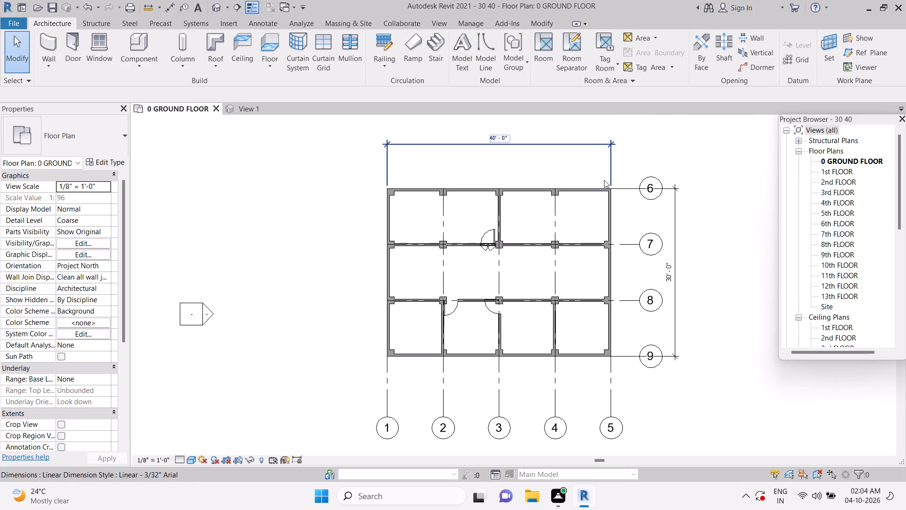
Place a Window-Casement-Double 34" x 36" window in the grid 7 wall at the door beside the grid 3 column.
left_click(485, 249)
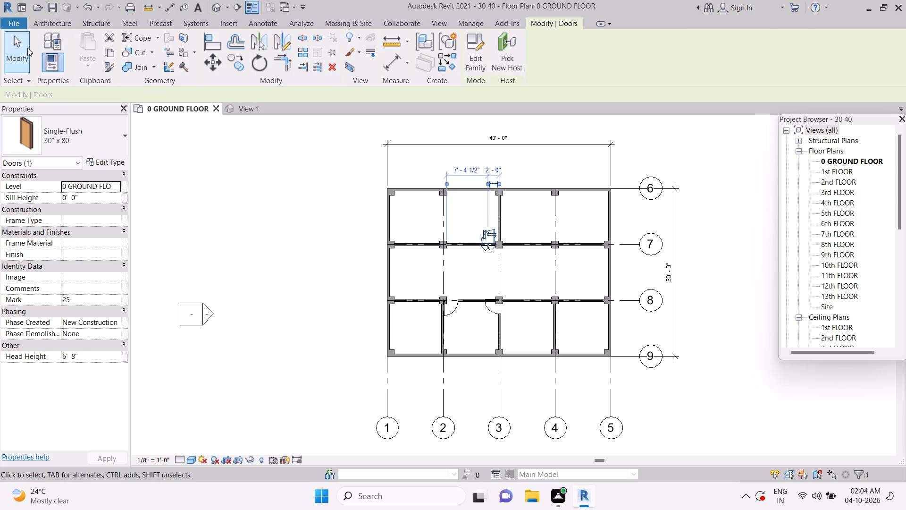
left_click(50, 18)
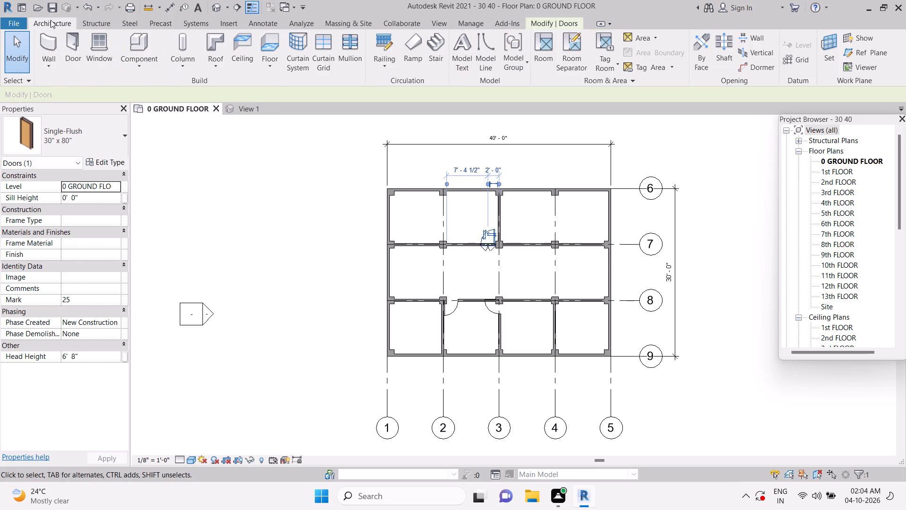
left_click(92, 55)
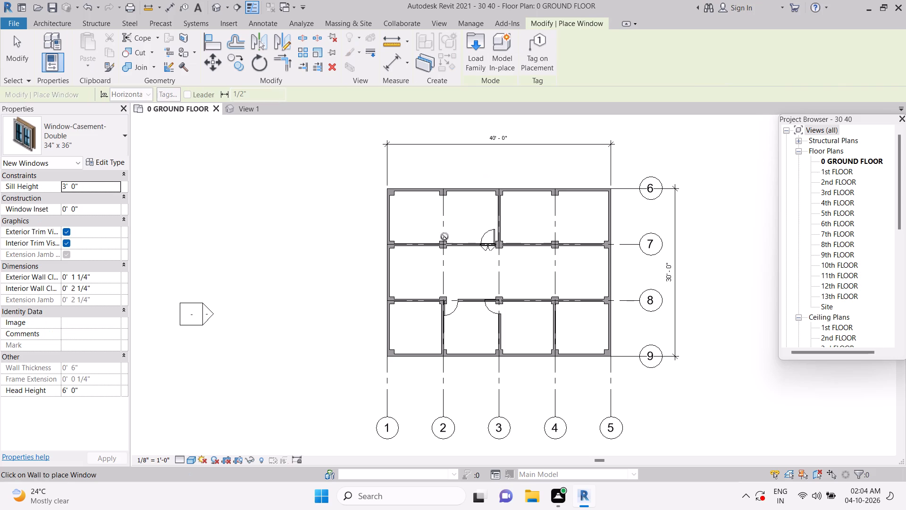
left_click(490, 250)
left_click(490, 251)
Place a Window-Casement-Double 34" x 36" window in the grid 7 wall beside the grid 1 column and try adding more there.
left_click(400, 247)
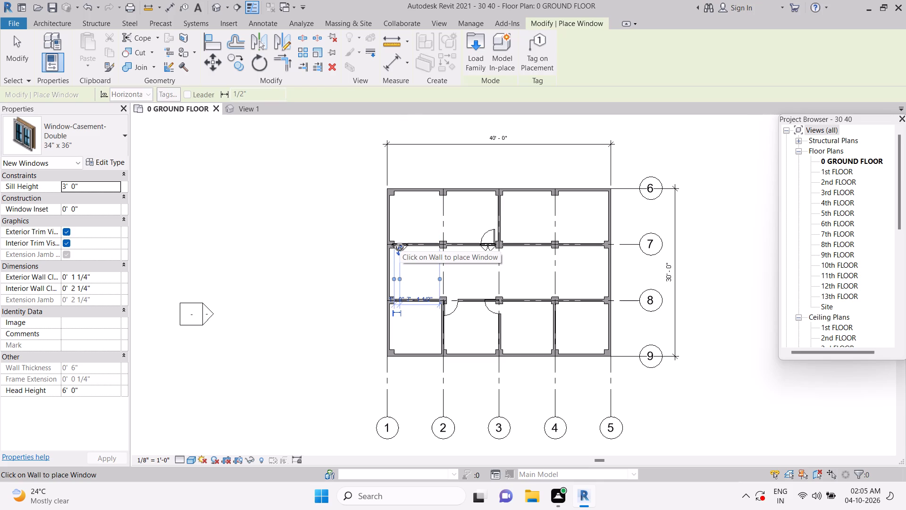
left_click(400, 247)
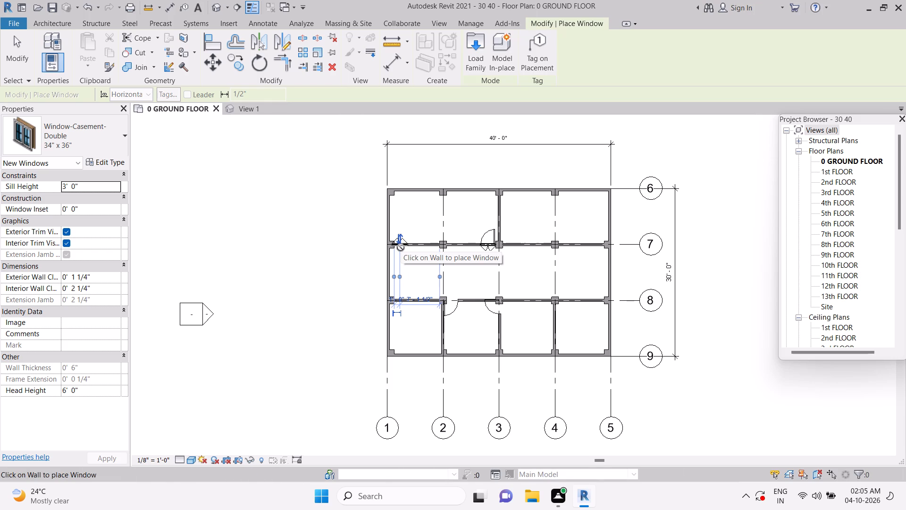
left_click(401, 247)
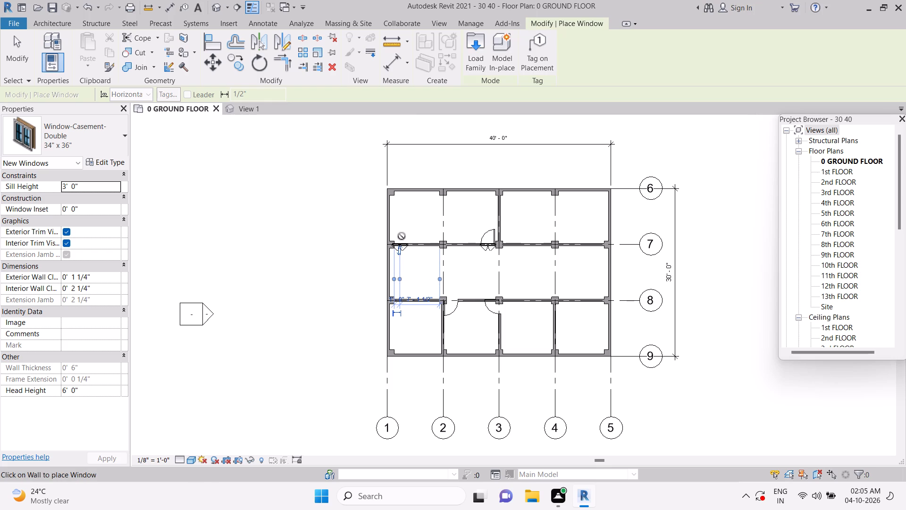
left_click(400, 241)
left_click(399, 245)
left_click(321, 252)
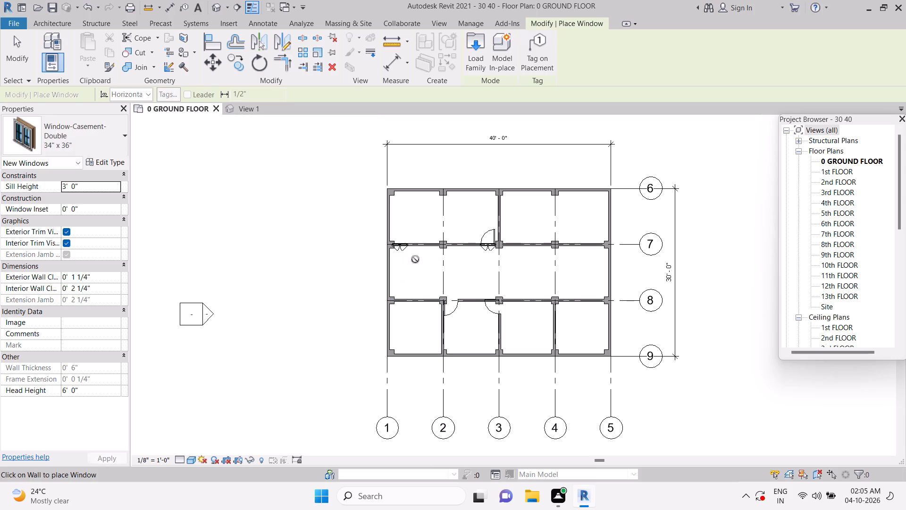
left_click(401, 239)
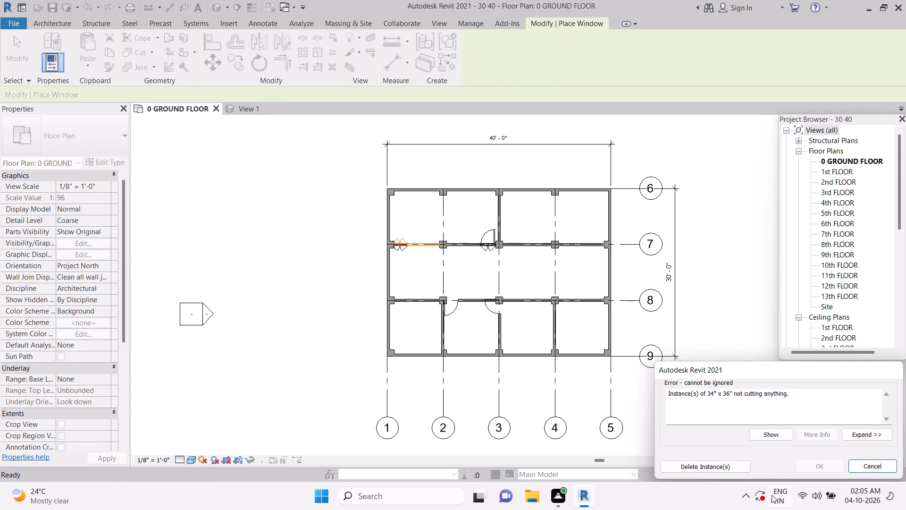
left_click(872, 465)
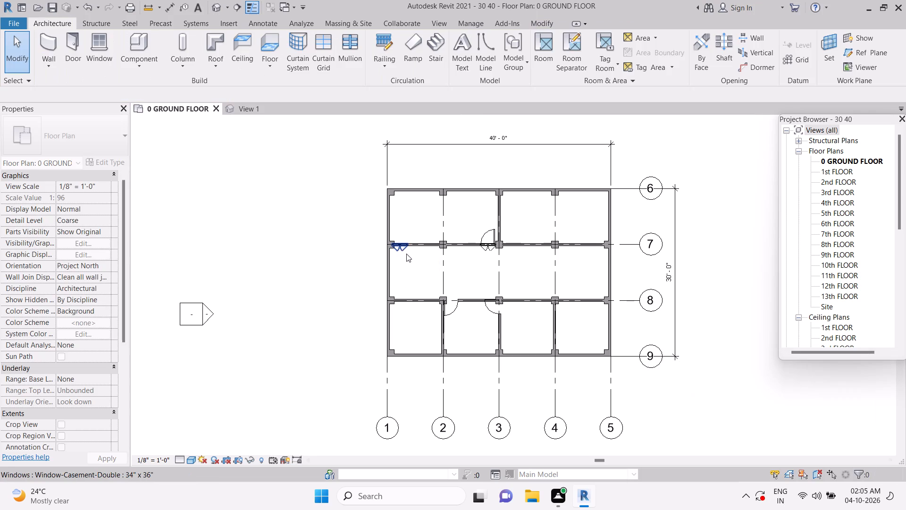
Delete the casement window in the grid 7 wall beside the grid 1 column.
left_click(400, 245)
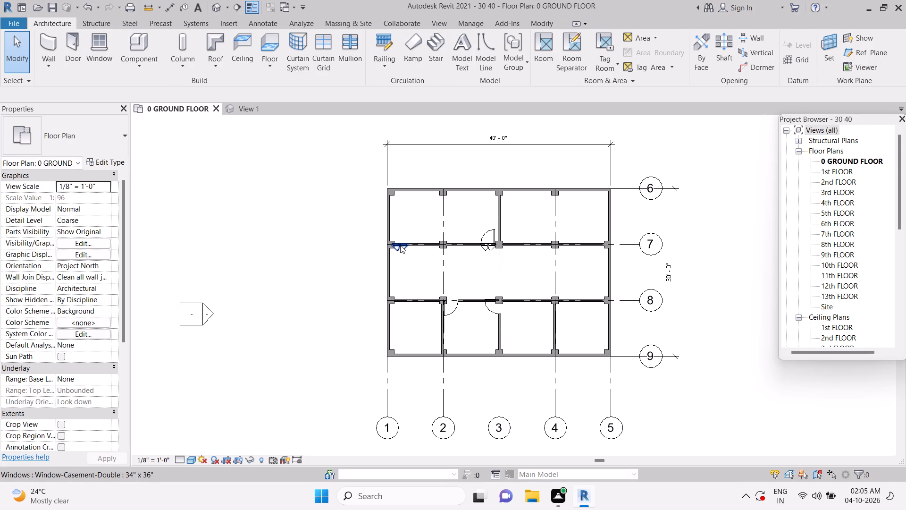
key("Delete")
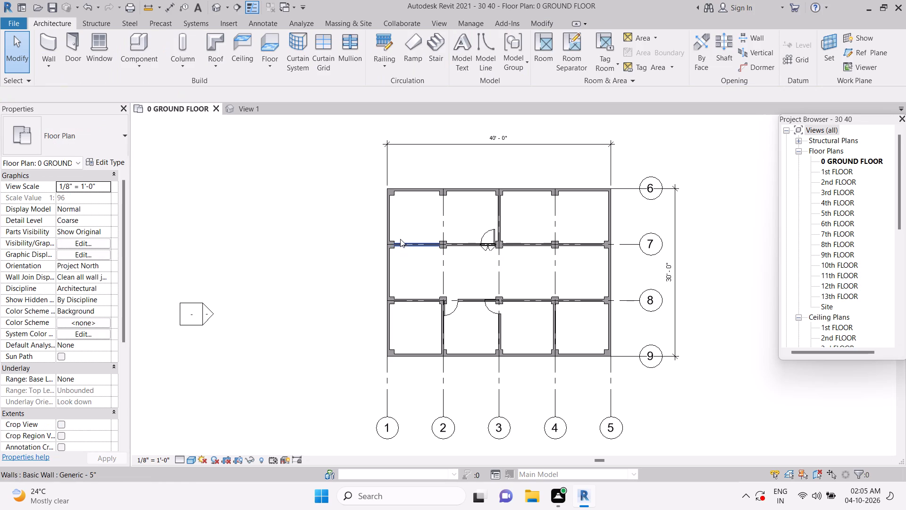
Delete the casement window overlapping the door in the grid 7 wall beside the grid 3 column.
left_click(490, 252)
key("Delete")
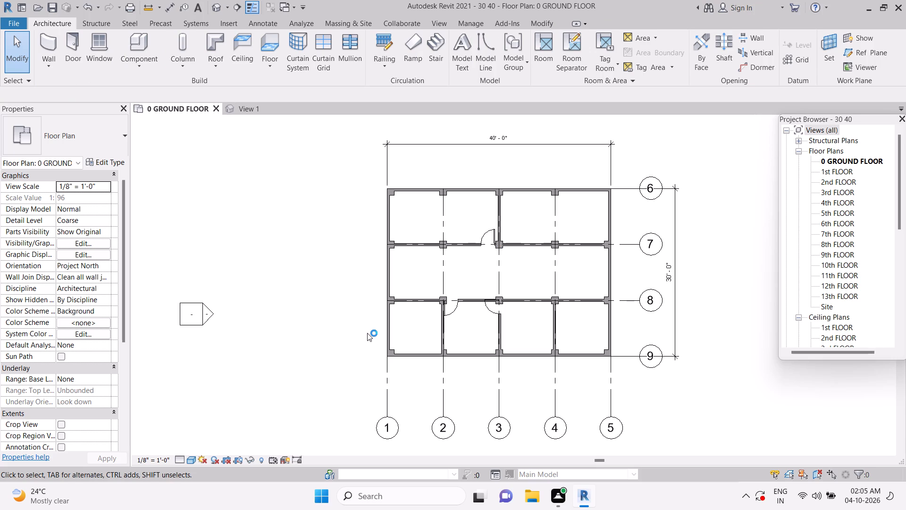
Delete the Single-Flush 30" x 80" door in the grid 2 wall just below the grid 8 column and dismiss the notification card.
left_click(448, 311)
key("Delete")
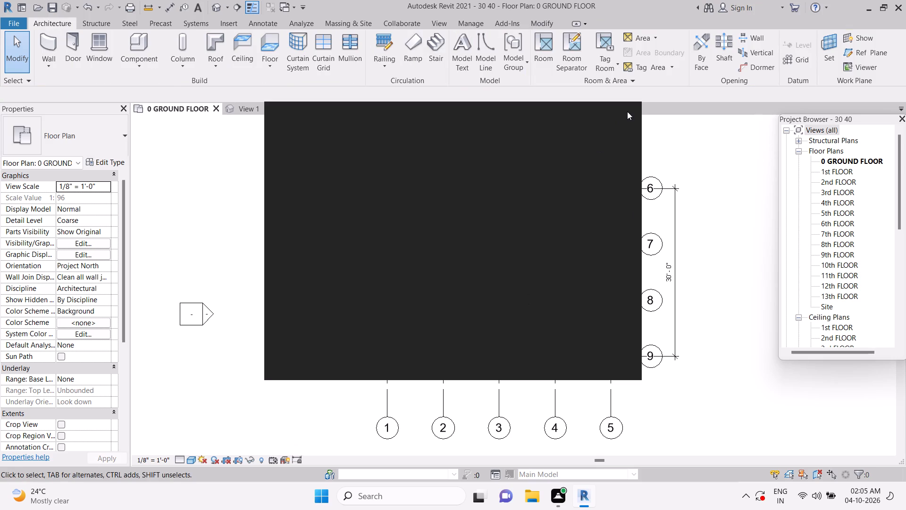
left_click(627, 110)
left_click(624, 112)
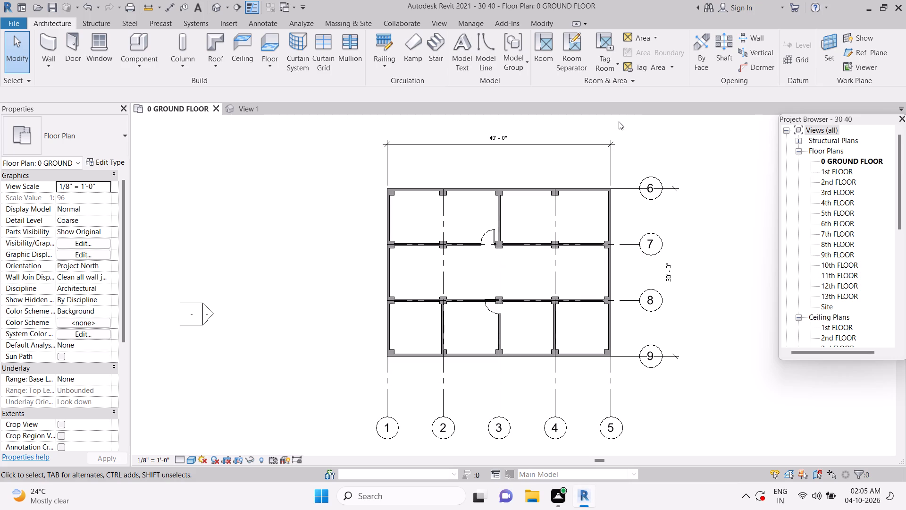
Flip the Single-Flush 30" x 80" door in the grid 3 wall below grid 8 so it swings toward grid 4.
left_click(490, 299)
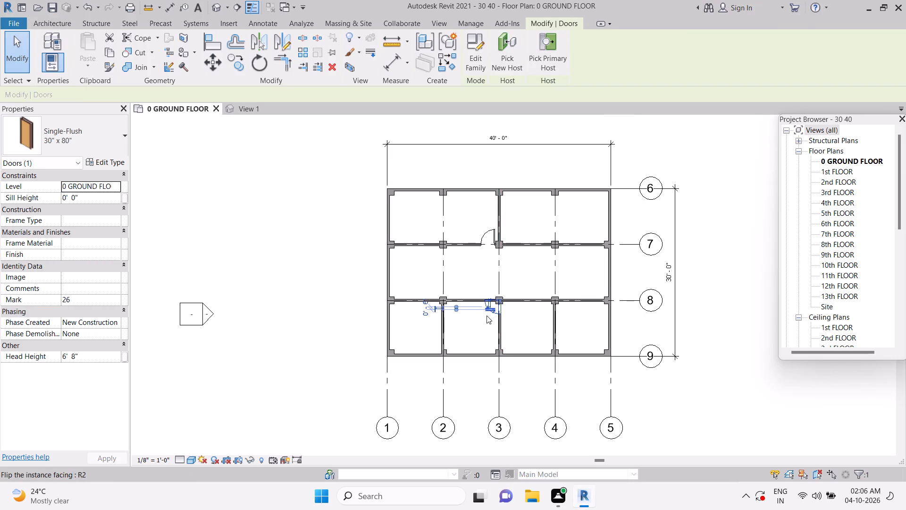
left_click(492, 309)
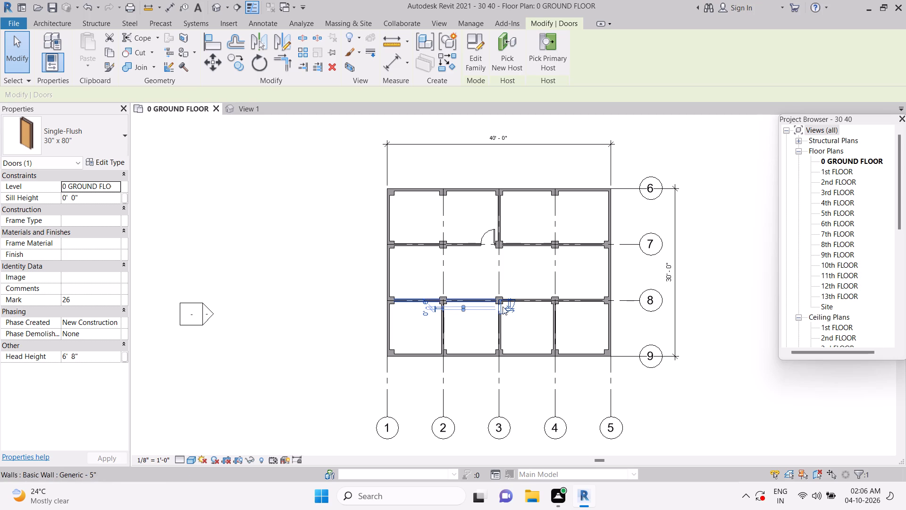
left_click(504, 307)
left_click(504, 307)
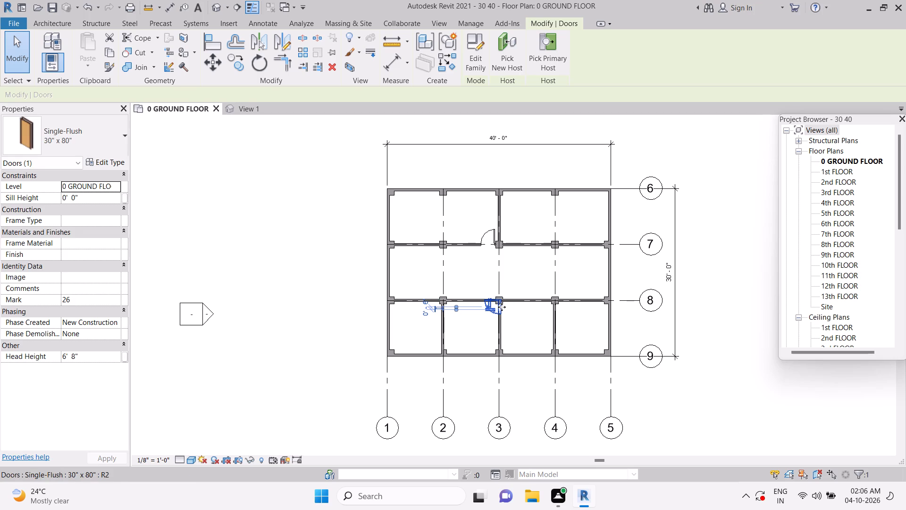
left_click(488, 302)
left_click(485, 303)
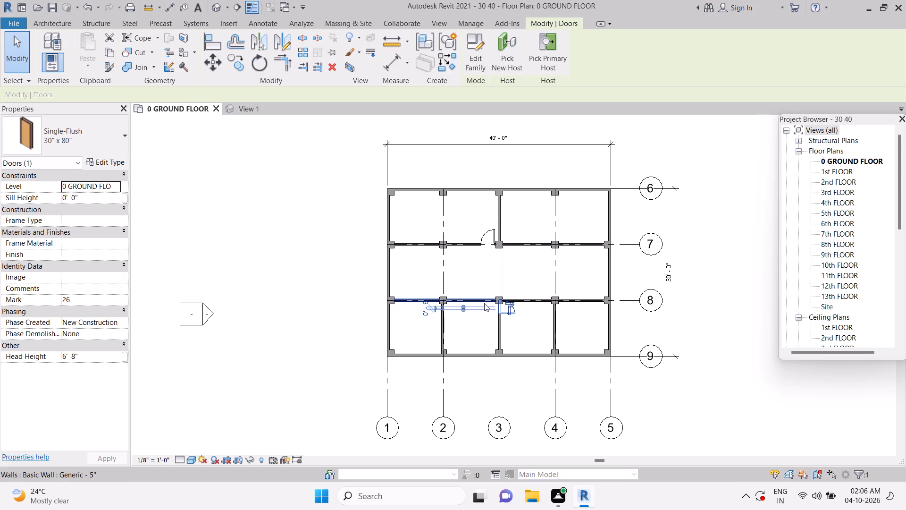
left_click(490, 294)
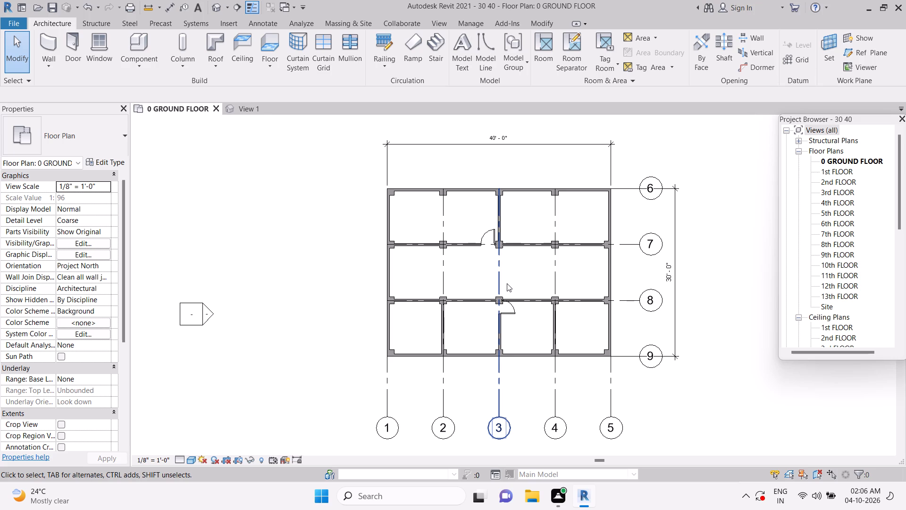
Delete the Single-Flush 30" x 80" door in the grid 3 wall just below the grid 8 column.
left_click(515, 311)
key("Delete")
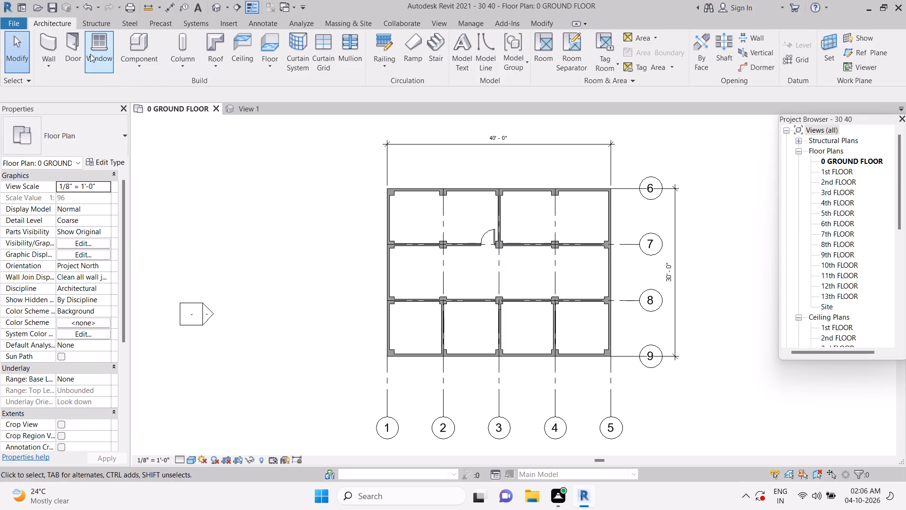
Place a Single-Flush 30" x 80" door in the grid 3 wall just below the grid 8 column, swinging toward grid 2.
left_click(77, 45)
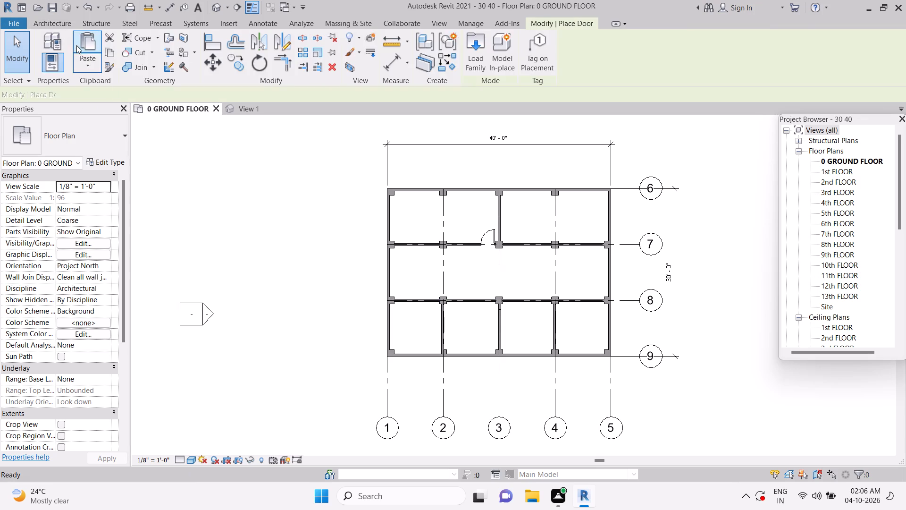
left_click(54, 125)
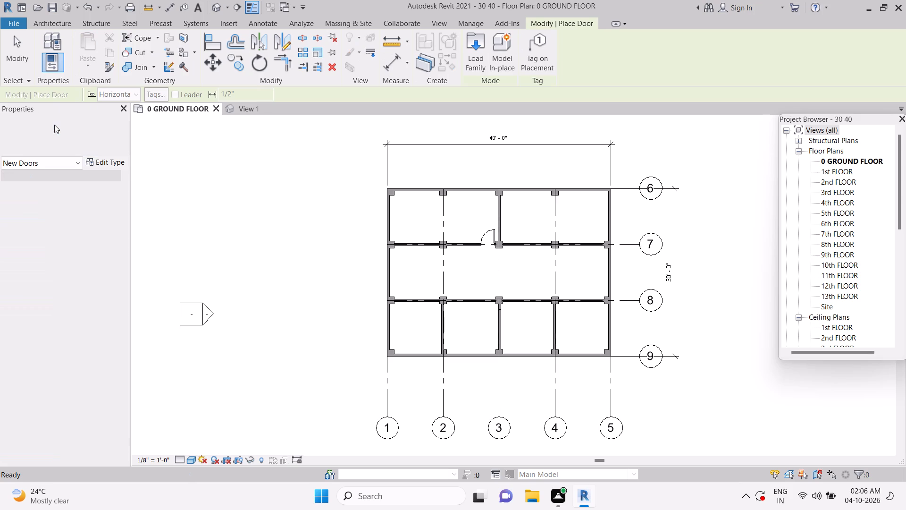
left_click(66, 202)
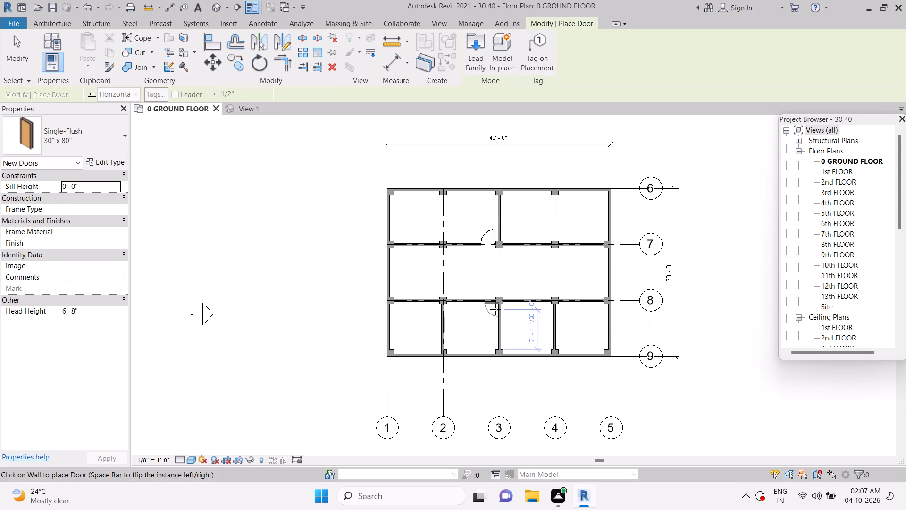
left_click(495, 309)
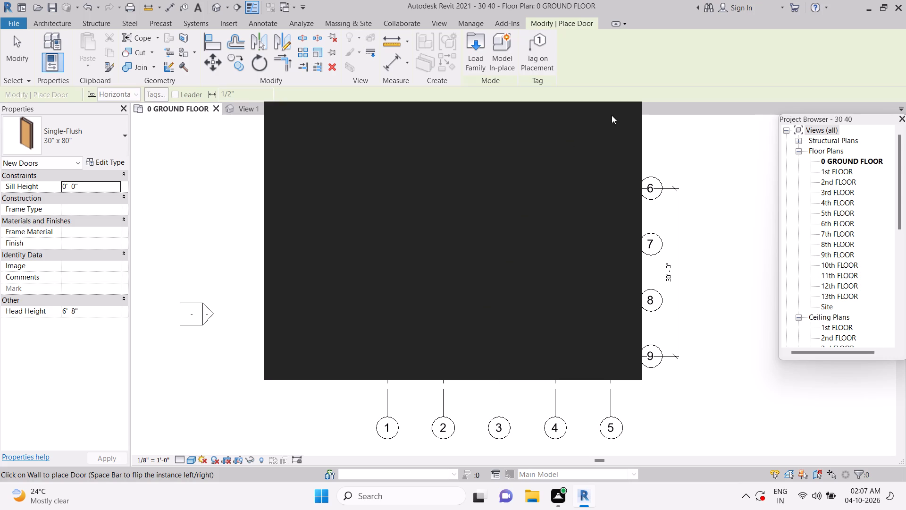
left_click(627, 116)
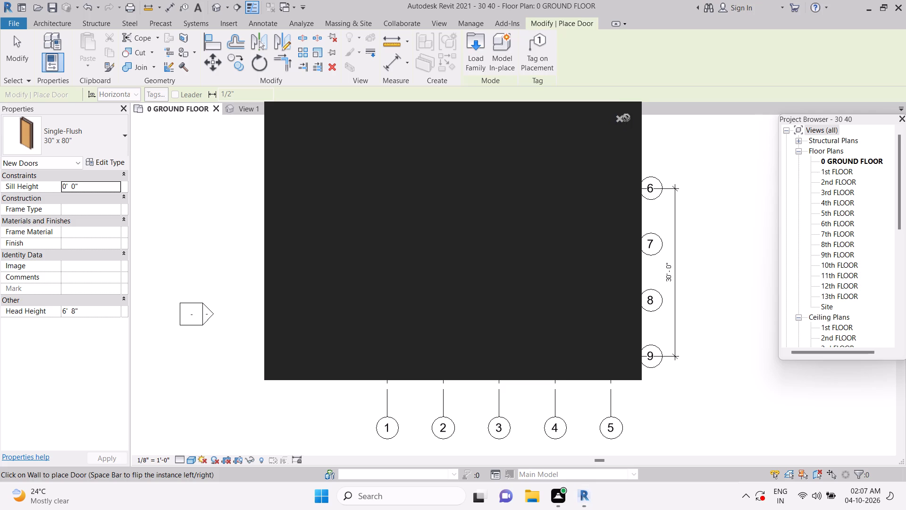
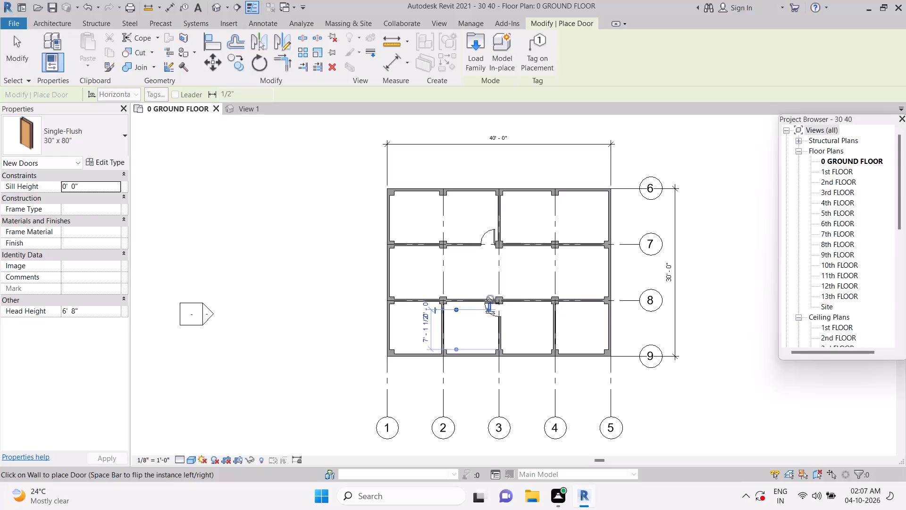
Delete the Single-Flush 30" x 80" door in the grid 3 wall just below the grid 8 column.
key("Delete")
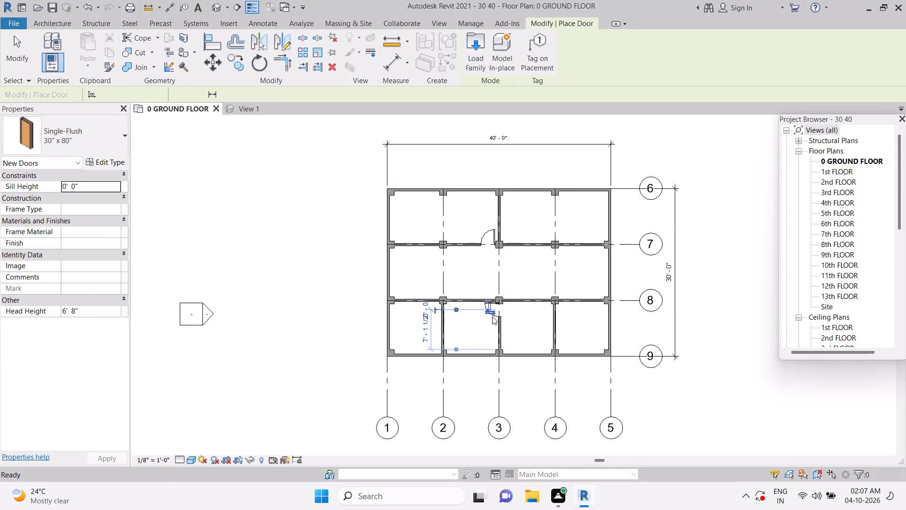
key("Delete")
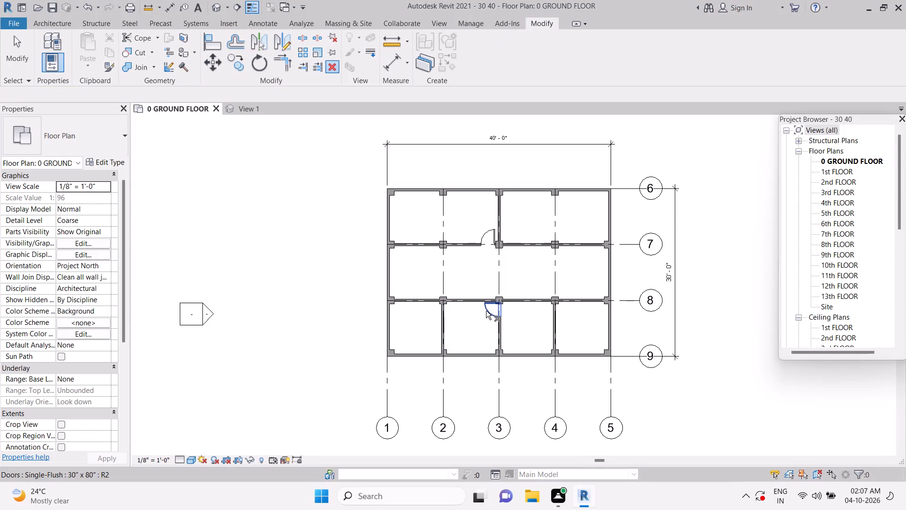
key("Delete")
left_click(487, 310)
key("Delete")
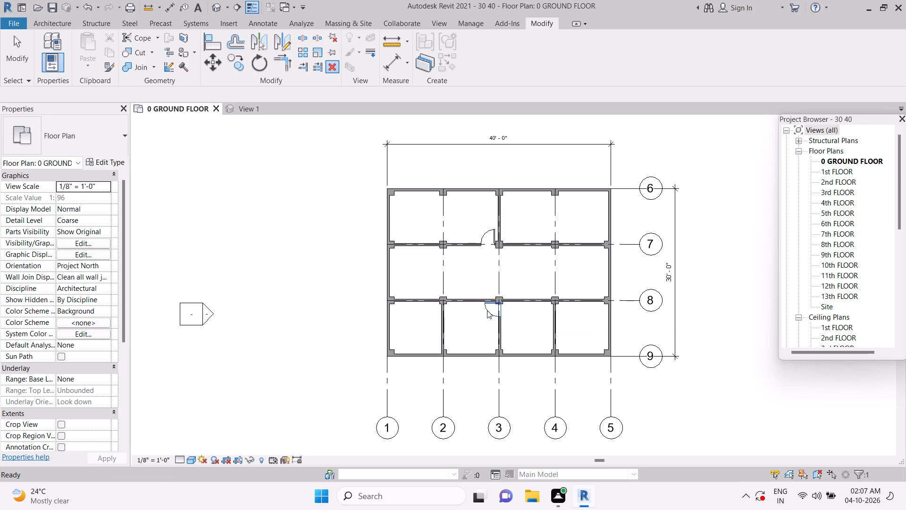
Place a Single-Flush 30" x 80" door in the grid 8 wall, centred 8'-6" from grid 2 toward grid 3, swinging toward grid 9.
left_click(490, 300)
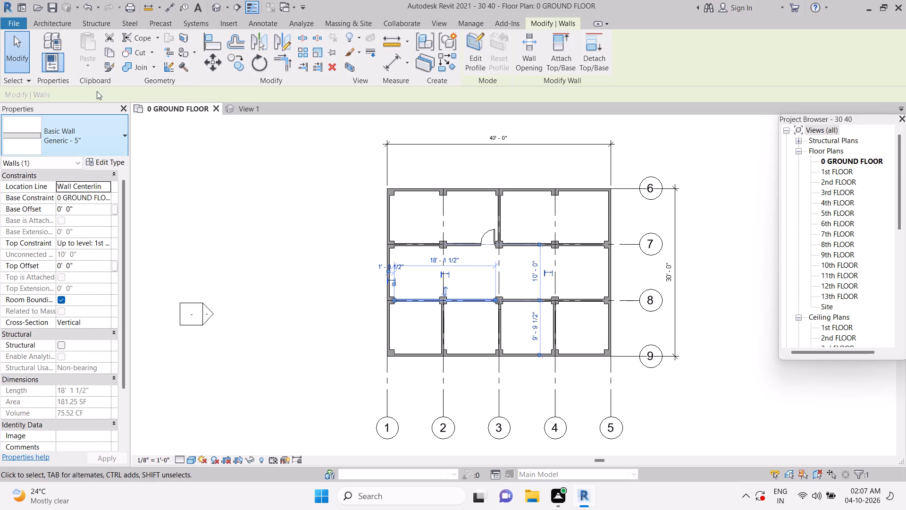
left_click(50, 21)
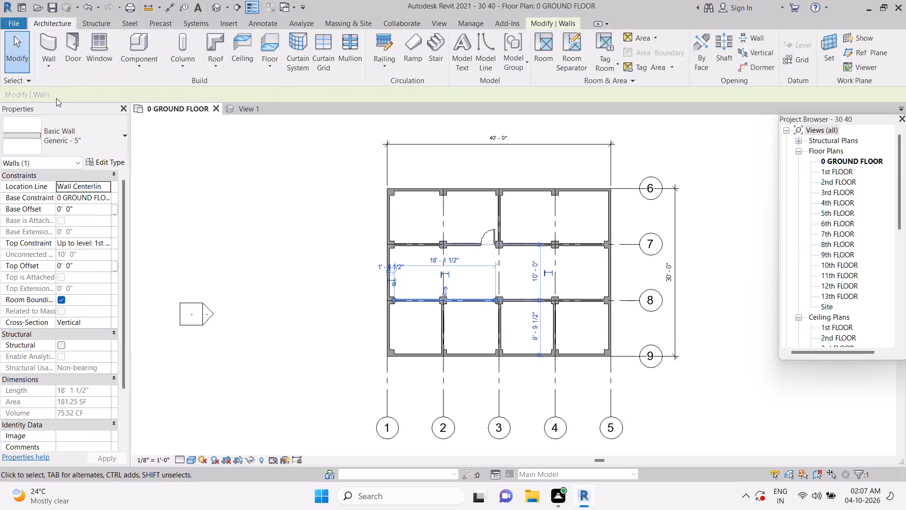
left_click(78, 48)
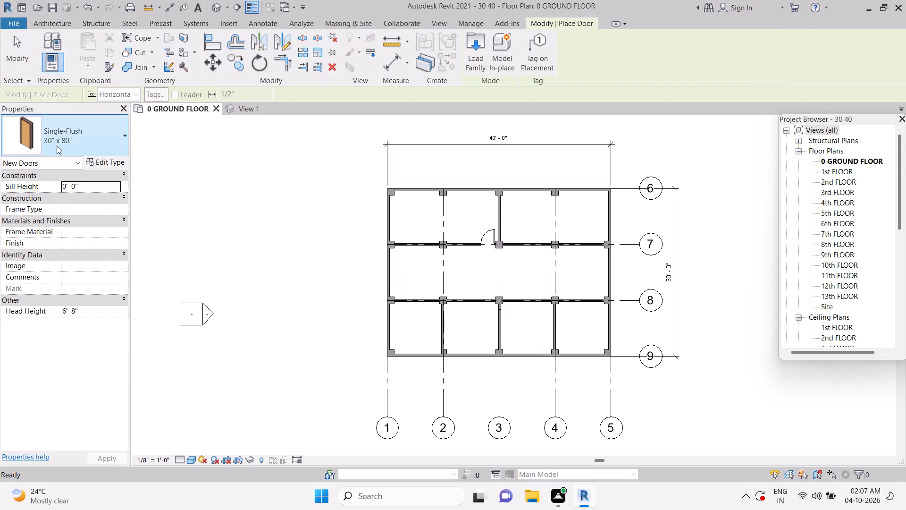
left_click(66, 133)
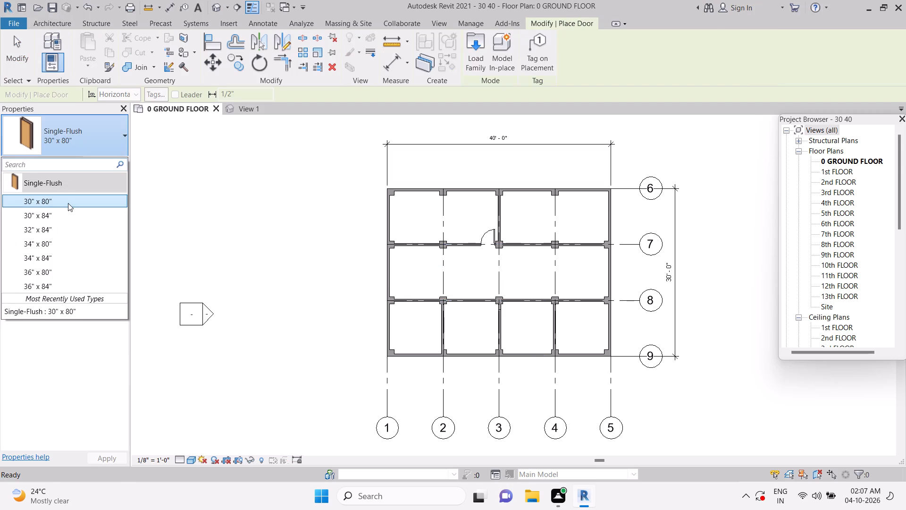
left_click(68, 203)
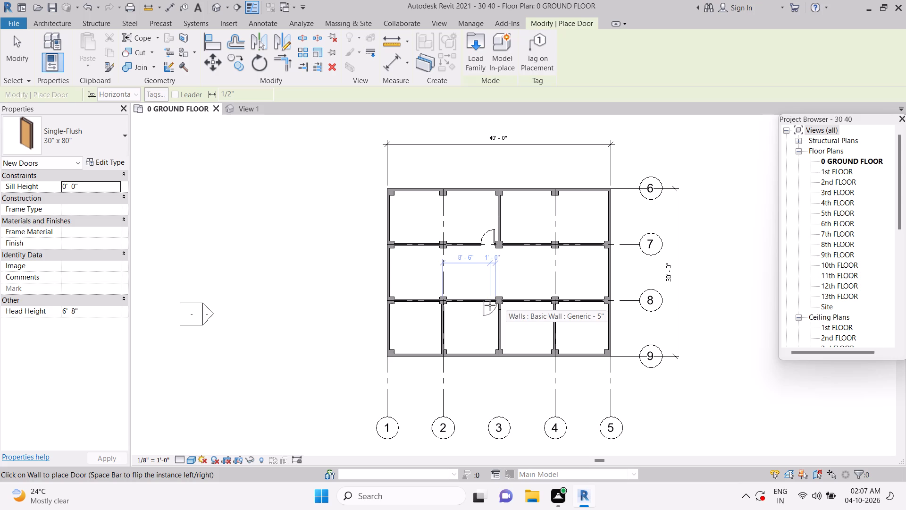
left_click(490, 305)
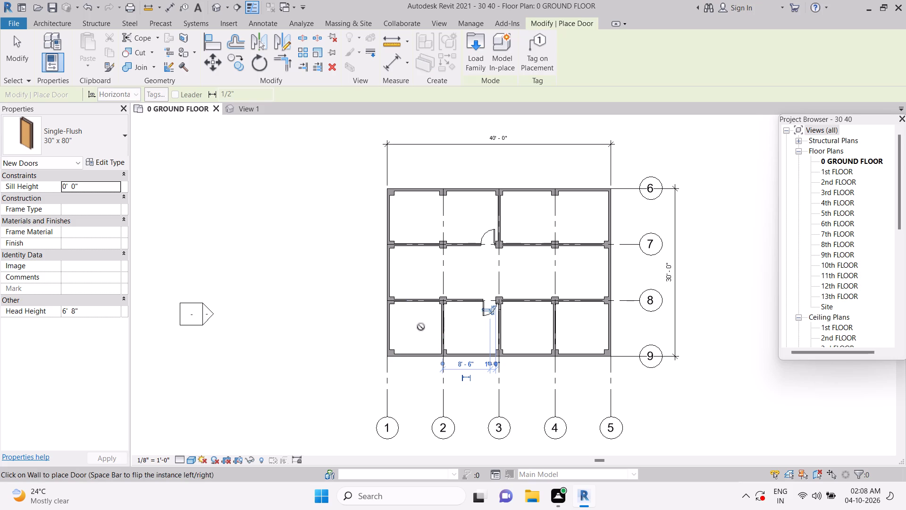
left_click(229, 277)
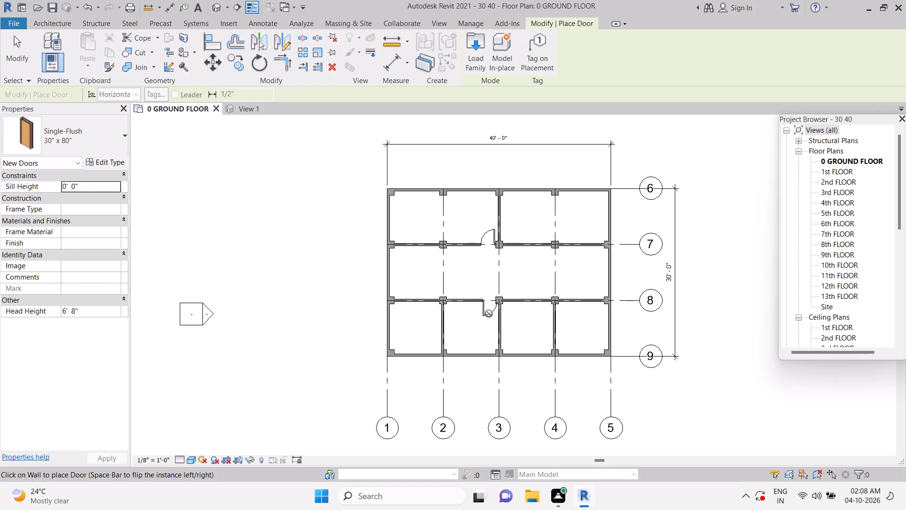
Flip the hand of the grid 8 wall door so it hinges on the grid 3 side.
left_click(13, 60)
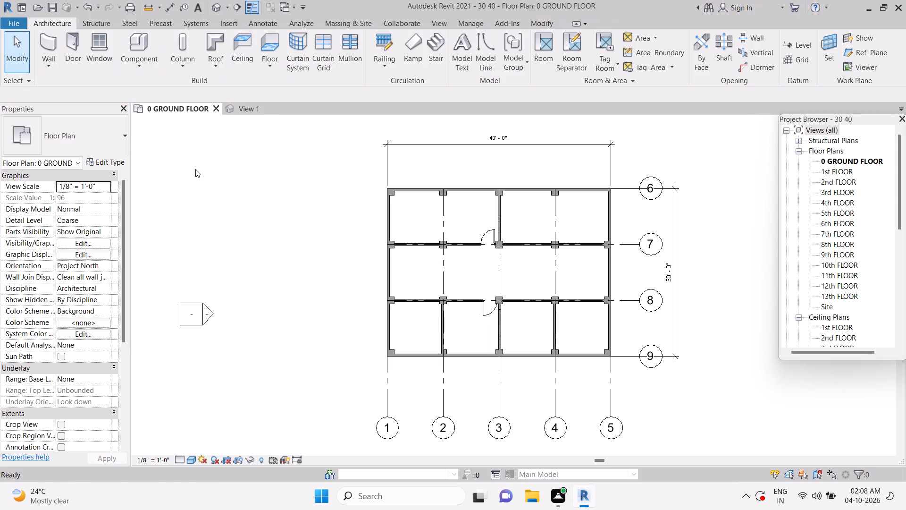
left_click(480, 310)
key("Right")
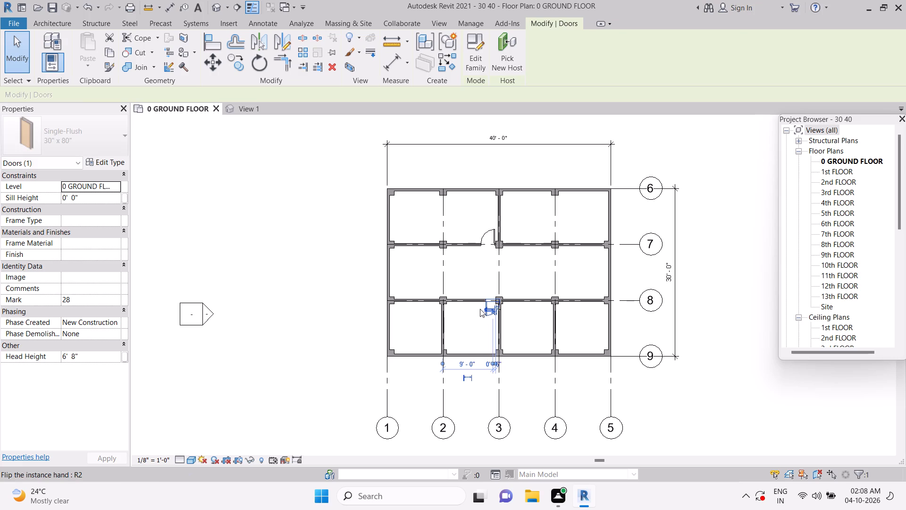
key("Left")
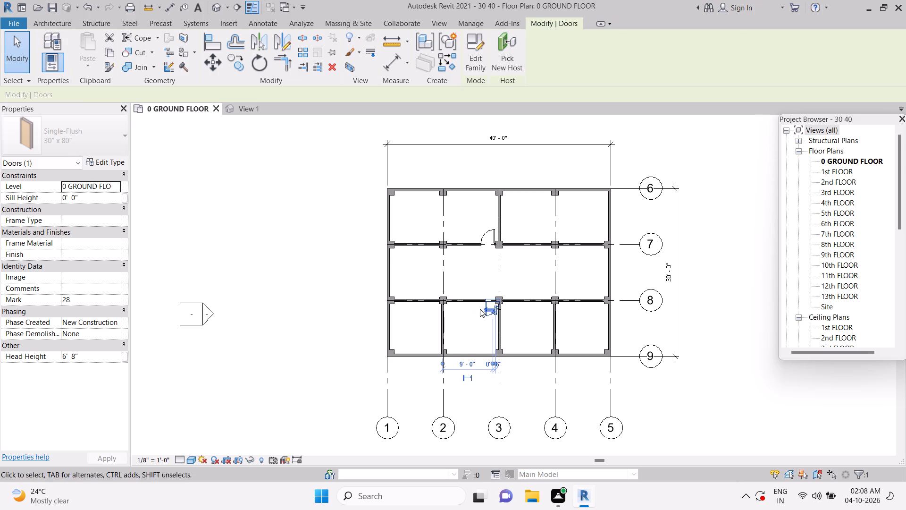
left_click(480, 307)
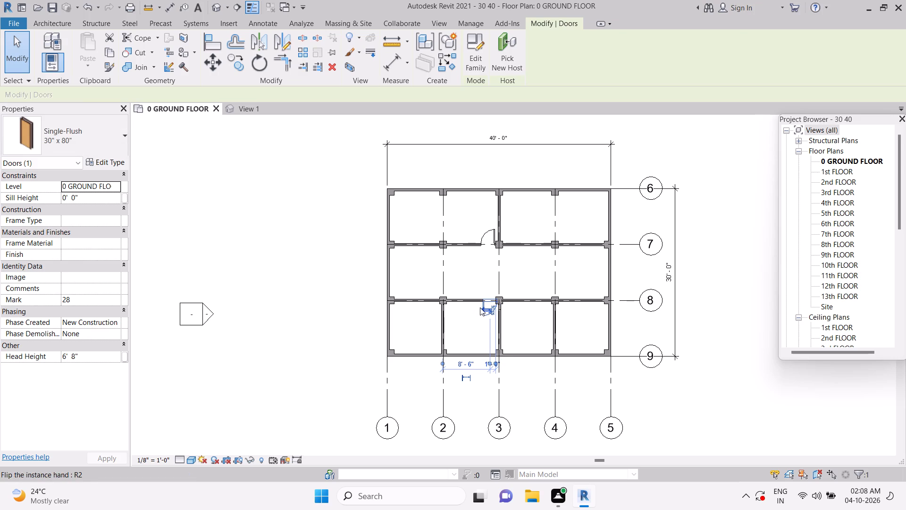
left_click(376, 313)
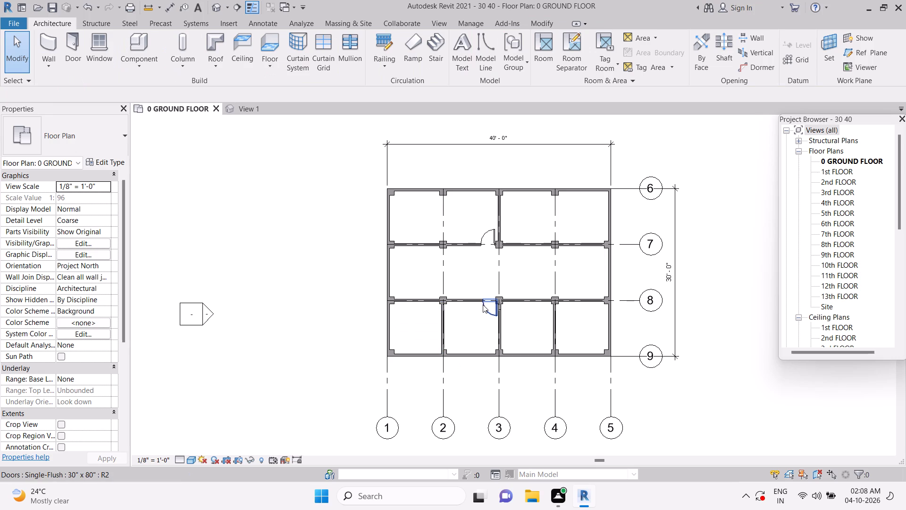
Nudge the grid 8 wall door toward the grid 3 column to 9'-0" from grid 2 and dismiss the notification card.
left_click(483, 304)
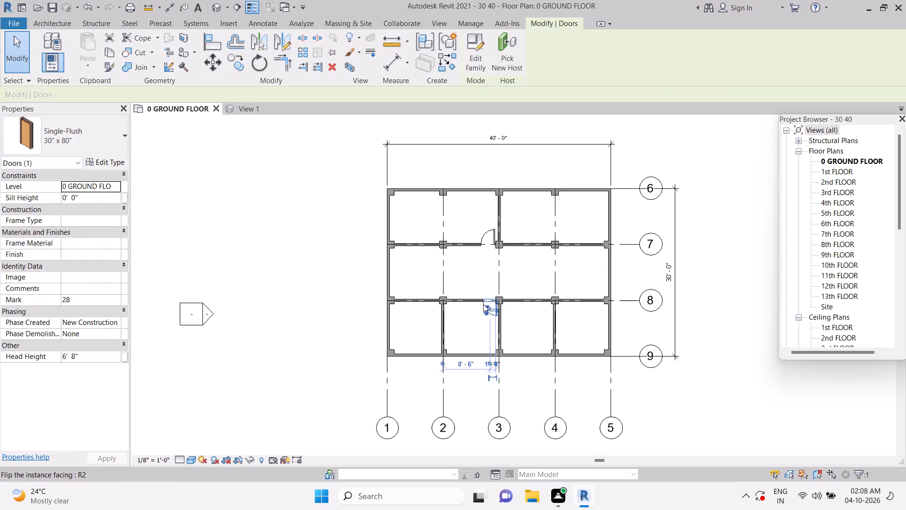
key("Right")
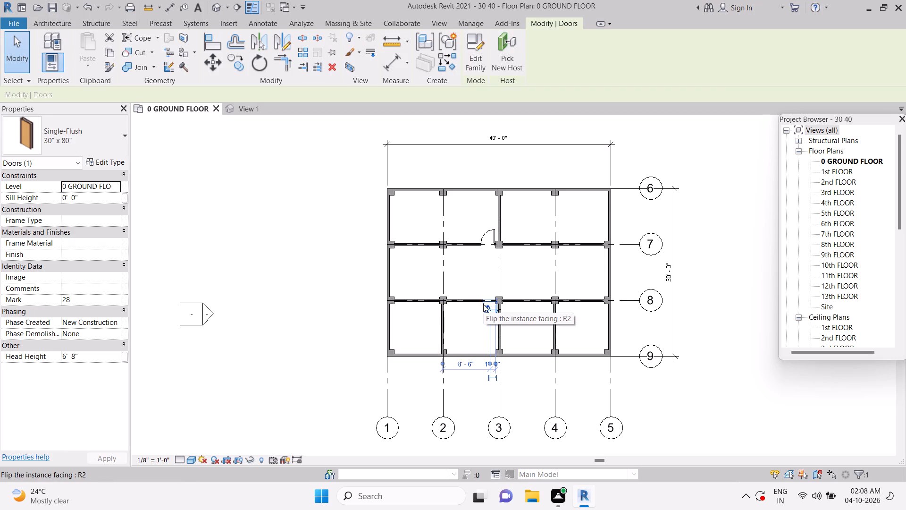
left_click(483, 303)
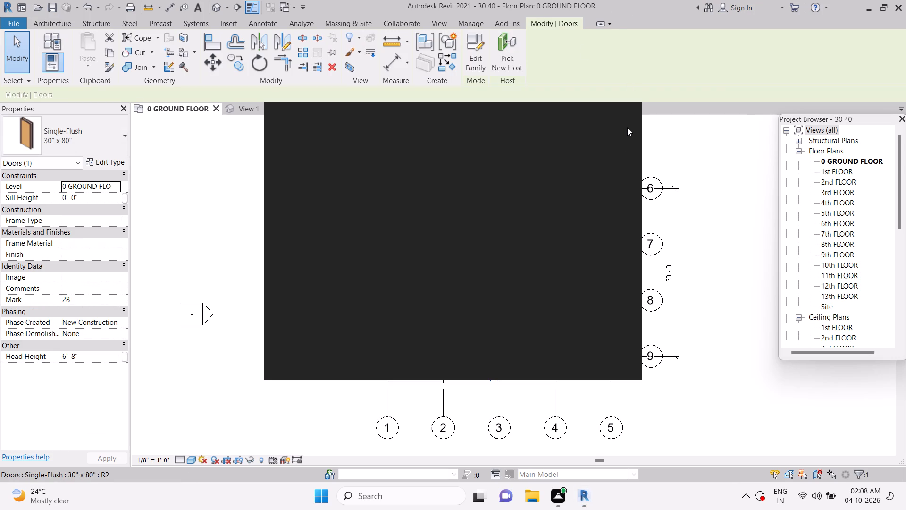
left_click(631, 115)
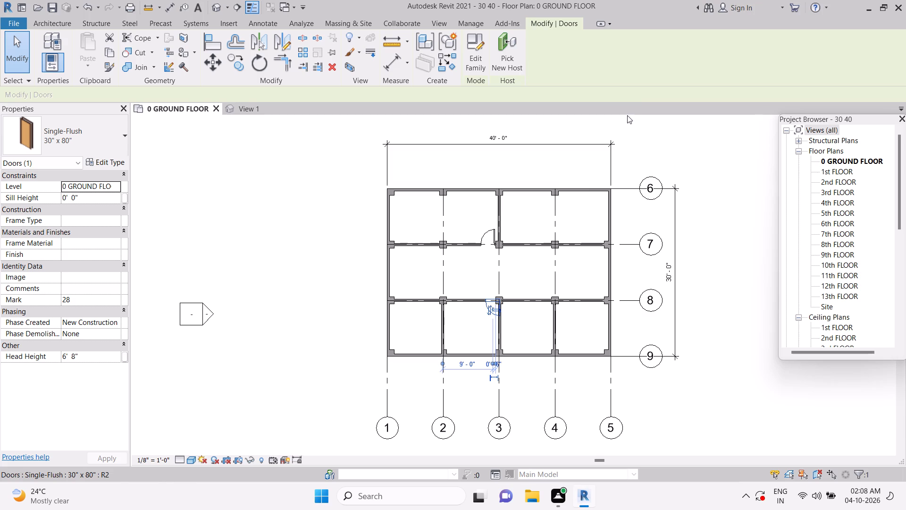
left_click(343, 340)
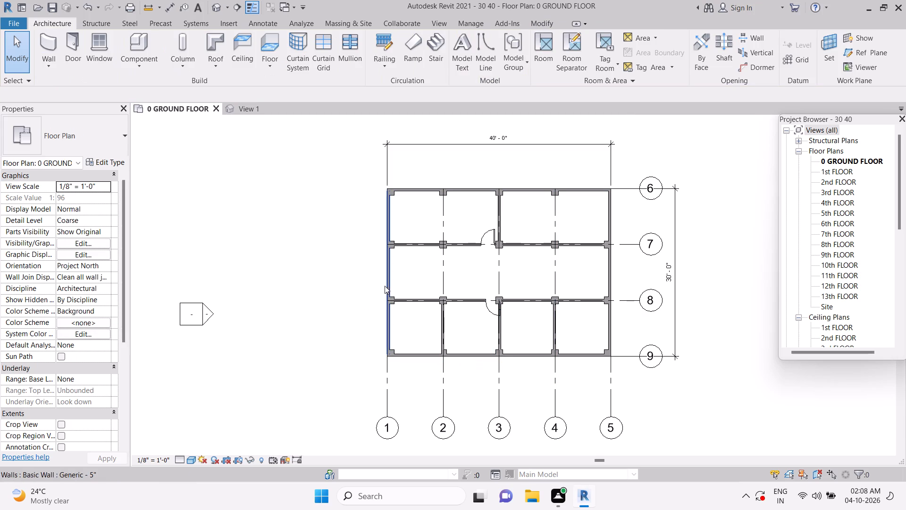
Nudge the grid 7 wall door toward the grid 3 column so its centre sits 1'-6" from grid 3.
left_click(495, 235)
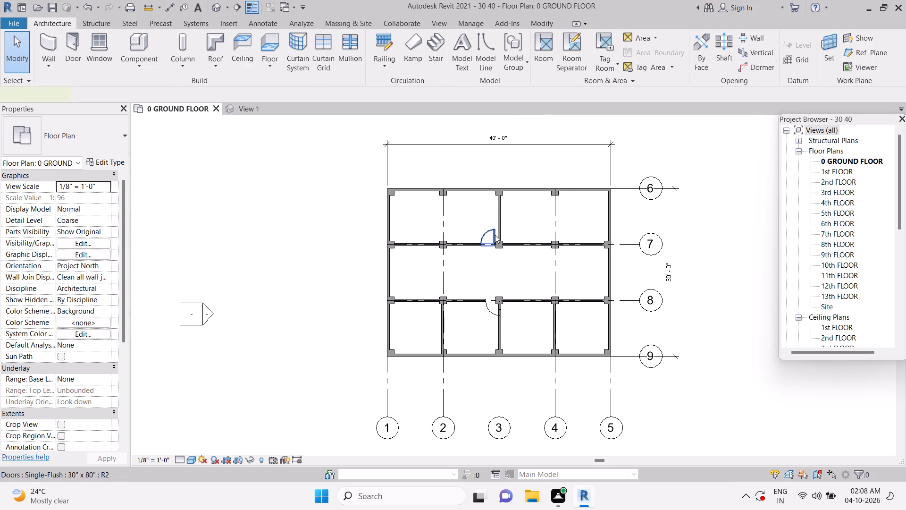
key("Right")
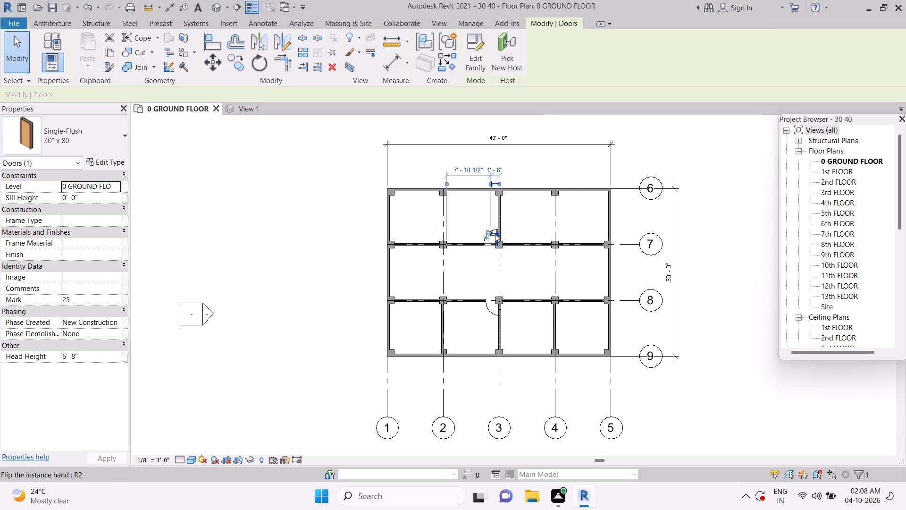
left_click(333, 289)
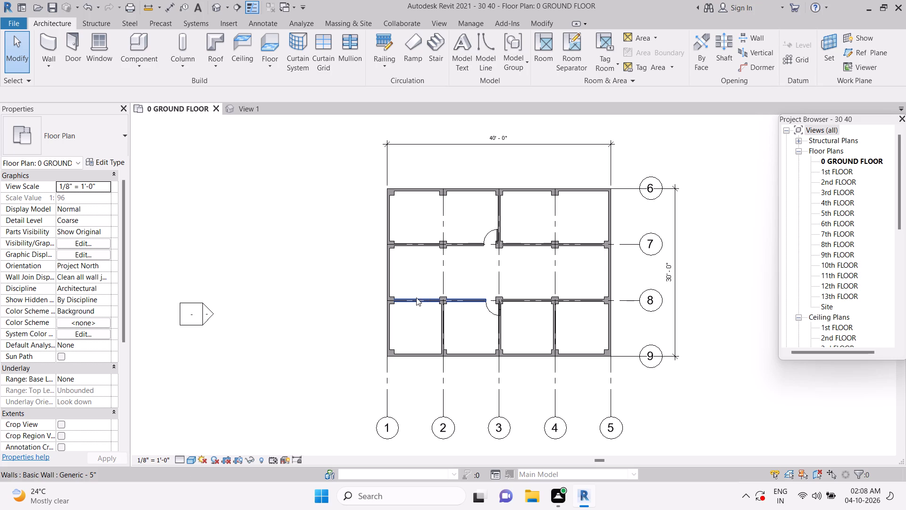
Place a Single-Flush 30" x 80" door in the grid 8 wall beside the grid 1 column, swinging toward grid 9, and dismiss the notification card.
left_click(78, 40)
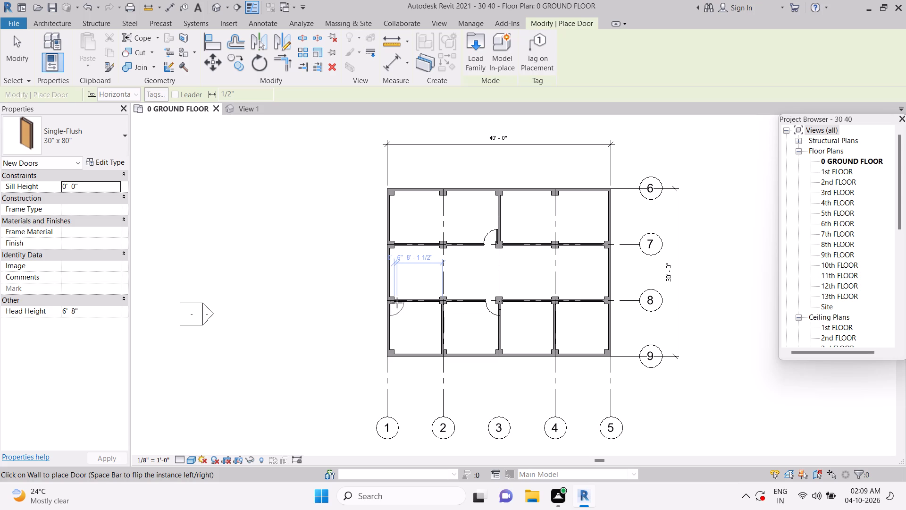
left_click(397, 302)
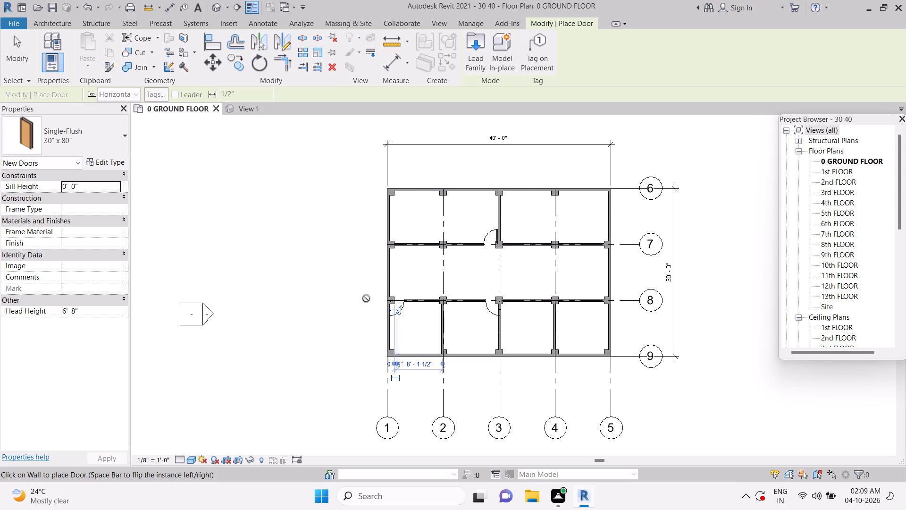
left_click(366, 297)
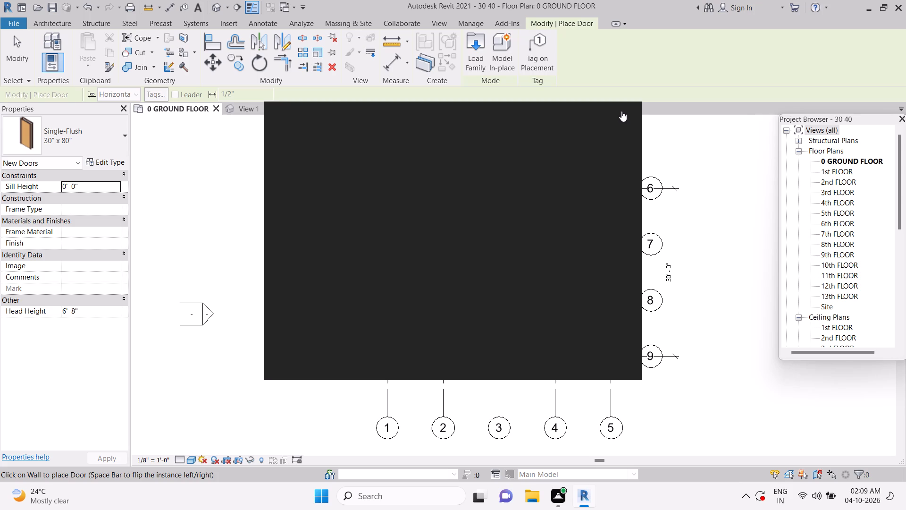
left_click(620, 123)
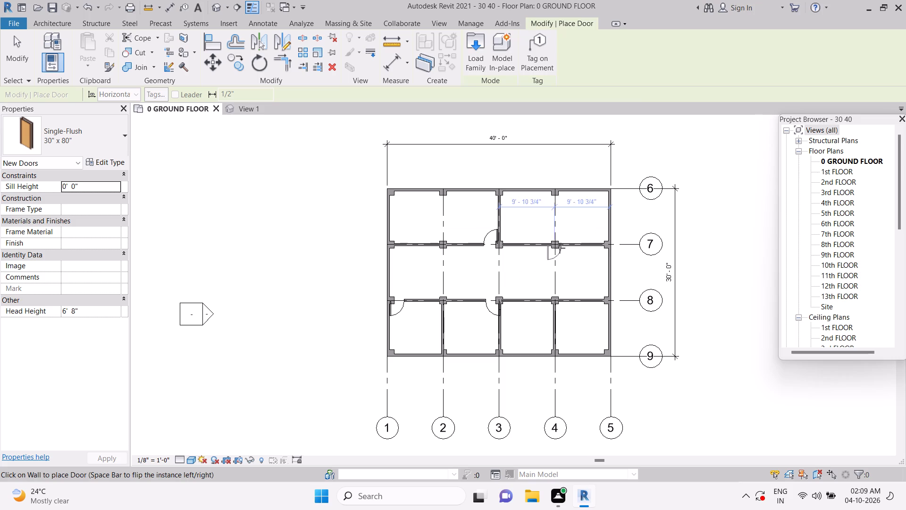
Place a Single-Flush 30" x 80" door in the grid 7 wall beside the grid 5 column, swinging toward grid 6.
left_click(602, 241)
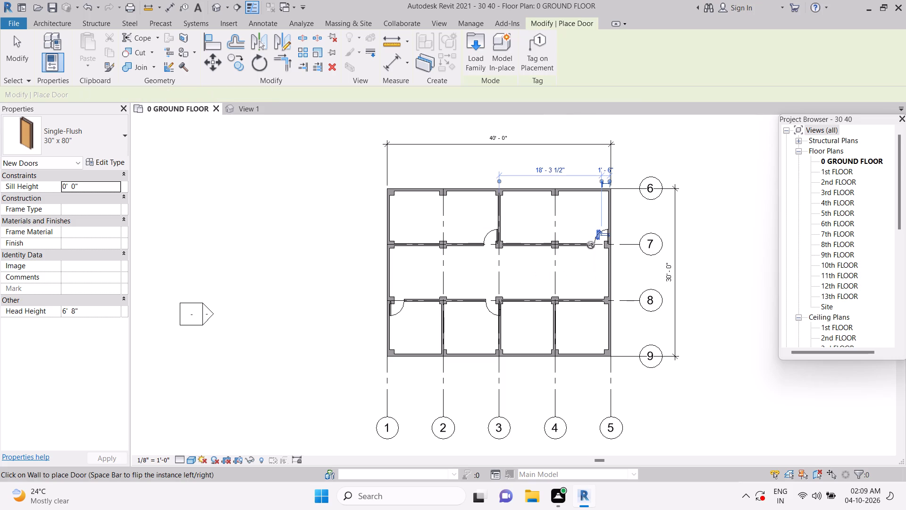
left_click(276, 269)
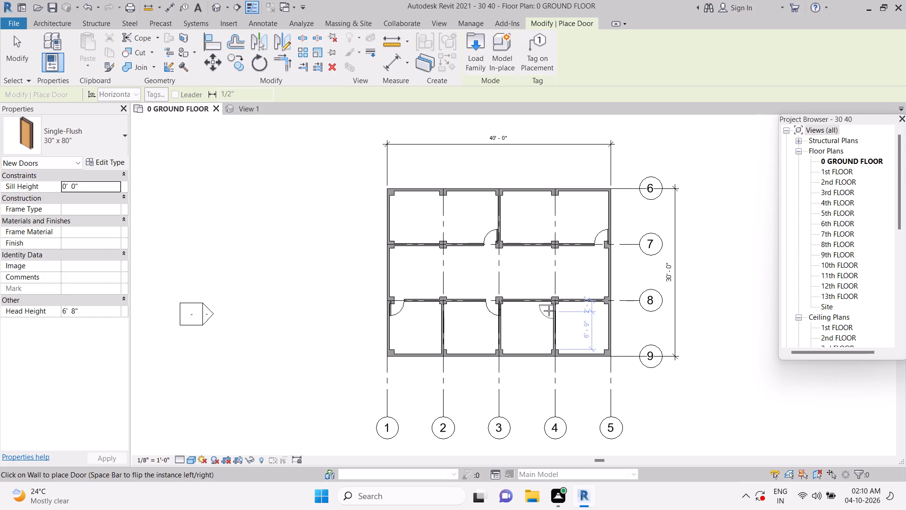
Place a Single-Flush 30" x 80" door in the grid 4 wall just below the grid 8 column, swinging toward grid 3, and end door placement.
left_click(549, 309)
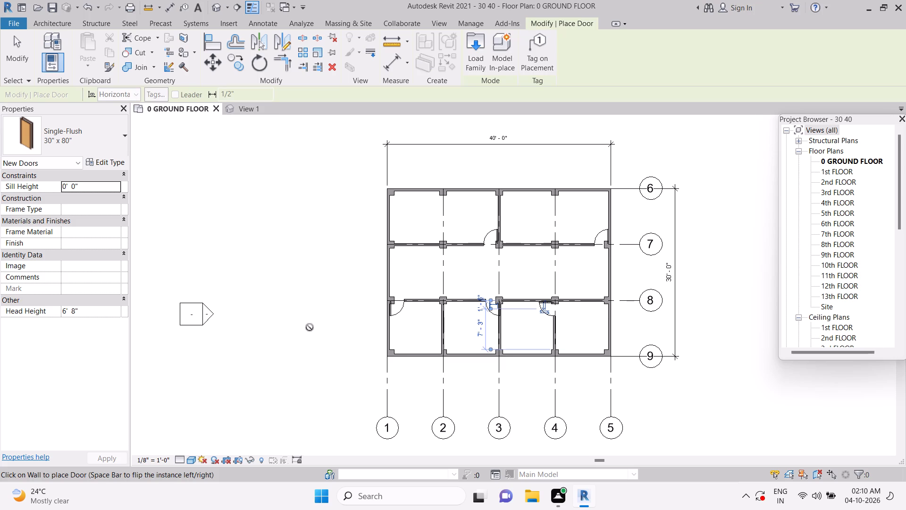
left_click(308, 278)
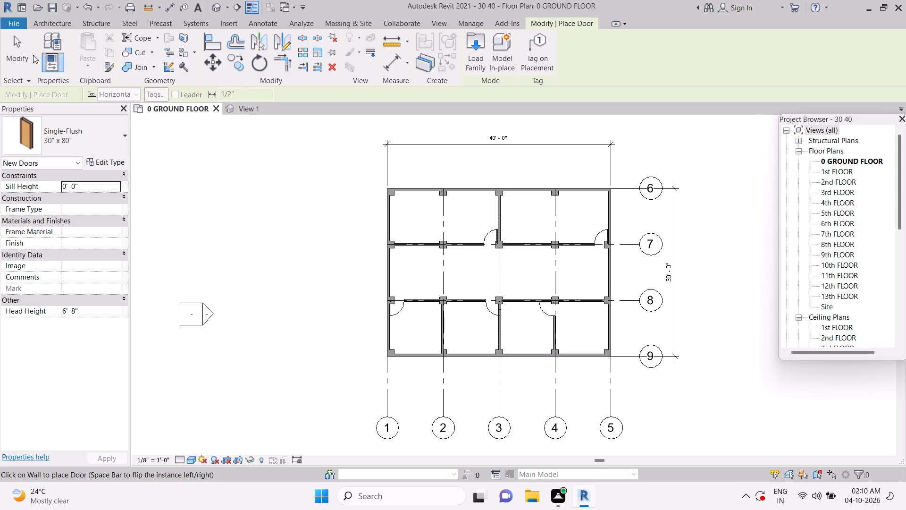
left_click(17, 48)
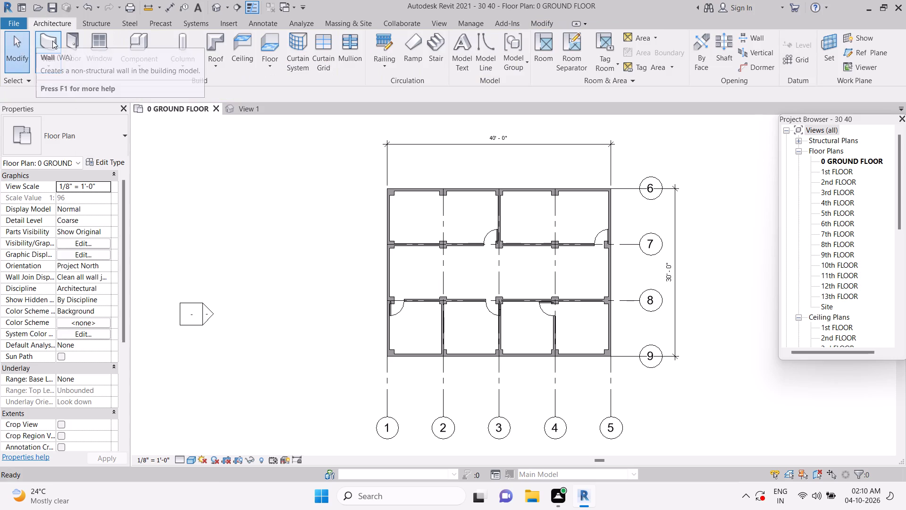
Place a Fixed 36" x 24" window in the grid 7 wall about 6" from the grid 1 column, flip its facing, and dismiss the notification card.
left_click(94, 42)
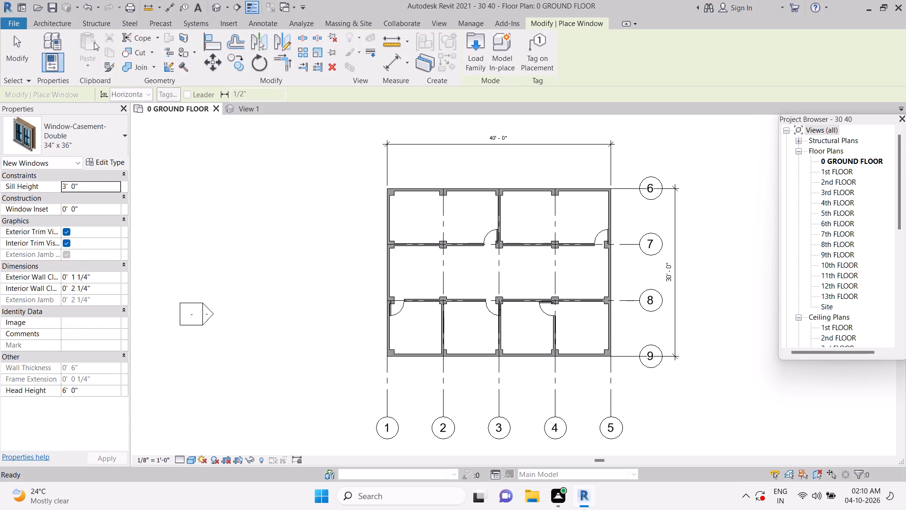
left_click(50, 127)
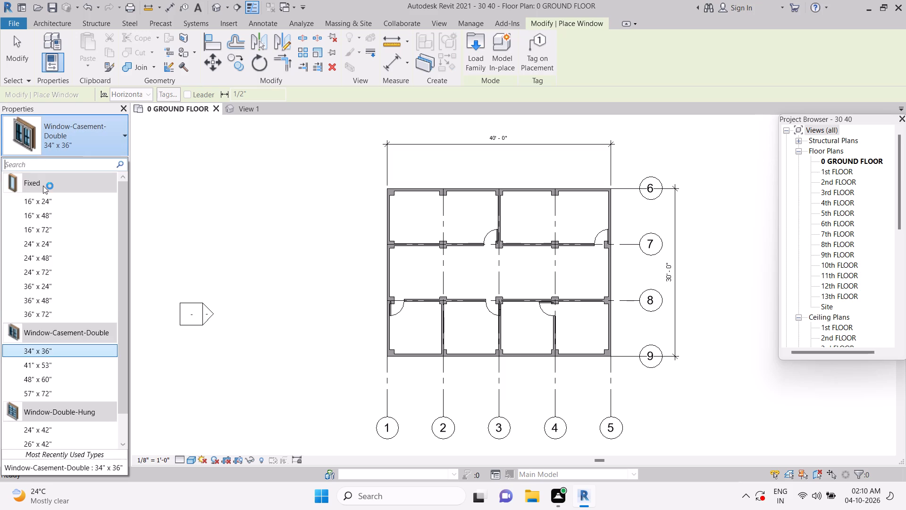
left_click(44, 185)
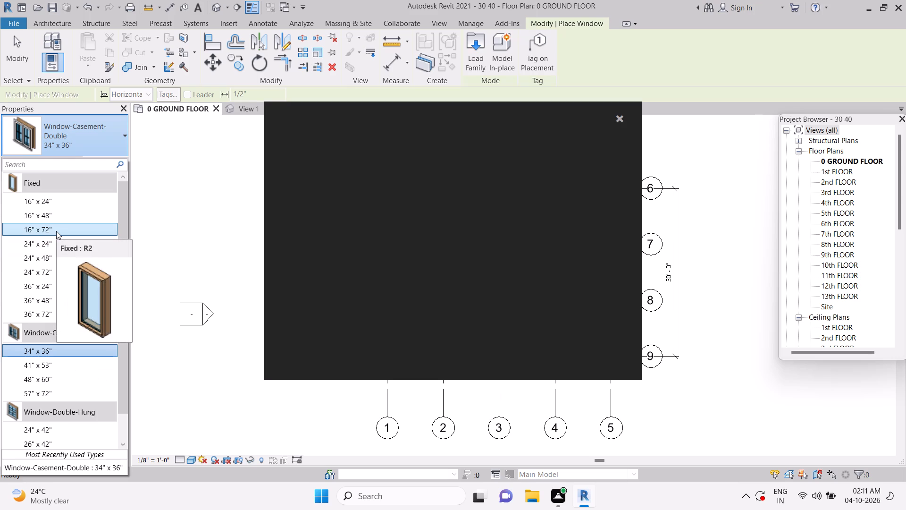
left_click(38, 281)
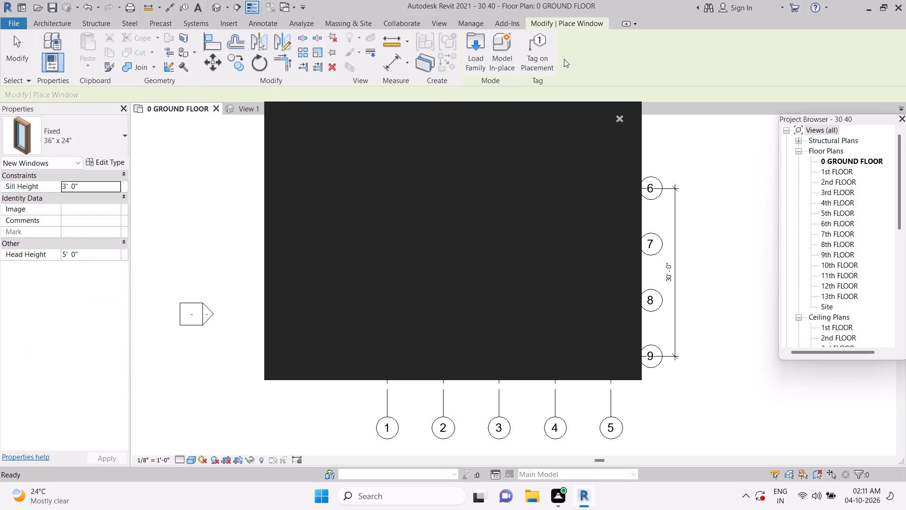
left_click(622, 115)
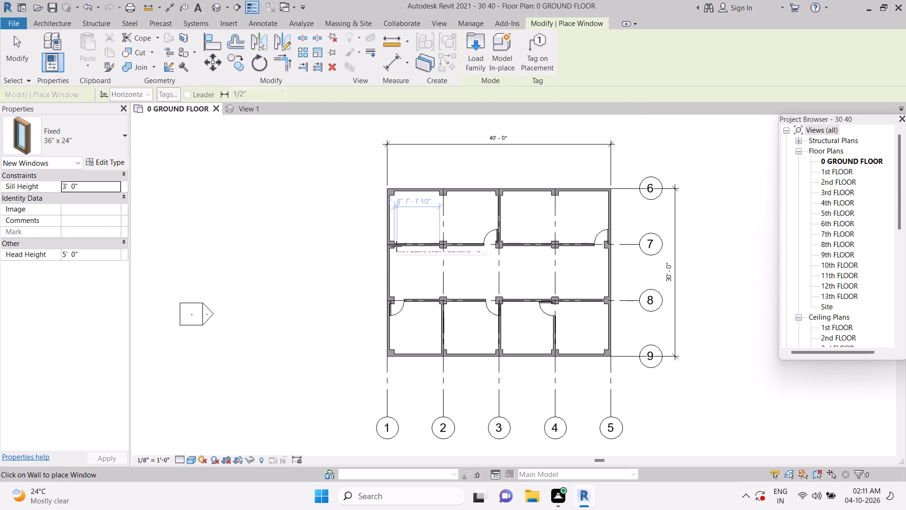
left_click(396, 246)
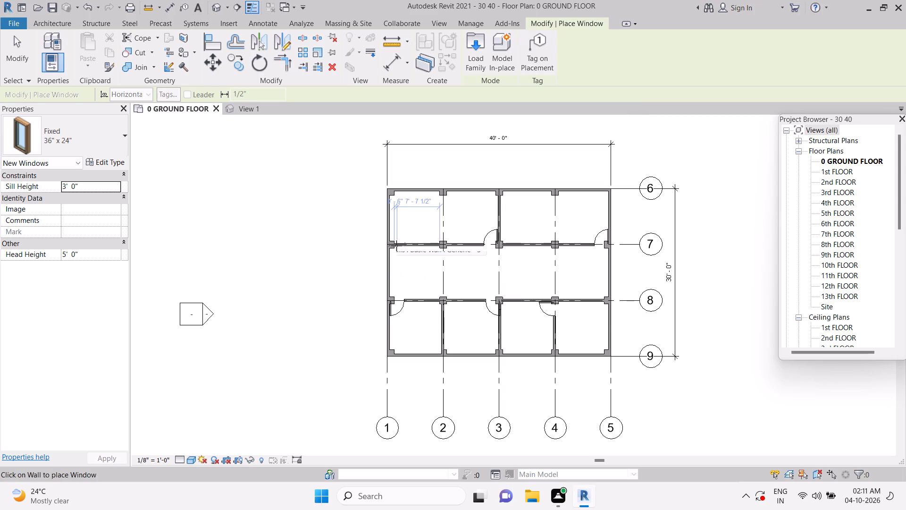
double_click(395, 241)
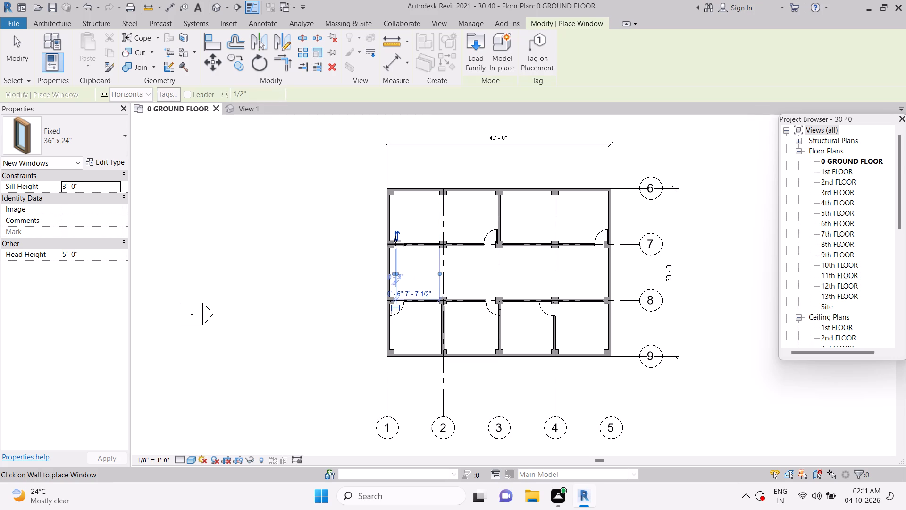
left_click(402, 237)
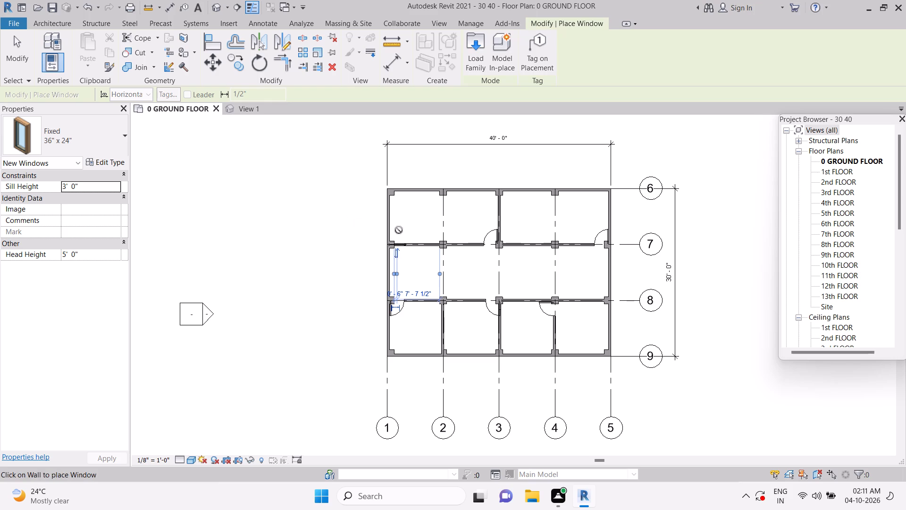
key("Delete")
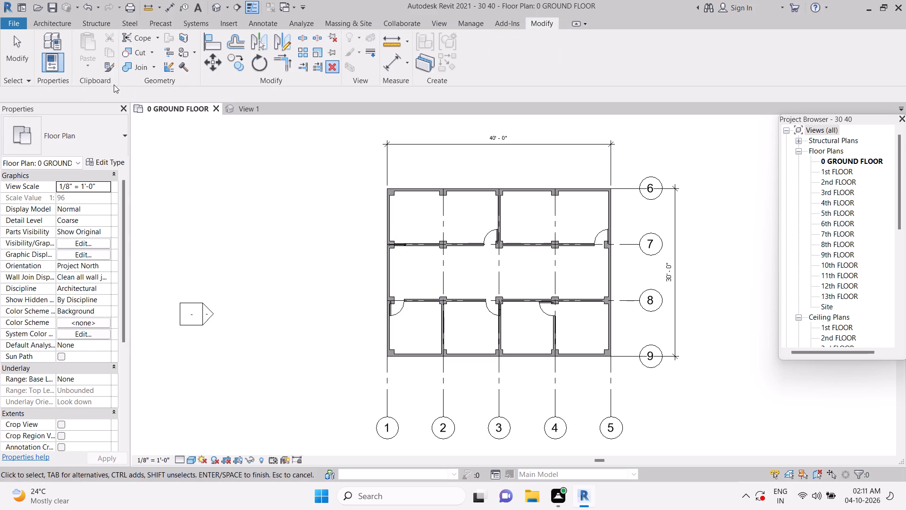
Place a Fixed 36" x 24" window in the grid 7 wall about 2'-6" from the grid 2 column toward grid 3, and flip its facing.
left_click(45, 24)
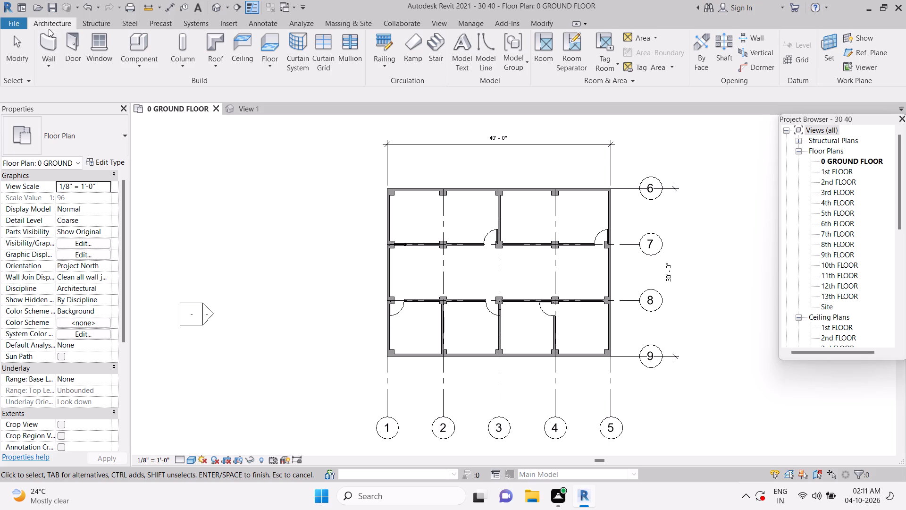
left_click(105, 46)
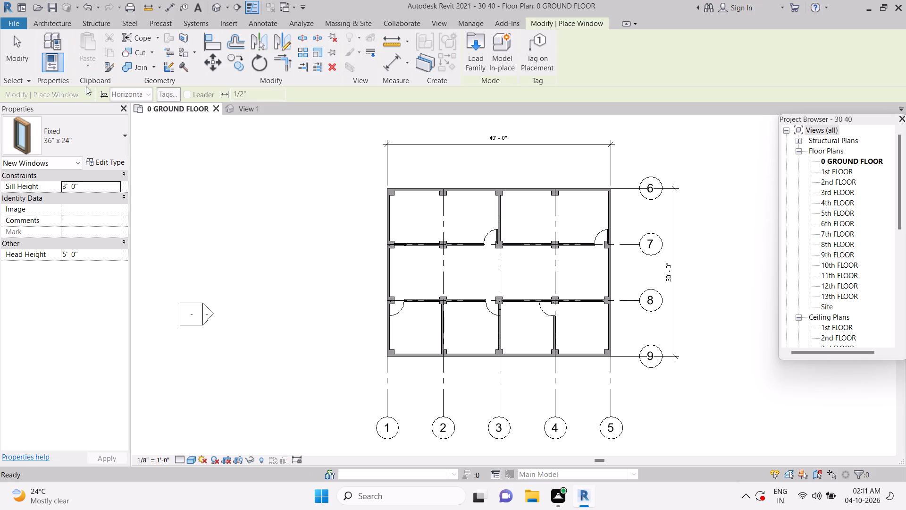
left_click(65, 150)
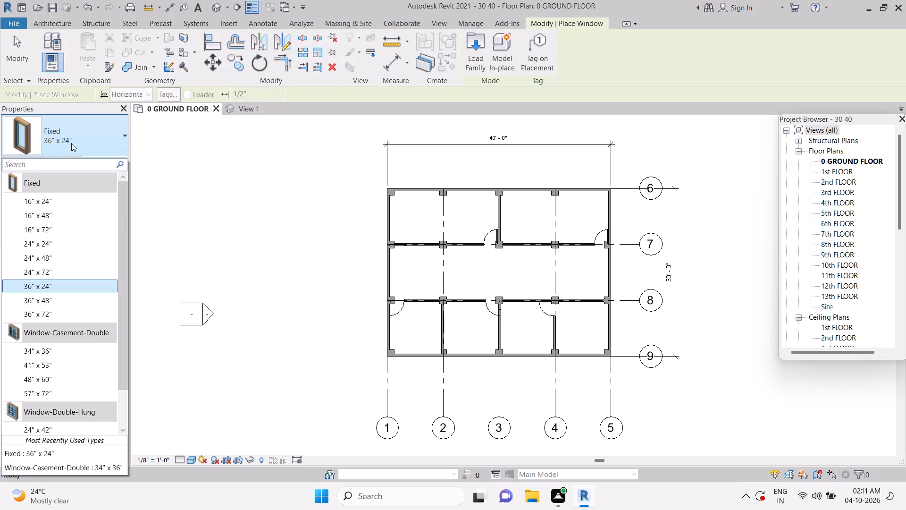
left_click(60, 289)
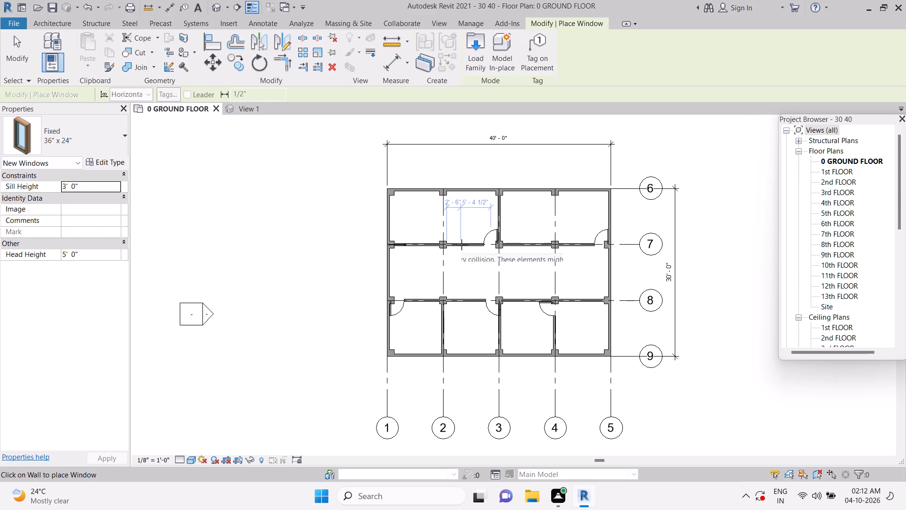
left_click(461, 244)
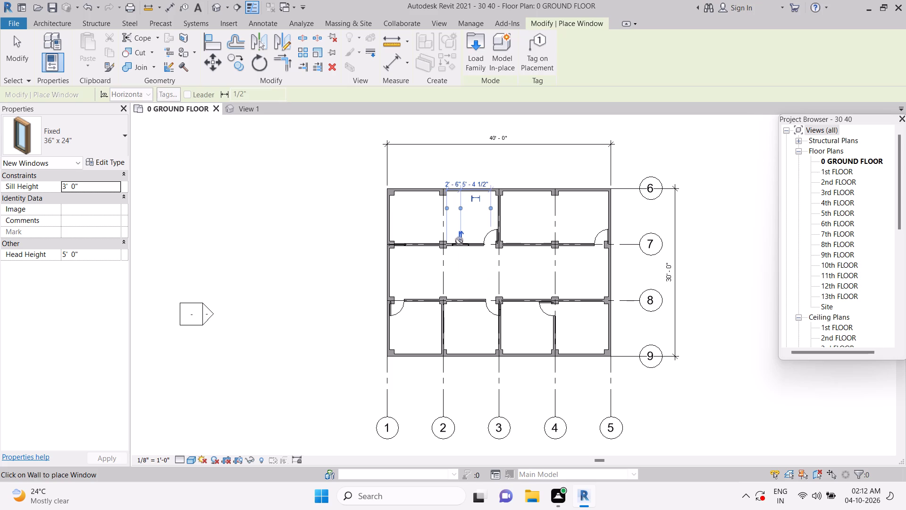
left_click(461, 234)
Place Fixed 36" x 24" windows in the grid 8 wall, about 2'-0" from grid 2 toward grid 1 and 2'-6" toward grid 3; dismiss the notification card.
left_click(431, 302)
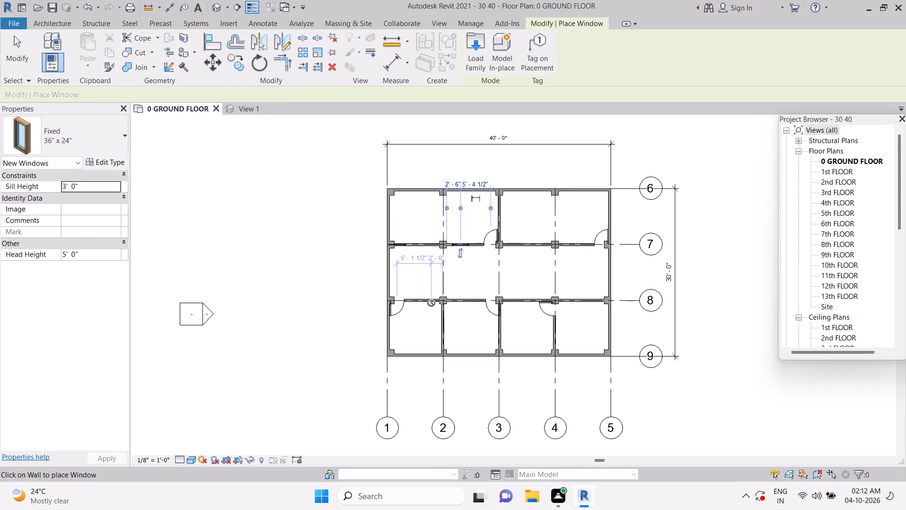
left_click(431, 303)
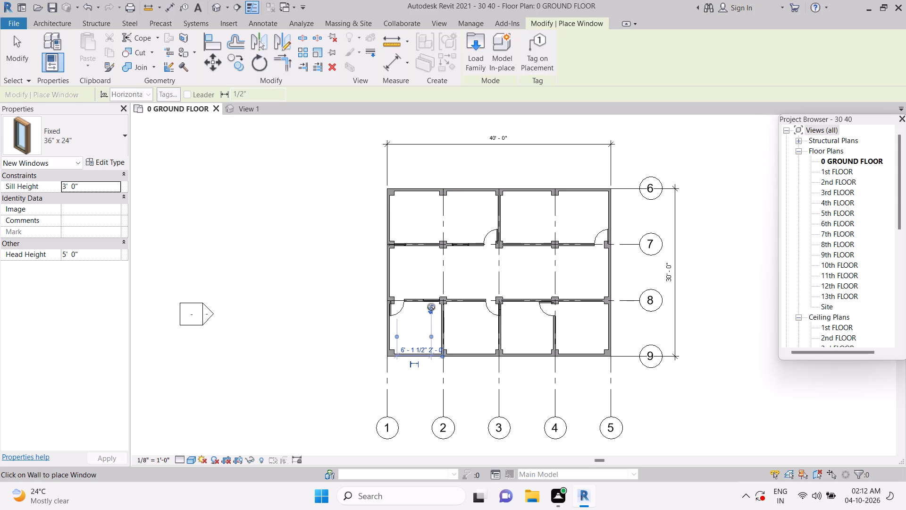
left_click(456, 303)
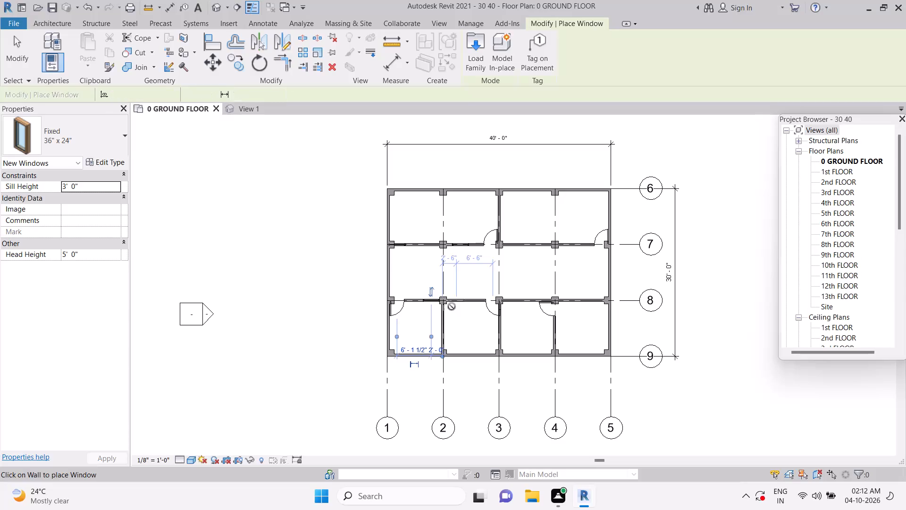
left_click(455, 301)
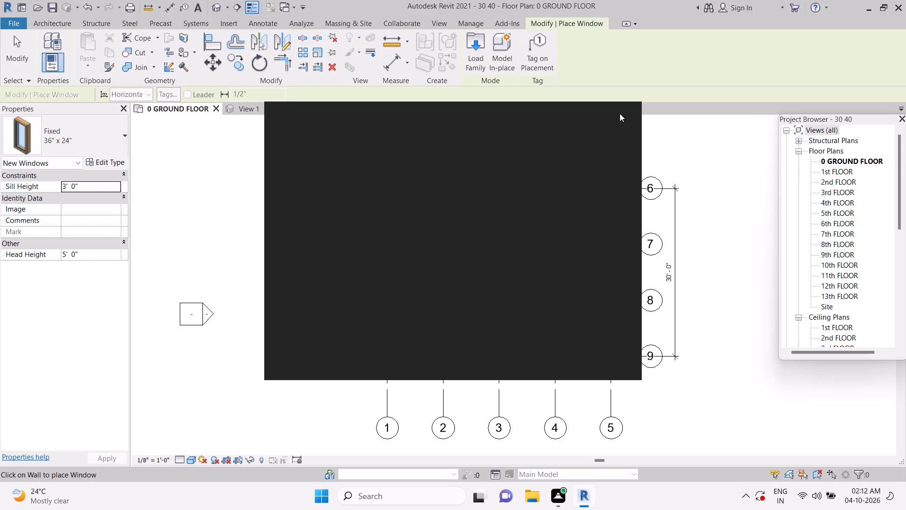
left_click(620, 113)
left_click(620, 115)
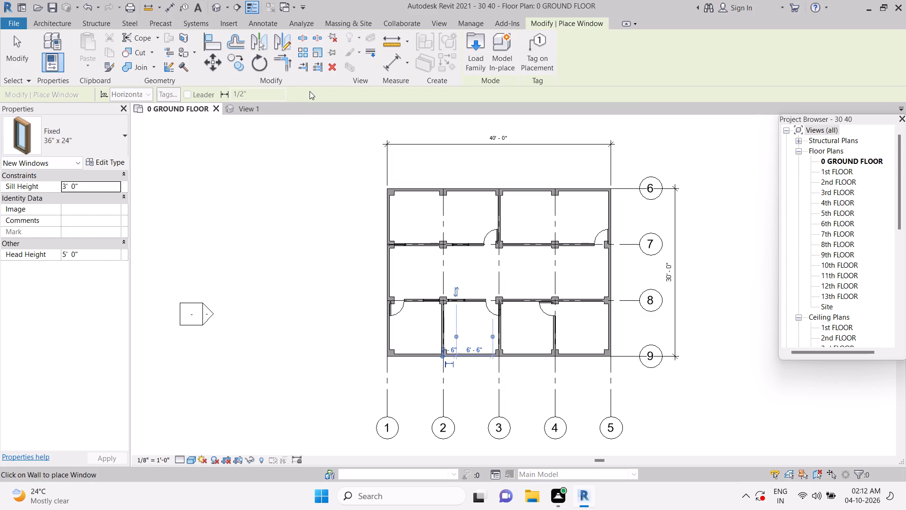
left_click(360, 78)
Open the default 3D view, end window placement, and examine the ground floor's walls, doors and windows.
left_click(441, 20)
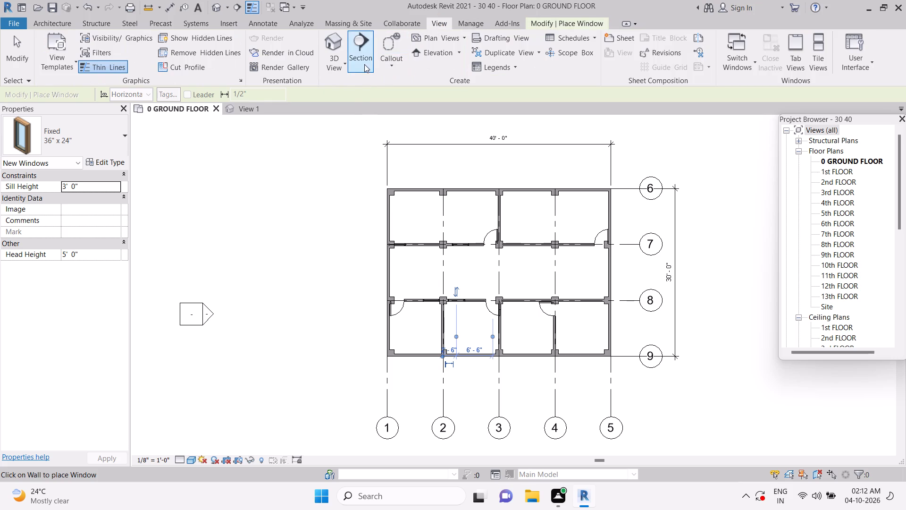
left_click(337, 49)
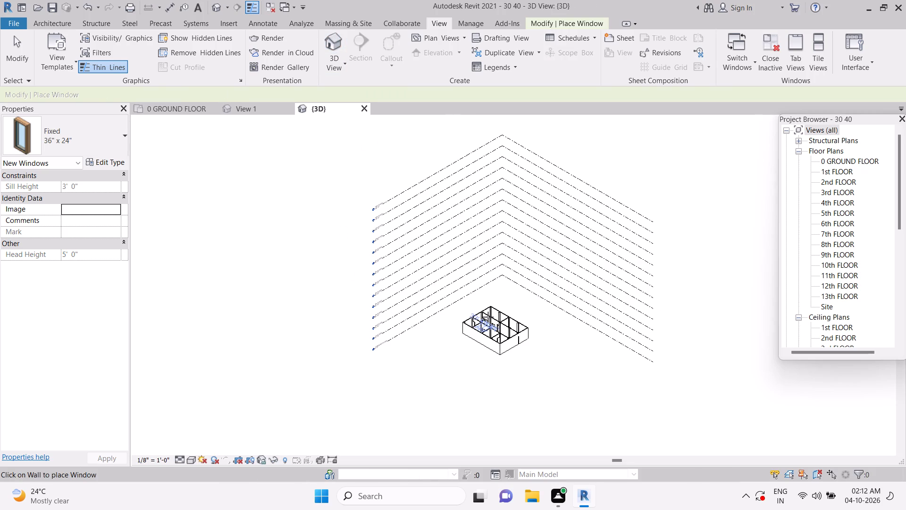
scroll(488, 316, "down", 2)
scroll(485, 314, "up", 3)
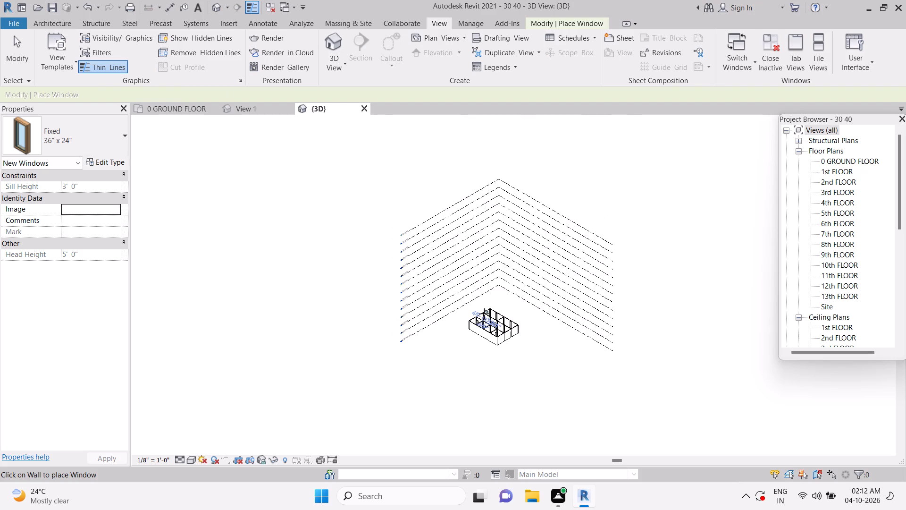
scroll(484, 314, "up", 6)
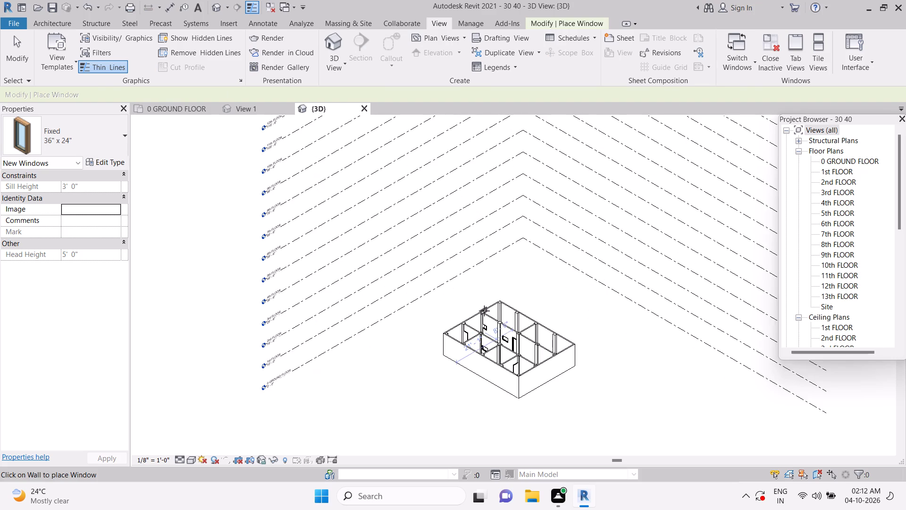
scroll(484, 311, "up", 4)
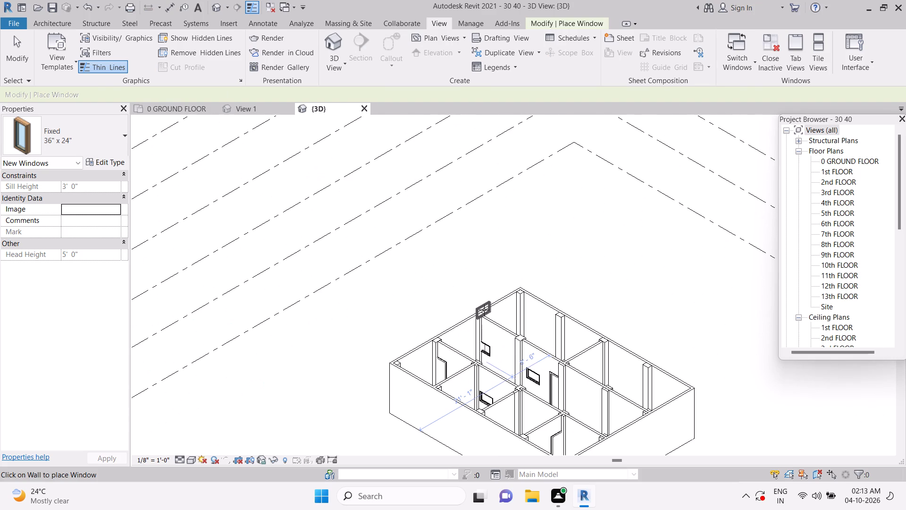
scroll(484, 310, "up", 1)
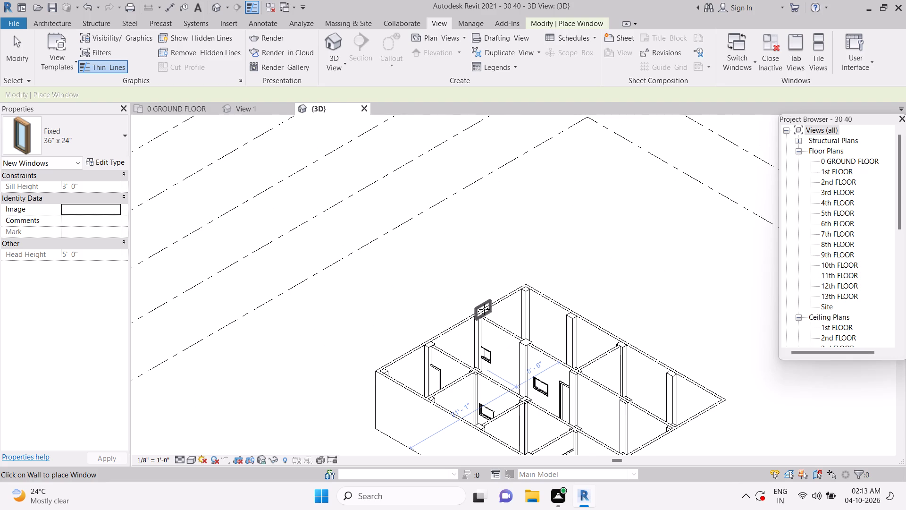
scroll(472, 346, "down", 1)
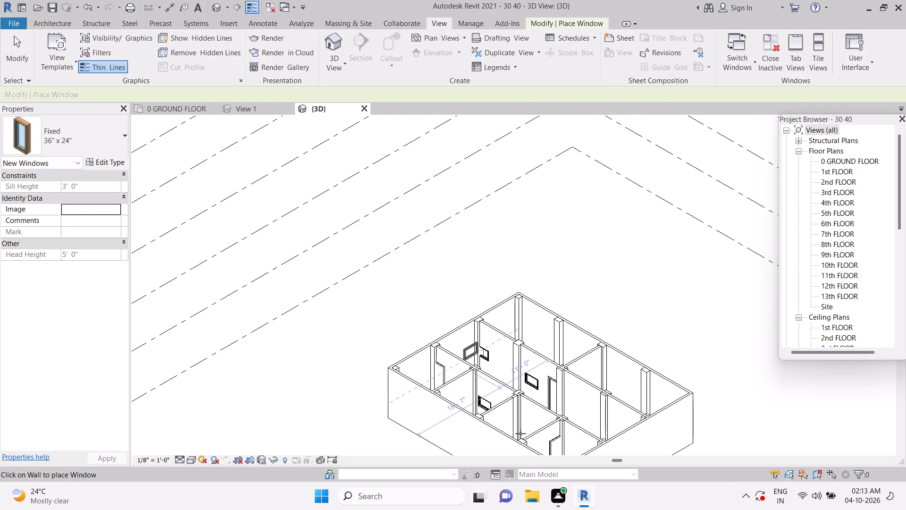
left_click(368, 311)
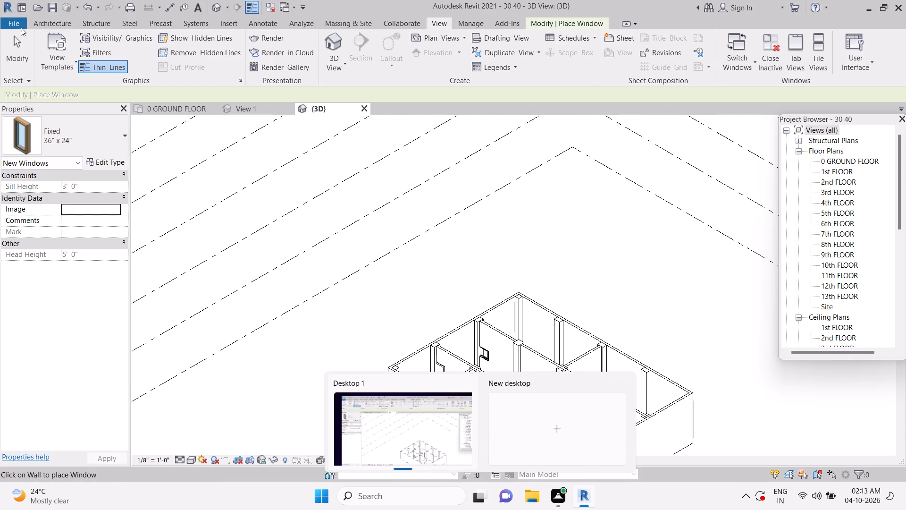
left_click(24, 48)
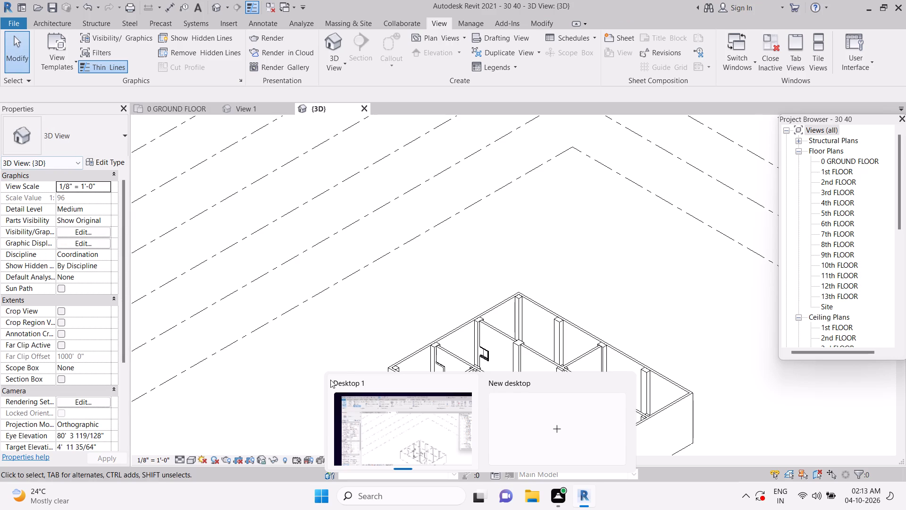
left_click(375, 290)
scroll(452, 312, "down", 1)
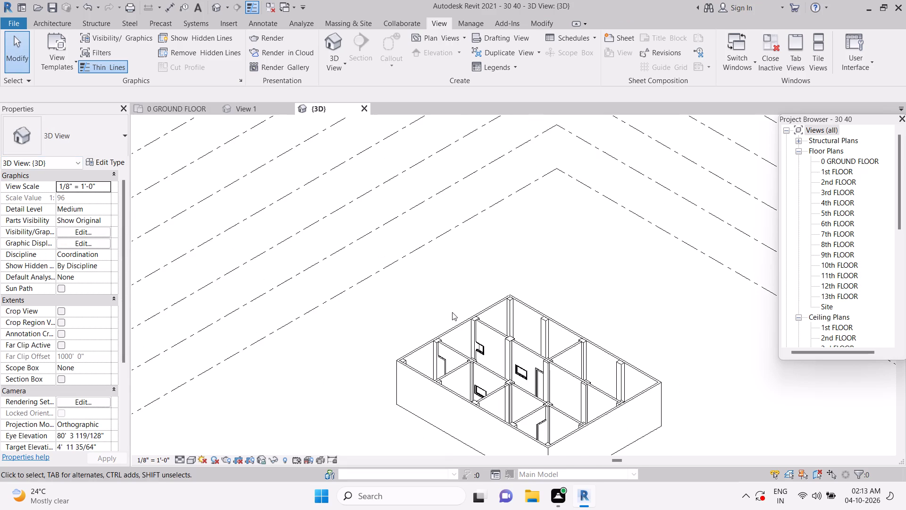
scroll(452, 312, "down", 1)
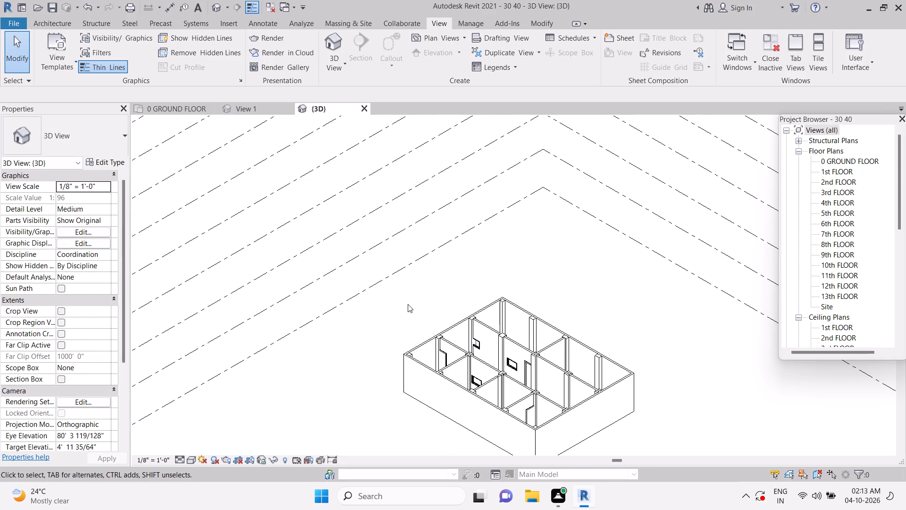
scroll(442, 312, "down", 1)
middle_click_drag(442, 311, 442, 314)
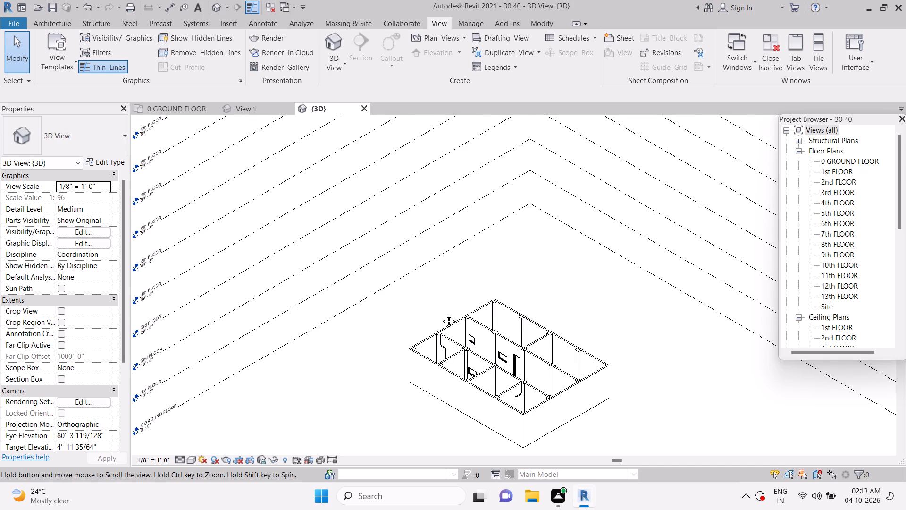
middle_click_drag(442, 314, 442, 322)
scroll(442, 316, "down", 2)
scroll(442, 322, "up", 2)
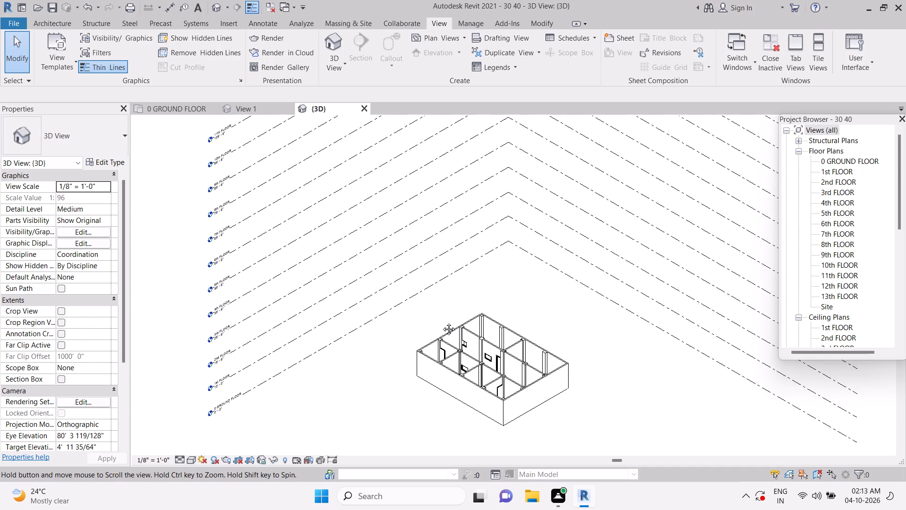
middle_click_drag(442, 322, 464, 210)
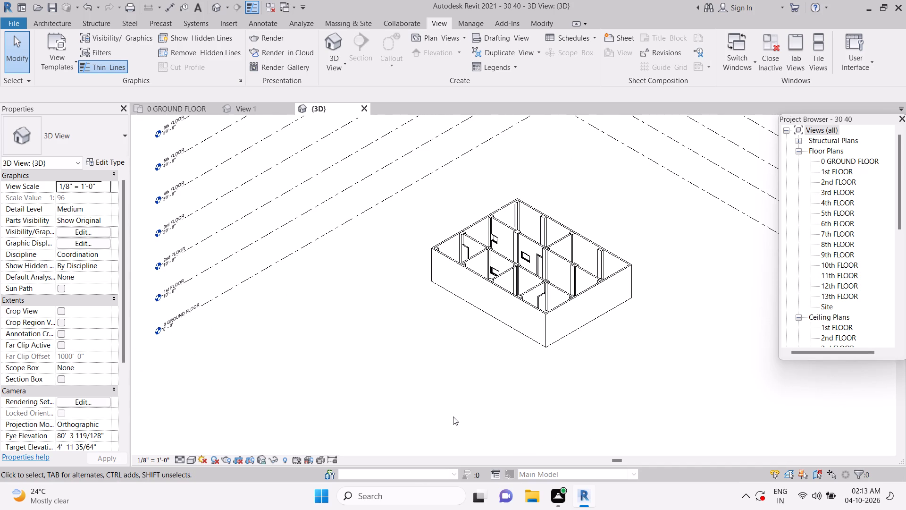
Delete the Fixed 36" x 24" window in the grid 7 wall between grids 2 and 3 in 3D, dismissing the notification card.
scroll(416, 272, "down", 2)
scroll(415, 272, "up", 2)
middle_click(415, 272)
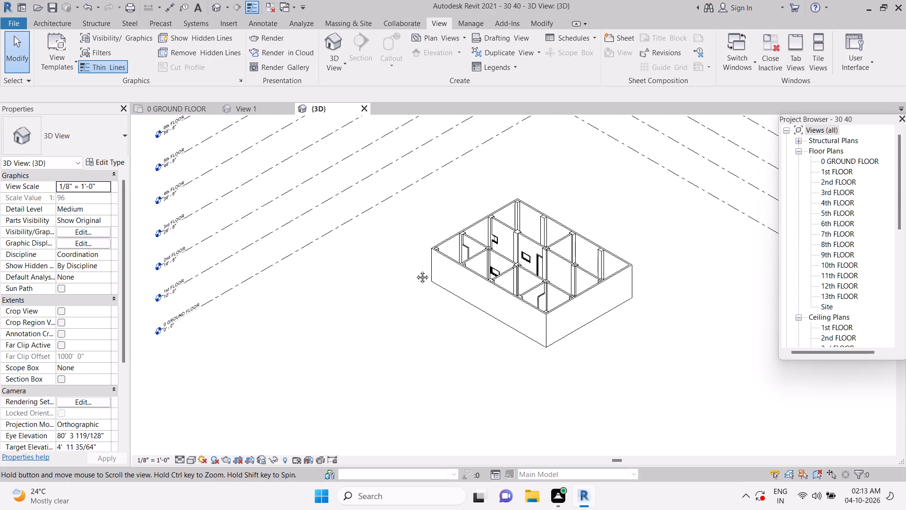
scroll(415, 270, "up", 1)
left_click(415, 270)
right_click(415, 270)
middle_click(415, 270)
scroll(415, 270, "up", 1)
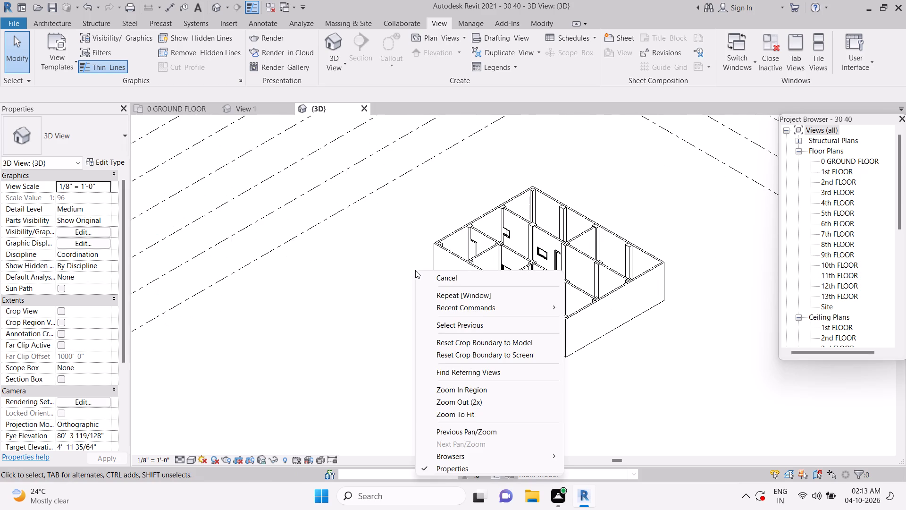
left_click(390, 272)
right_click_drag(376, 272, 379, 265)
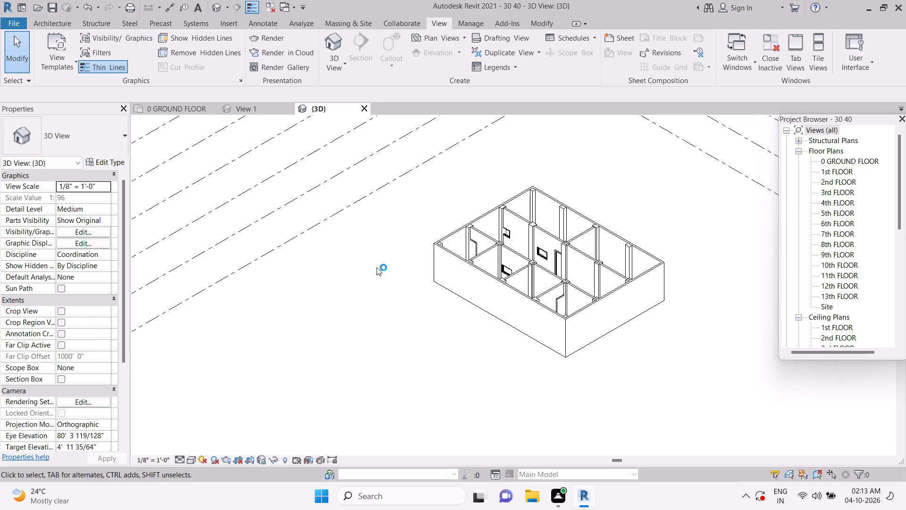
left_click(538, 247)
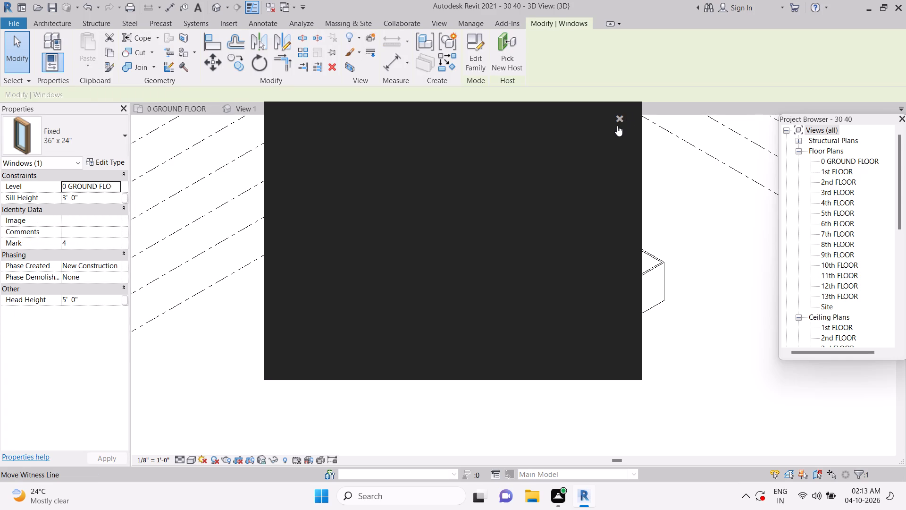
left_click(617, 125)
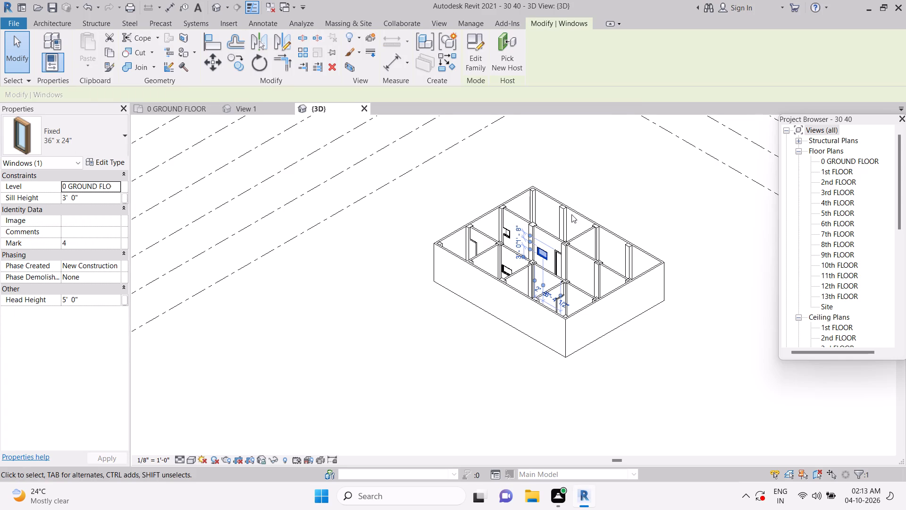
key("Delete")
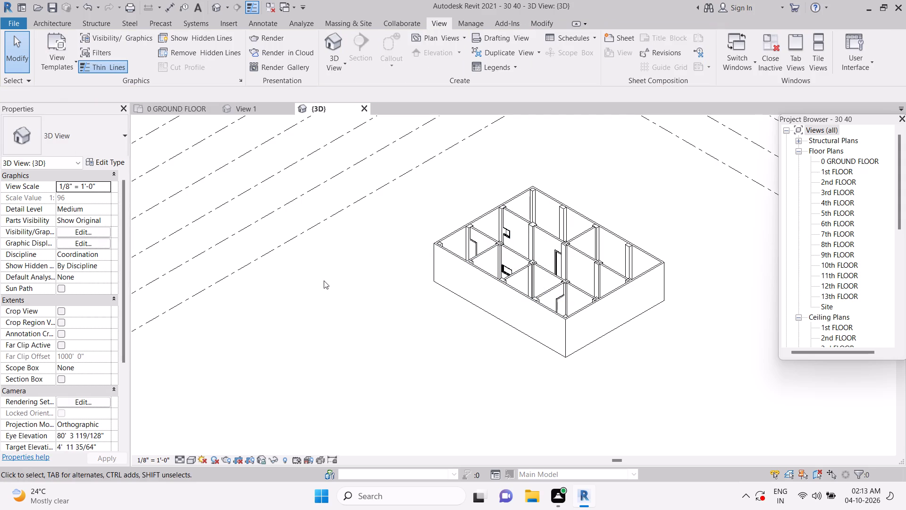
Examine the remaining windows and doors in the ground floor's interior walls in the 3D view.
scroll(319, 229, "down", 2)
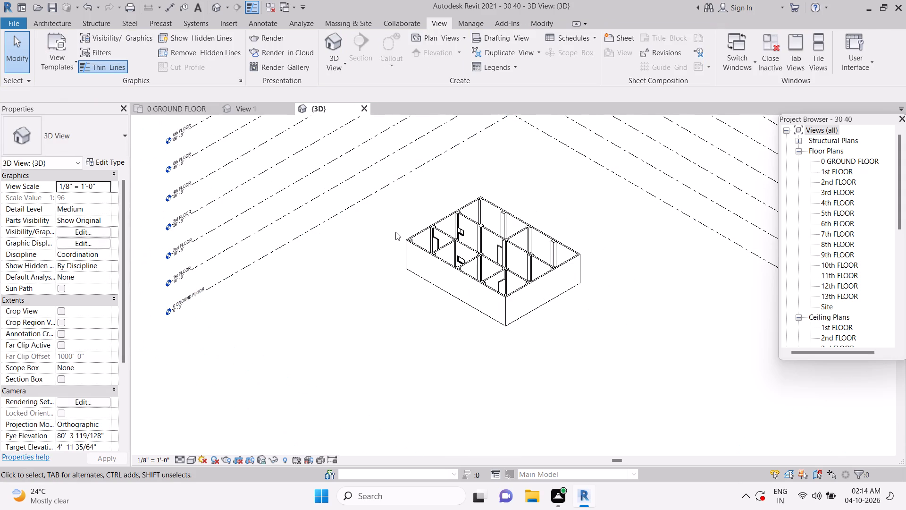
scroll(404, 235, "up", 3)
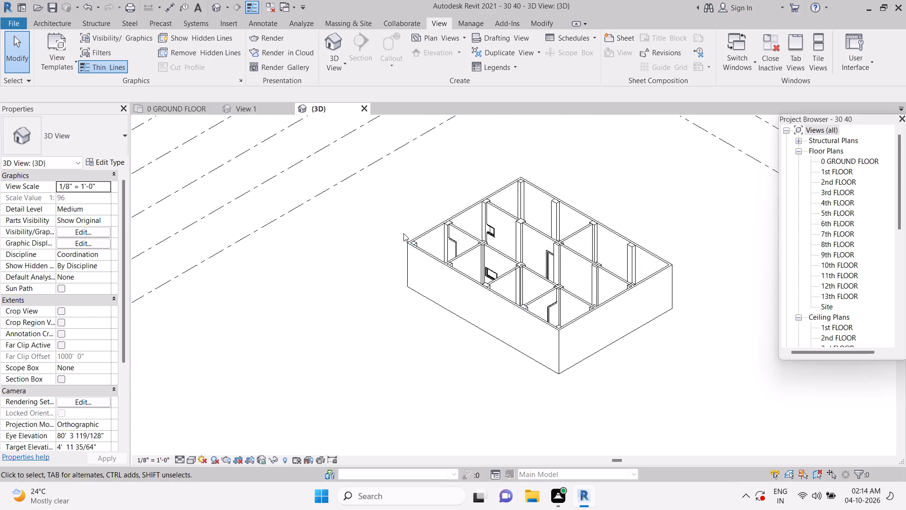
scroll(403, 233, "up", 2)
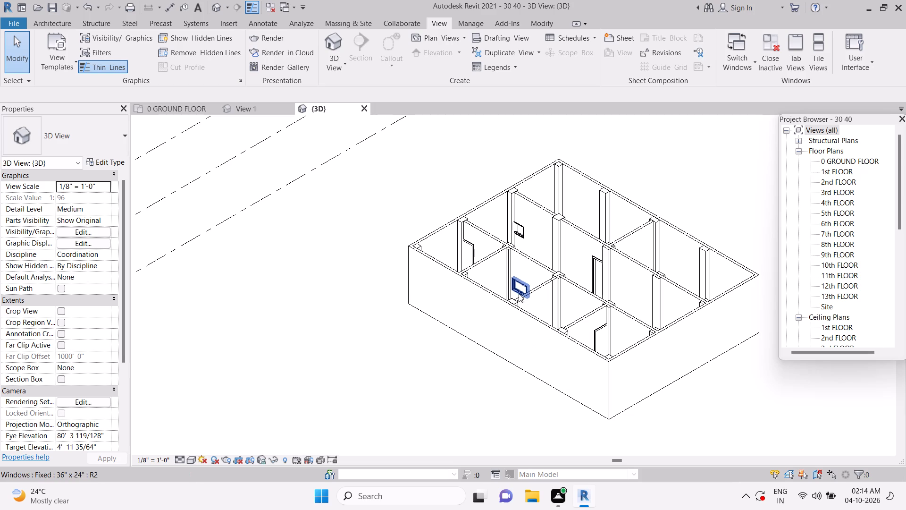
scroll(518, 292, "down", 1)
middle_click_drag(518, 292, 518, 287)
scroll(518, 291, "down", 1)
scroll(518, 288, "up", 3)
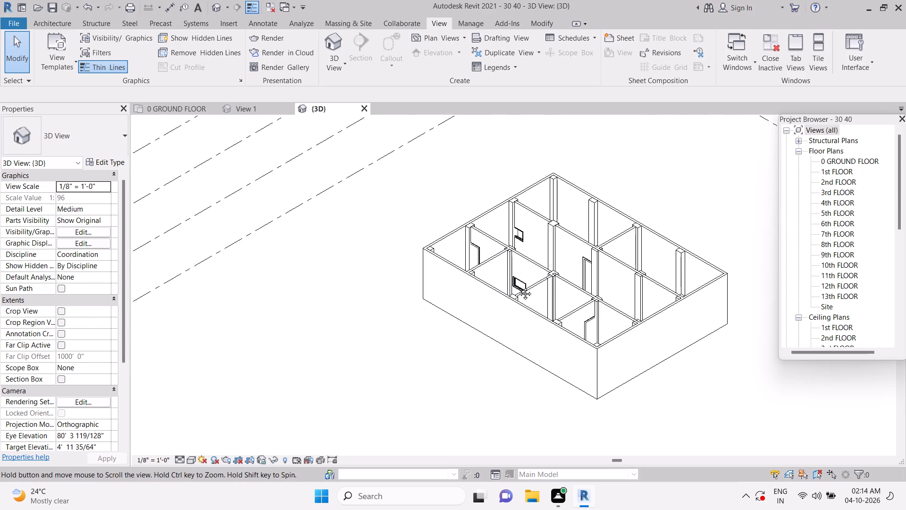
scroll(518, 287, "up", 1)
middle_click_drag(518, 287, 519, 280)
scroll(518, 286, "up", 2)
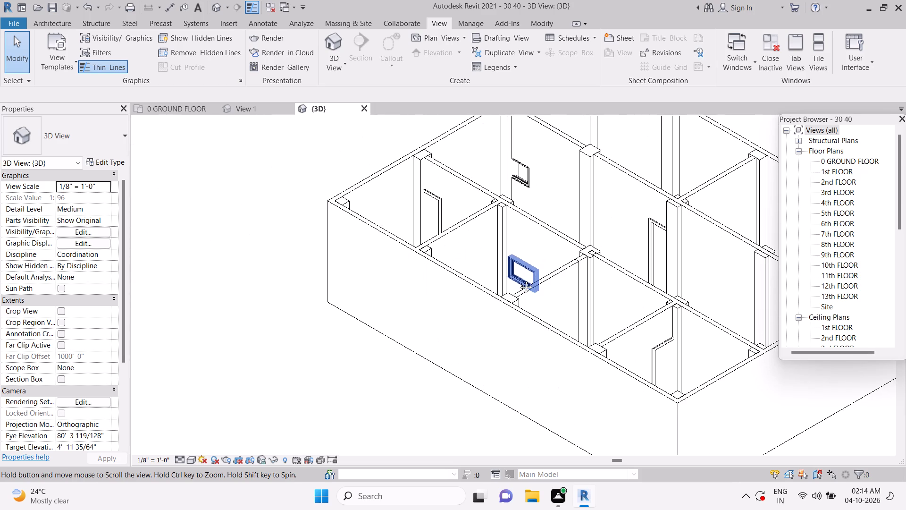
middle_click_drag(519, 280, 521, 273)
scroll(519, 280, "up", 1)
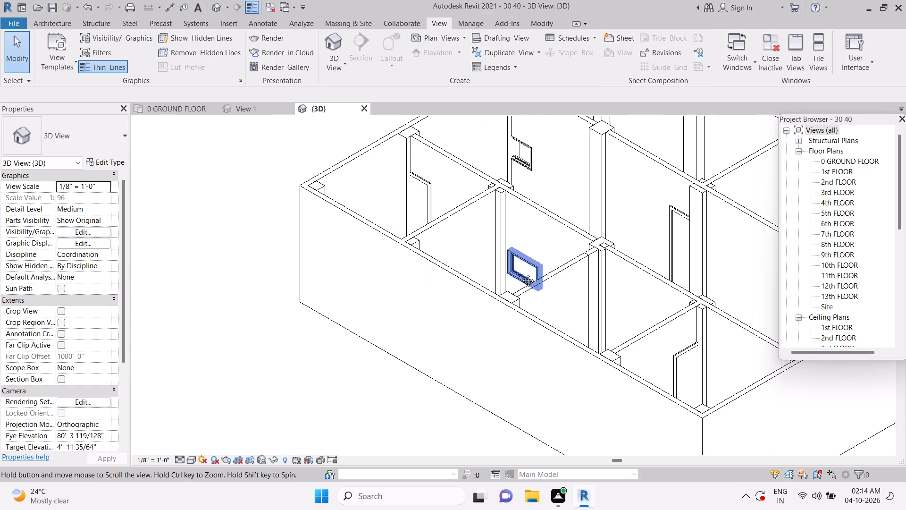
middle_click_drag(521, 273, 521, 262)
scroll(521, 270, "up", 1)
scroll(521, 262, "down", 2)
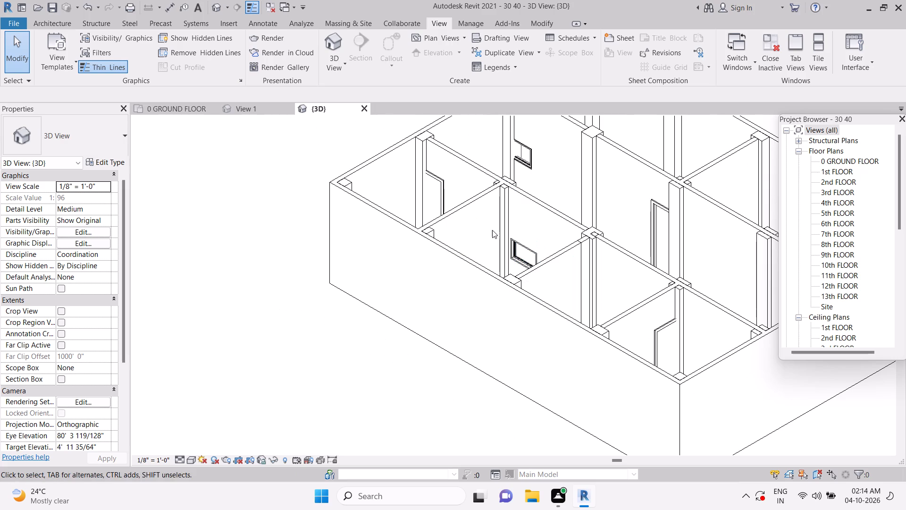
scroll(418, 289, "down", 2)
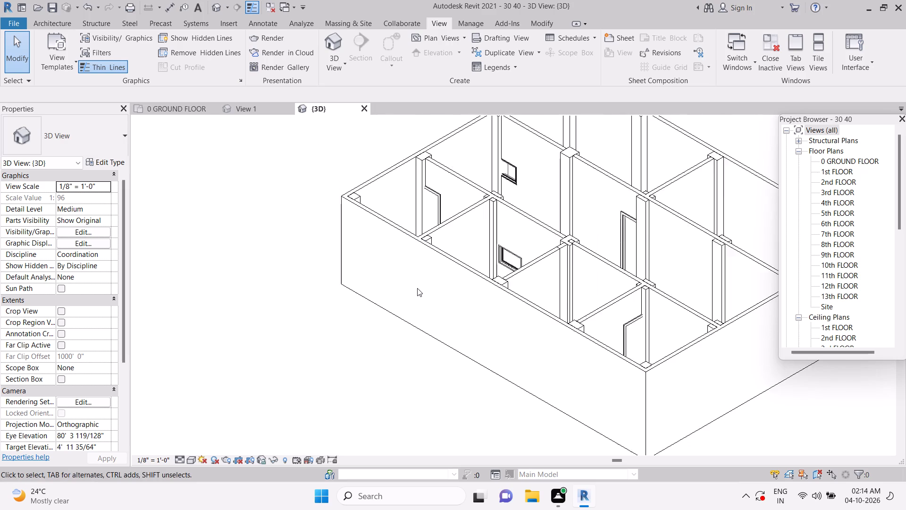
scroll(417, 288, "down", 2)
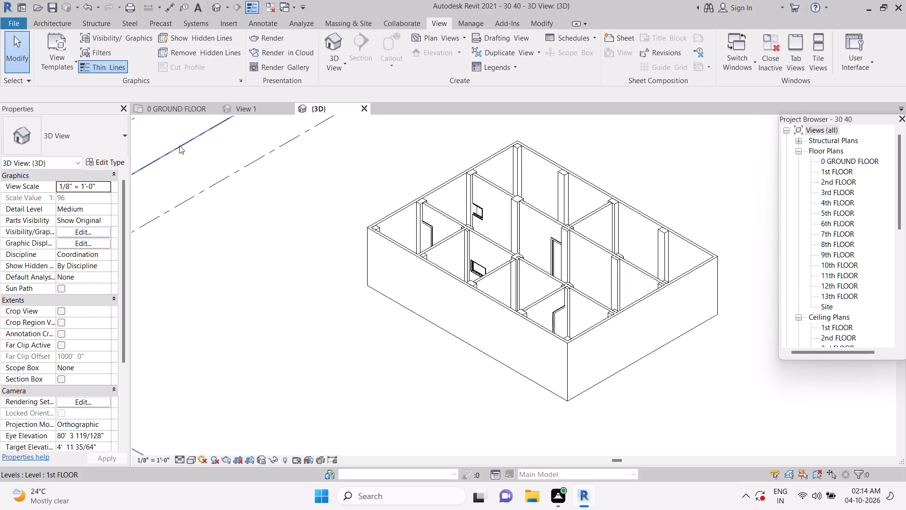
Bring up the 0 GROUND FLOOR plan and detach the 3D view into its own floating window over it.
left_click(185, 110)
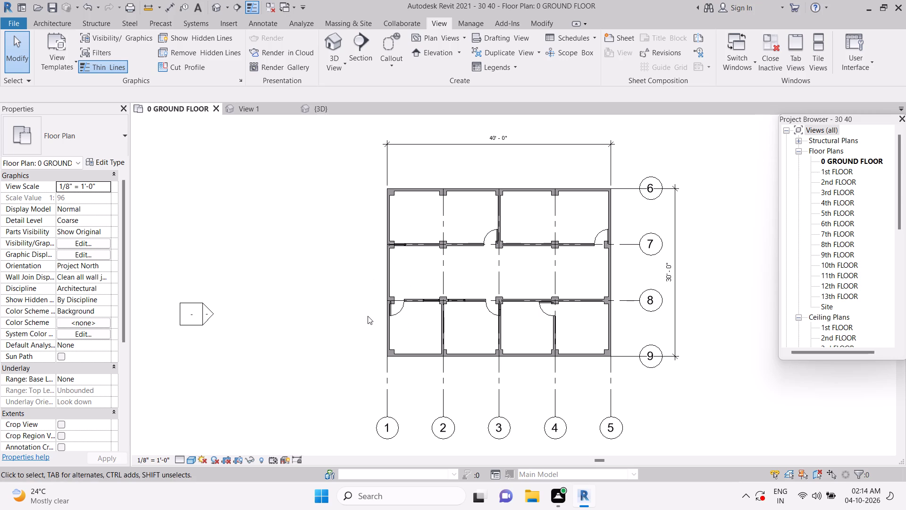
left_click_drag(319, 105, 314, 116)
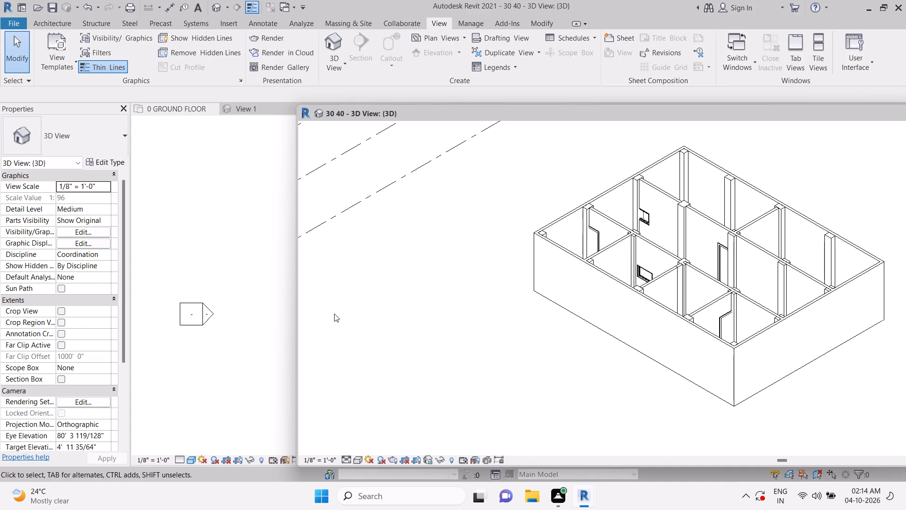
Delete the Fixed 36" x 24" window in the grid 8 wall between grids 2 and 3.
left_click(643, 272)
key("Delete")
Make the 0 GROUND FLOOR plan the active view and dismiss the notification card.
left_click(191, 105)
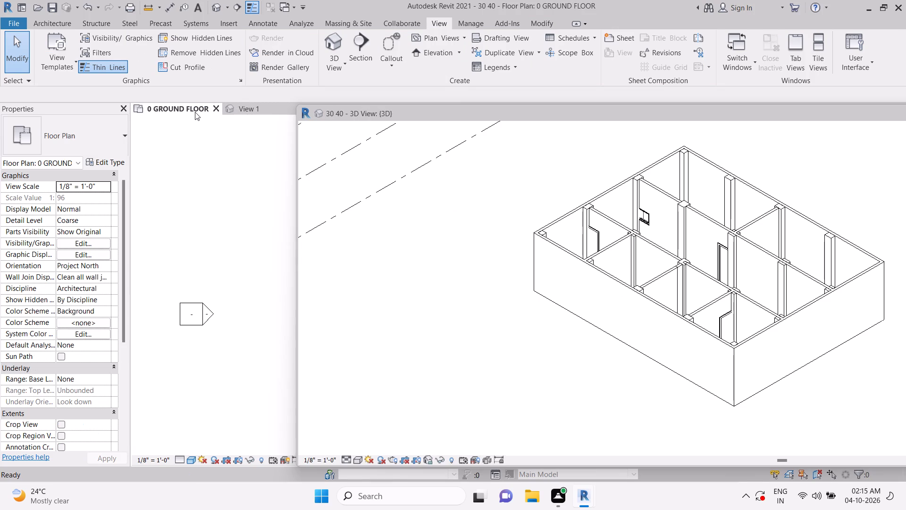
left_click(193, 108)
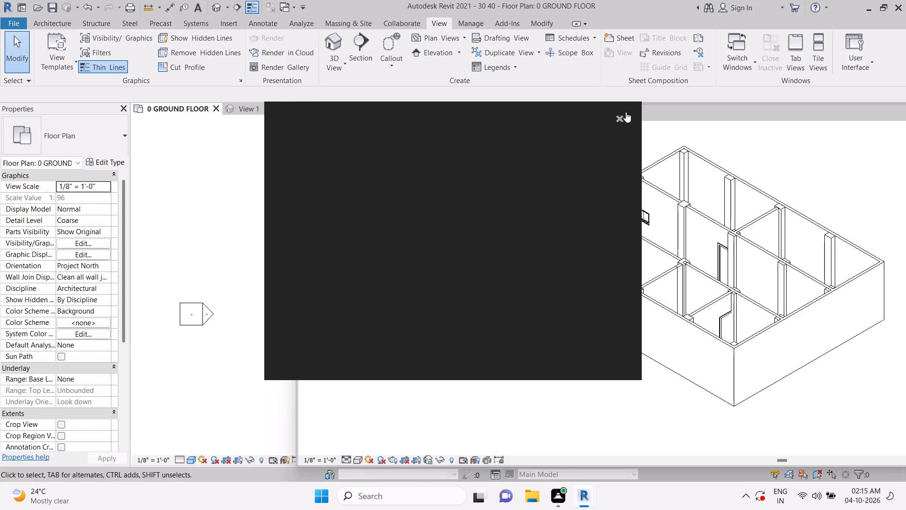
left_click(621, 114)
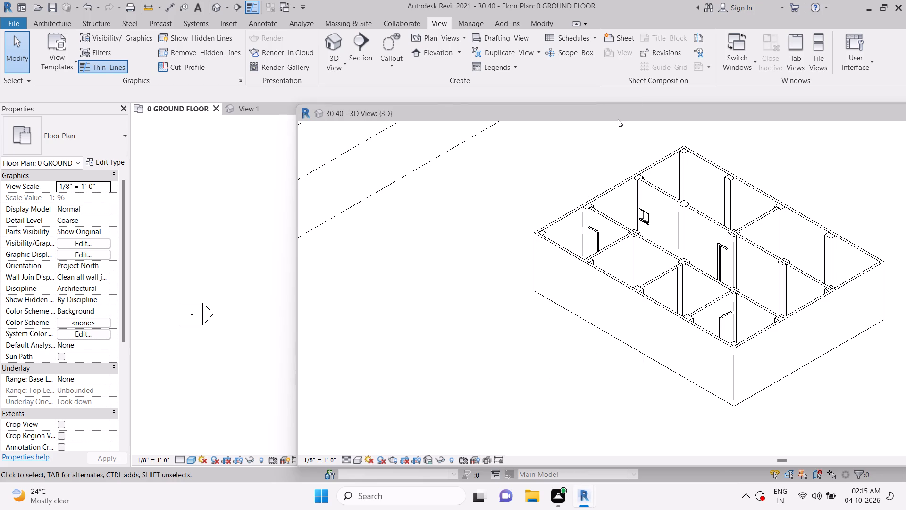
left_click(155, 108)
double_click(174, 108)
scroll(383, 177, "down", 6)
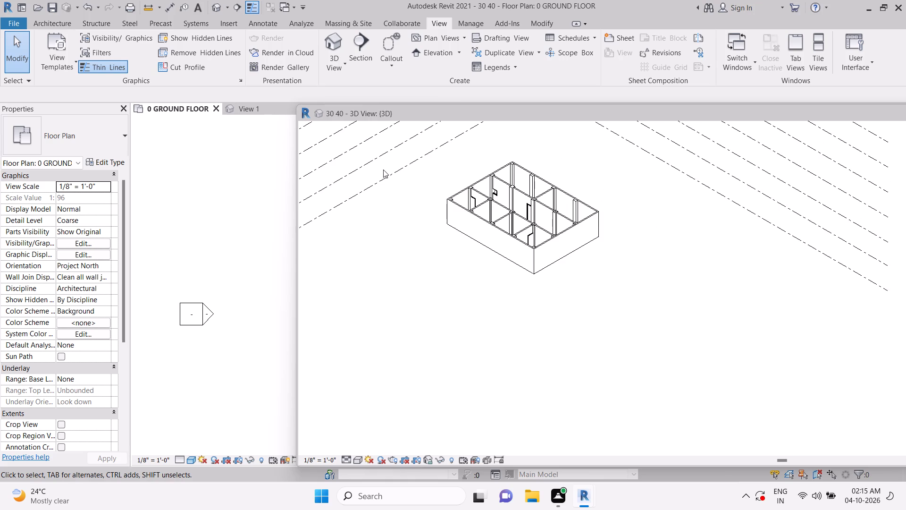
scroll(384, 169, "down", 10)
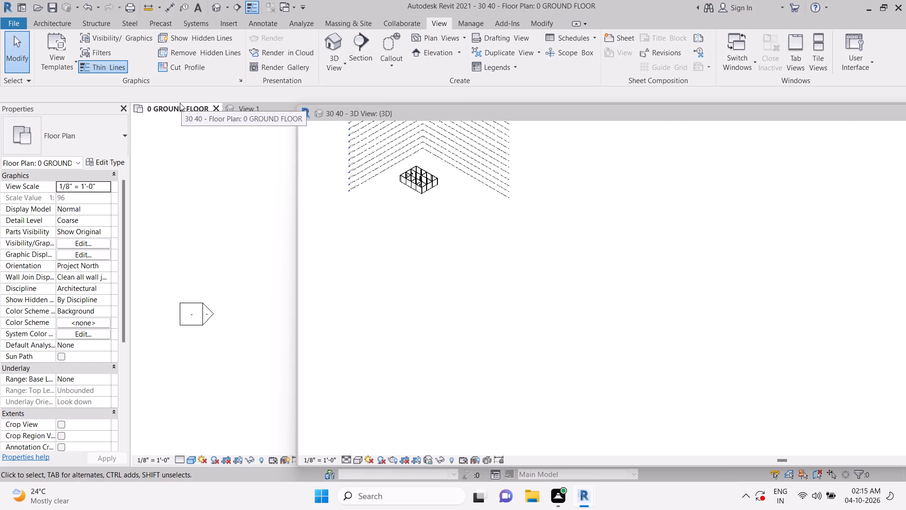
left_click(15, 43)
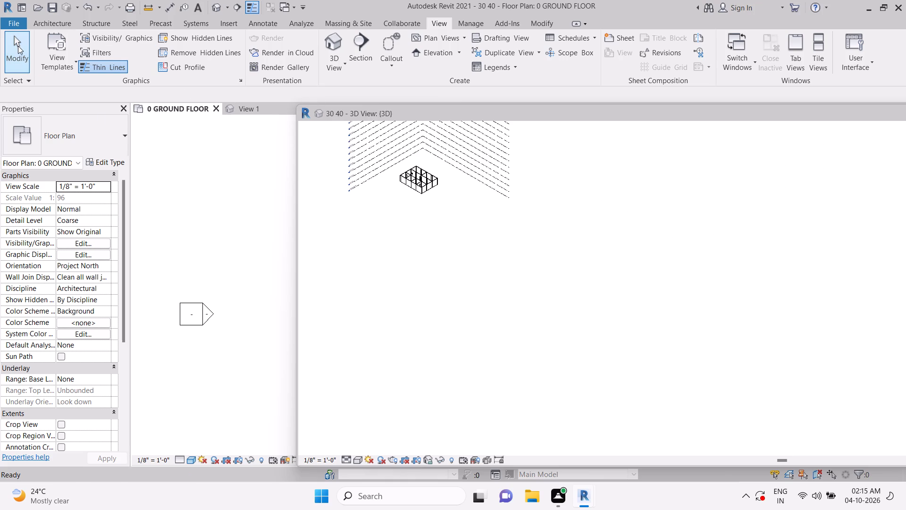
left_click(178, 106)
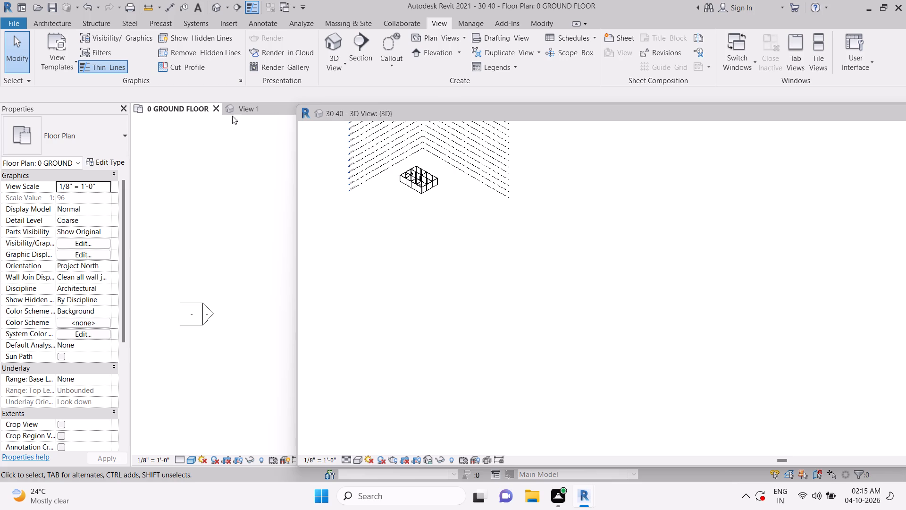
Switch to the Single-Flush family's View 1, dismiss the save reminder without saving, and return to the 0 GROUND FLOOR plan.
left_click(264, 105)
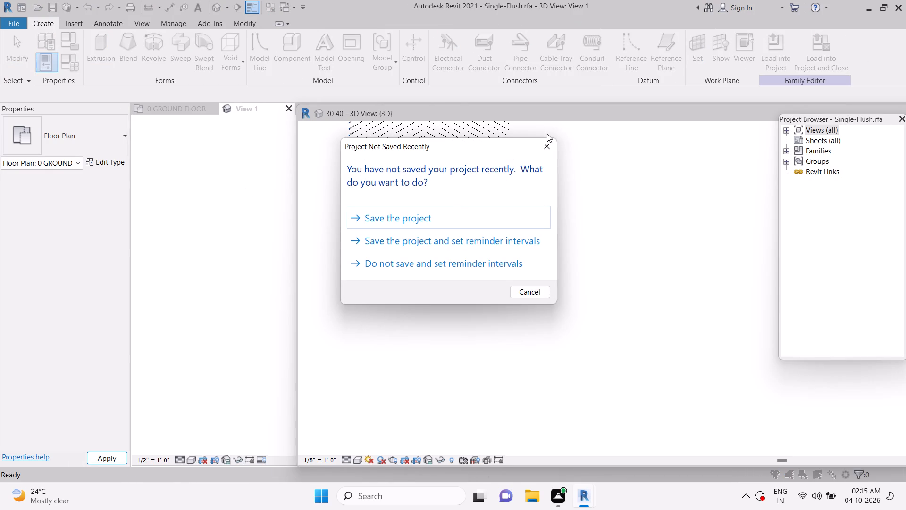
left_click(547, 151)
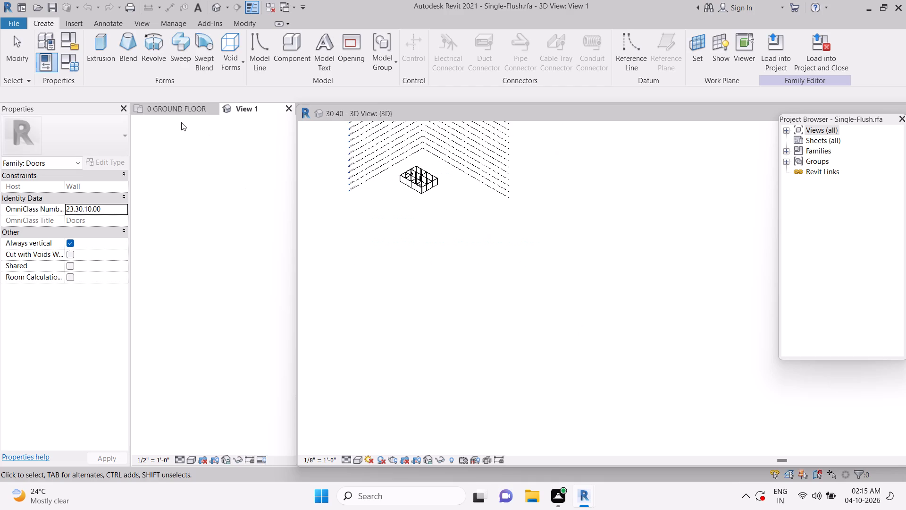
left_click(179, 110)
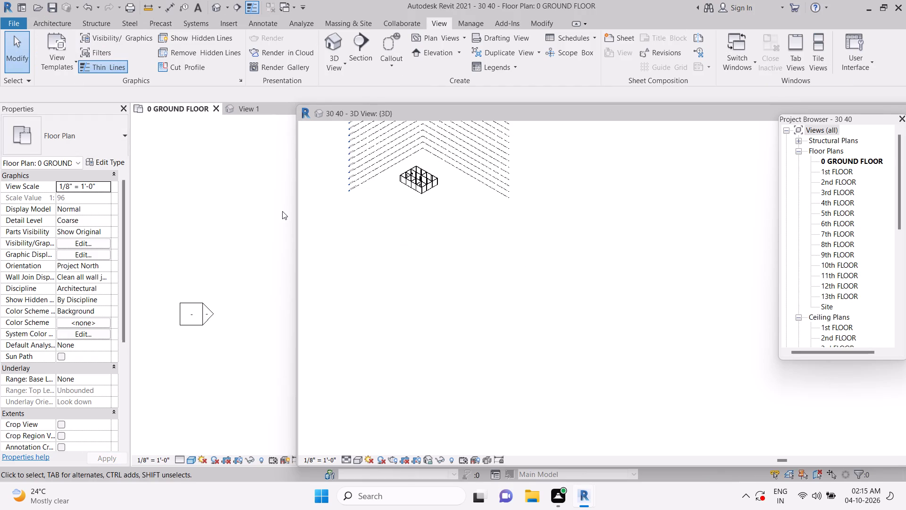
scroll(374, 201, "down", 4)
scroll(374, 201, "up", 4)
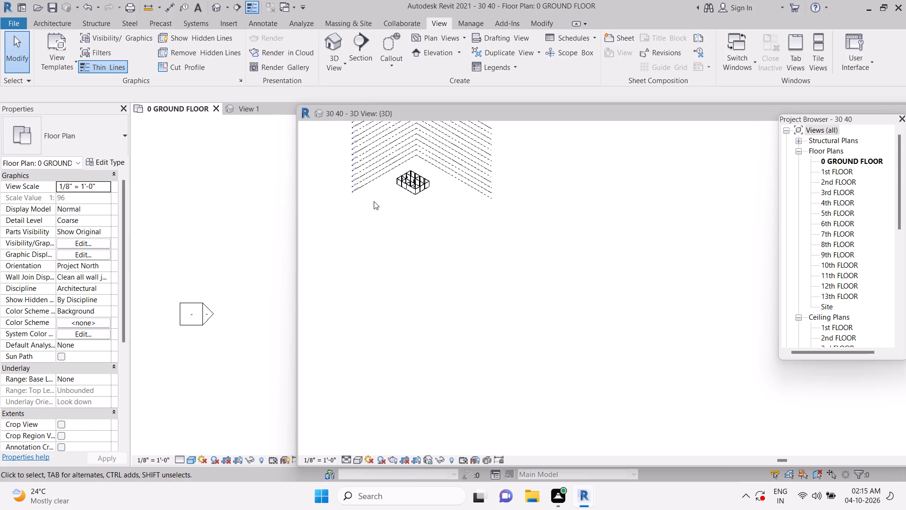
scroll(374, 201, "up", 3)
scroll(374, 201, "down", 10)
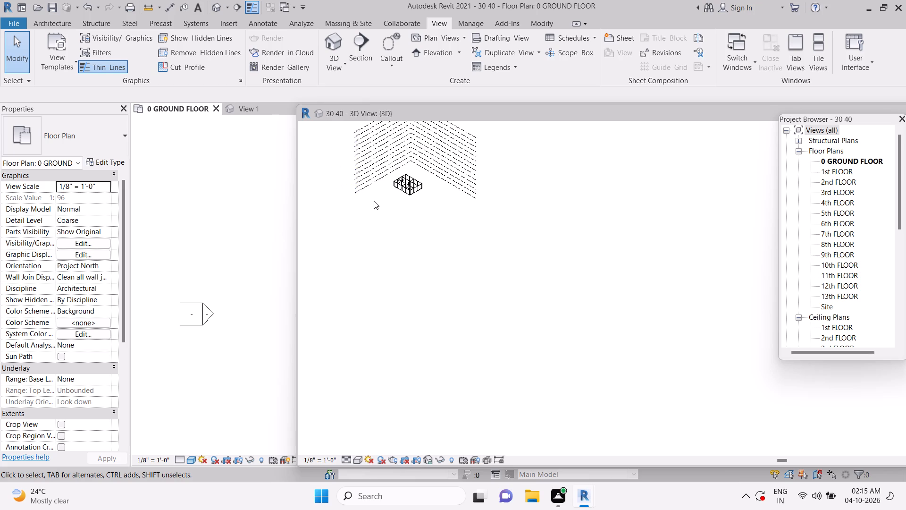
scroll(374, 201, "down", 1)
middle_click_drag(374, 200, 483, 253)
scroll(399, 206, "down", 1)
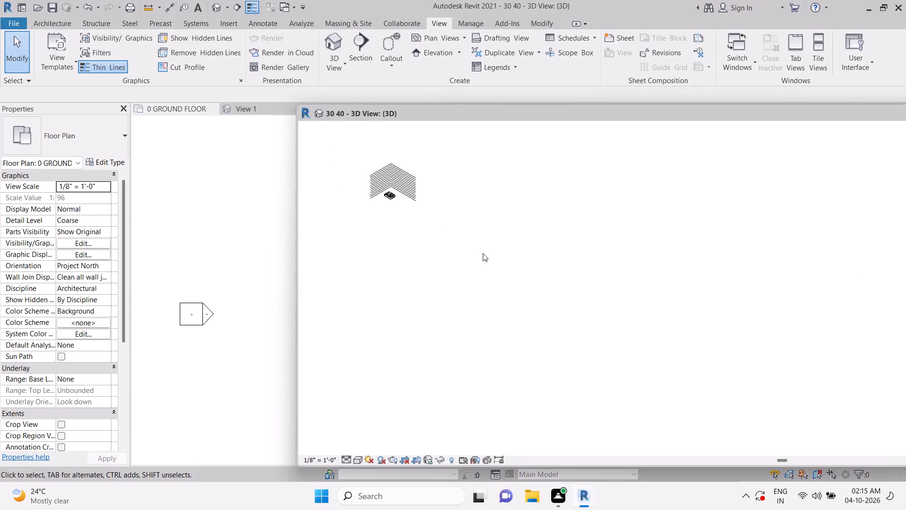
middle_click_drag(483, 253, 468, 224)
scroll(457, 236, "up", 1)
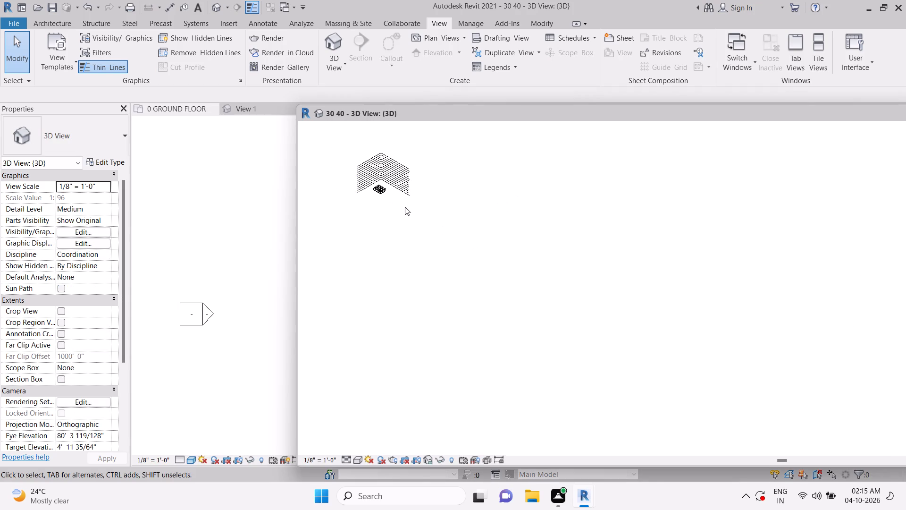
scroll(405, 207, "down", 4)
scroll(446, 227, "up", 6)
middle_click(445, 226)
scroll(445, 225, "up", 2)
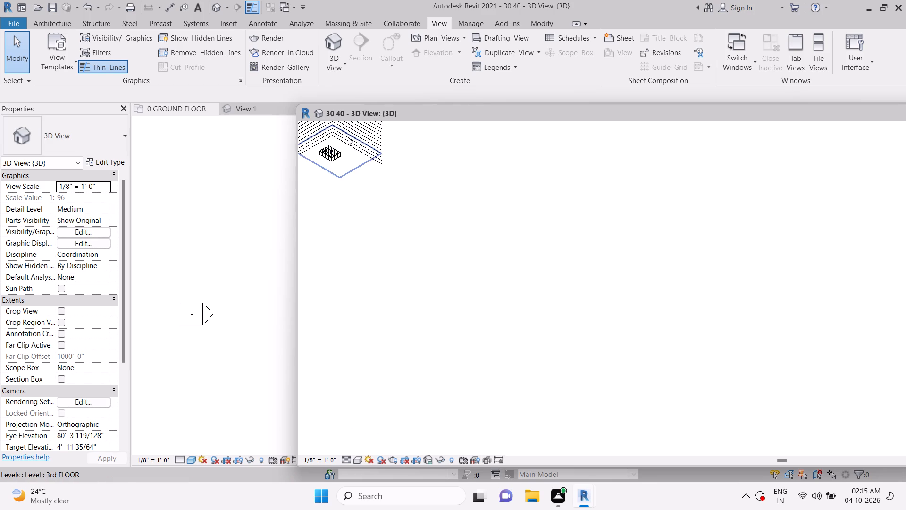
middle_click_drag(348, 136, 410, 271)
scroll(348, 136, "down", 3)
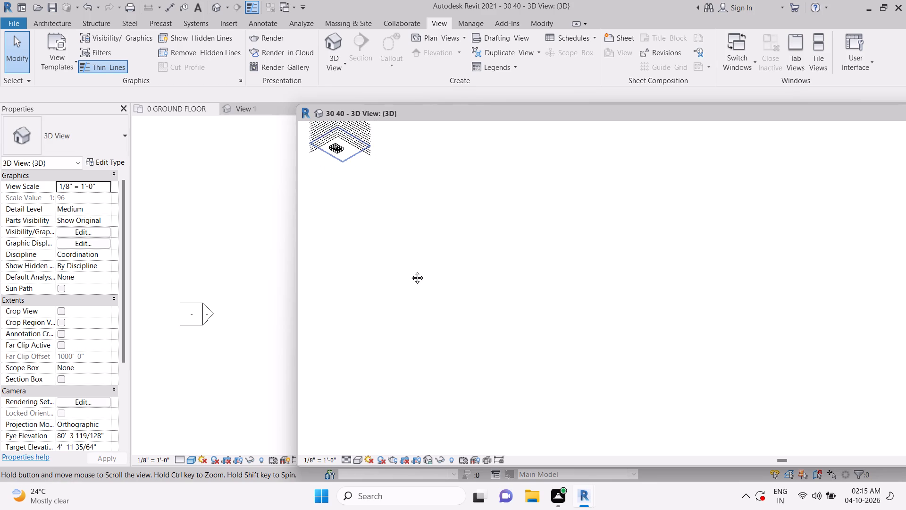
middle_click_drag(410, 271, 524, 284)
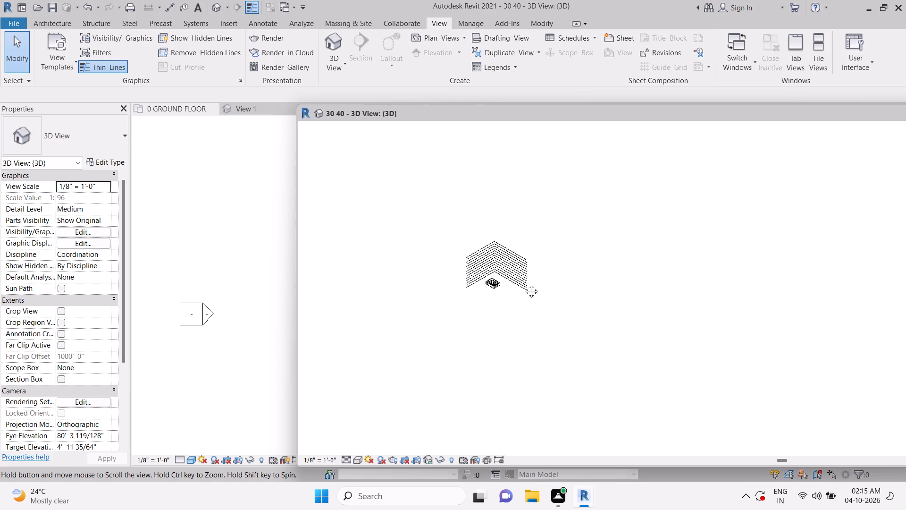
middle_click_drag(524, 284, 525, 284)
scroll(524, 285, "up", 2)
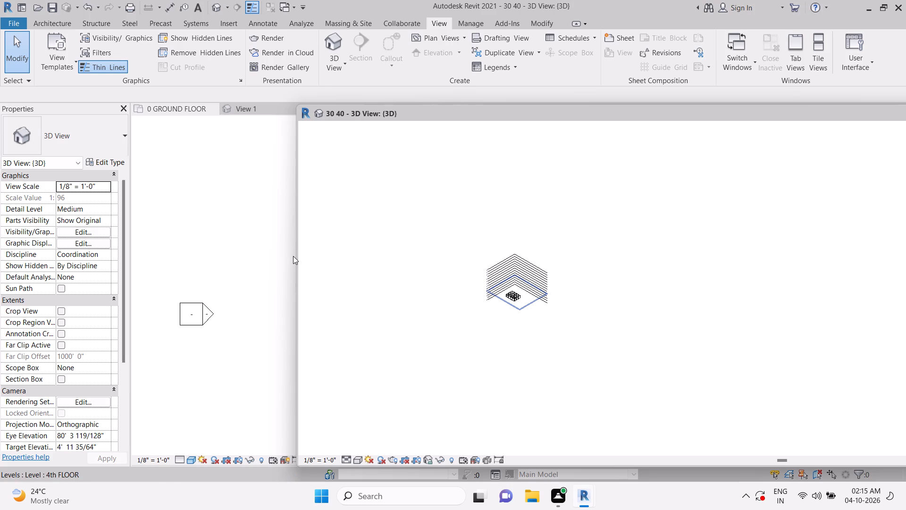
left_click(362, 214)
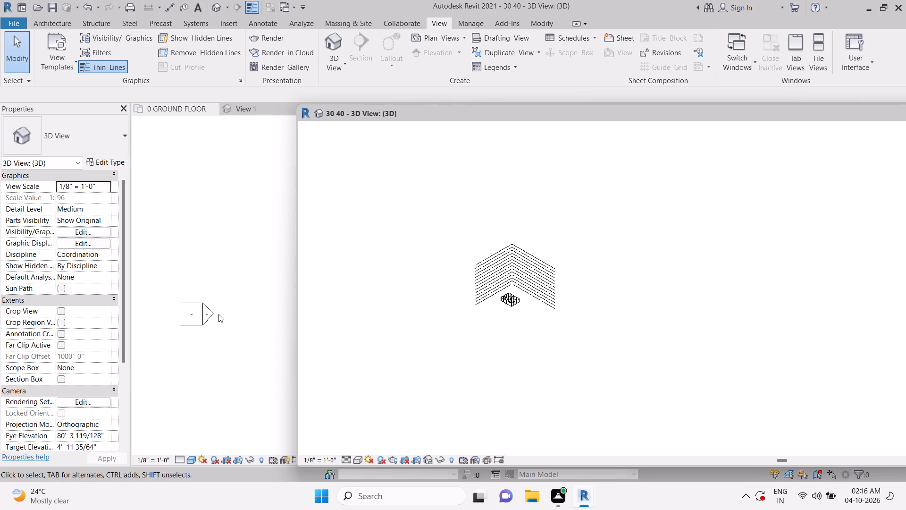
Switch through the Single-Flush family's View 1 back to the 0 GROUND FLOOR plan and dismiss the notification card.
left_click(372, 111)
left_click(243, 106)
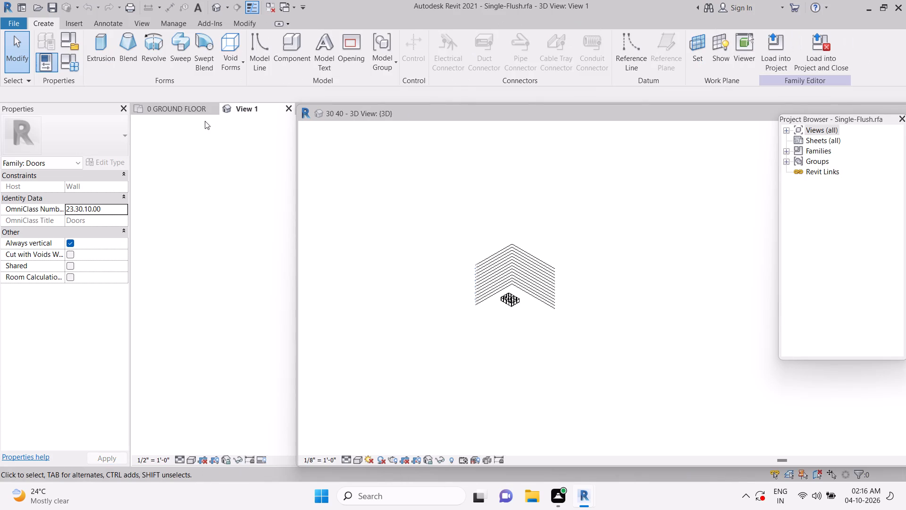
left_click(193, 104)
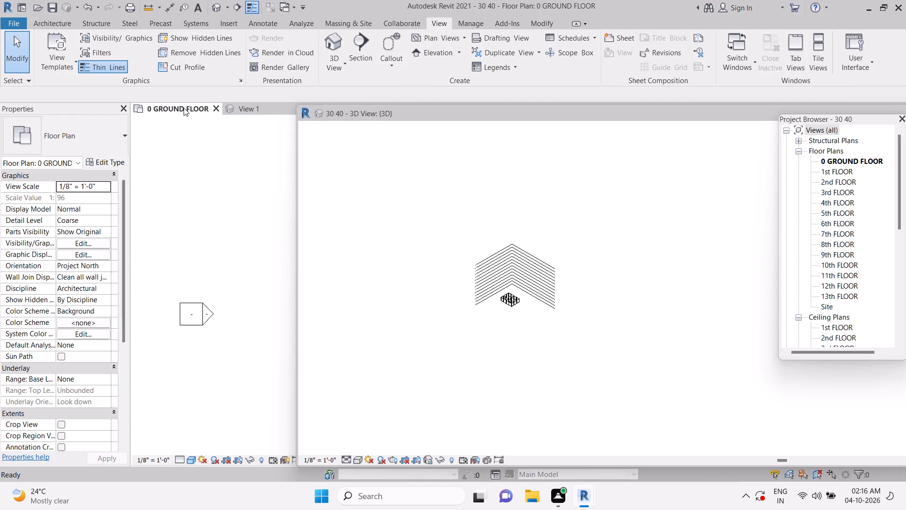
left_click(20, 43)
left_click(51, 145)
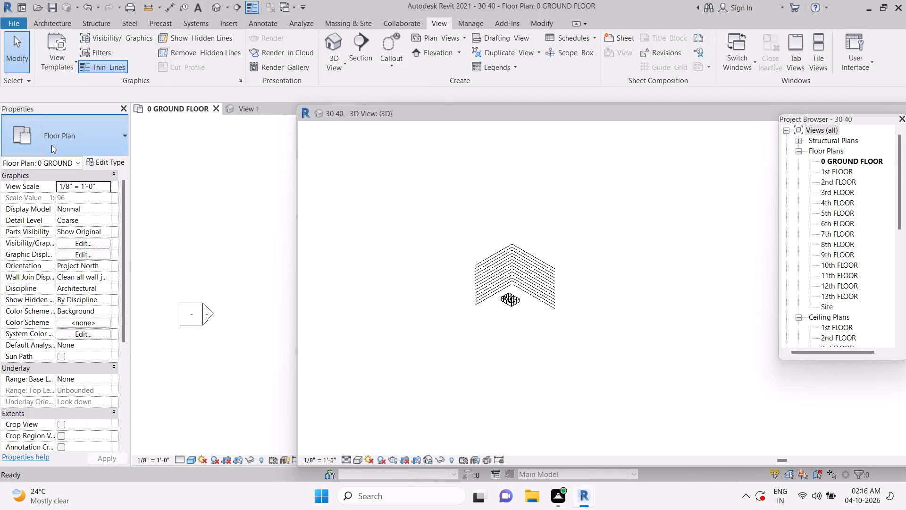
left_click(52, 194)
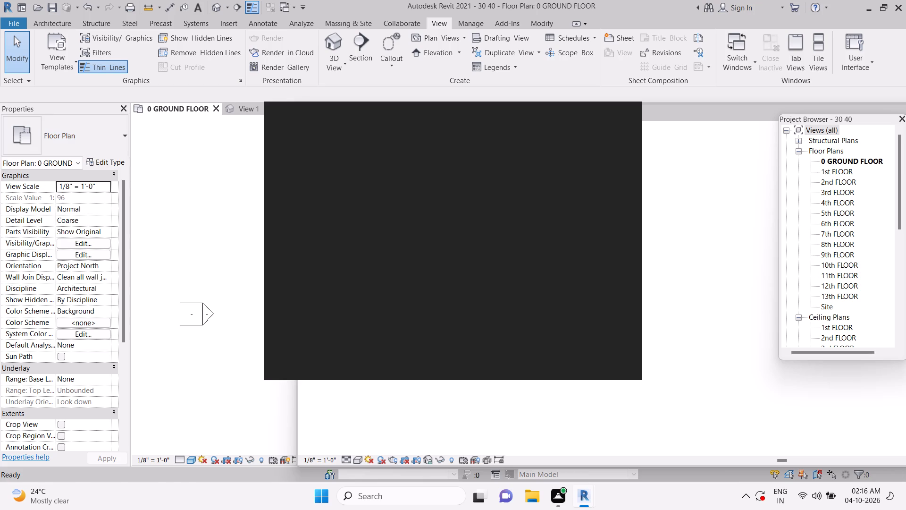
left_click(626, 115)
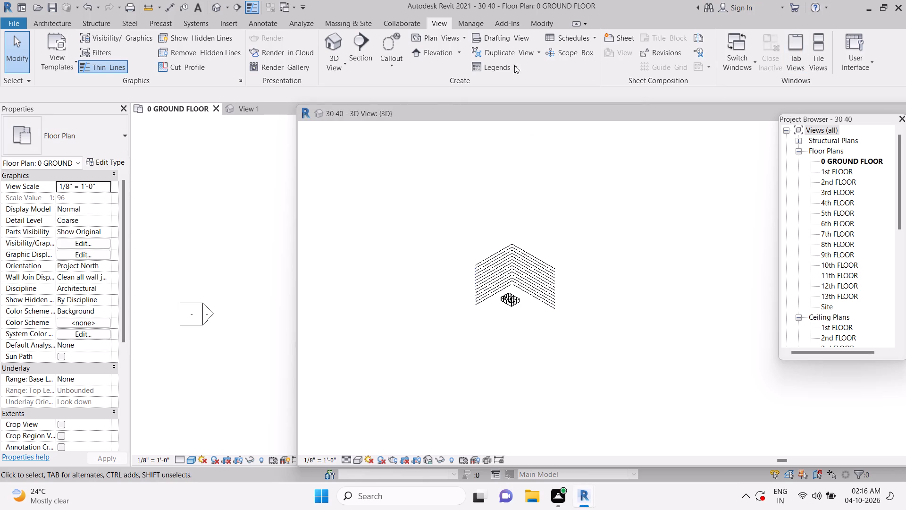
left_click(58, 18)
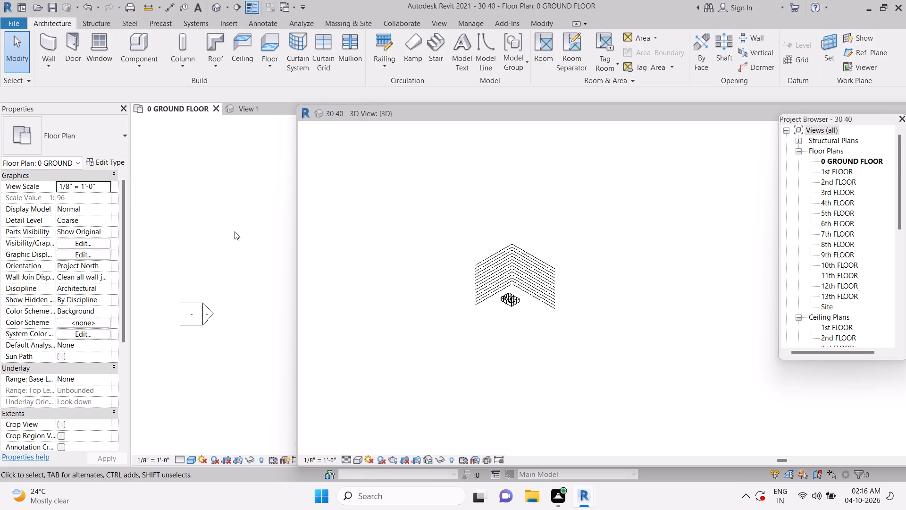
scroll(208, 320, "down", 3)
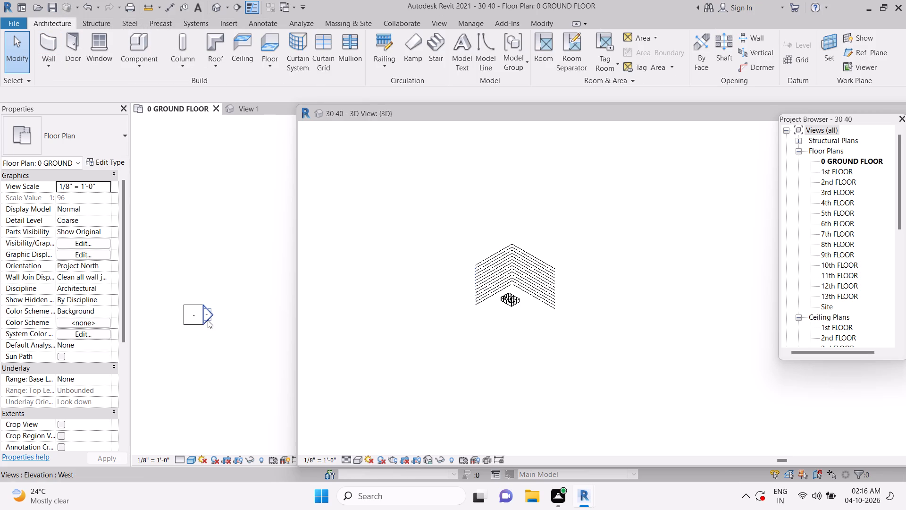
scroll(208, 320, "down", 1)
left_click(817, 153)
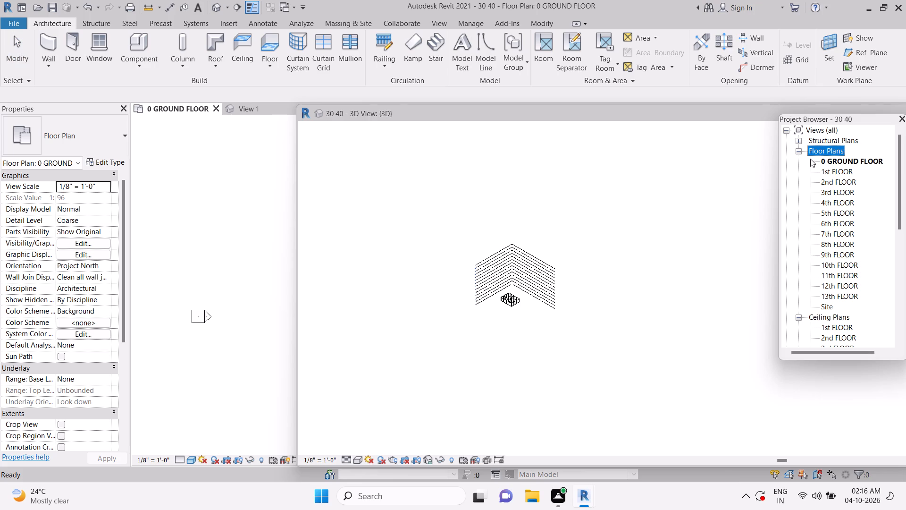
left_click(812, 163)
Examine the building's walls, doors and windows up close in the floating 3D view.
scroll(522, 299, "down", 4)
scroll(522, 299, "up", 7)
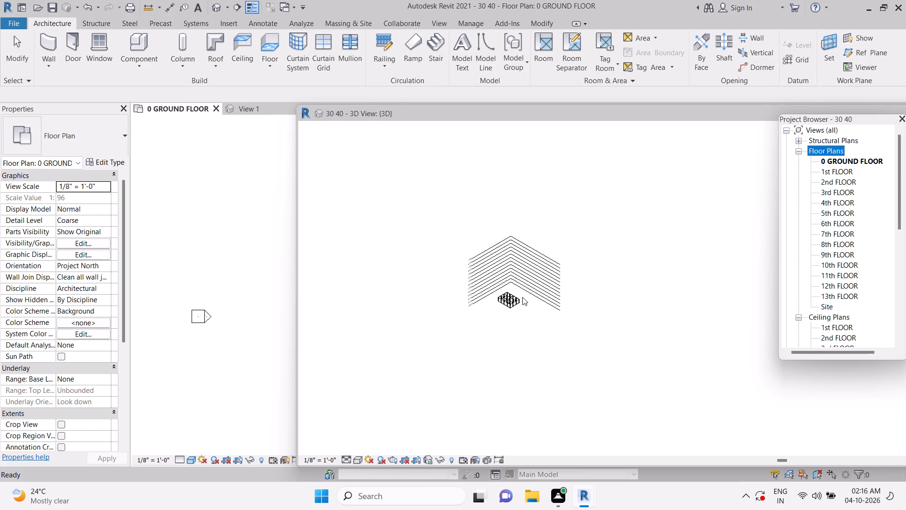
scroll(522, 297, "up", 11)
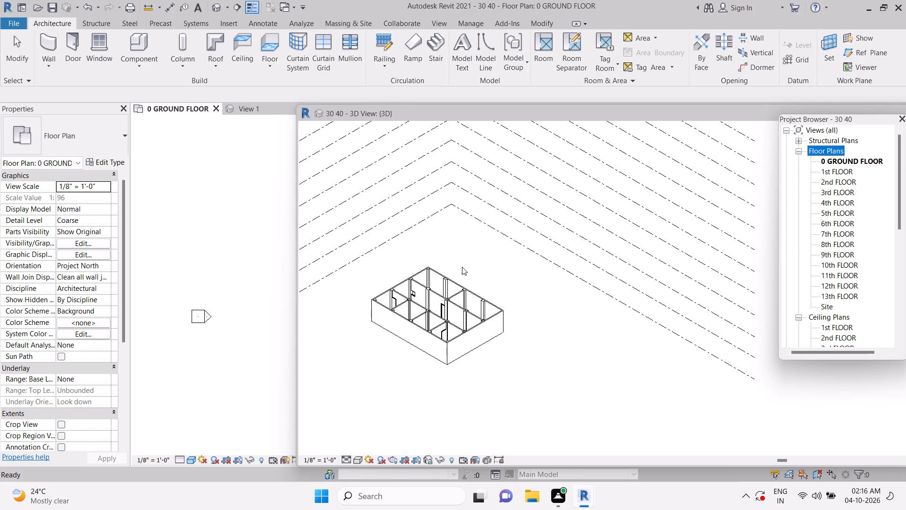
left_click_drag(434, 270, 432, 274)
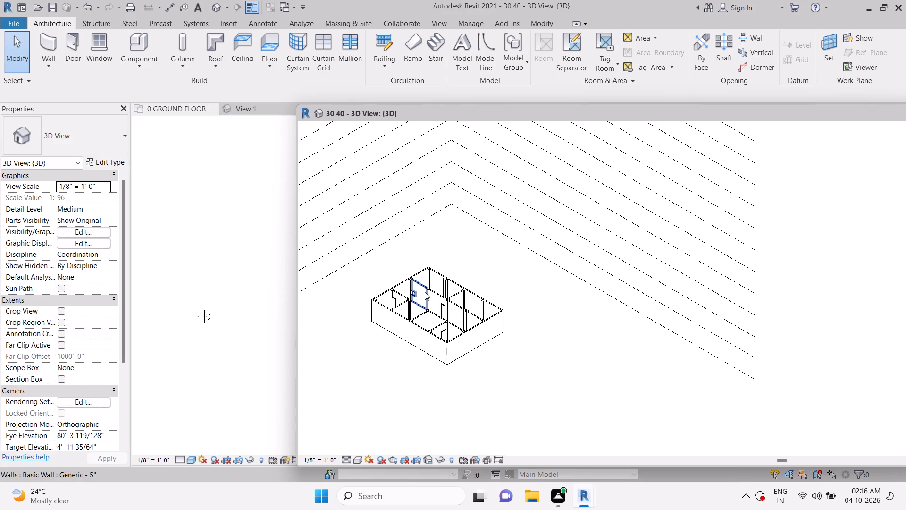
Make the 0 GROUND FLOOR plan the active view and choose Floor Plan as its view type.
left_click(201, 108)
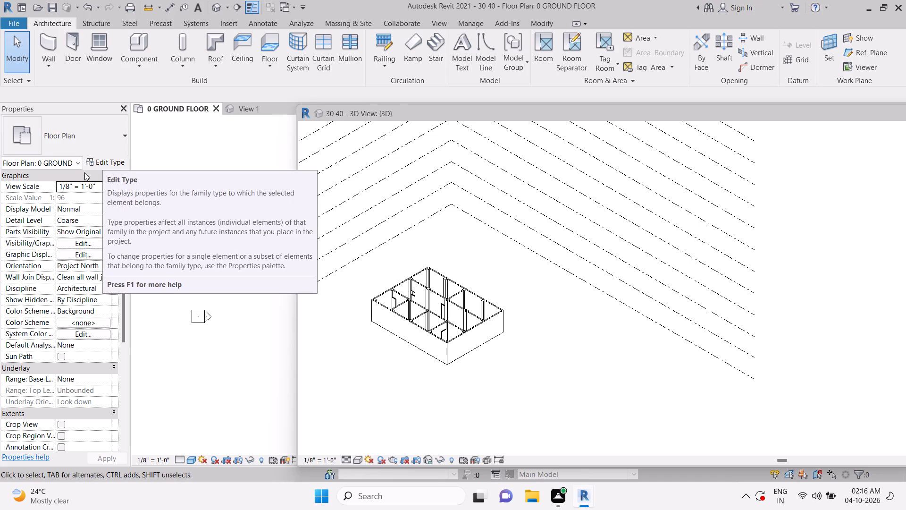
left_click(62, 166)
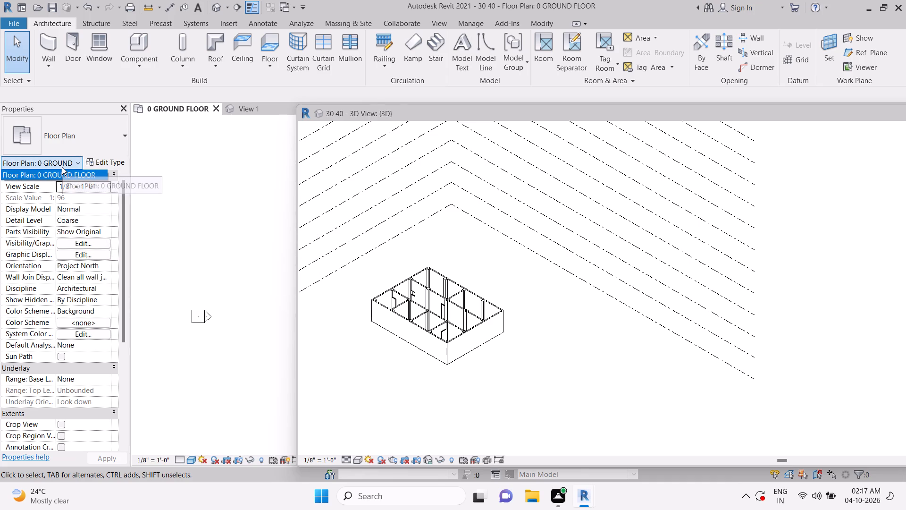
left_click(92, 174)
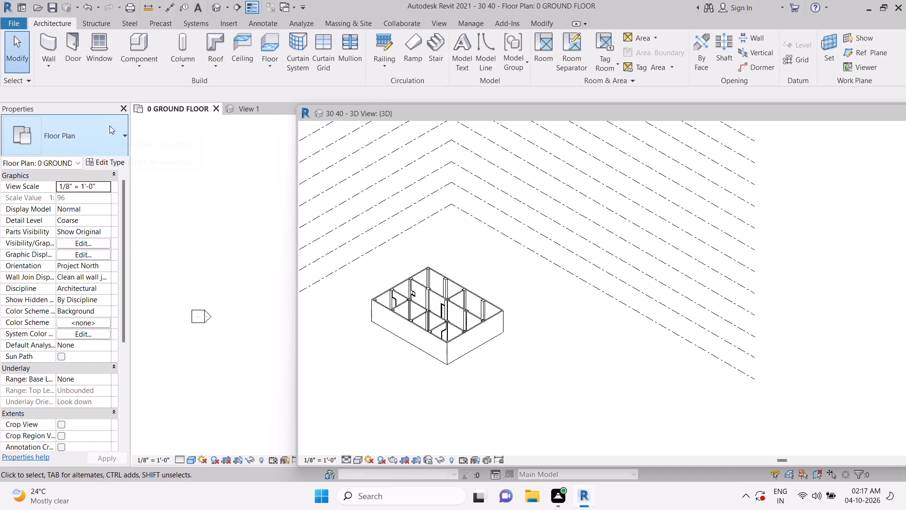
left_click(109, 124)
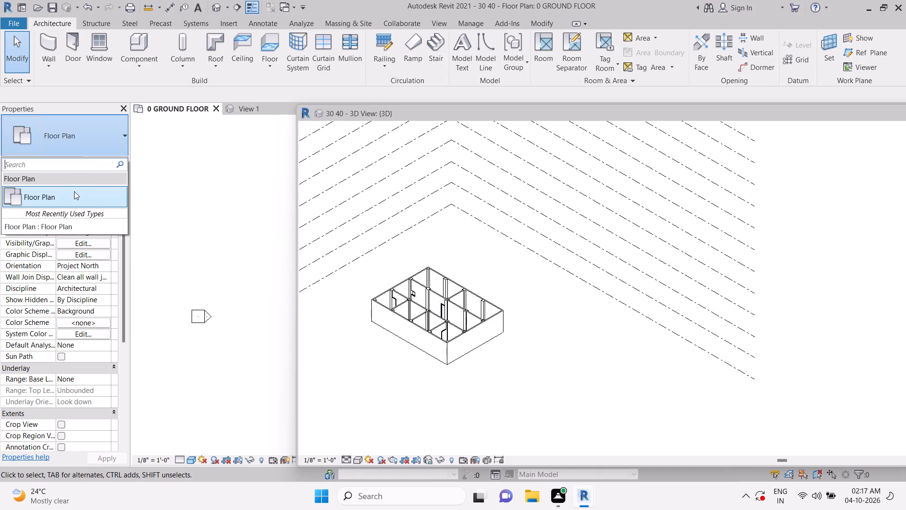
left_click(74, 192)
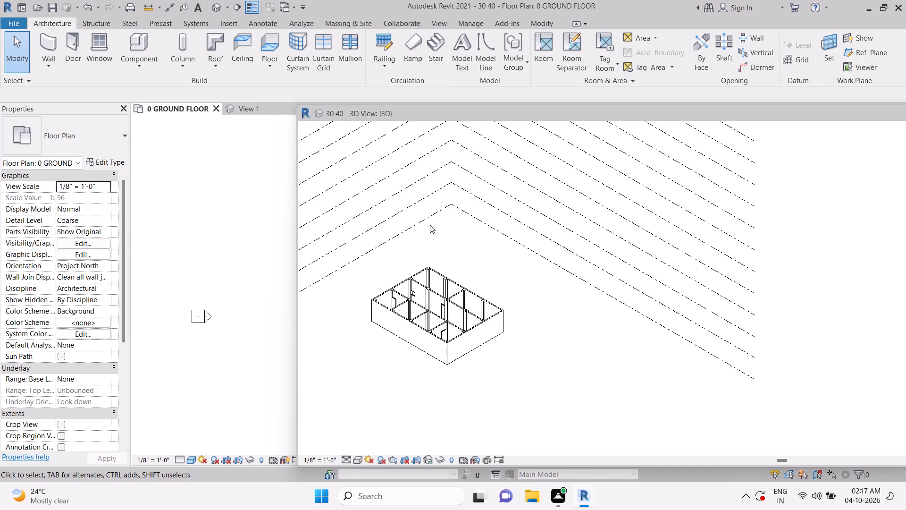
left_click(164, 108)
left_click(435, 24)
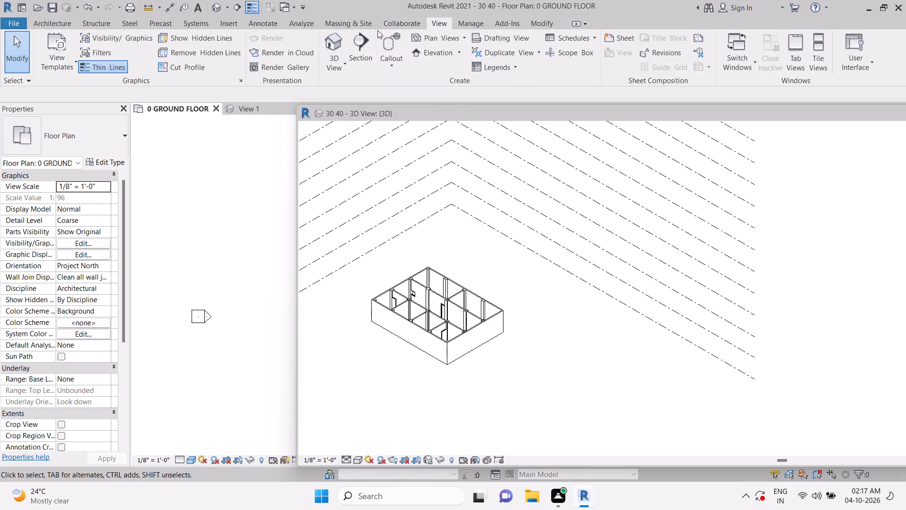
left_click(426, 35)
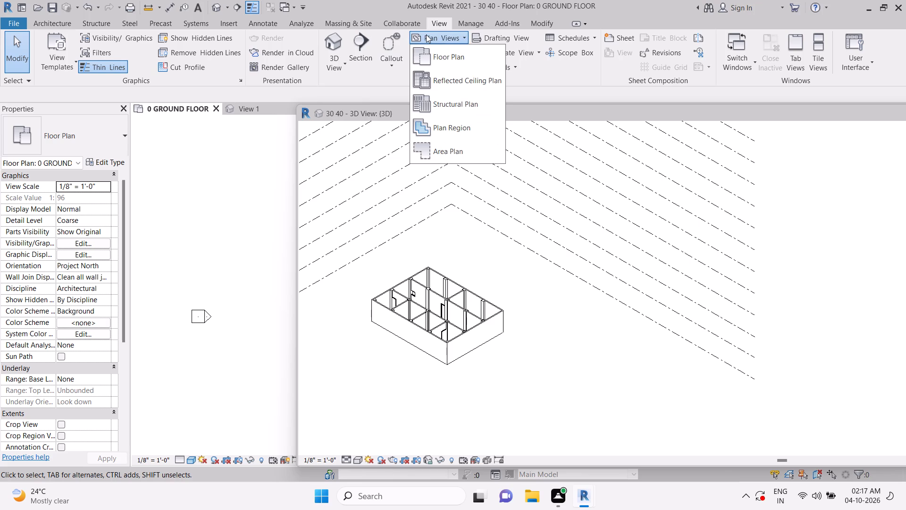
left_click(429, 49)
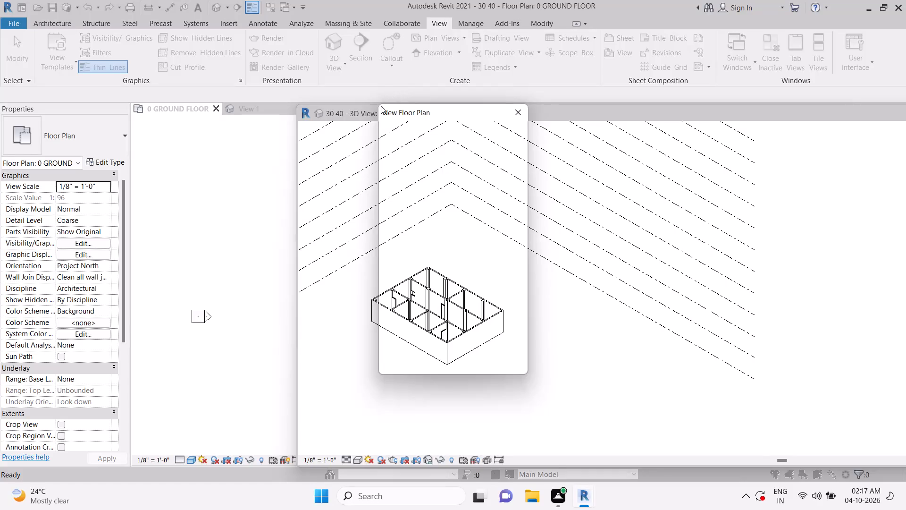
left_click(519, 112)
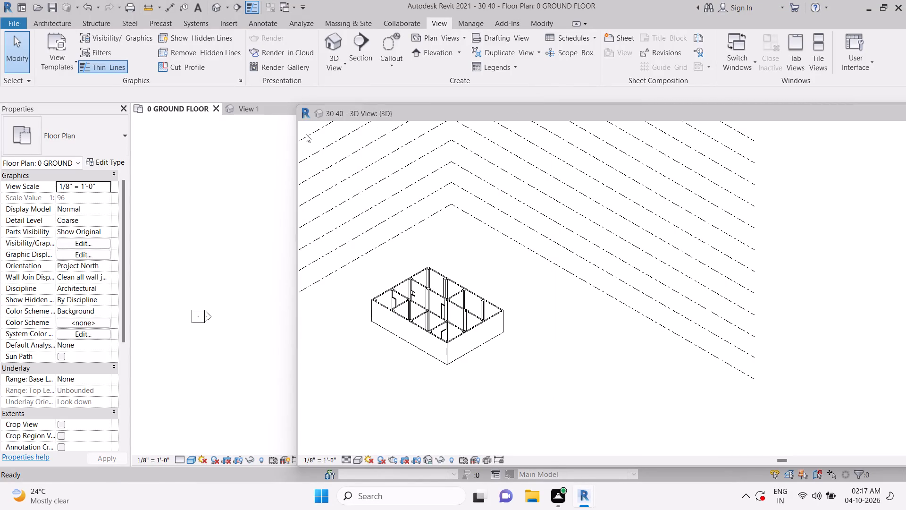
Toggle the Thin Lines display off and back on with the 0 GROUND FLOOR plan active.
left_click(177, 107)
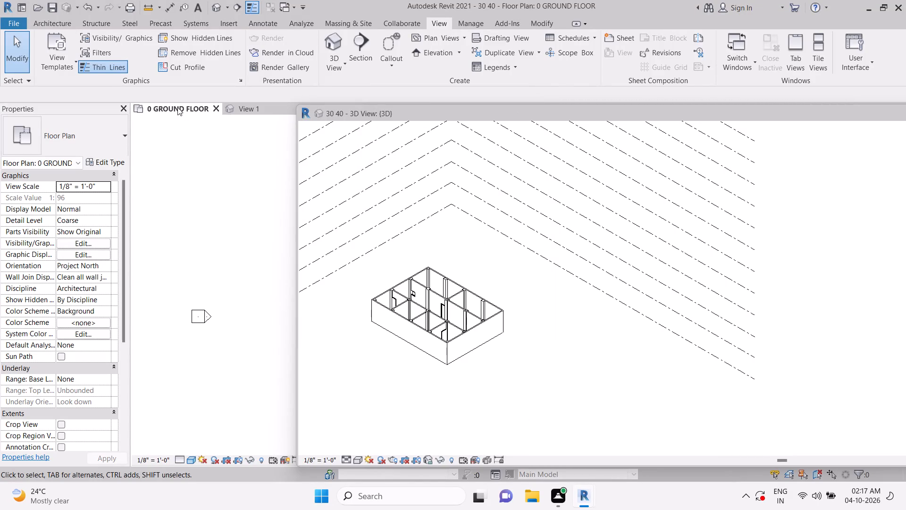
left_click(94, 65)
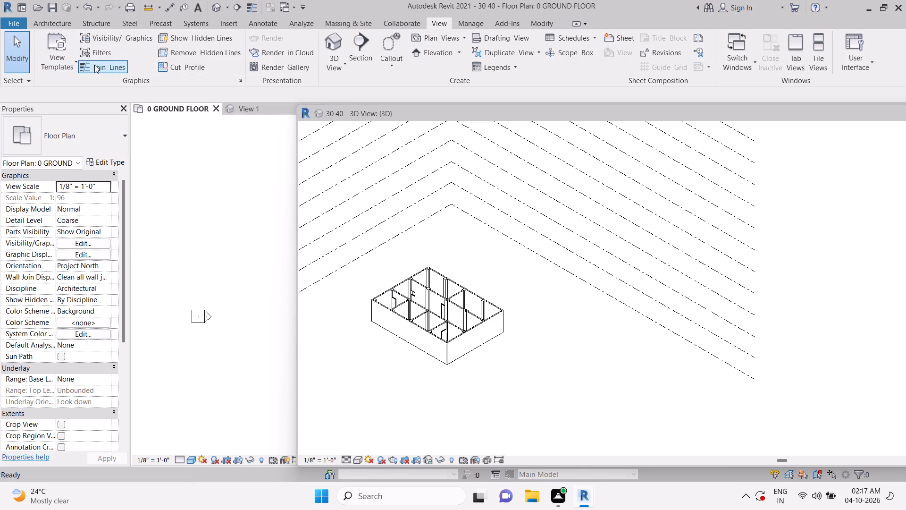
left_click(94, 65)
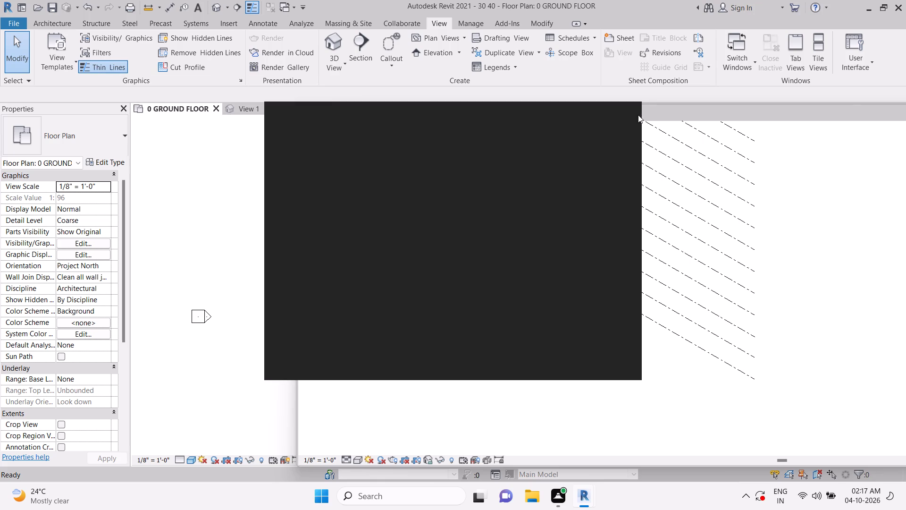
Dismiss the notification card and bring the architectural building tools back up.
left_click(626, 110)
left_click(621, 110)
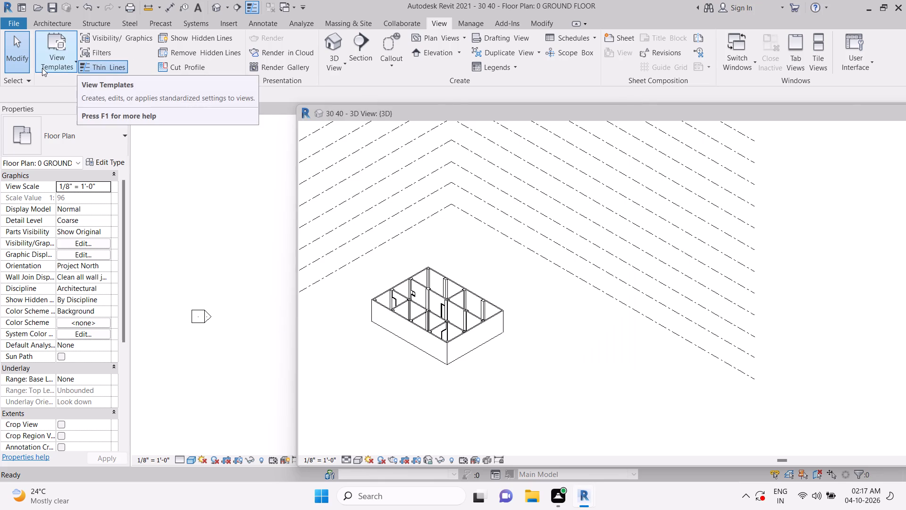
left_click(22, 52)
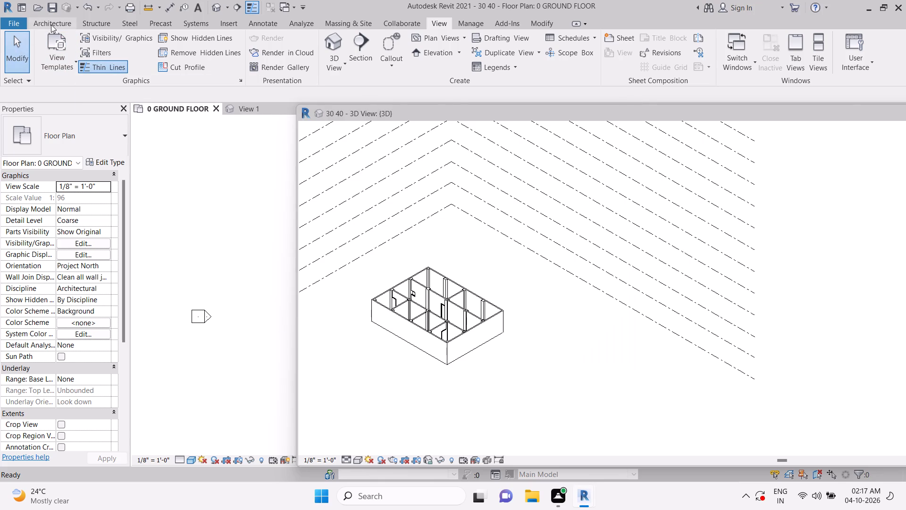
left_click(51, 24)
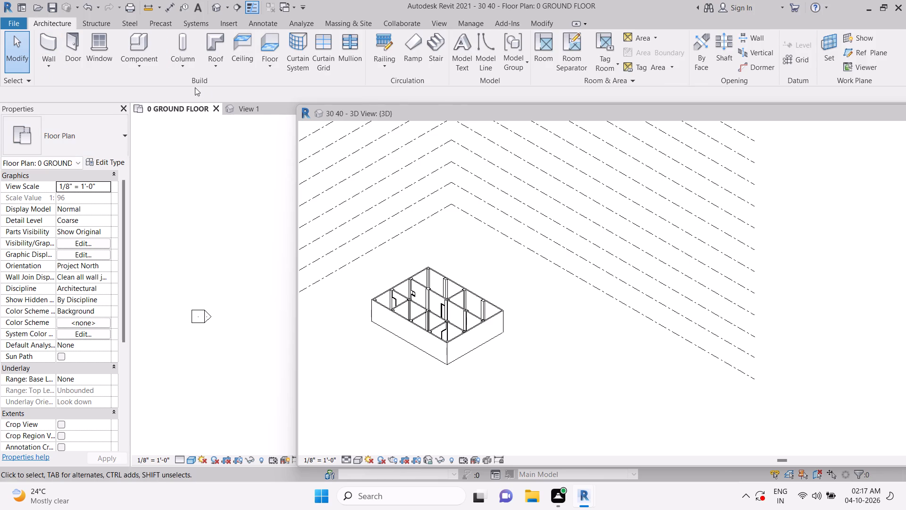
Undo the latest window placements in the ground floor's inner partitions.
left_click(101, 109)
key("ctrl+z")
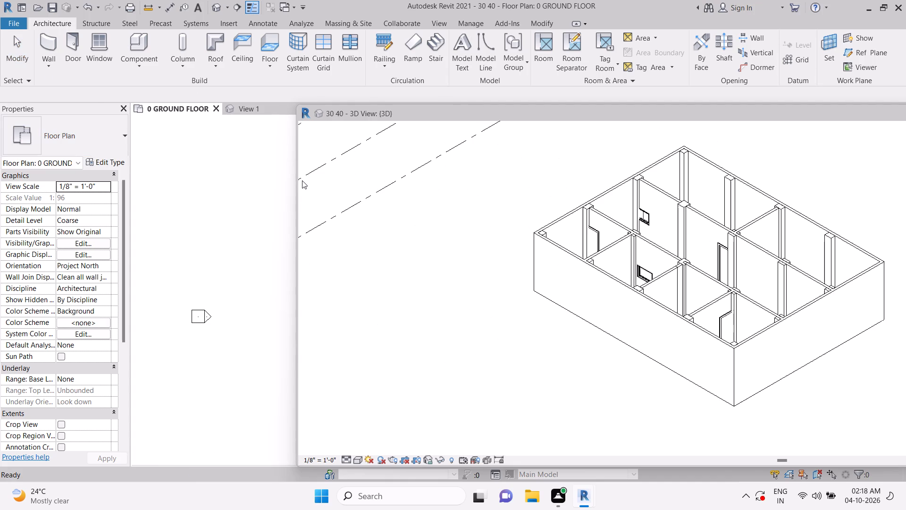
key("ctrl+z")
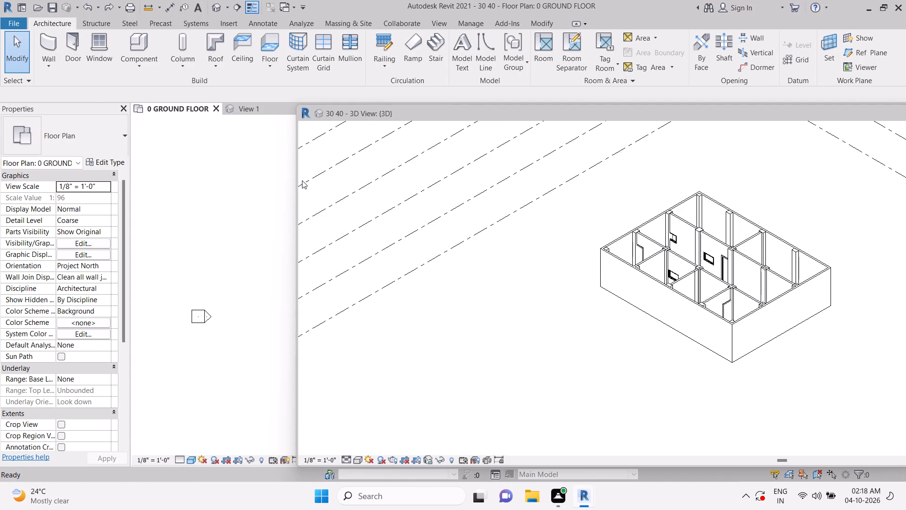
key("z")
key("z")
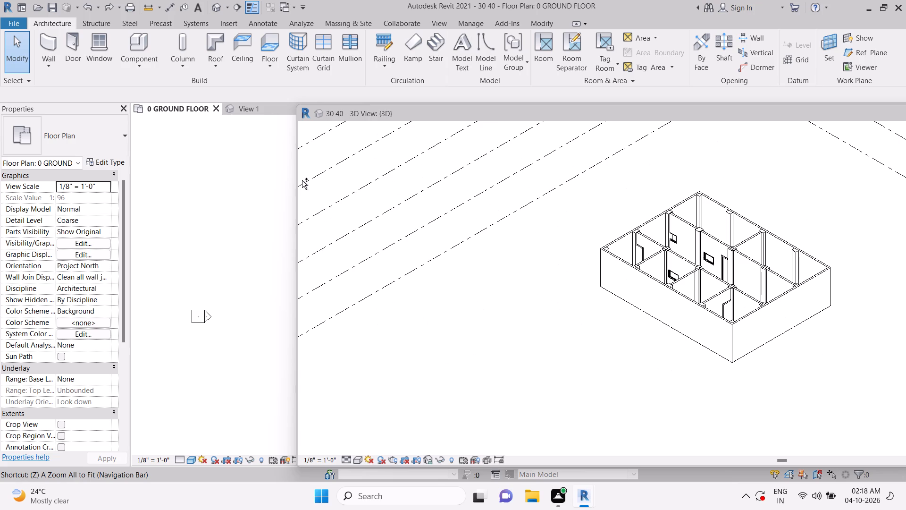
key("ctrl+z")
key("ctrl+z")
key("ctrl+z")
key("ctrl+z")
key("ctrl+z")
key("ctrl+z")
key("ctrl+z")
key("ctrl+z")
key("ctrl+z")
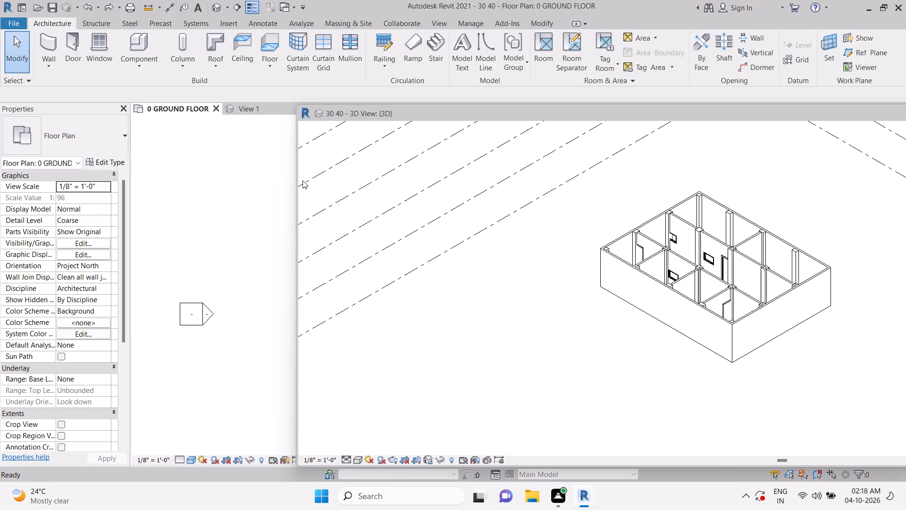
key("z")
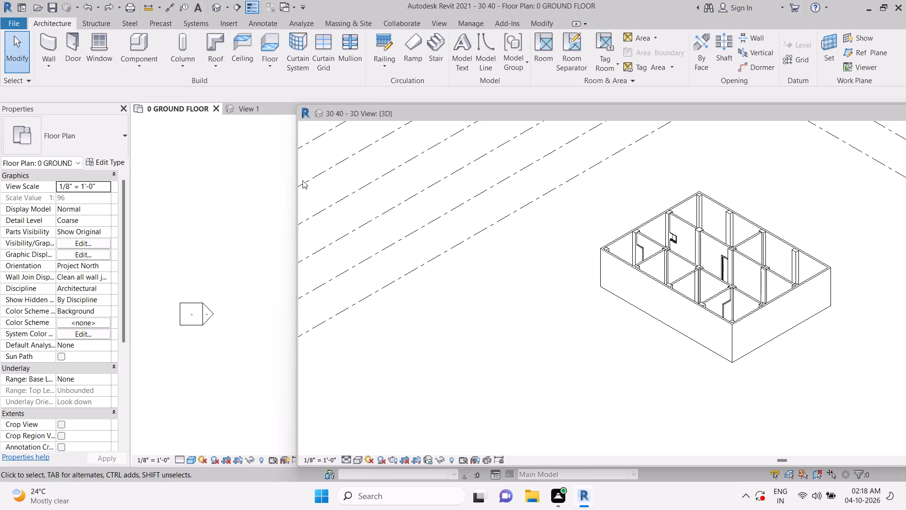
Undo the earlier door and window edits until the window in the partition facing the rear rooms is gone.
key("ctrl+z")
key("ctrl+z")
key("ctrl+z")
key("ctrl+z")
key("ctrl+z")
key("ctrl+z")
key("ctrl+z")
key("ctrl+z")
key("ctrl+z")
key("ctrl+z")
key("ctrl+z")
key("ctrl+z")
key("ctrl+z")
key("ctrl+z")
key("ctrl+z")
key("ctrl+z")
key("ctrl+z")
key("ctrl+z")
key("ctrl+z")
key("ctrl+z")
key("ctrl+z")
key("ctrl+z")
key("ctrl+z")
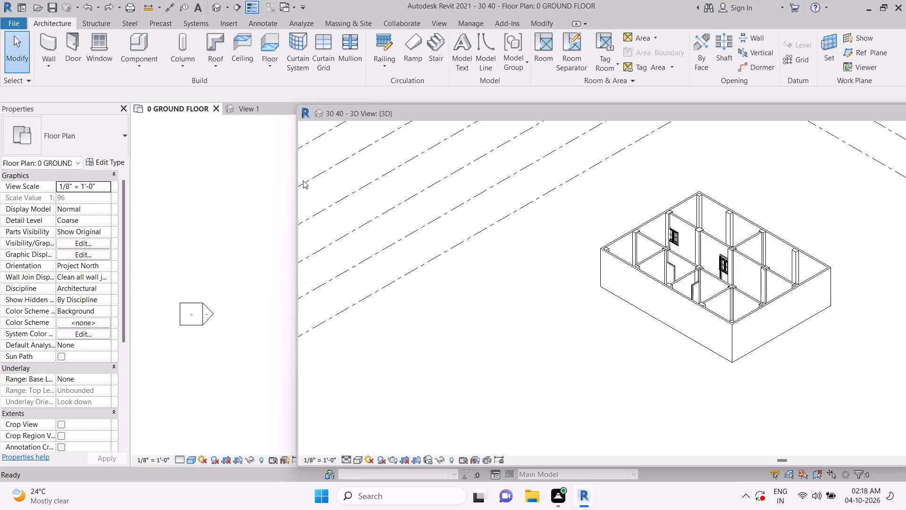
key("ctrl+z")
key("ctrl+z")
key("ctrl+z")
key("ctrl+z")
key("ctrl+z")
key("ctrl+z")
key("ctrl+z")
key("ctrl+z")
key("ctrl+z")
key("ctrl+z")
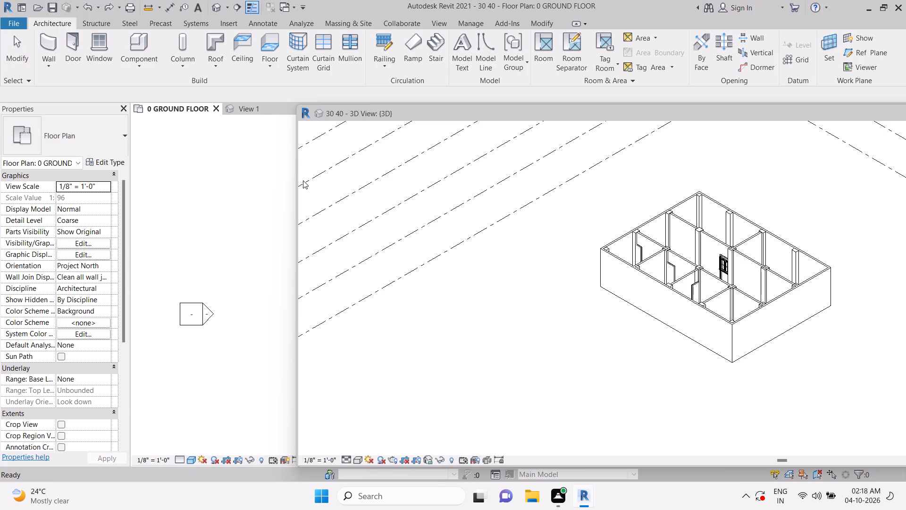
Undo the remaining door edits until only the single window in the central partition is left.
key("z")
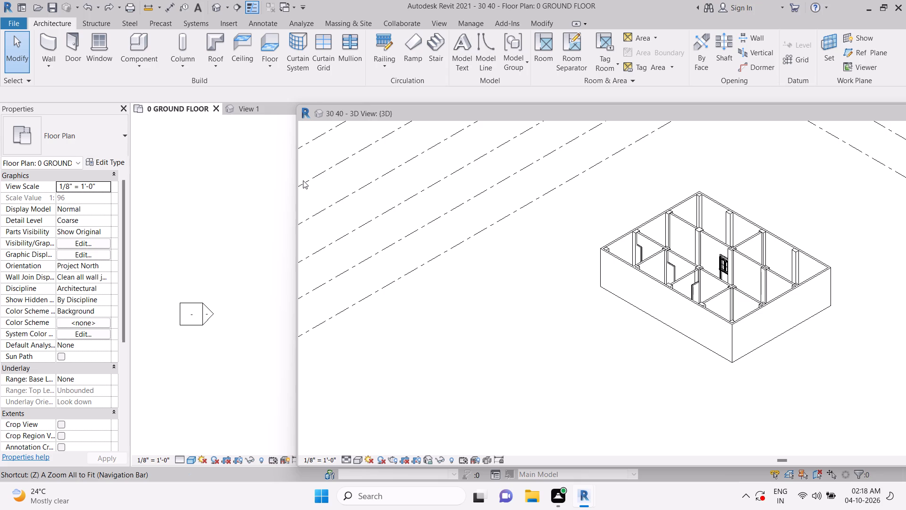
key("z")
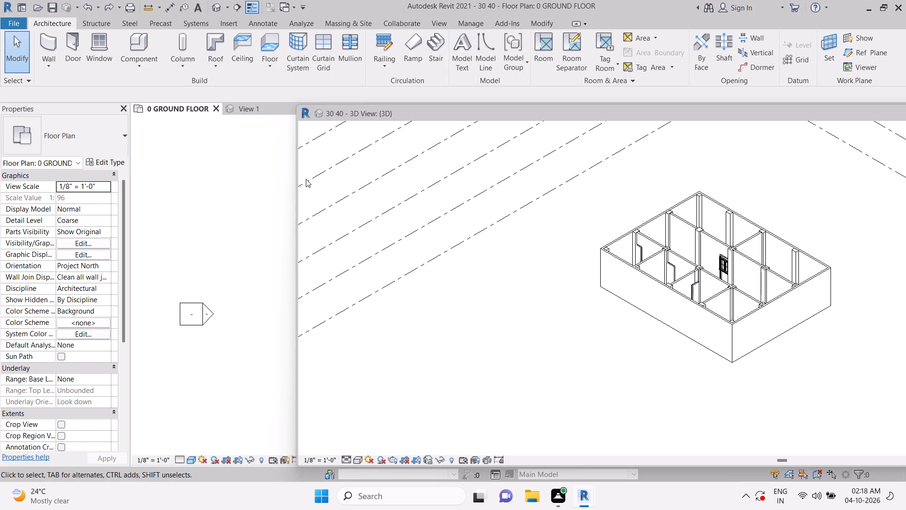
key("ctrl+z")
key("z")
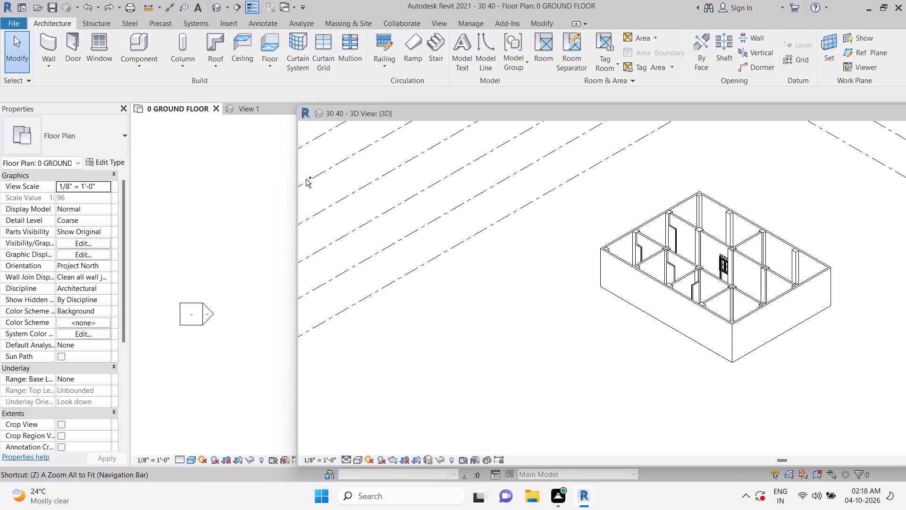
key("z")
key("ctrl+z")
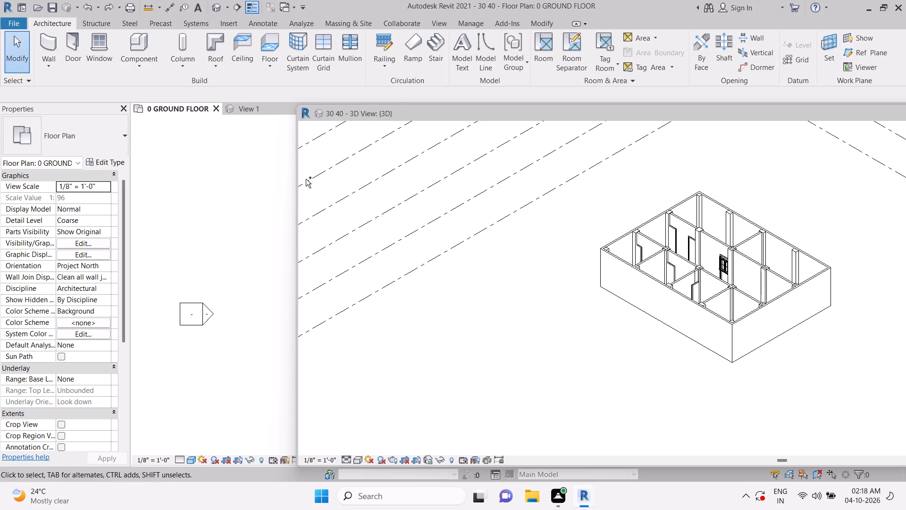
key("ctrl+shift+z")
key("ctrl+z")
key("z")
key("ctrl+z")
key("ctrl+z")
key("ctrl+z")
key("ctrl+z")
key("ctrl+z")
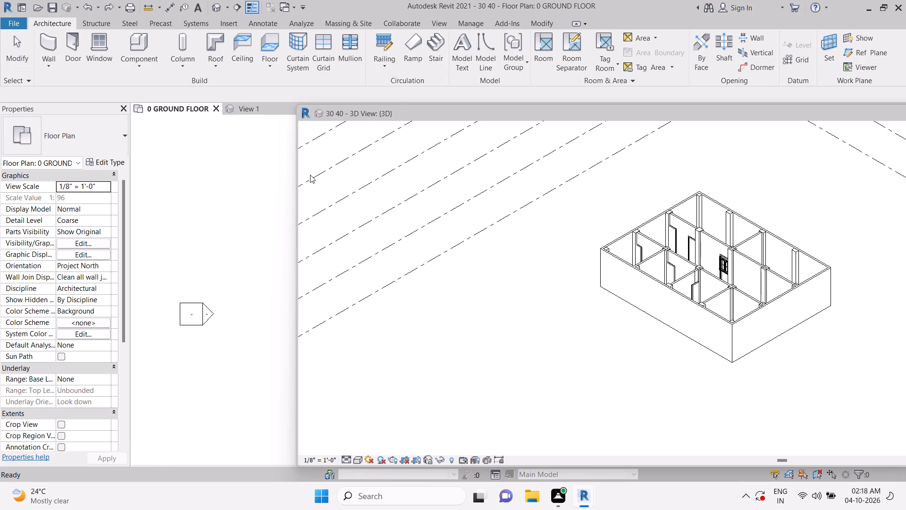
key("ctrl+z")
key("ctrl+z")
key("z")
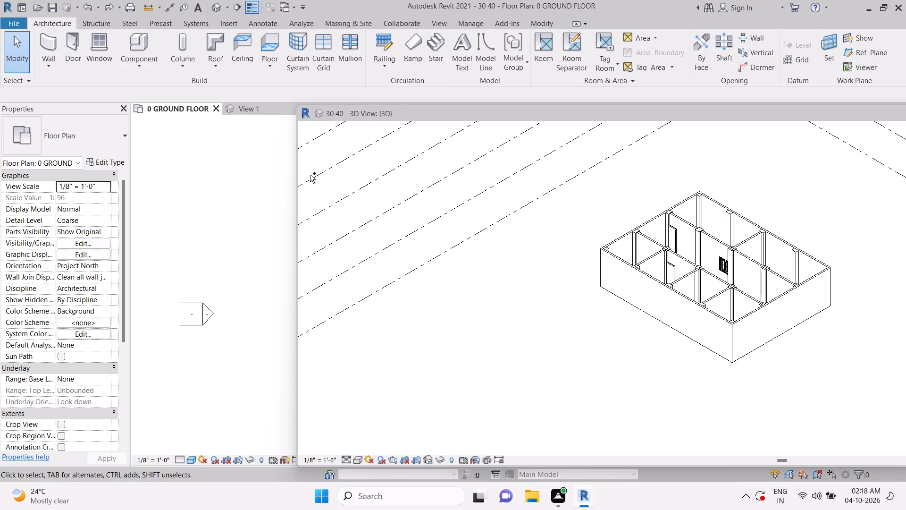
key("ctrl+z")
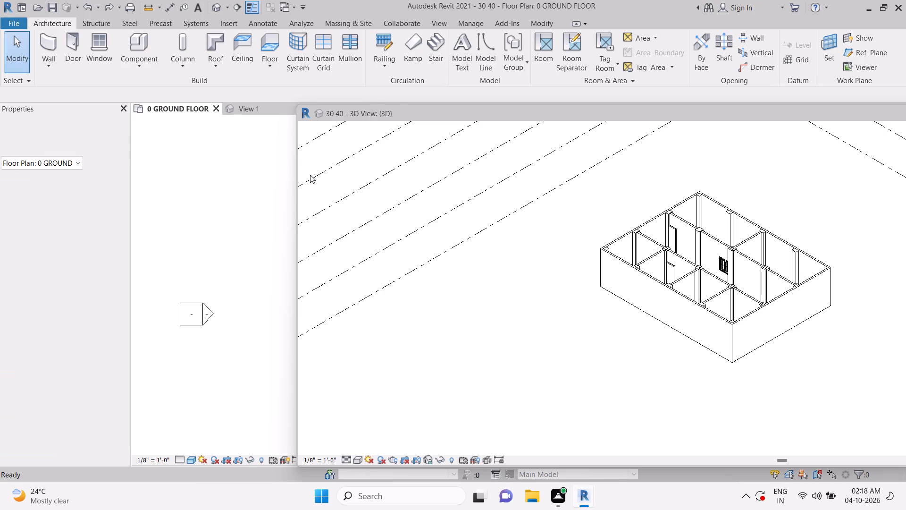
key("ctrl+z")
key("ctrl+z")
key("ctrl+z")
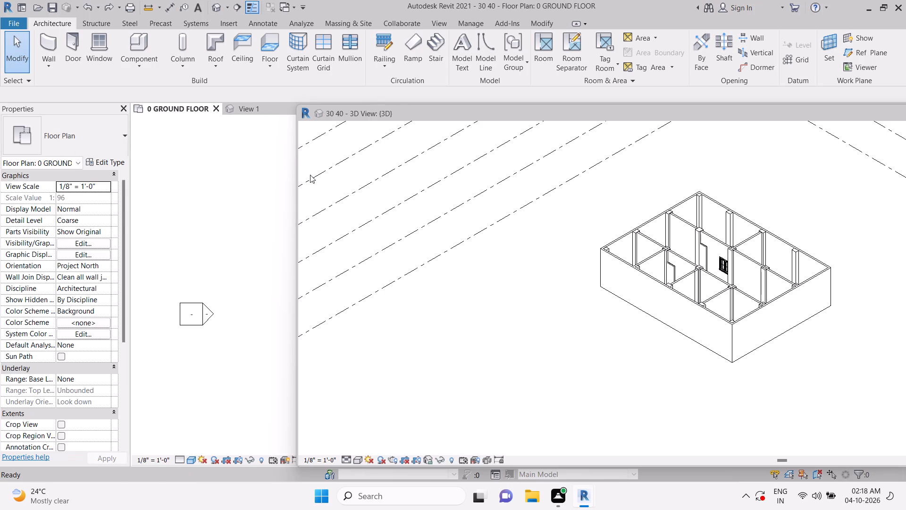
key("ctrl+z")
key("ctrl+z")
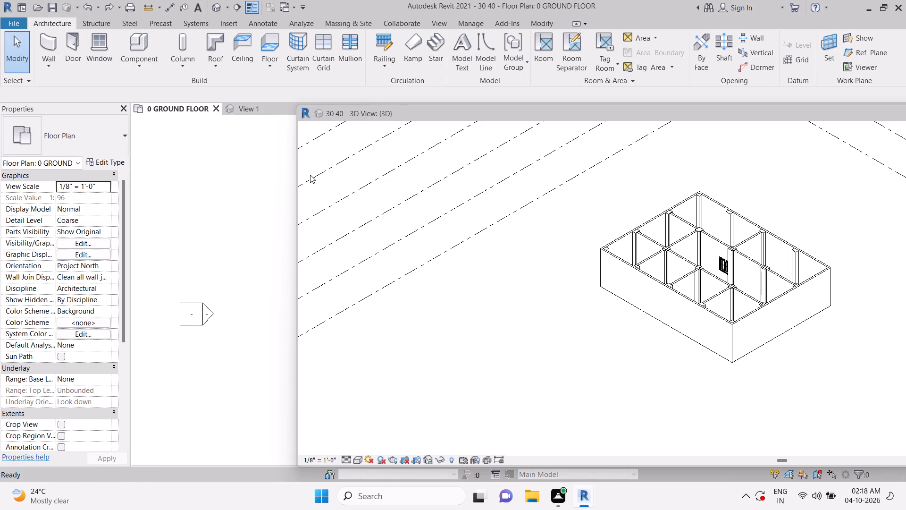
Undo further back to the state with one window and a door beside it in the central partition and another door in a side partition.
type("zzz")
key("ctrl+z")
key("ctrl+z")
key("ctrl+z")
type("zz")
key("ctrl+z")
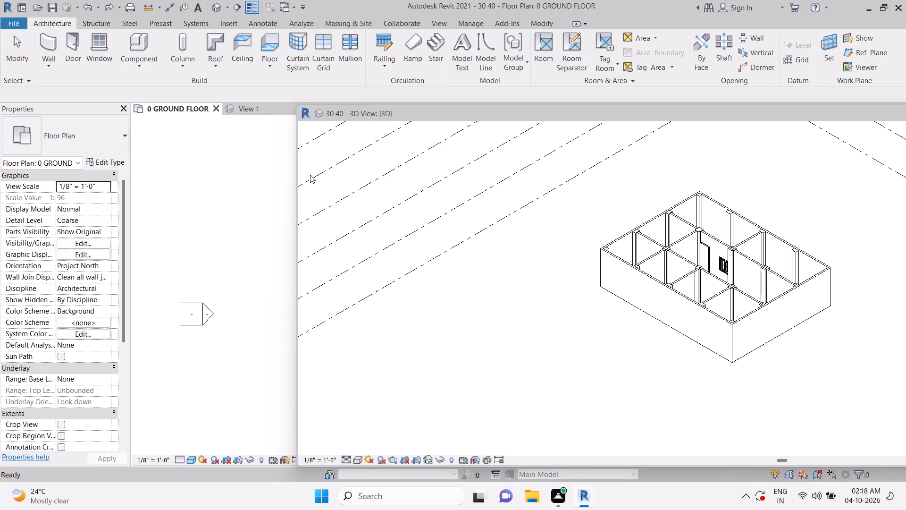
key("ctrl+z")
key("ctrl+z")
key("ctrl+z")
key("ctrl+z")
key("ctrl+z")
key("ctrl+z")
key("z")
key("ctrl+z")
key("ctrl+z")
key("ctrl+z")
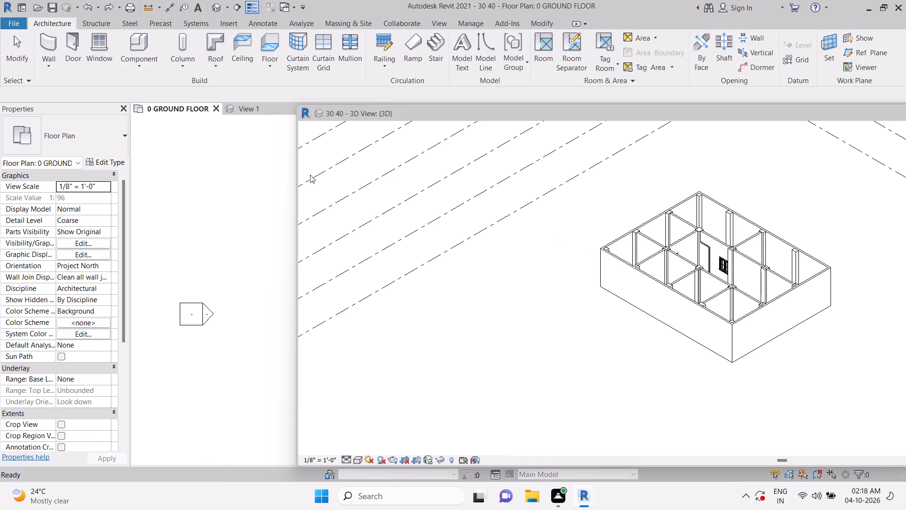
key("ctrl+z")
key("ctrl+z")
key("ctrl+z")
type("zzz")
key("ctrl+z")
key("z")
key("ctrl+z")
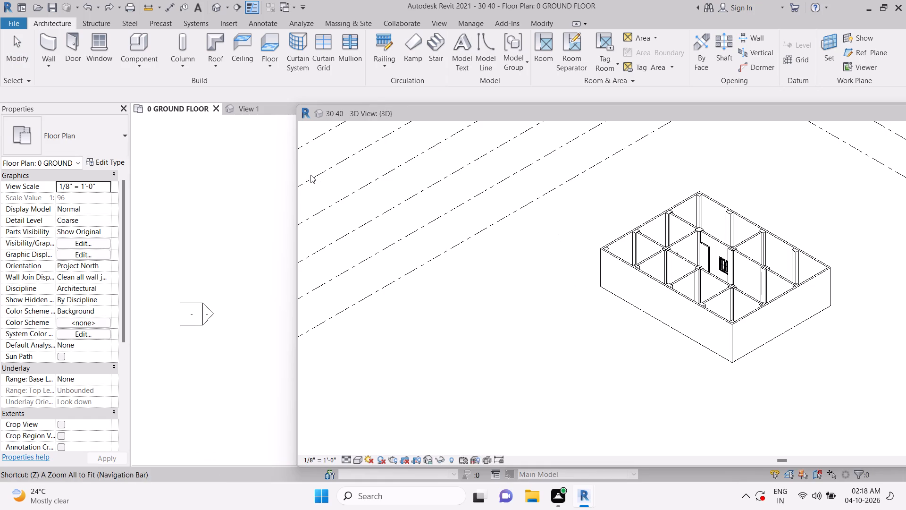
key("ctrl+z")
key("ctrl+z")
key("ctrl+z")
key("ctrl+z")
key("ctrl+z")
key("ctrl+z")
key("ctrl+z")
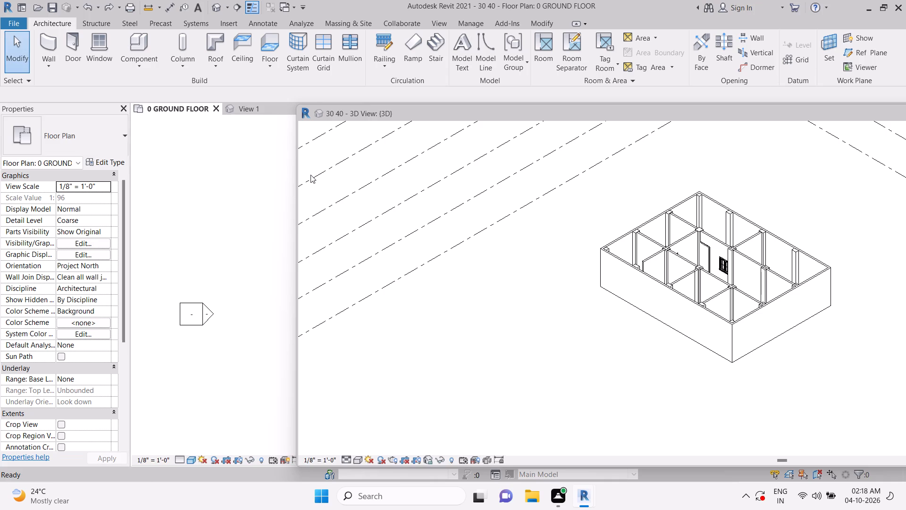
Dismiss the notification card covering the views.
left_click(352, 110)
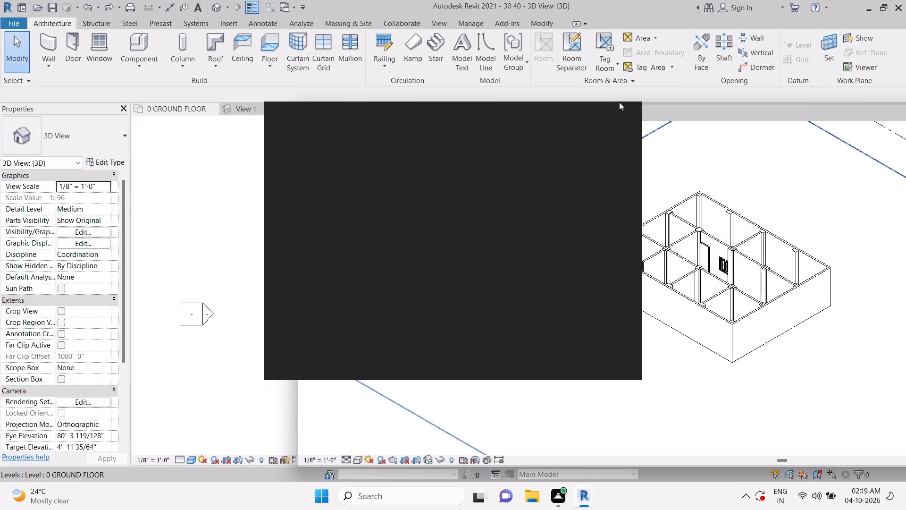
left_click(619, 105)
left_click(618, 117)
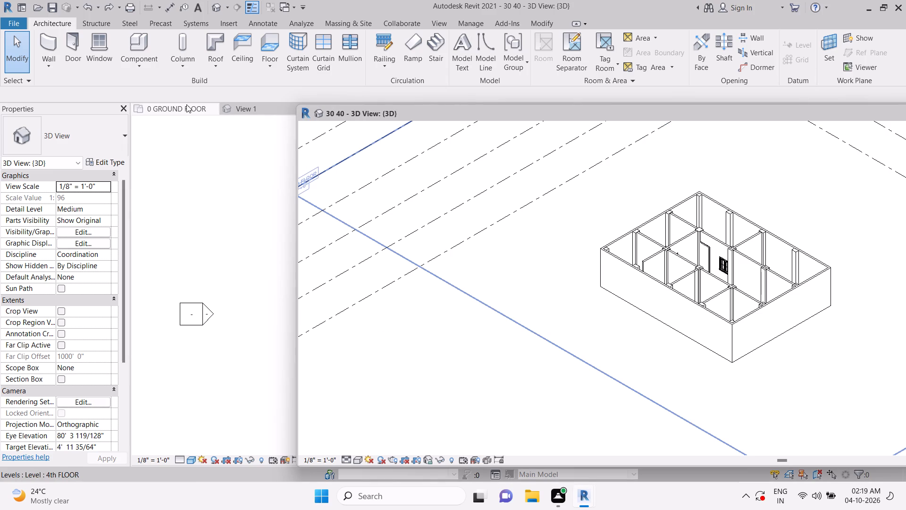
Make the 0 GROUND FLOOR plan the active view and pick Floor Plan: 0 GROUND FLOOR as the element whose properties are shown.
left_click(186, 104)
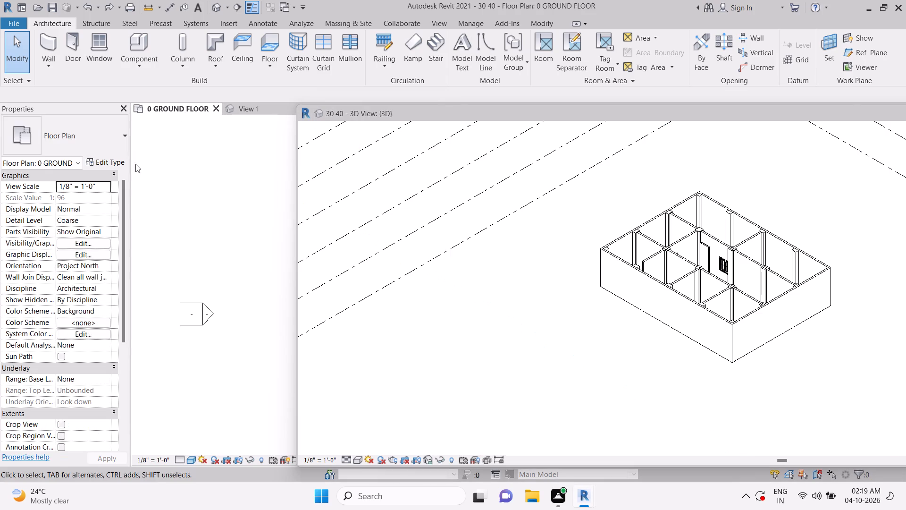
left_click(58, 164)
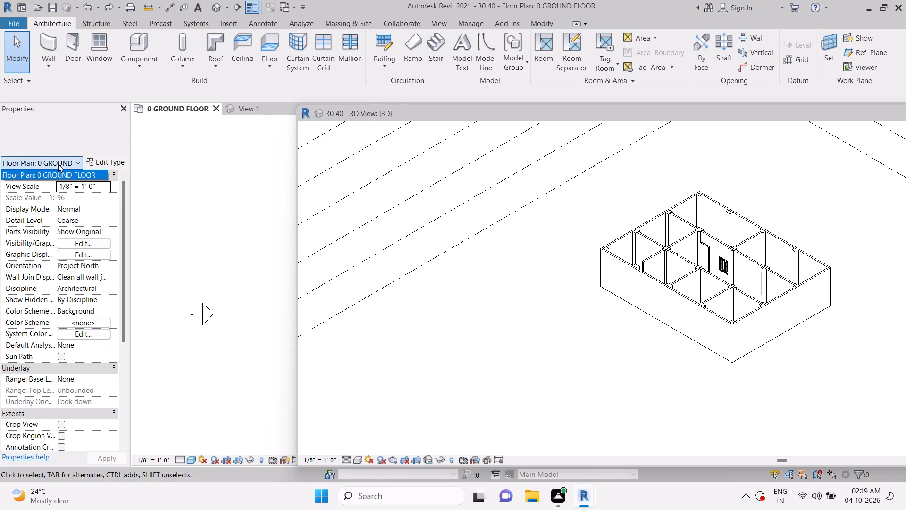
left_click(60, 176)
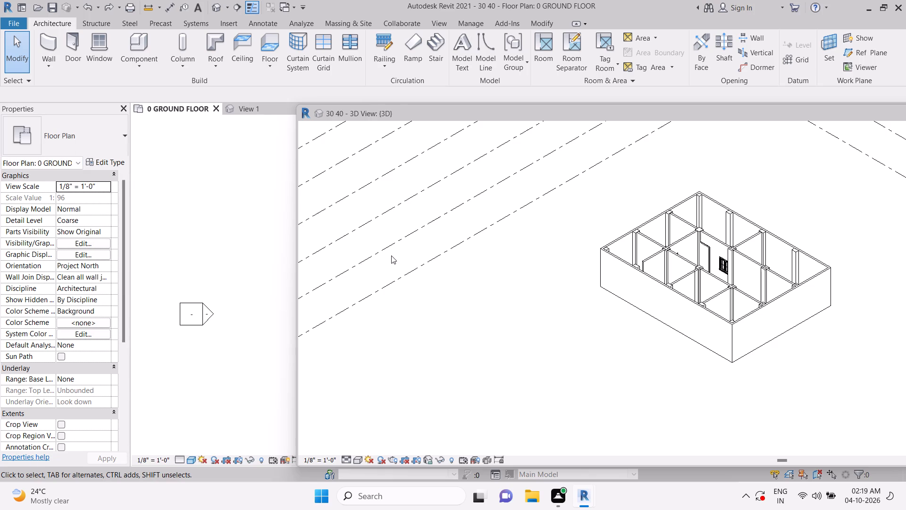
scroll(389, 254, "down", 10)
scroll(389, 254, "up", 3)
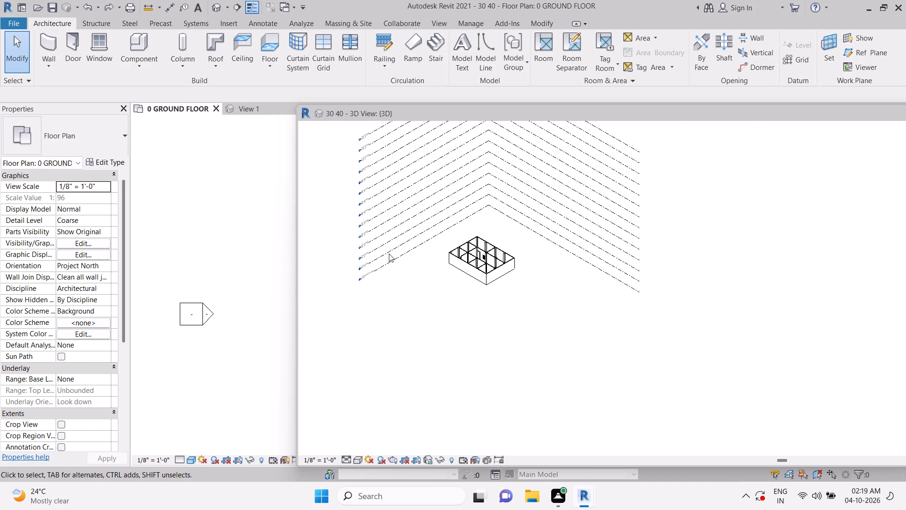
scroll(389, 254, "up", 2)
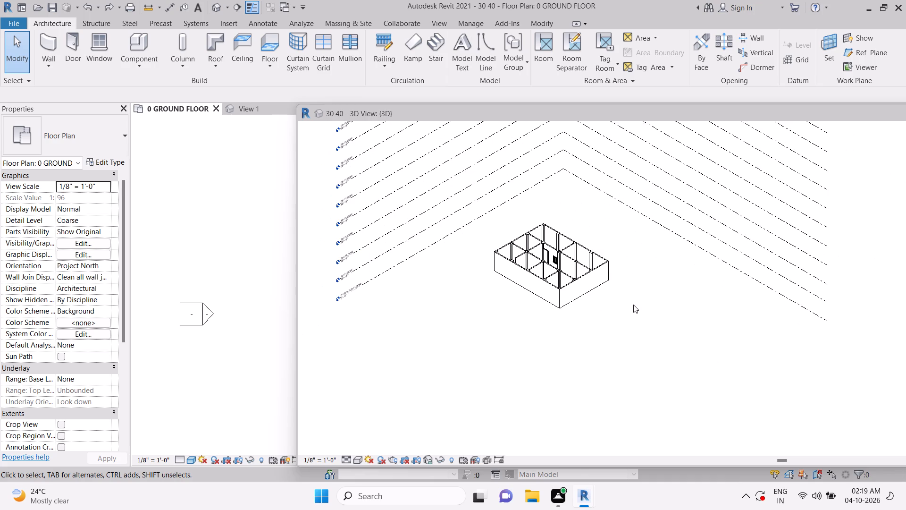
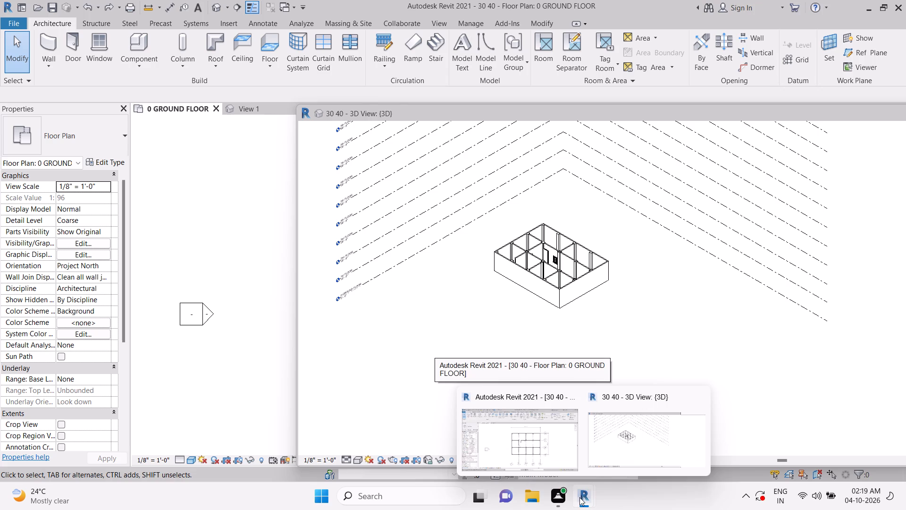
Close the floating 3D view window and bring the 0 GROUND FLOOR plan back in front for editing.
left_click(560, 437)
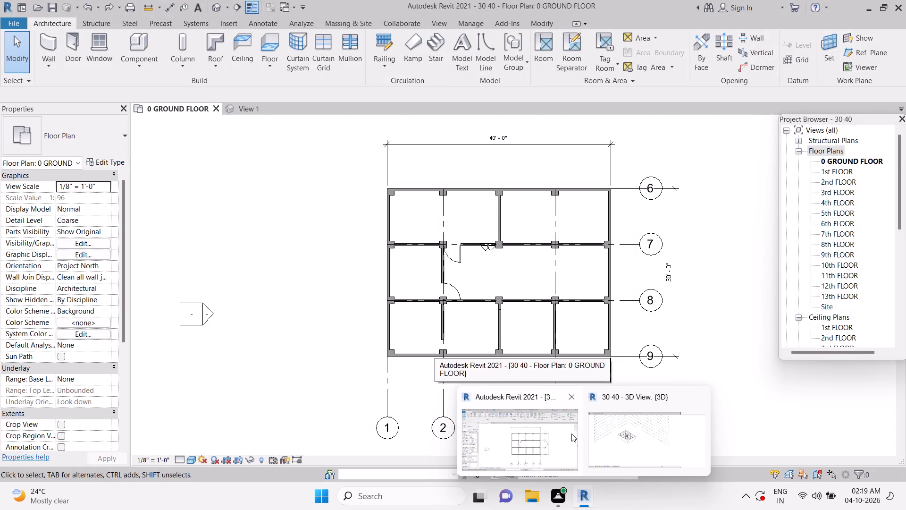
left_click(570, 434)
key("Return")
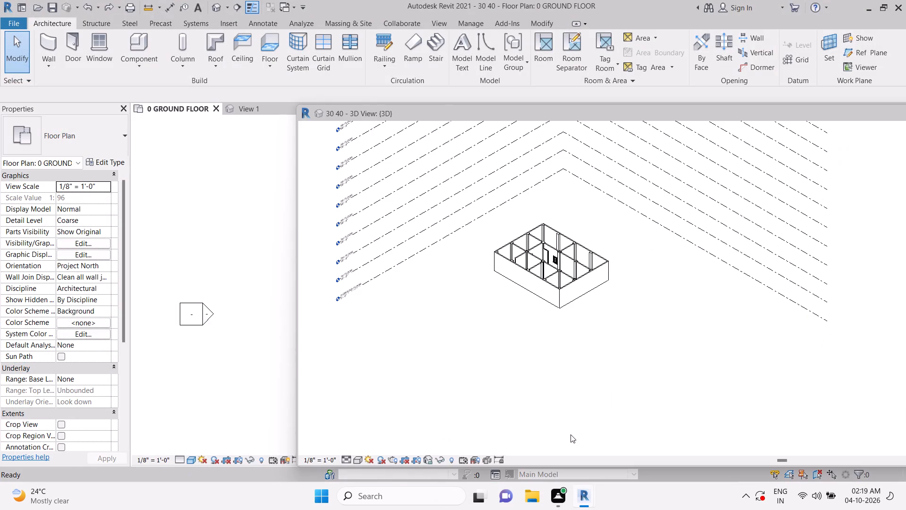
key("Return")
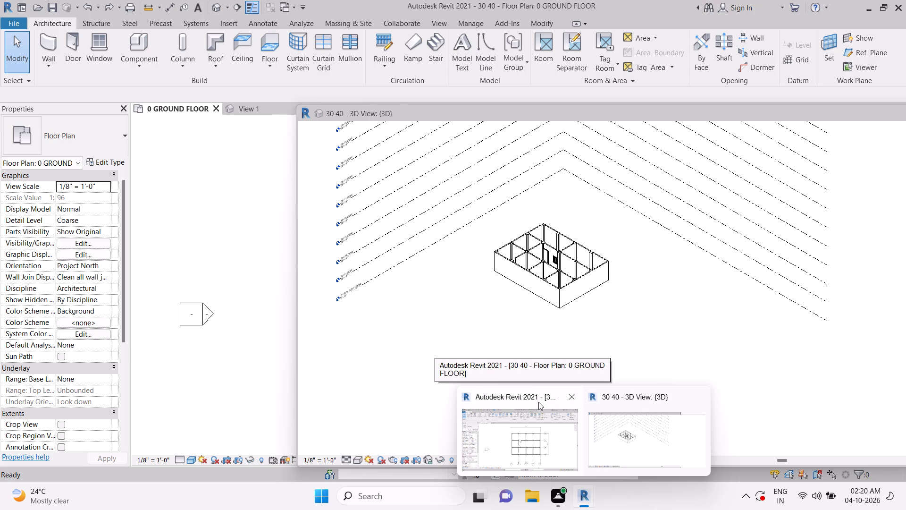
left_click(508, 446)
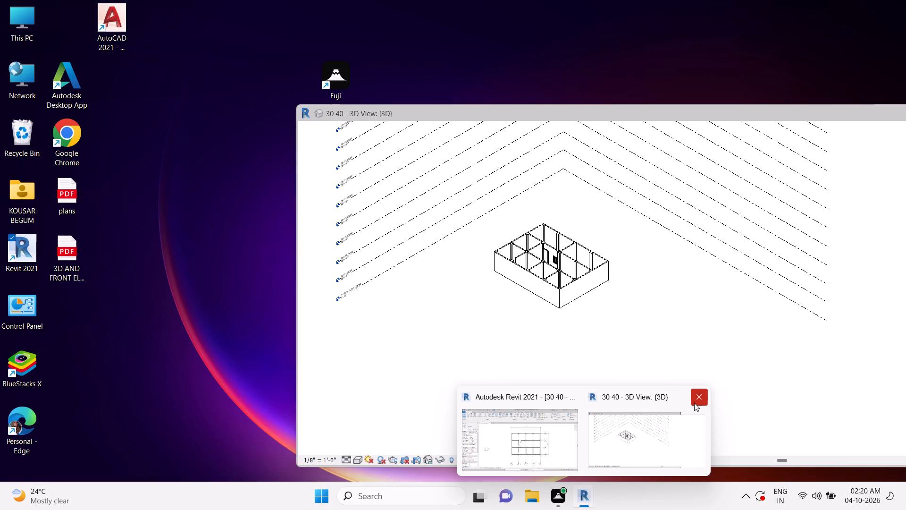
left_click(690, 399)
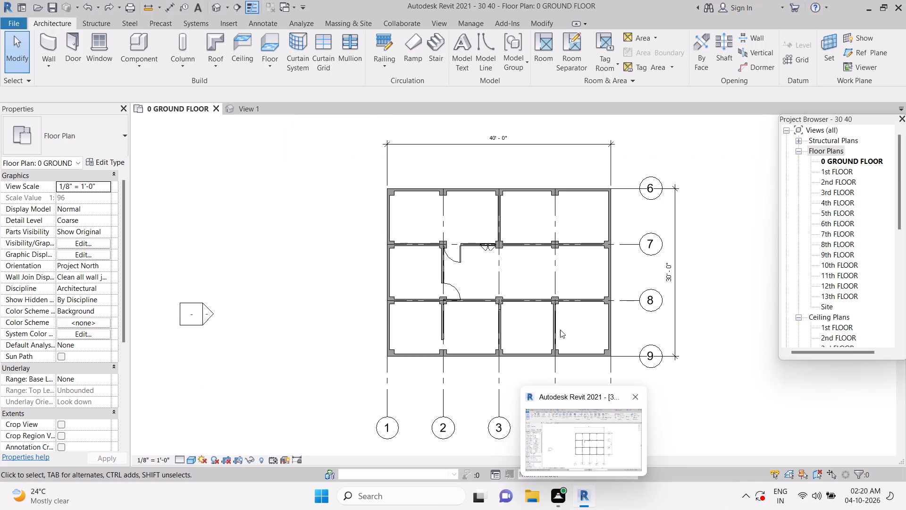
left_click(562, 321)
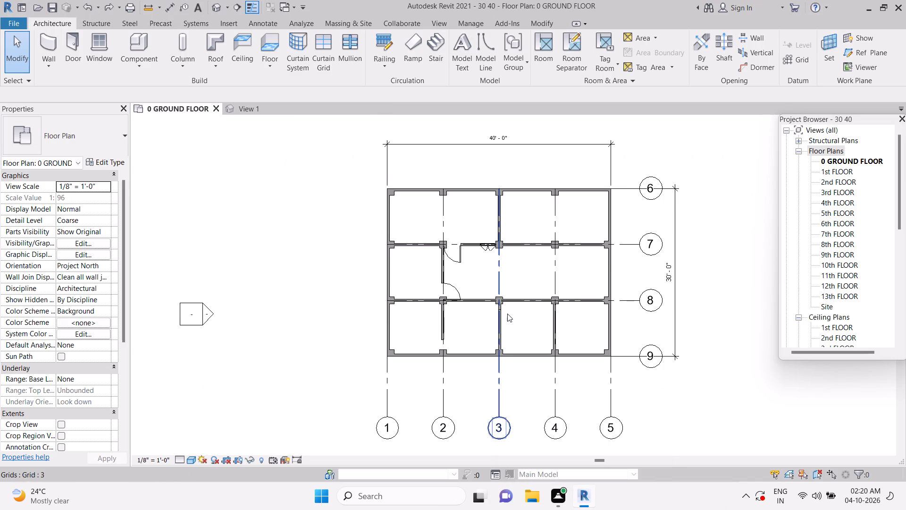
left_click(721, 381)
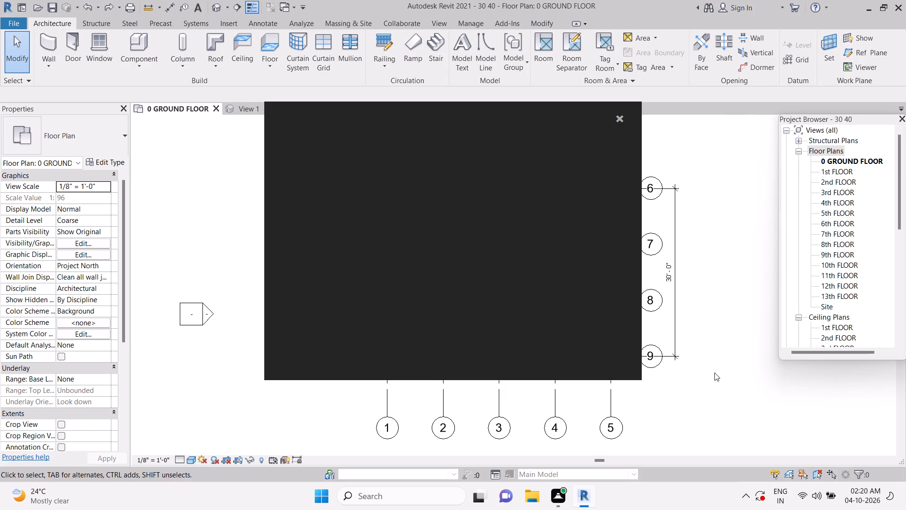
Dismiss the notification card covering the floor plan.
left_click(622, 112)
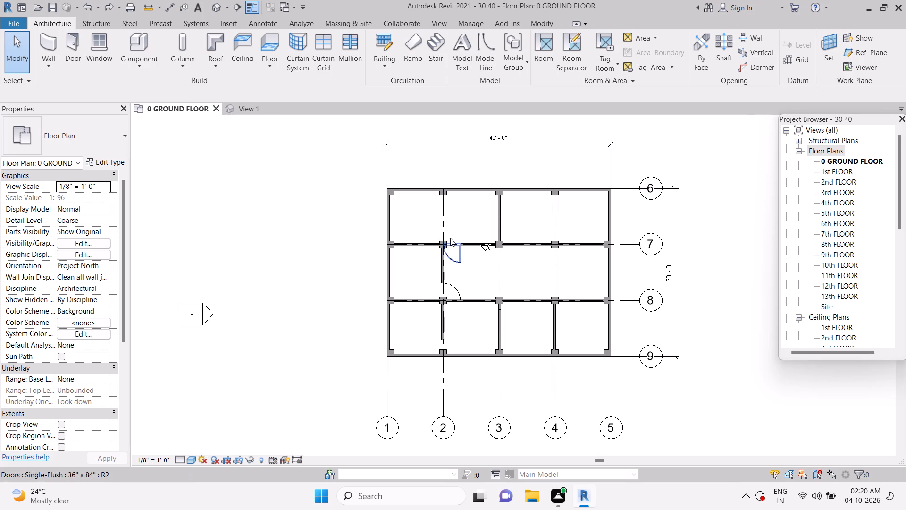
Delete the door and the double casement window from the grid 7 partition, plus the door from the grid 2 partition.
left_click(453, 251)
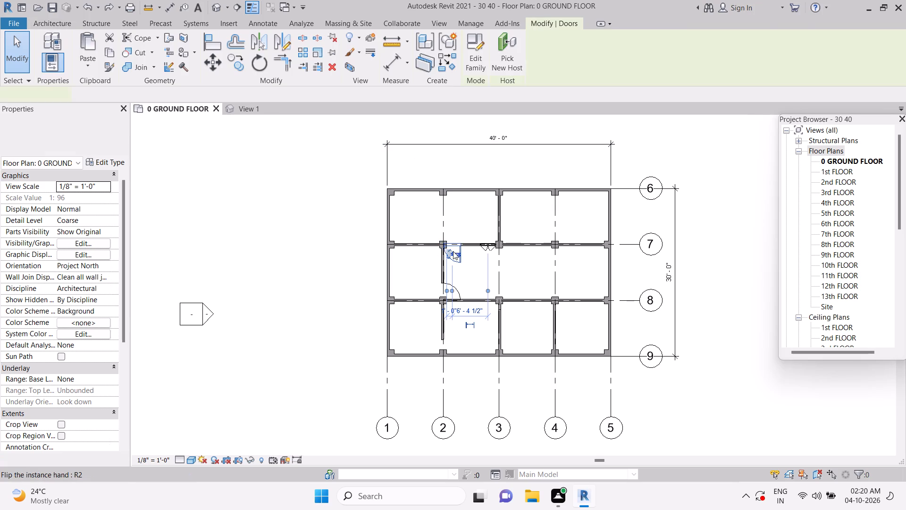
key("Delete")
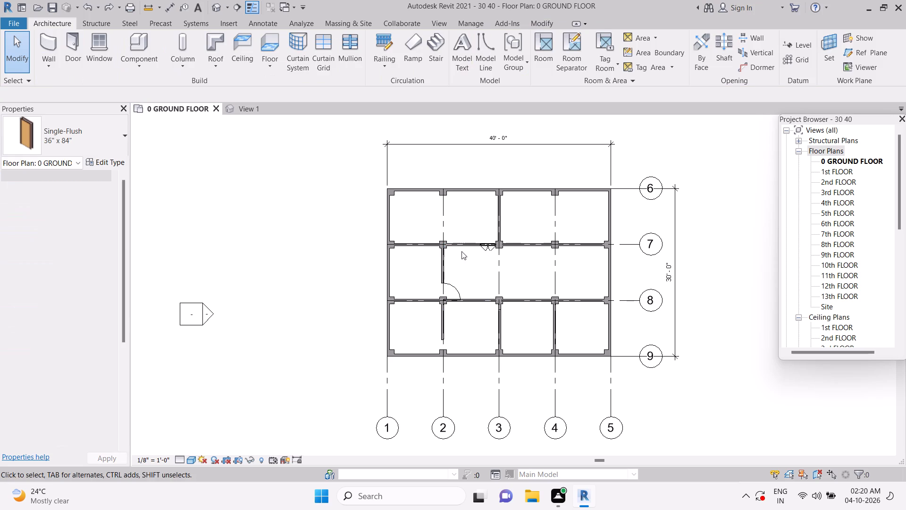
left_click(486, 246)
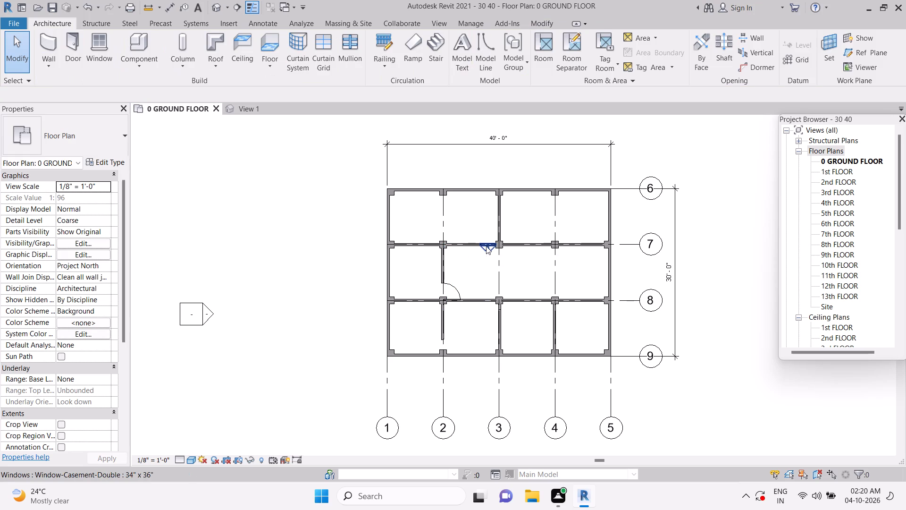
key("Delete")
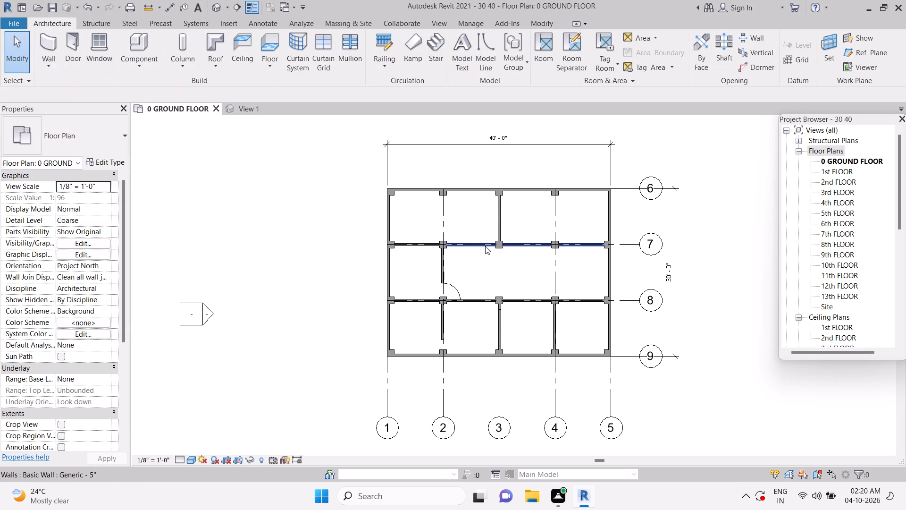
left_click(454, 287)
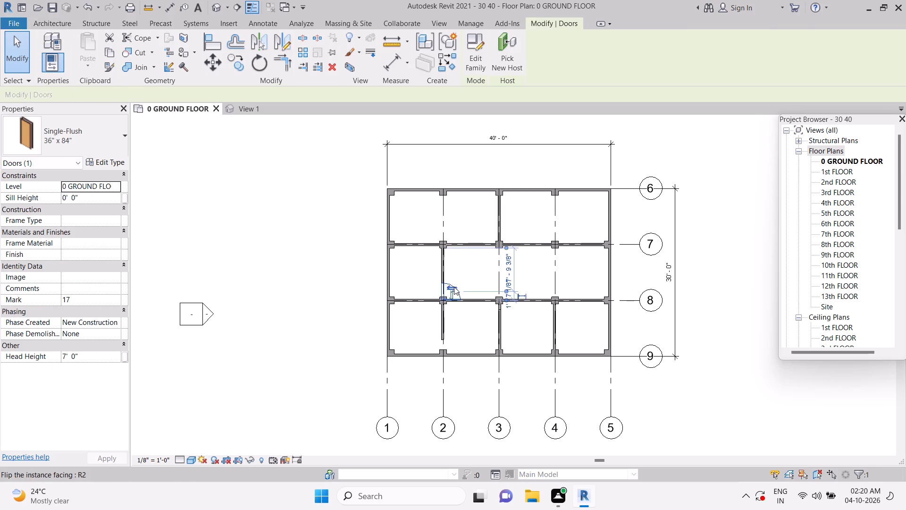
key("Delete")
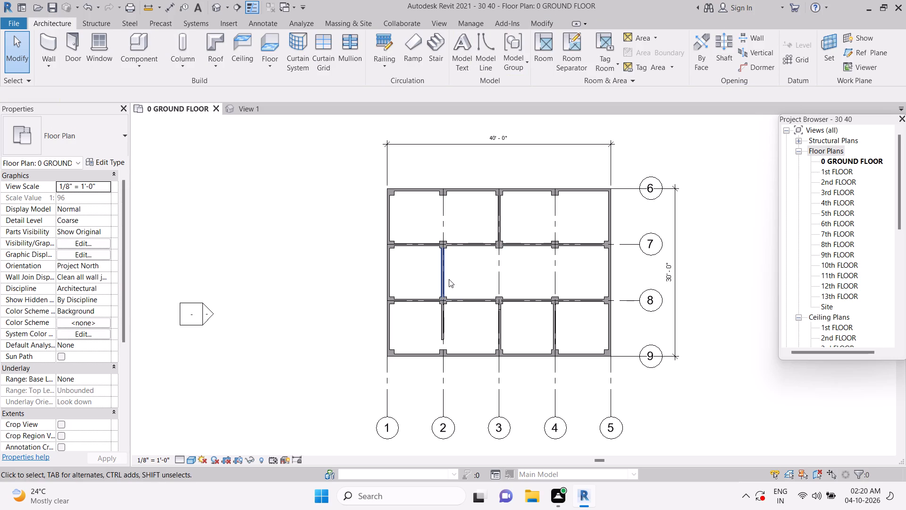
Delete the grid 2 partition between grids 7 and 8 and the short grid 2 partition between grids 8 and 9.
left_click(445, 279)
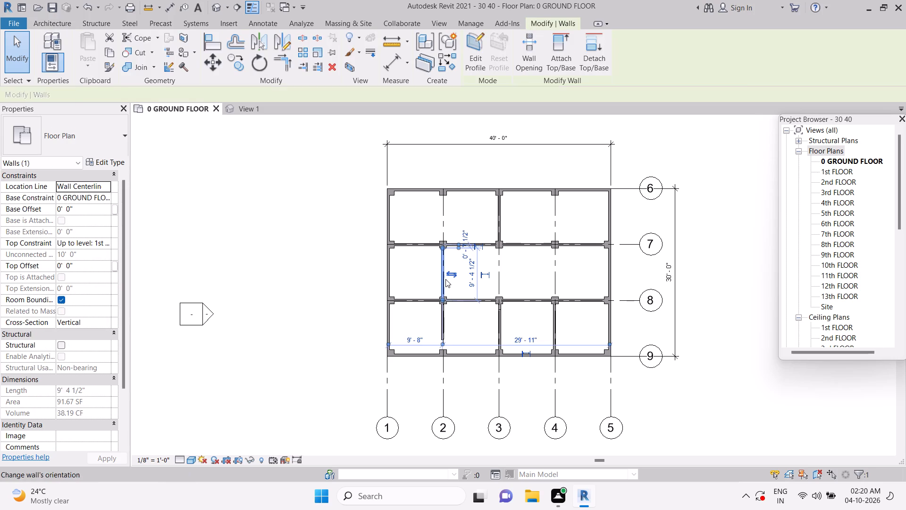
key("Delete")
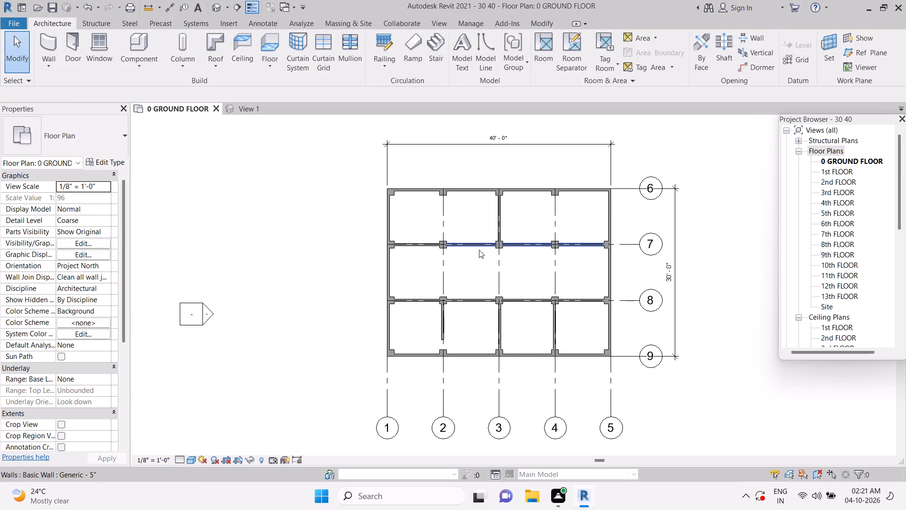
left_click(481, 245)
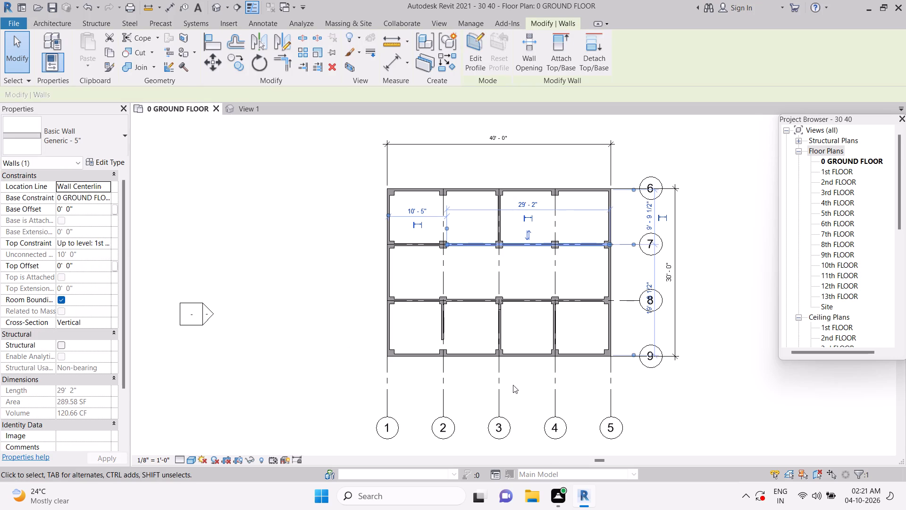
left_click(445, 326)
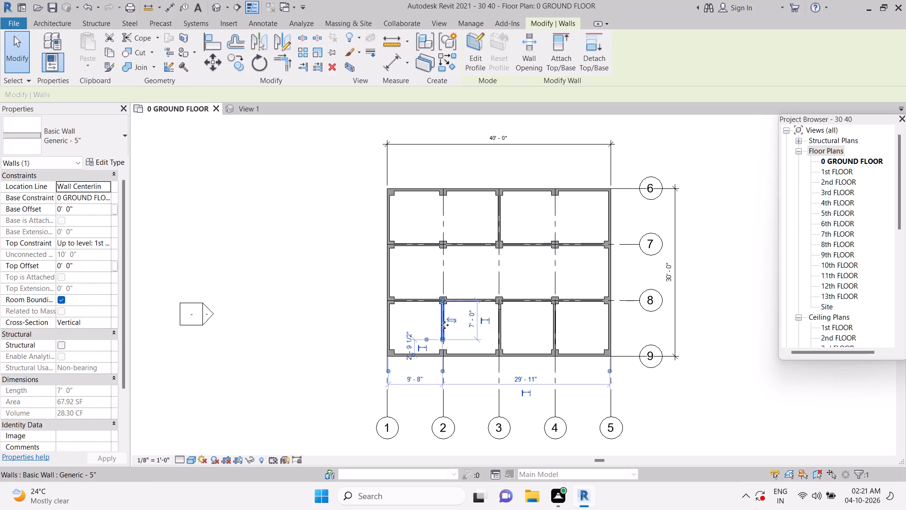
key("Delete")
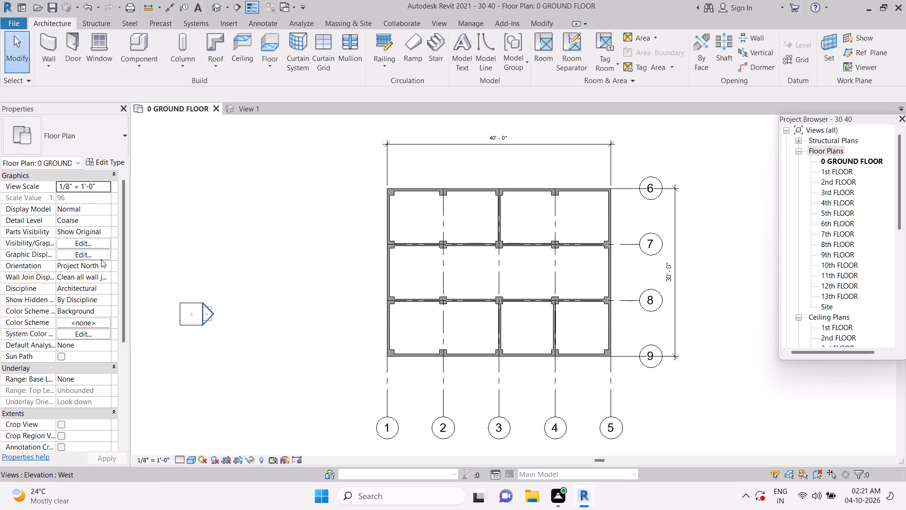
left_click(239, 269)
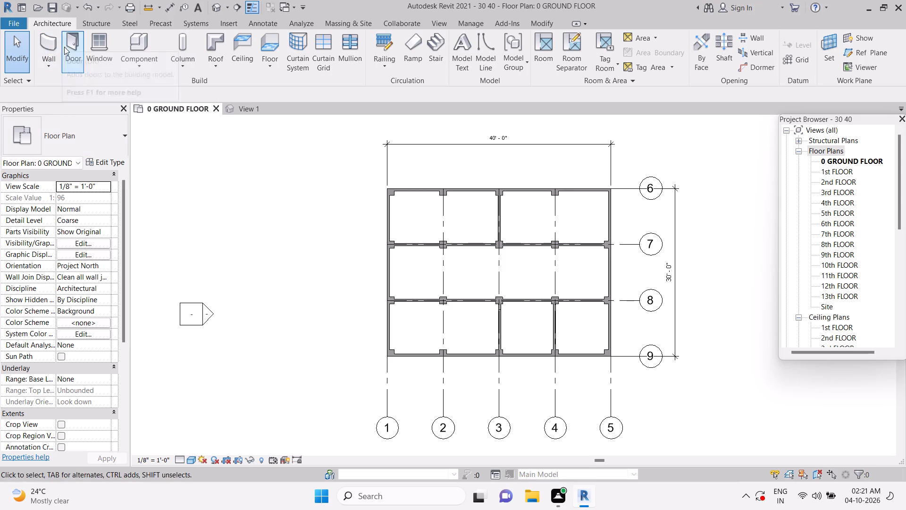
Place four Single-Flush 34" x 80" doors in the grid 7 and grid 8 partitions, beside grids 3 and 4, dismissing the notification card.
left_click(73, 36)
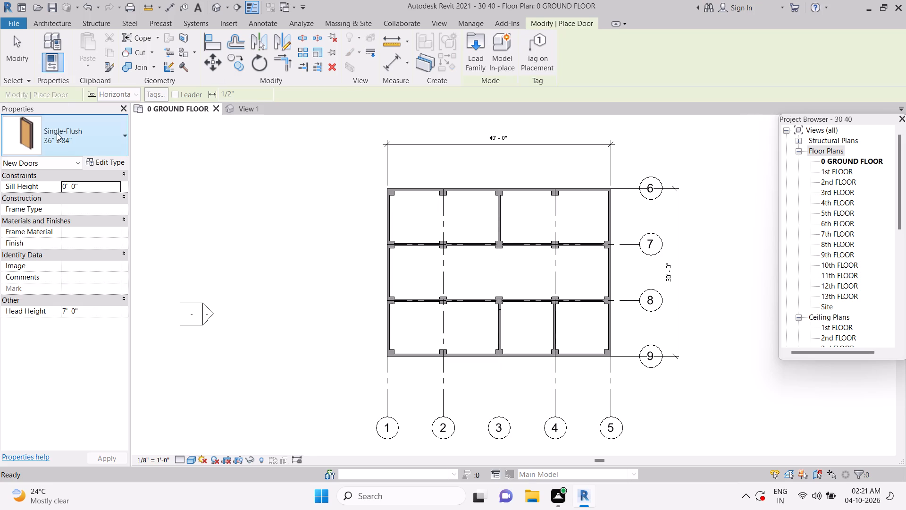
left_click(57, 138)
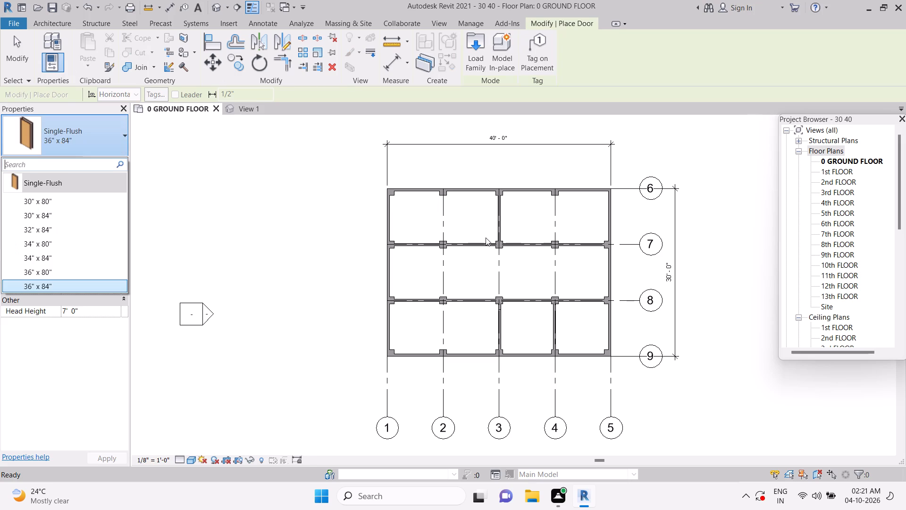
left_click(86, 245)
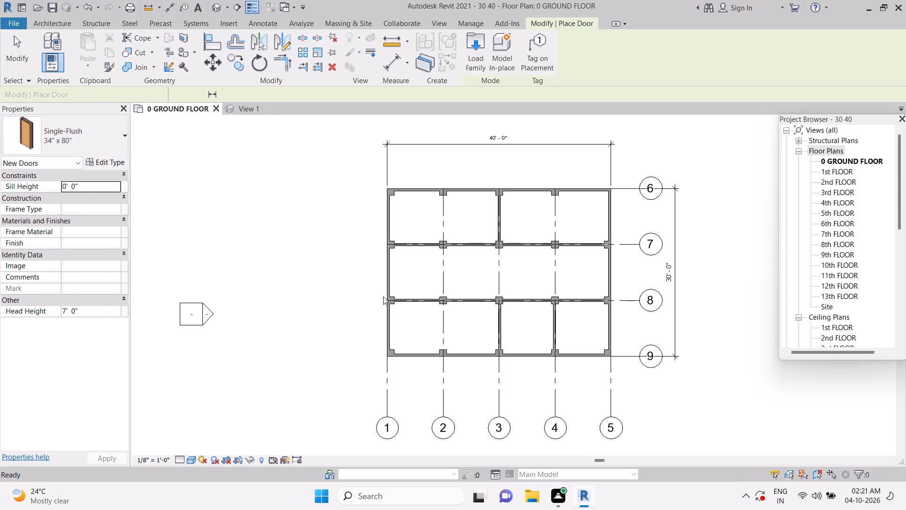
left_click(490, 239)
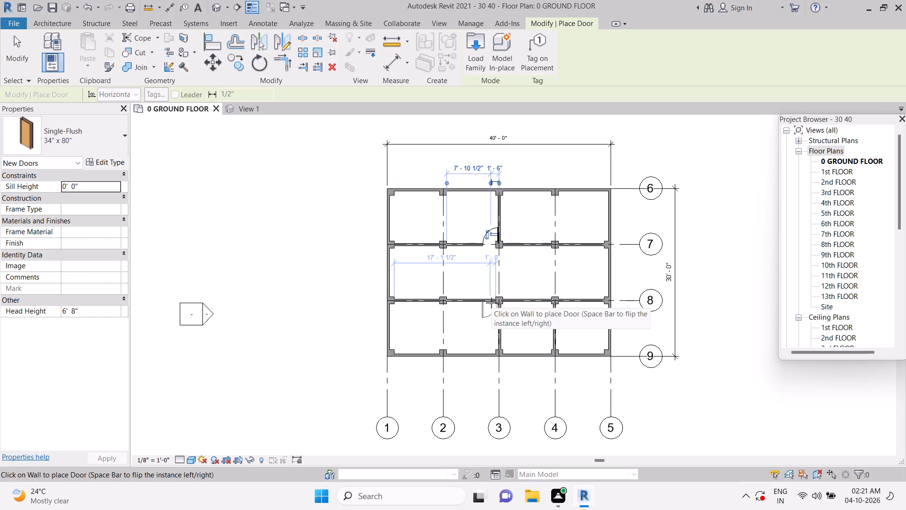
left_click(493, 303)
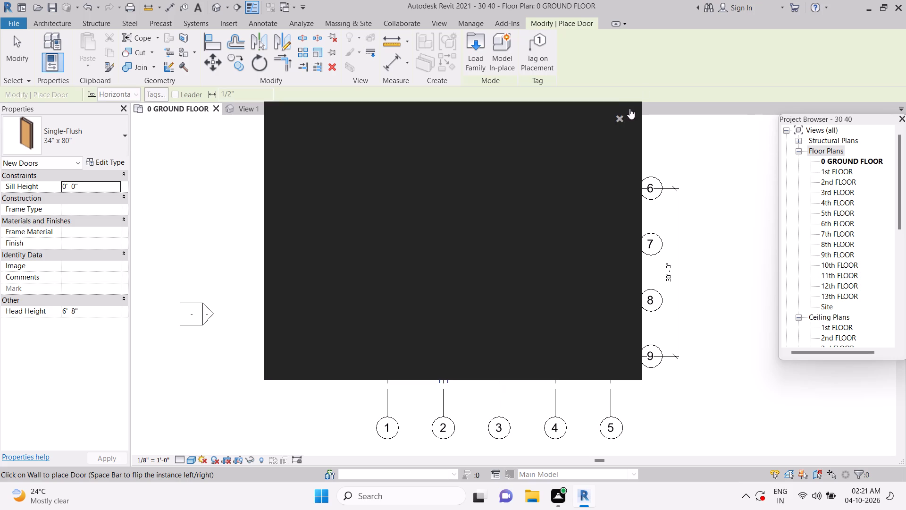
left_click(621, 117)
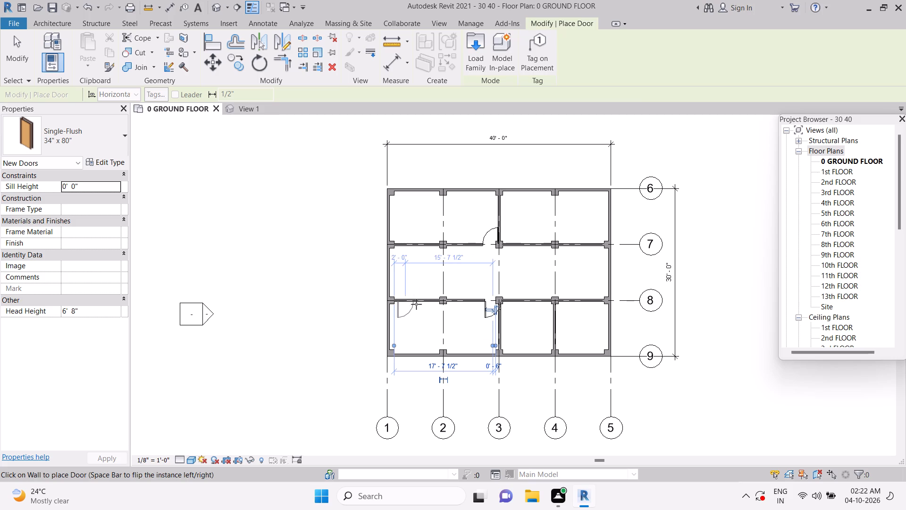
left_click(546, 239)
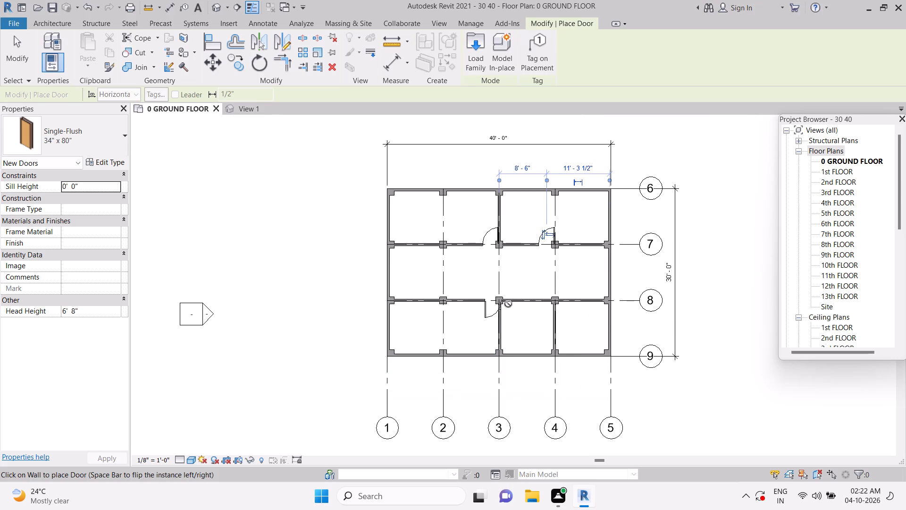
left_click(546, 305)
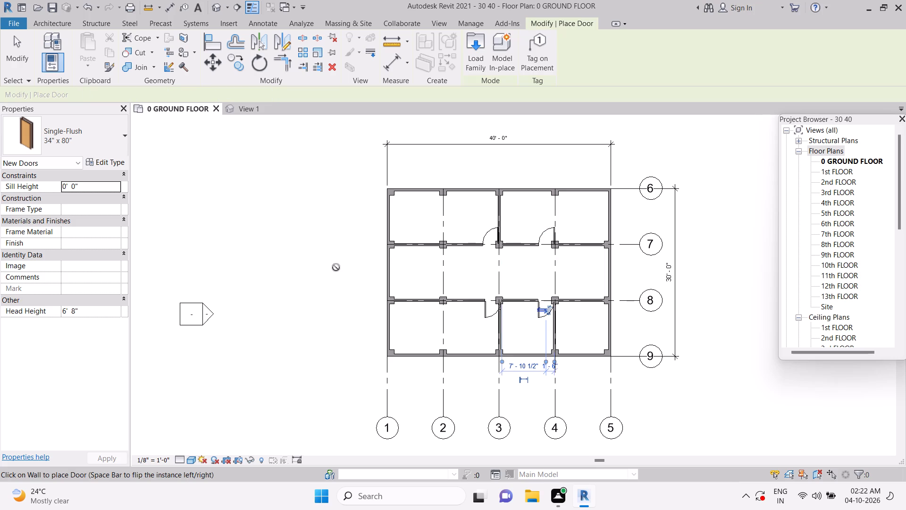
left_click(280, 258)
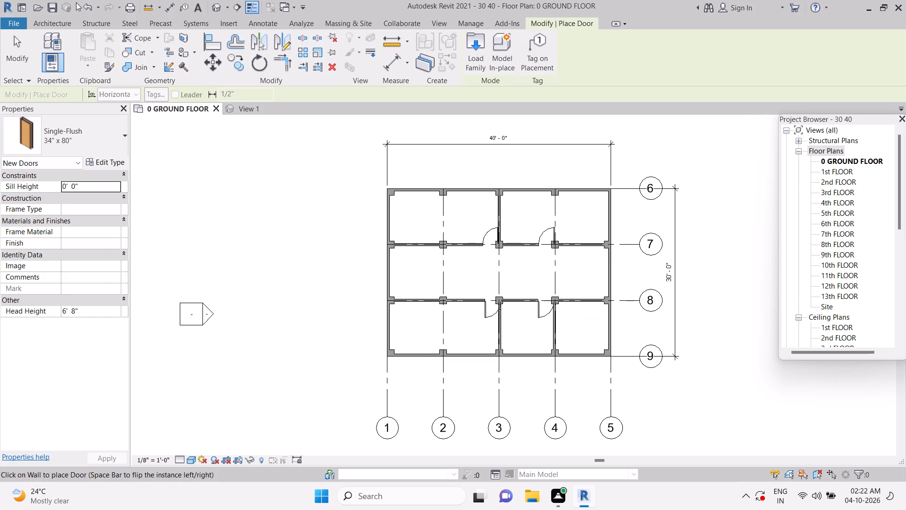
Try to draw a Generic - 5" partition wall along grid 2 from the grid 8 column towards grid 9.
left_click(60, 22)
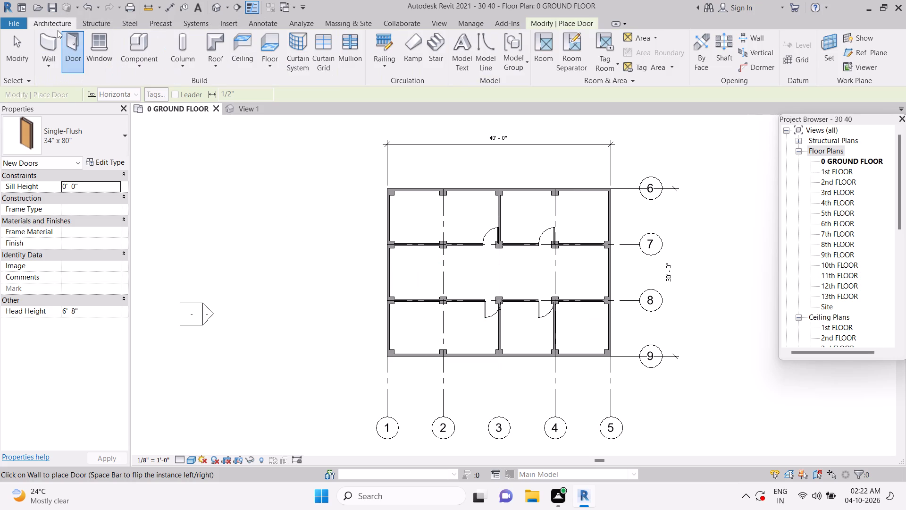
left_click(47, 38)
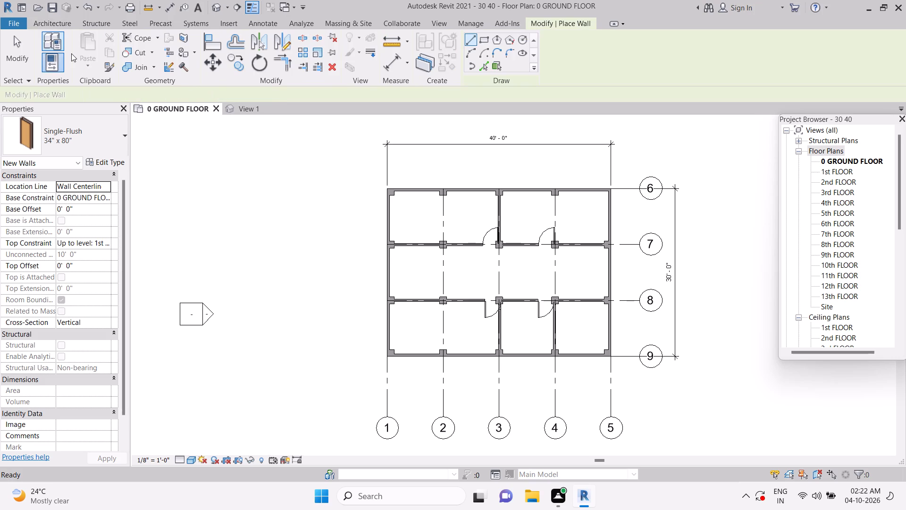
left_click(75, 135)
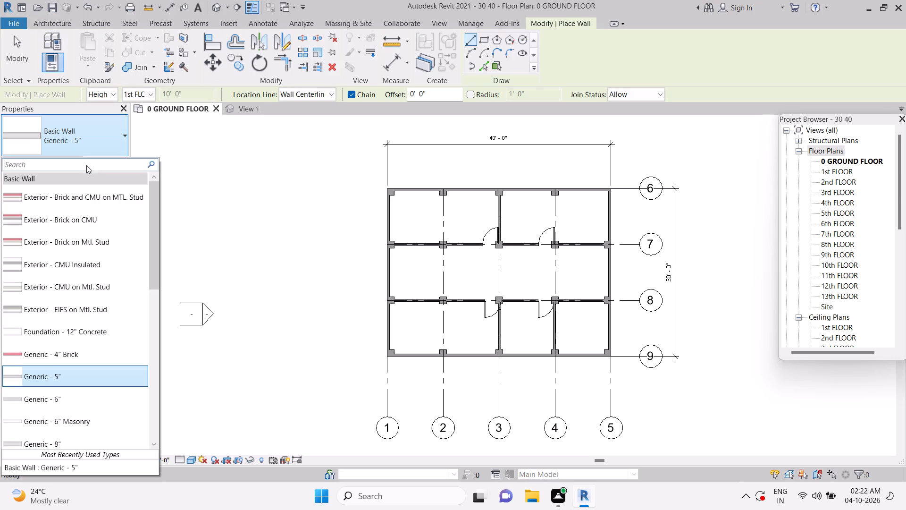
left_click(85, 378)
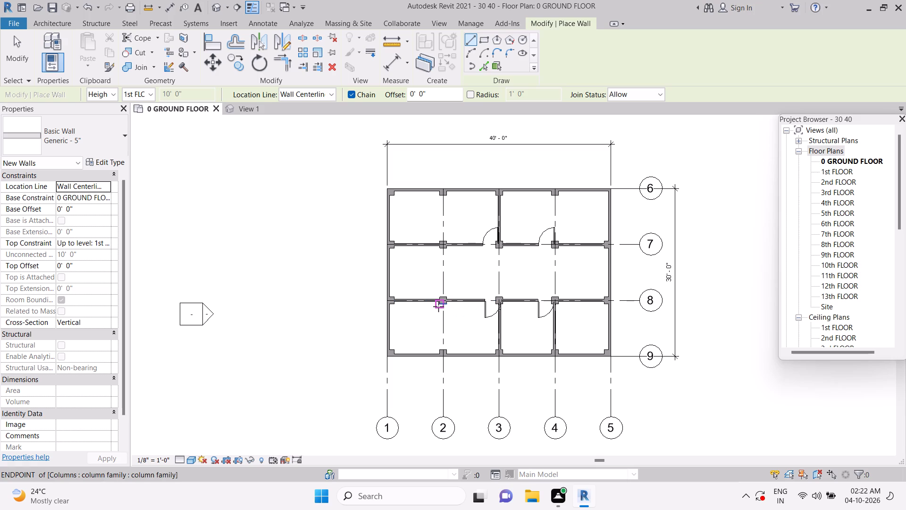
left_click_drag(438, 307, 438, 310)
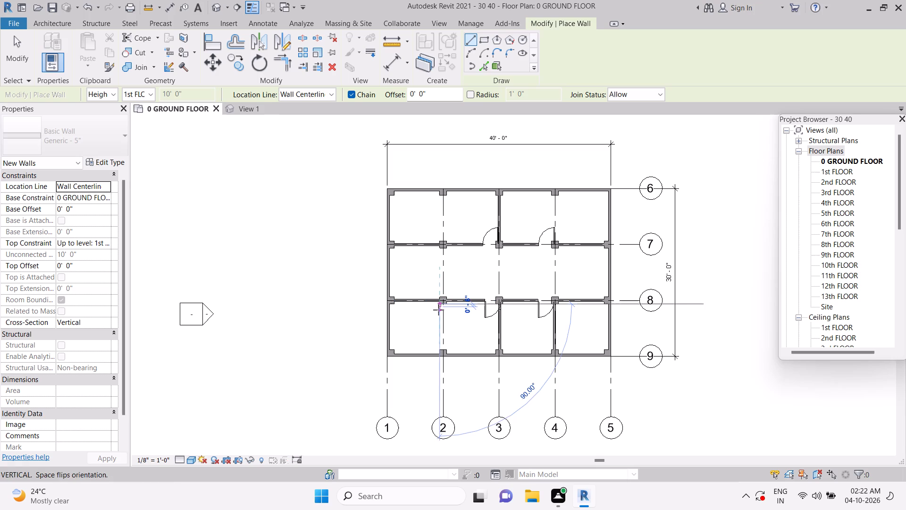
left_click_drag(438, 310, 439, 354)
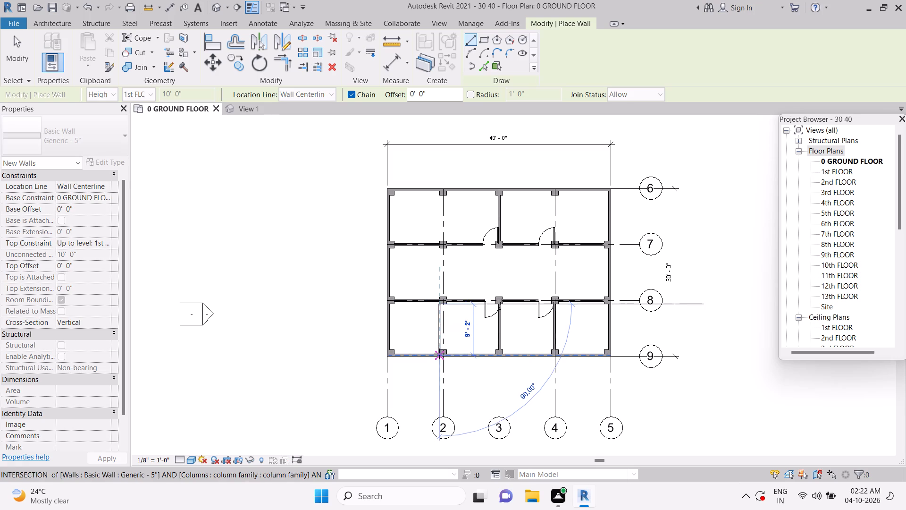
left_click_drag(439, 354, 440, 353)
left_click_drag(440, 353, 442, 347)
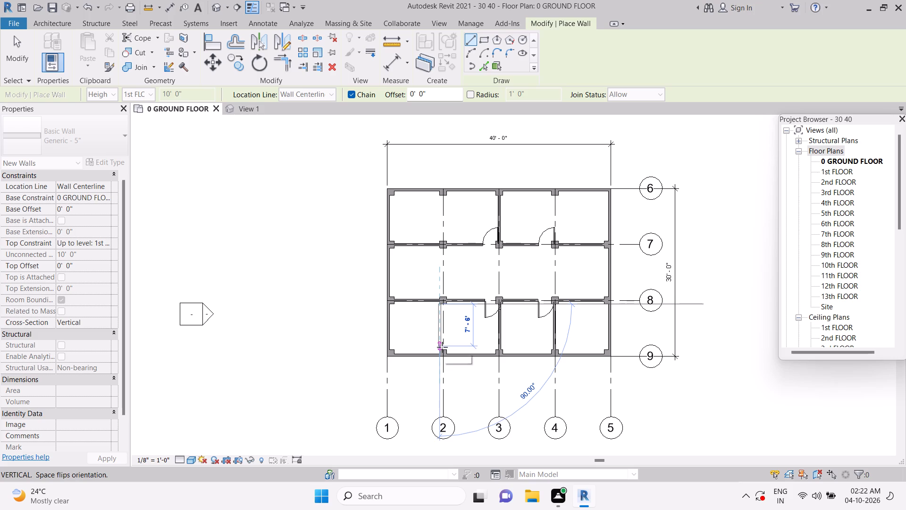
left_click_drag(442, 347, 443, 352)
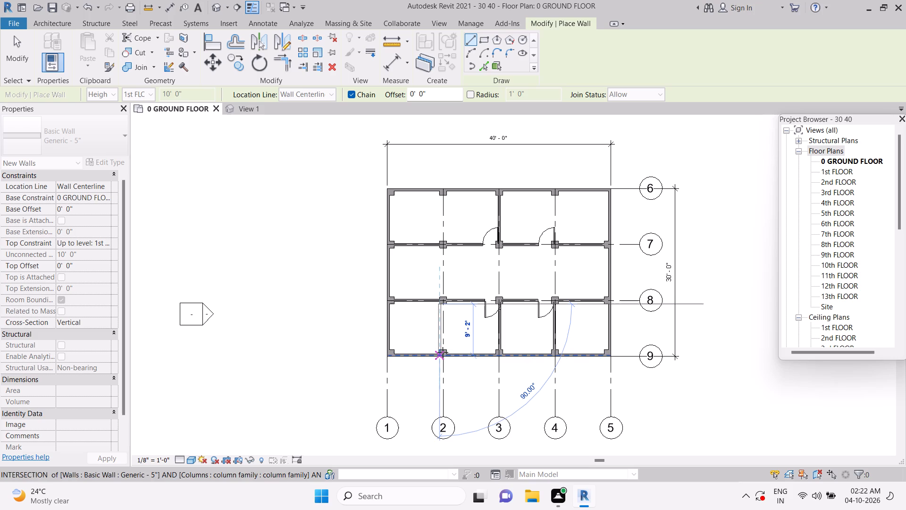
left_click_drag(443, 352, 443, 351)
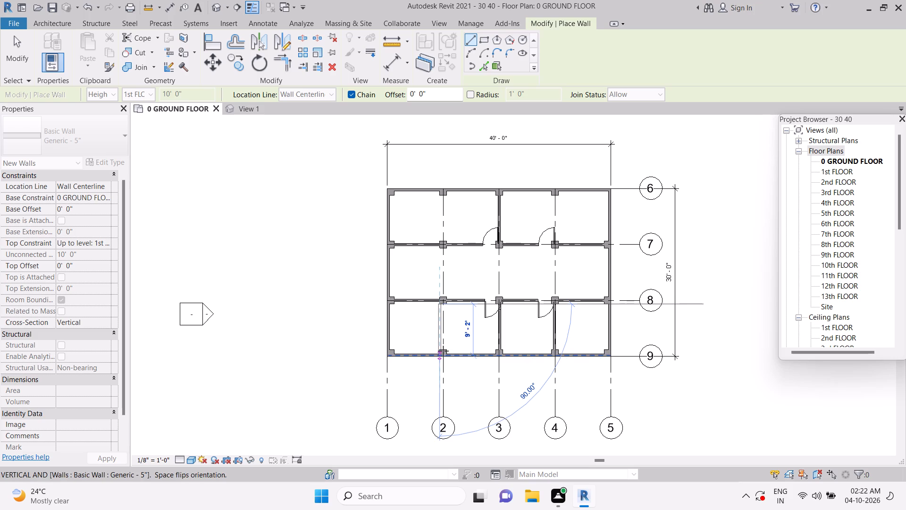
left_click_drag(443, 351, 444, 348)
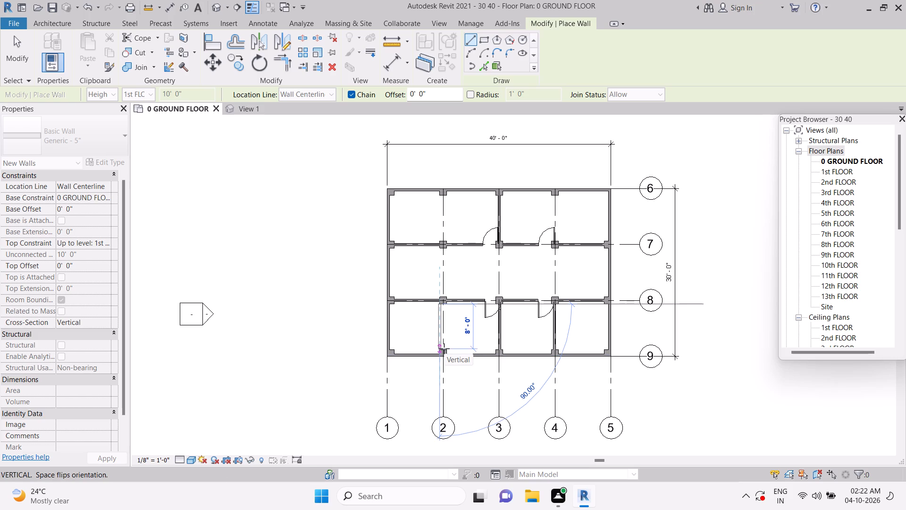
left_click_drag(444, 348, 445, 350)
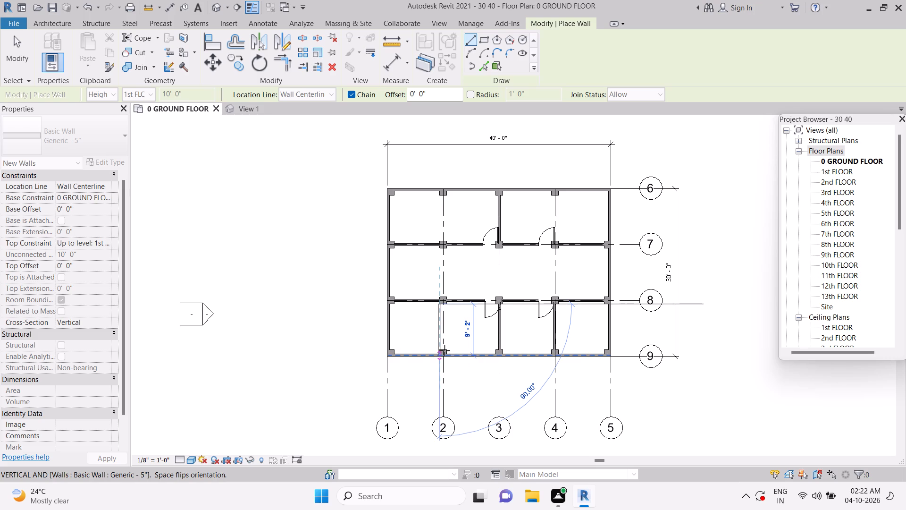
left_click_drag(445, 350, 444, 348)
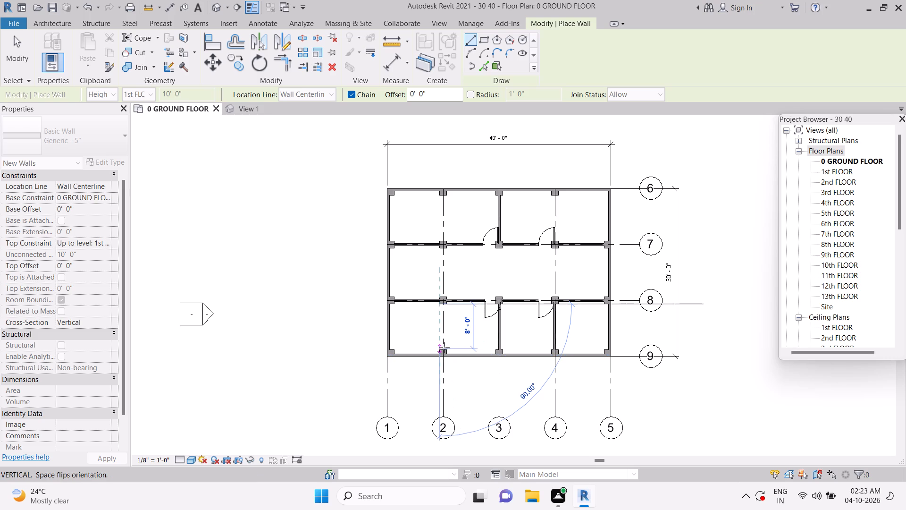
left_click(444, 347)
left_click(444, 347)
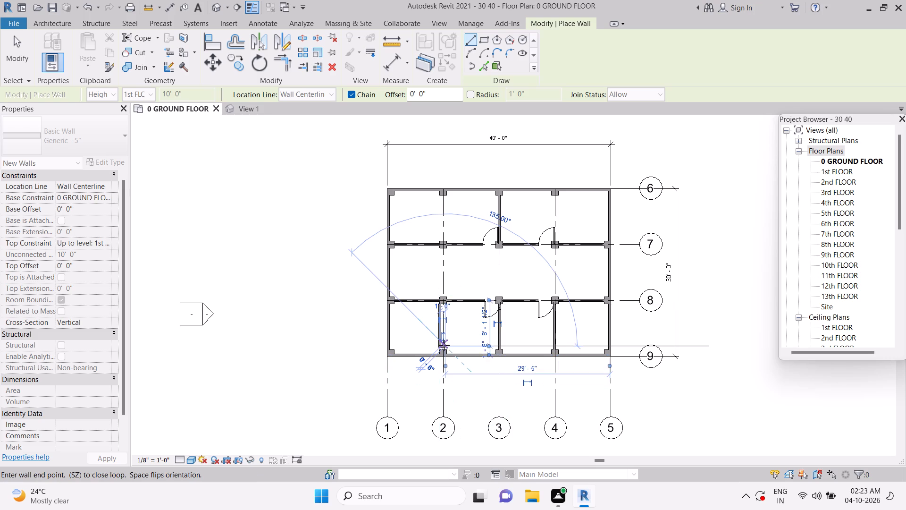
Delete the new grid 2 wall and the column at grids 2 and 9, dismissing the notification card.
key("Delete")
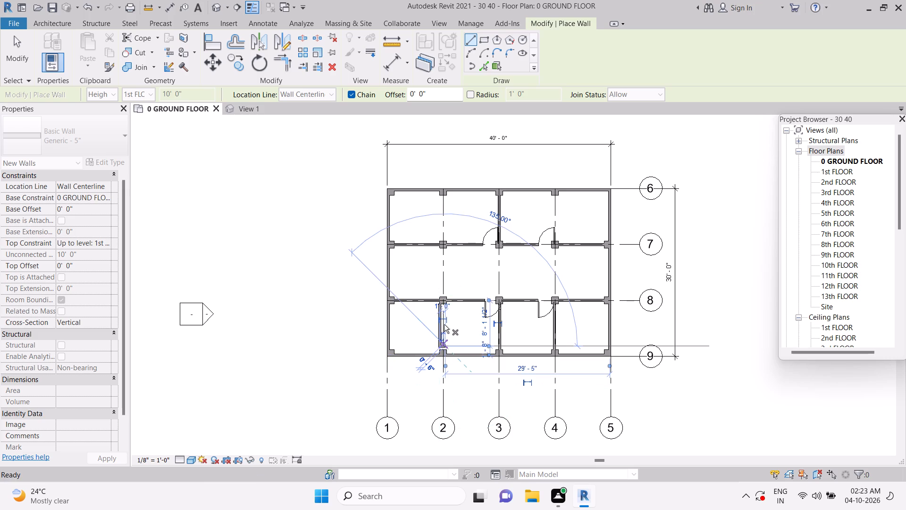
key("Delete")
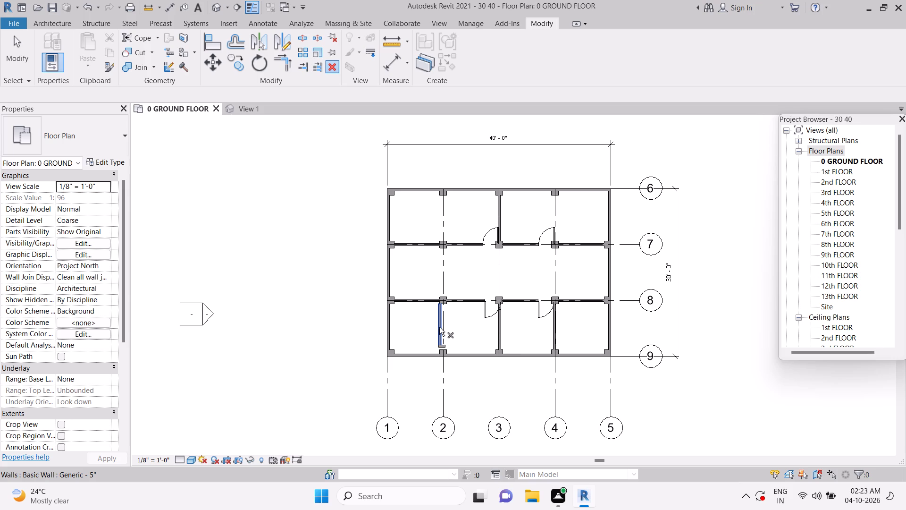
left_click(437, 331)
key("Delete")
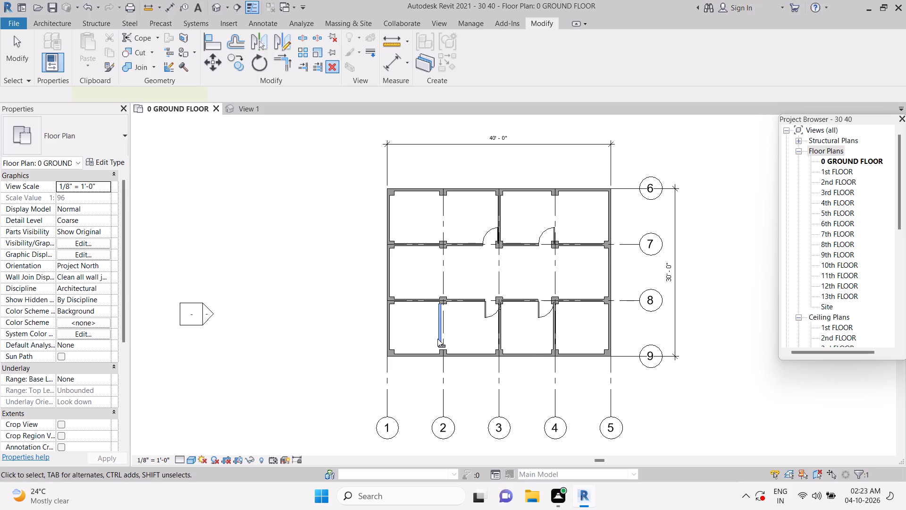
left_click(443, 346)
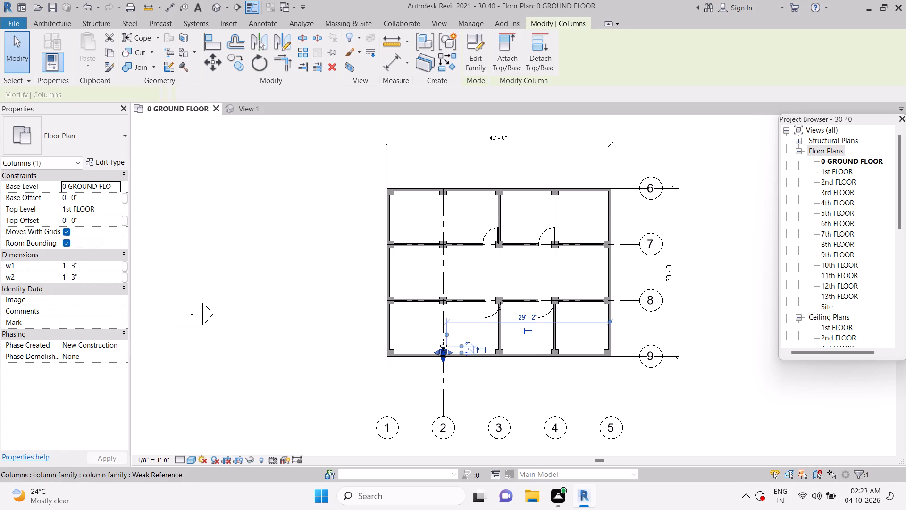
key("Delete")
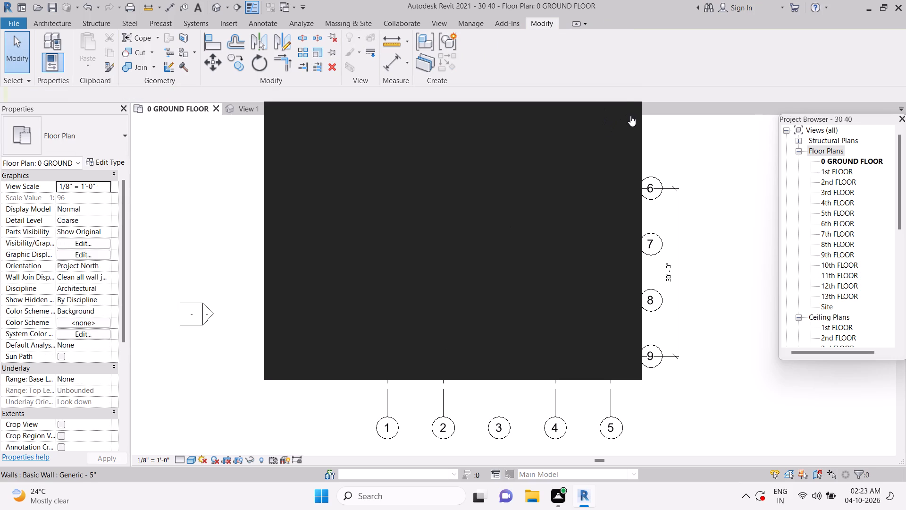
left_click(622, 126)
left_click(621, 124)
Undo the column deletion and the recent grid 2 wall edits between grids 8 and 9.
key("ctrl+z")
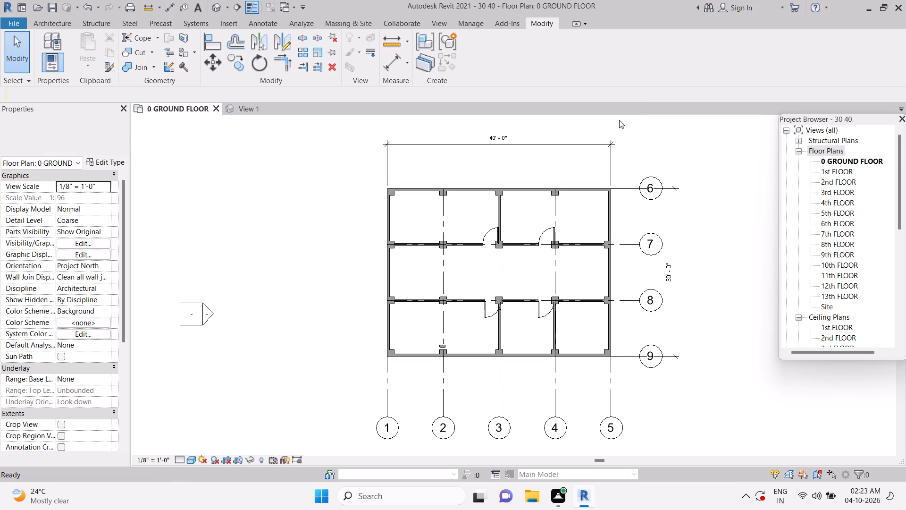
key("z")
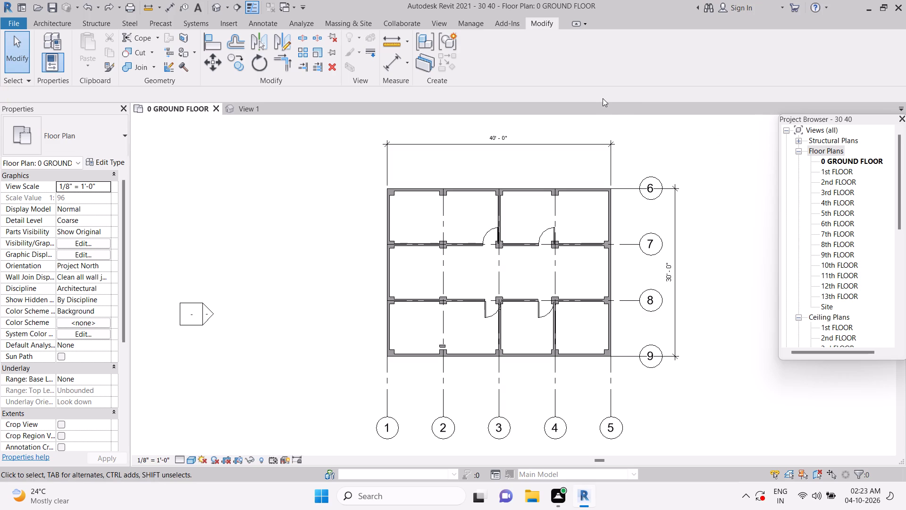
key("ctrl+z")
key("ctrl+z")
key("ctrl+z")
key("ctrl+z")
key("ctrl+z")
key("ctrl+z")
Draw a Generic - 5" wall about 9'-2" long beside grid 2, from the grid 8 column to the grid 9 exterior wall.
left_click(46, 26)
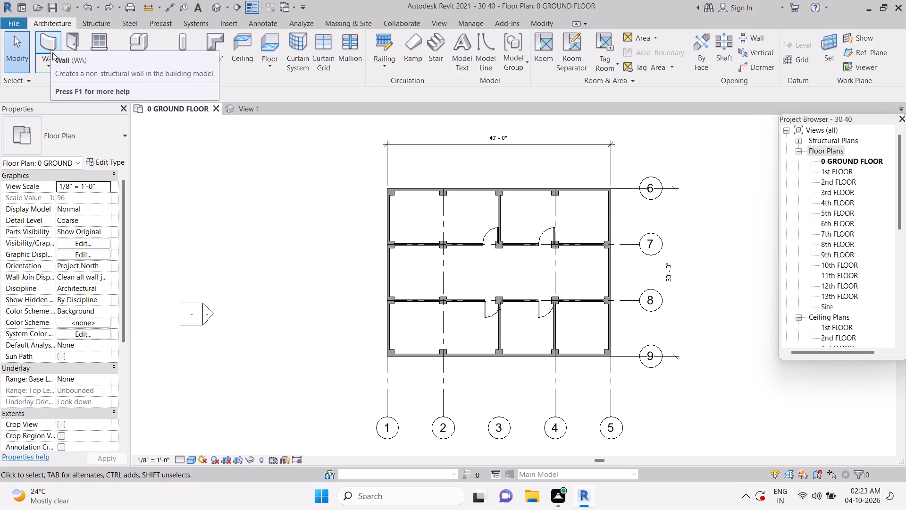
left_click(54, 50)
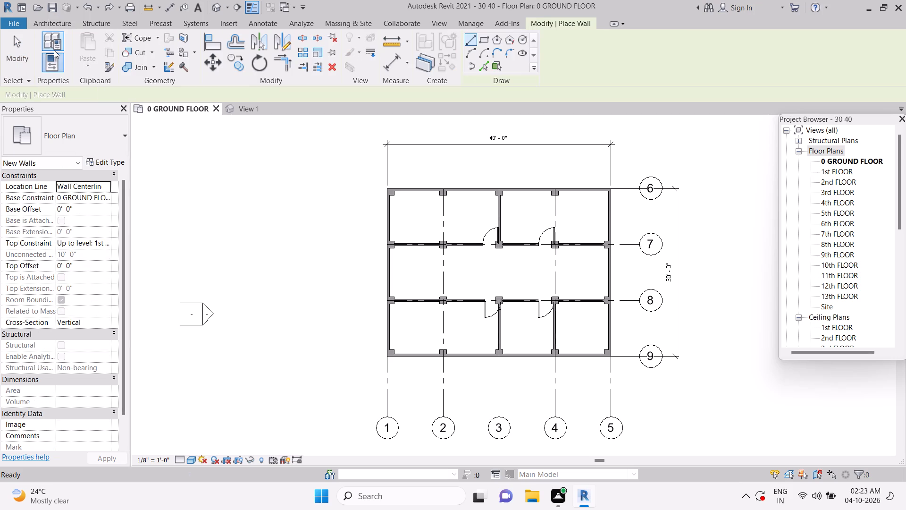
left_click(69, 143)
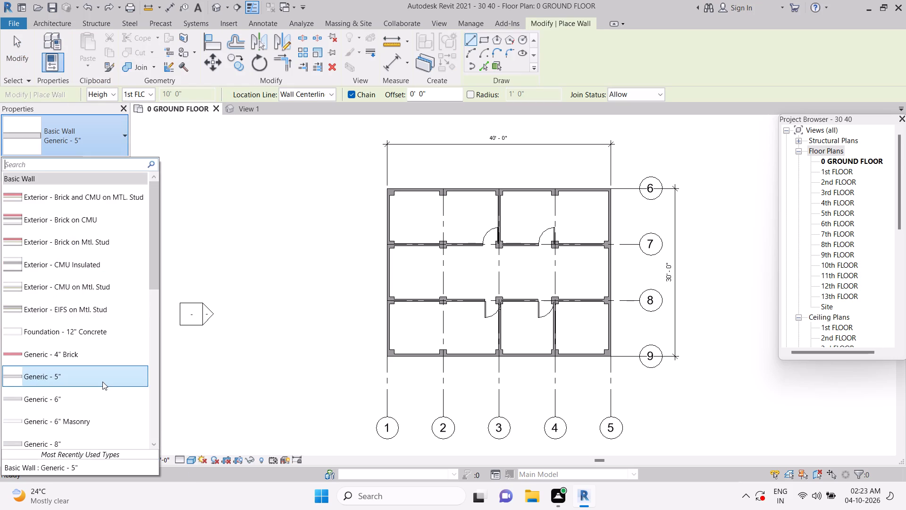
left_click(102, 381)
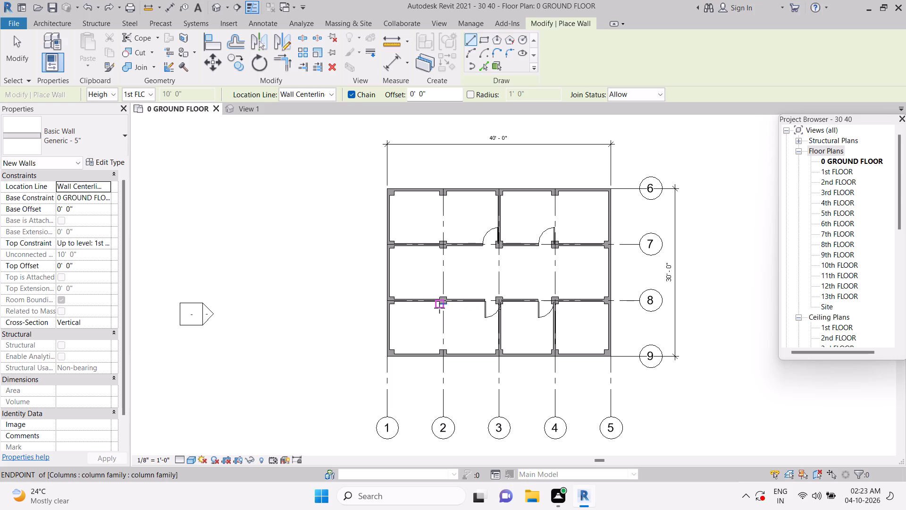
left_click_drag(439, 308, 438, 317)
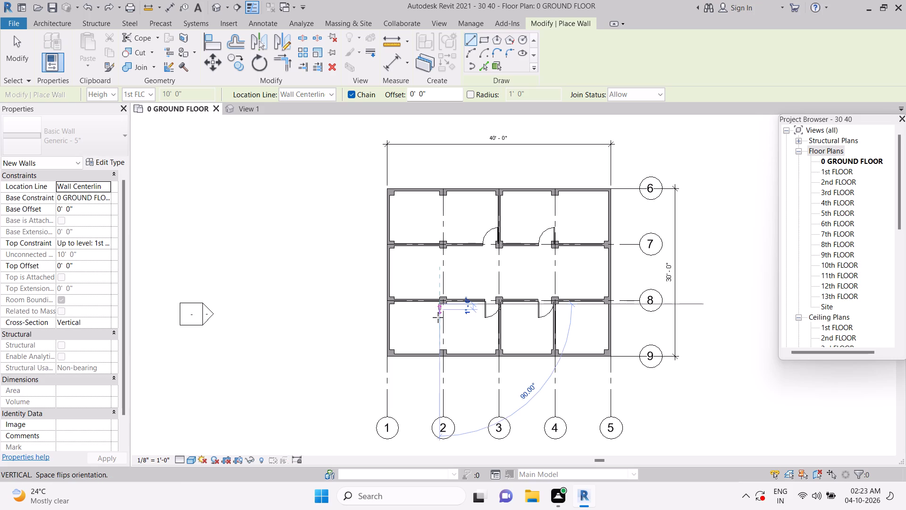
left_click_drag(438, 317, 437, 351)
left_click(437, 351)
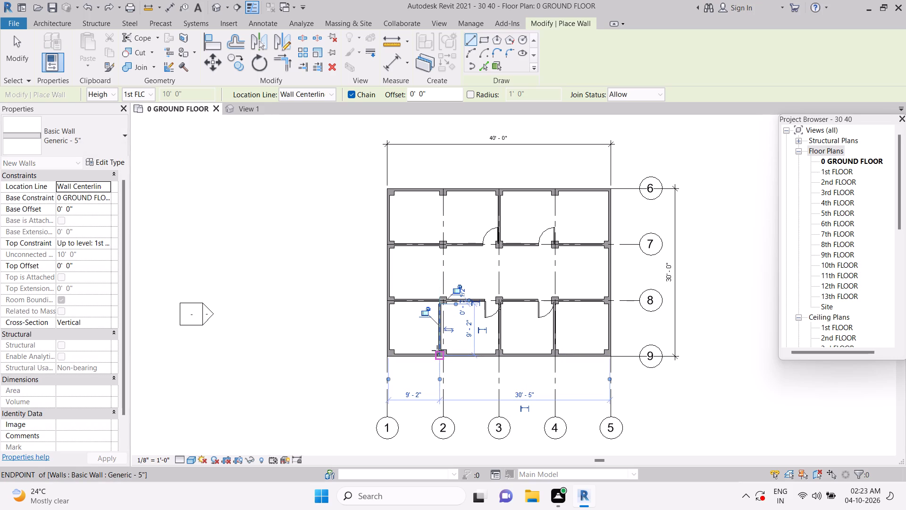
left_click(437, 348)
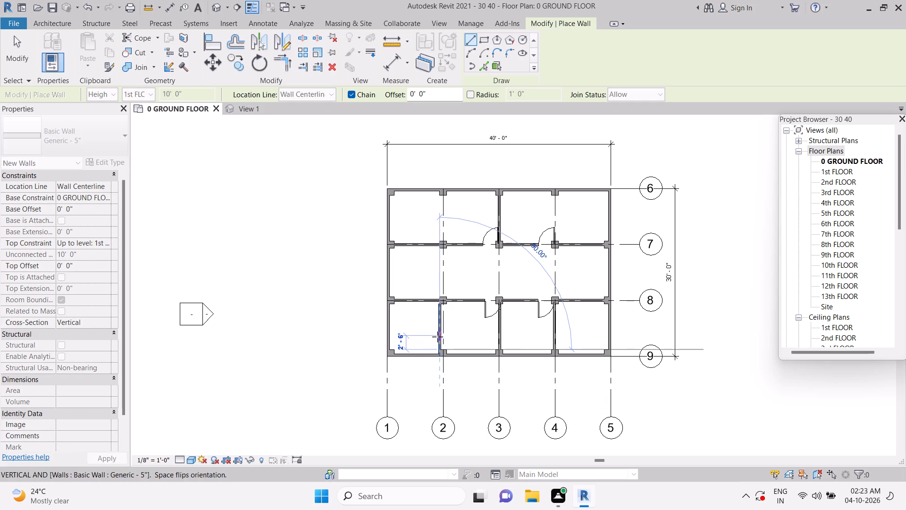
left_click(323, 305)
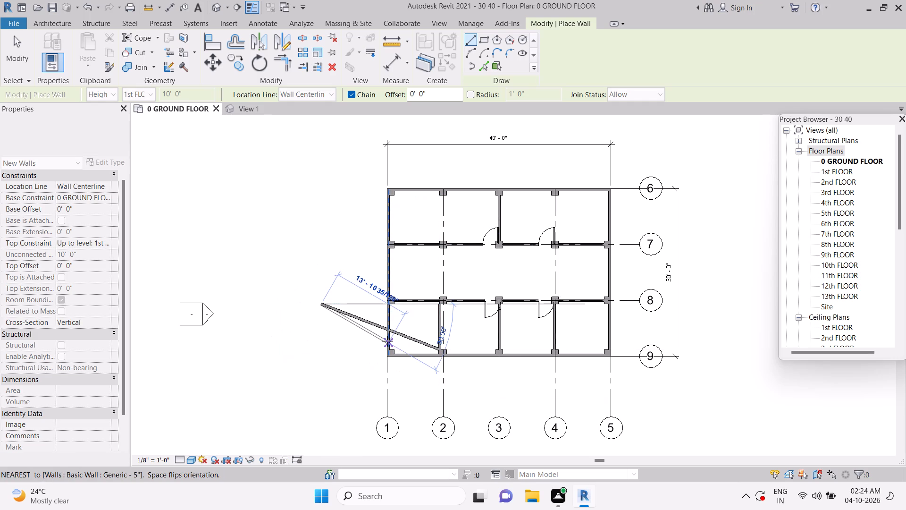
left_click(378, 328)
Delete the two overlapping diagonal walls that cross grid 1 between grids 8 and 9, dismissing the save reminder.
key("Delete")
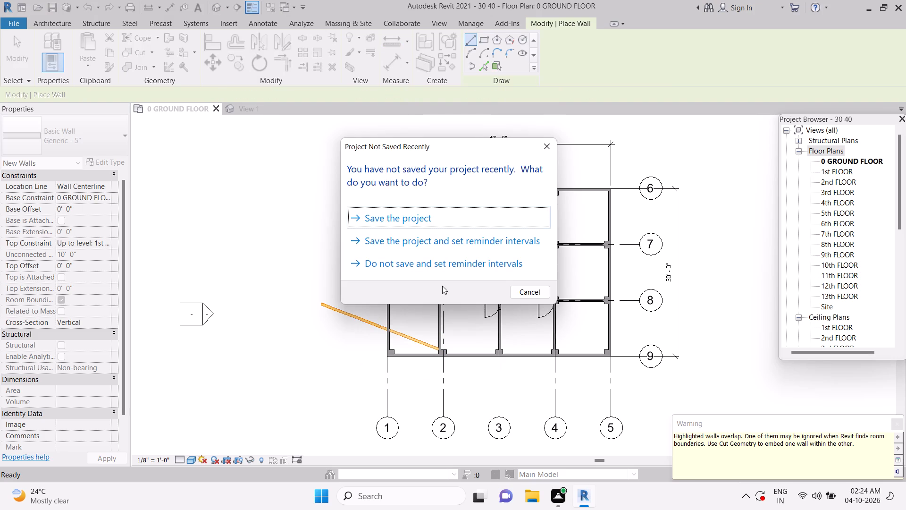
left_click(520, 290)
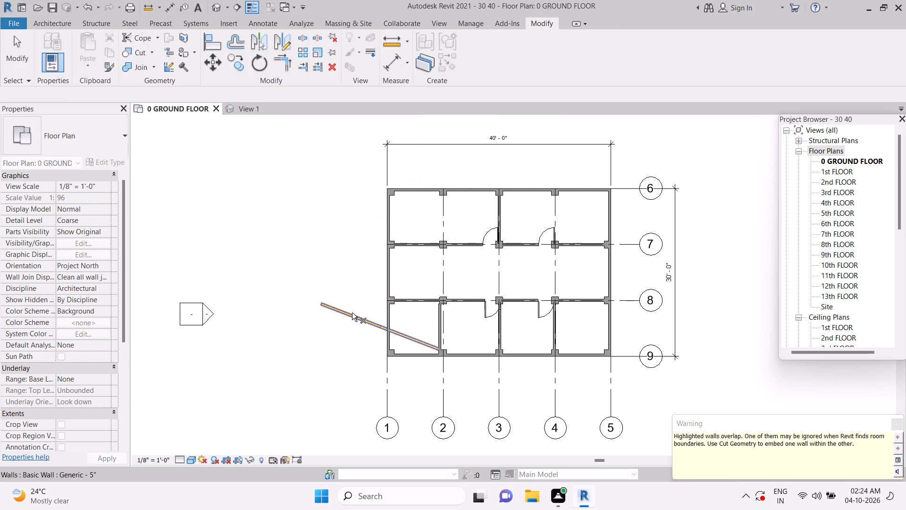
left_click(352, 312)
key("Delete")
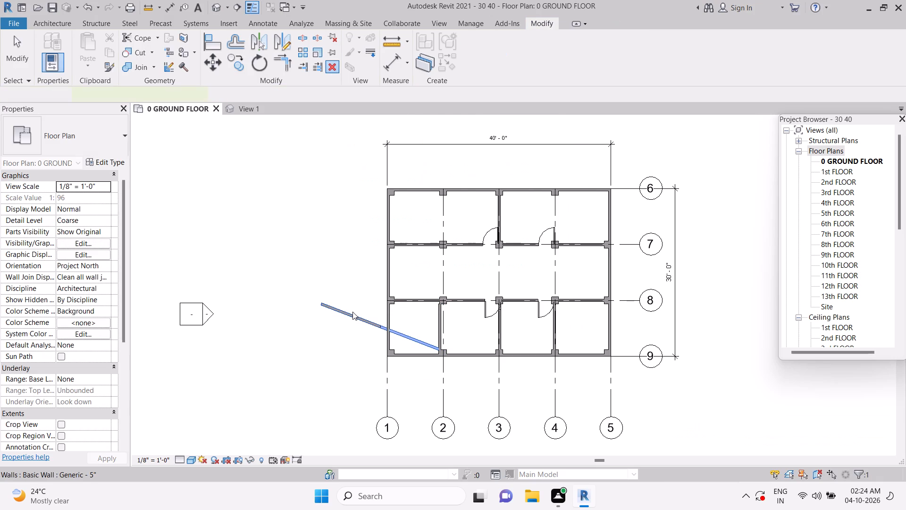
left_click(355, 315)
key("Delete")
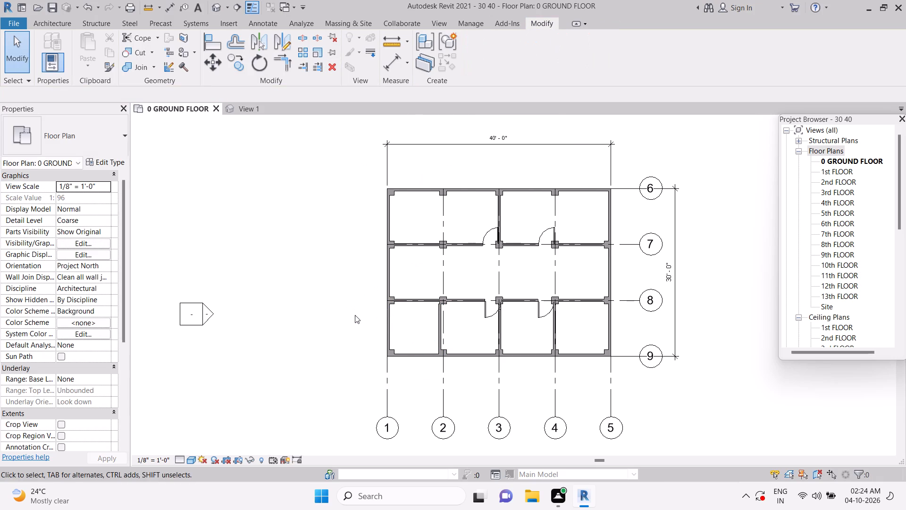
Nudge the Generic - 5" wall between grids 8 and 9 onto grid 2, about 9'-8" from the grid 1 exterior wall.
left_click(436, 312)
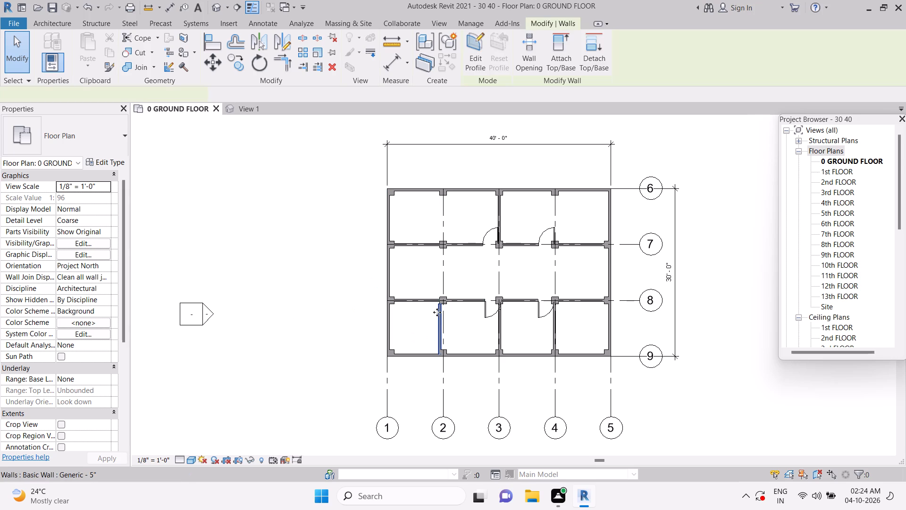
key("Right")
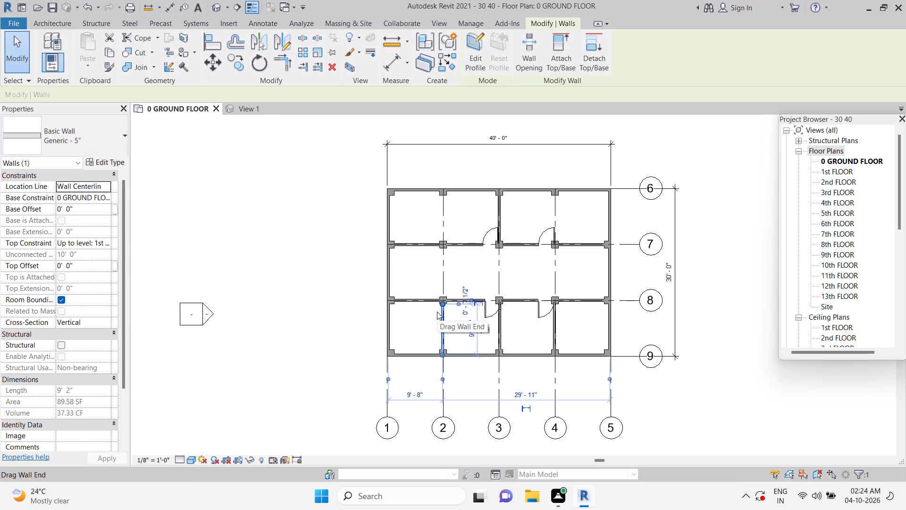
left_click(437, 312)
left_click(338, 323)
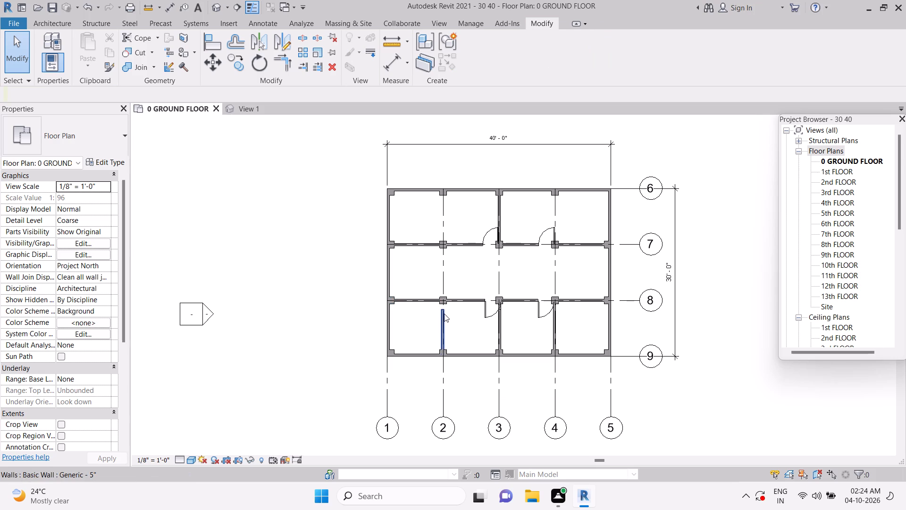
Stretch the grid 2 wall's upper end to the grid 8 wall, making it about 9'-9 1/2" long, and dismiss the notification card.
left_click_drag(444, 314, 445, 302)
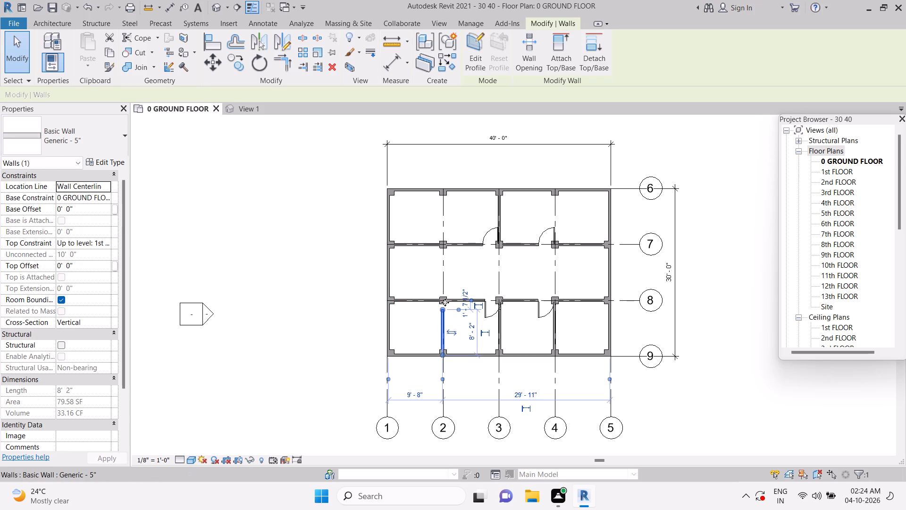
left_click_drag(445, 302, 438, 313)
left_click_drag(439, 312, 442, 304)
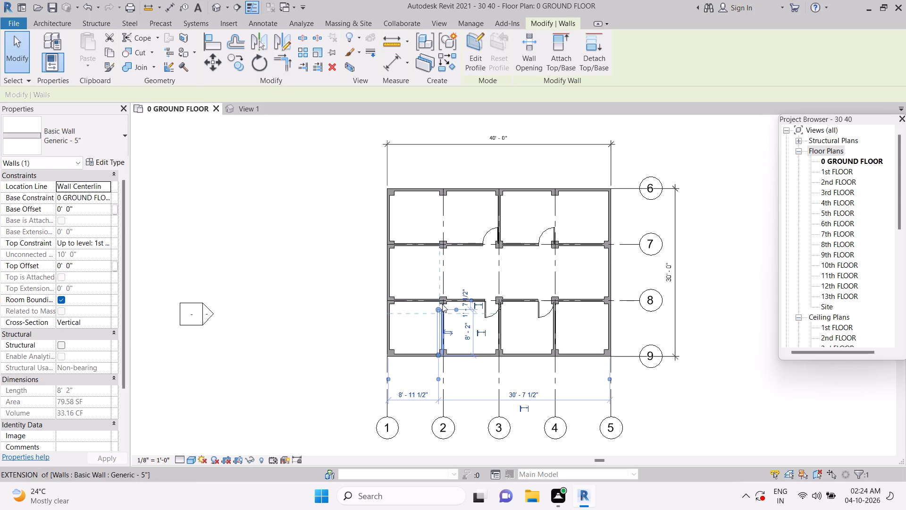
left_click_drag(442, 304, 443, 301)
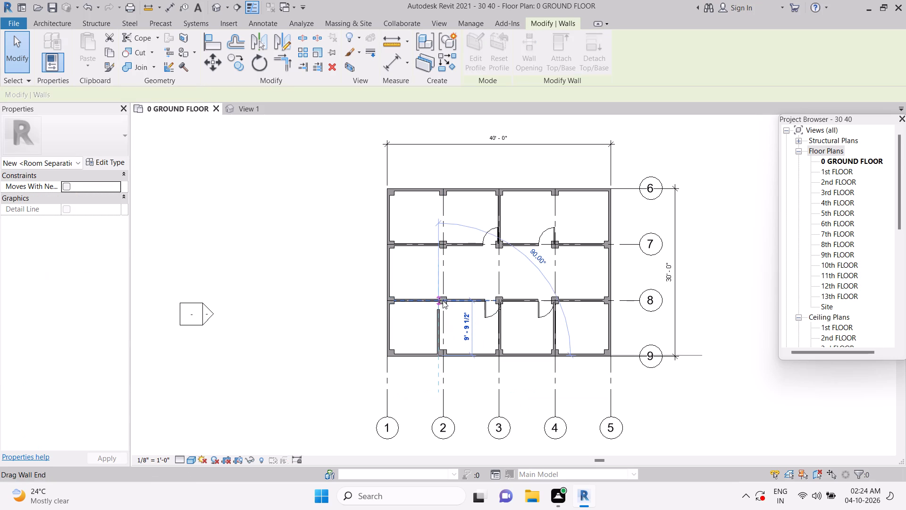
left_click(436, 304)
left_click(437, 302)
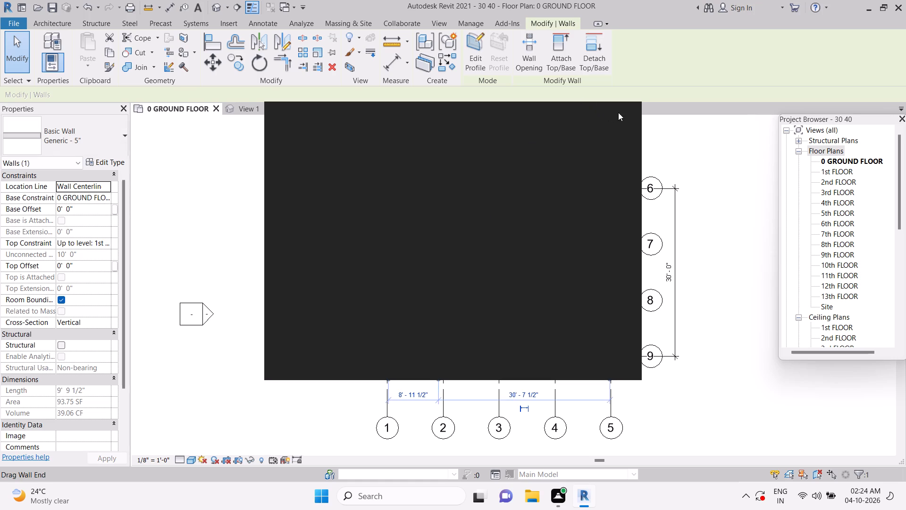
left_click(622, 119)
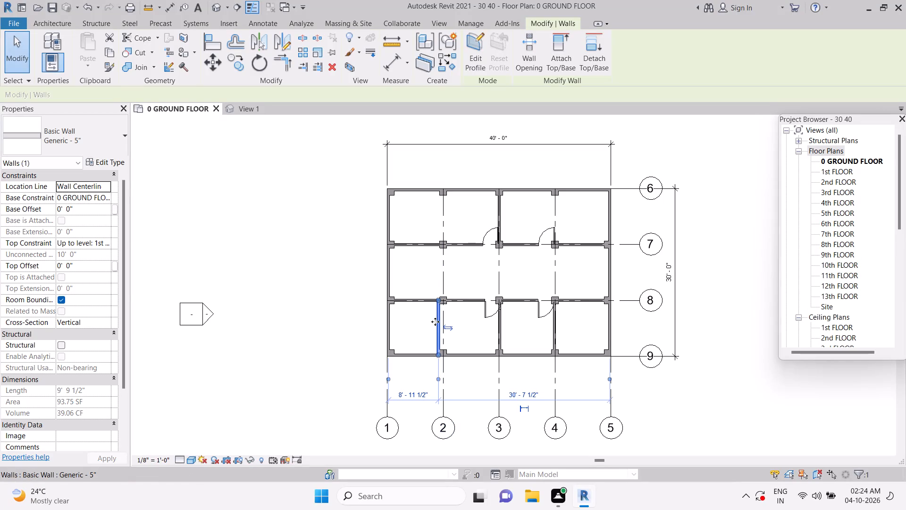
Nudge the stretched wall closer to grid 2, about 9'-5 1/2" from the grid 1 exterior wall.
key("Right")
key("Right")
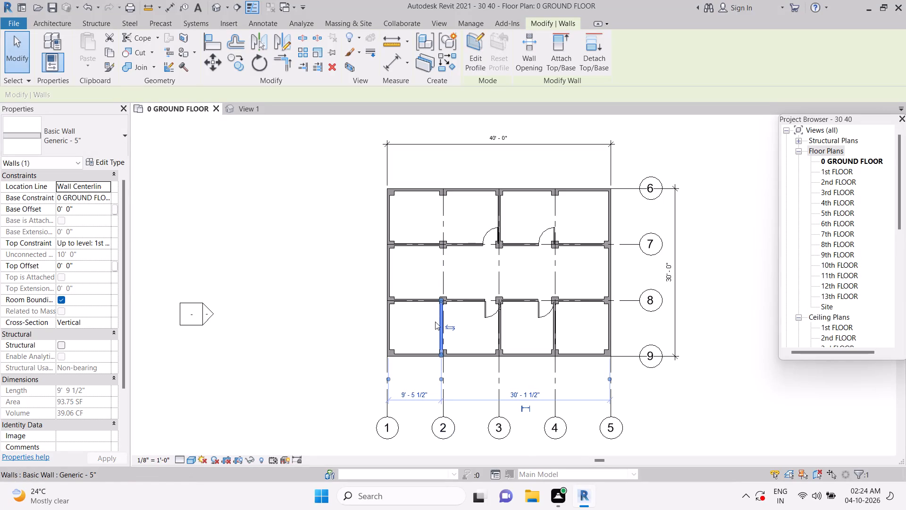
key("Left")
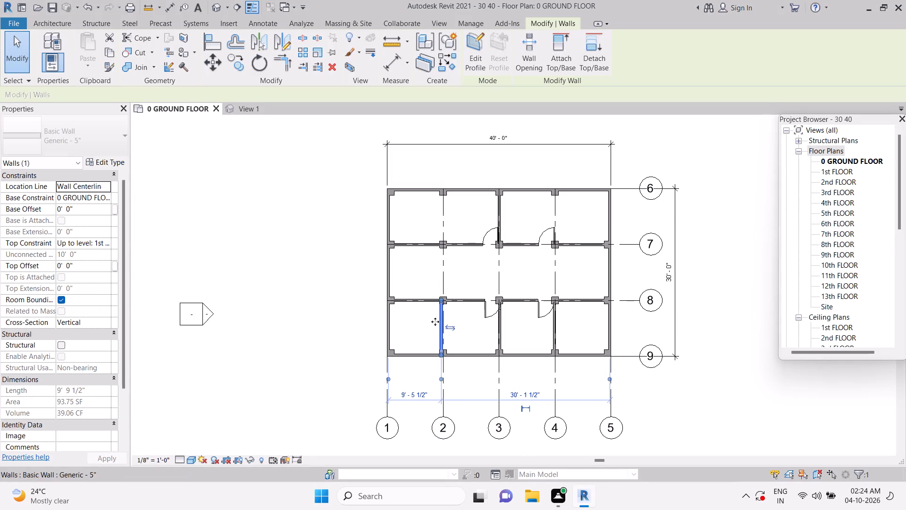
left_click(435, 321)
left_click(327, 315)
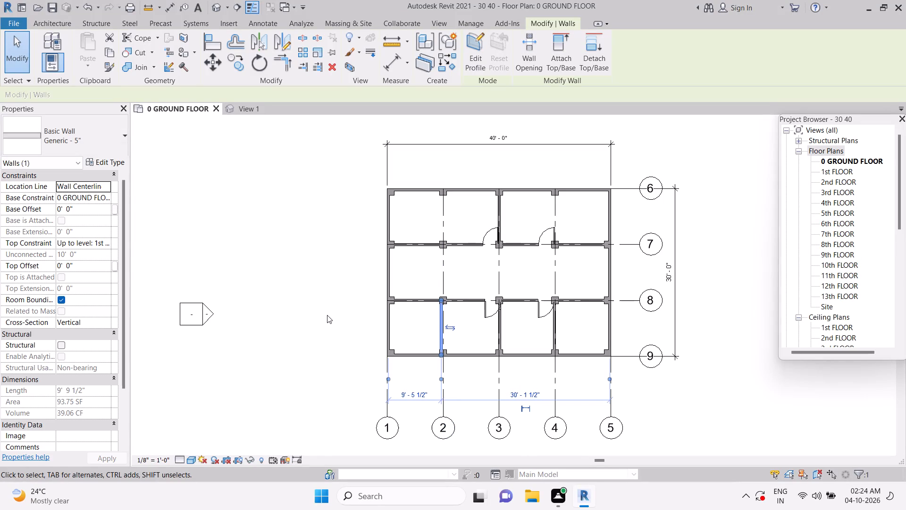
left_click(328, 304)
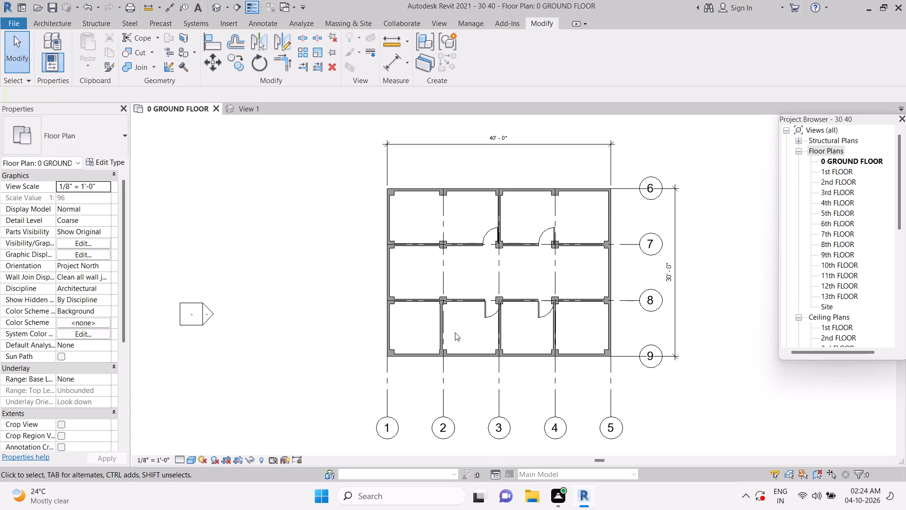
Delete the Generic - 5" wall on grid 2 between grids 8 and 9.
left_click(444, 322)
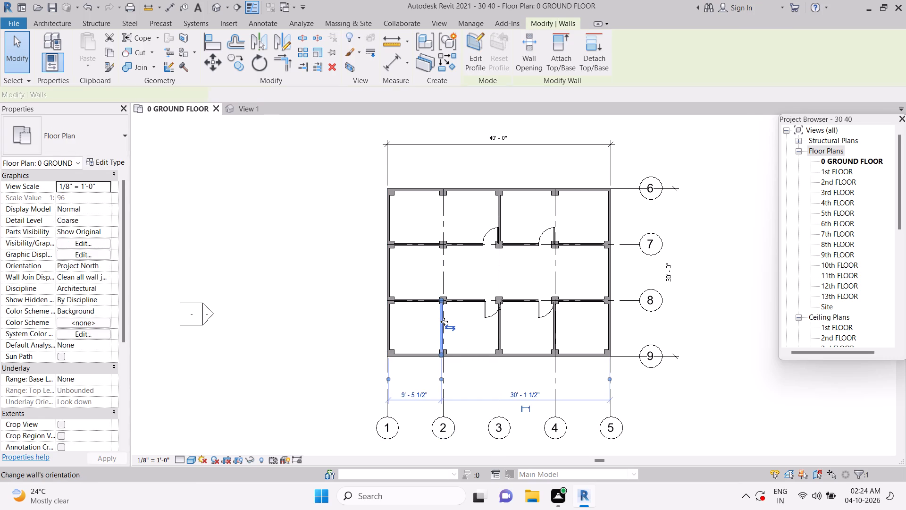
key("Delete")
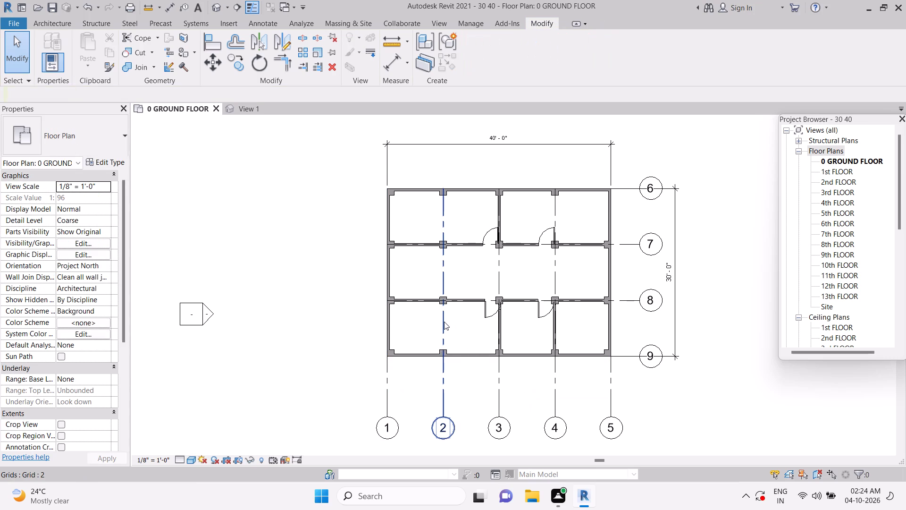
left_click(444, 322)
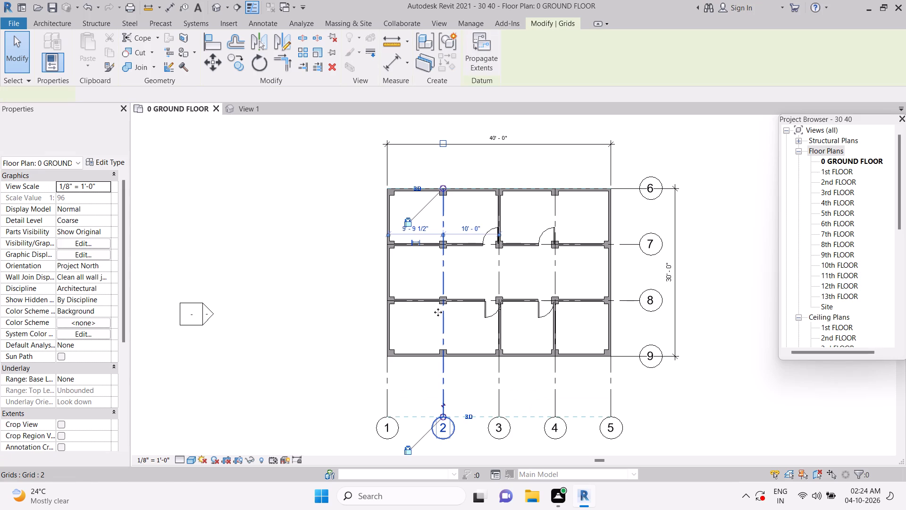
left_click(338, 312)
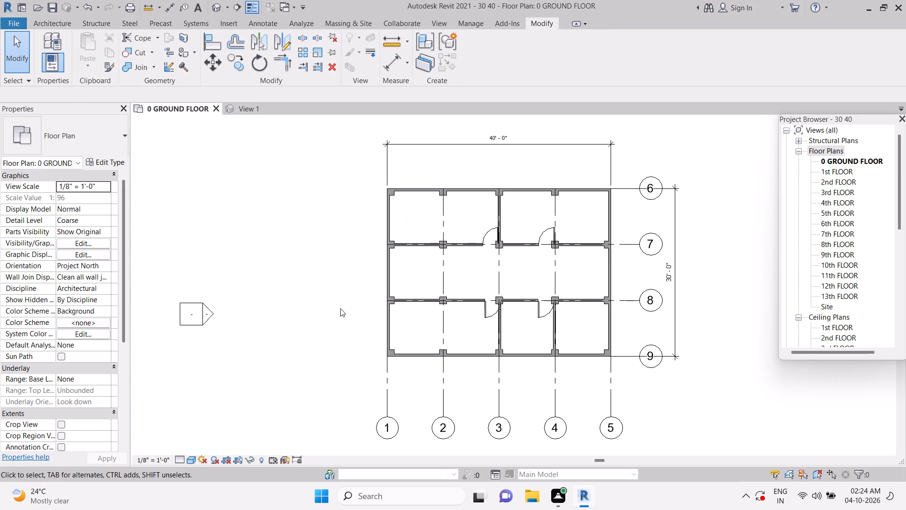
Draw a Generic - 5" wall about 9'-2" long beside grid 2, from the grid 8 column to the grid 9 exterior wall.
left_click(67, 20)
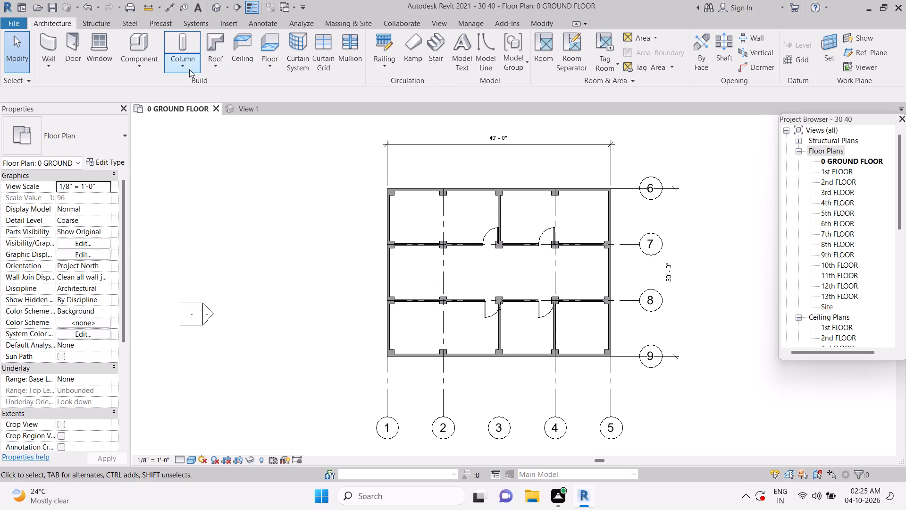
left_click(38, 36)
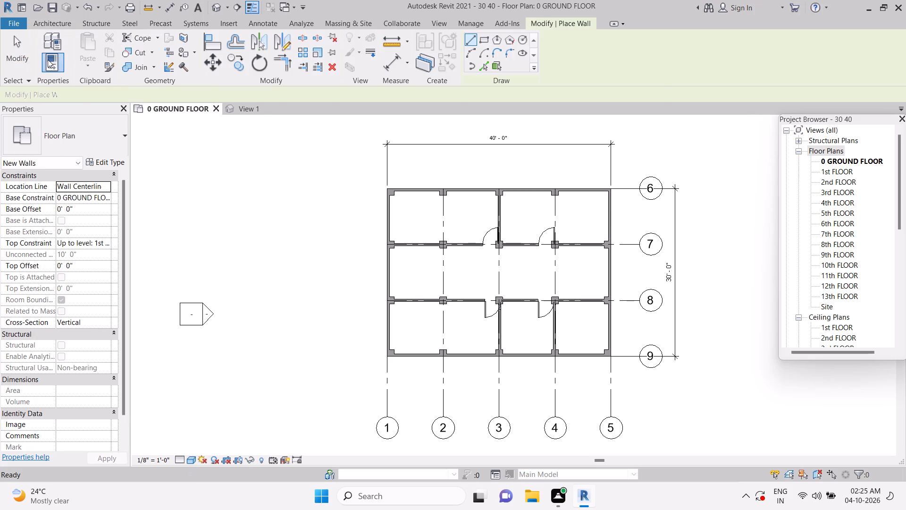
left_click(57, 138)
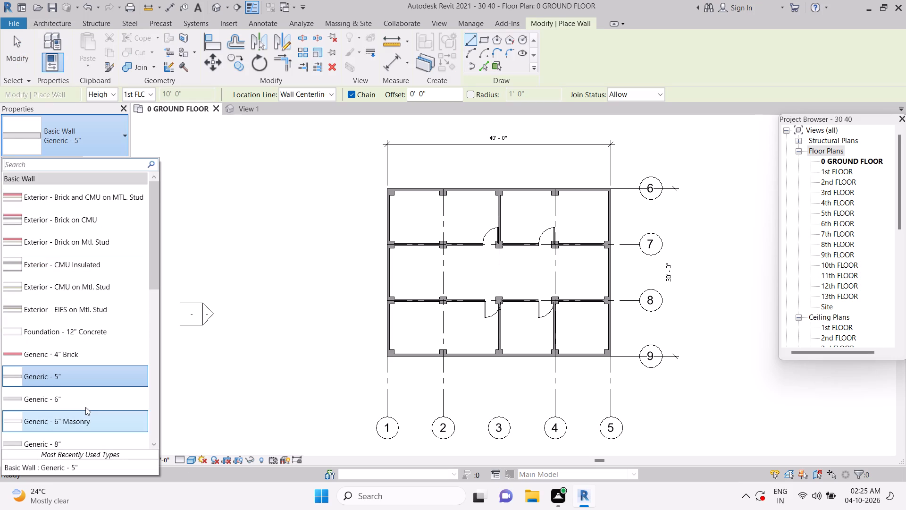
left_click(92, 382)
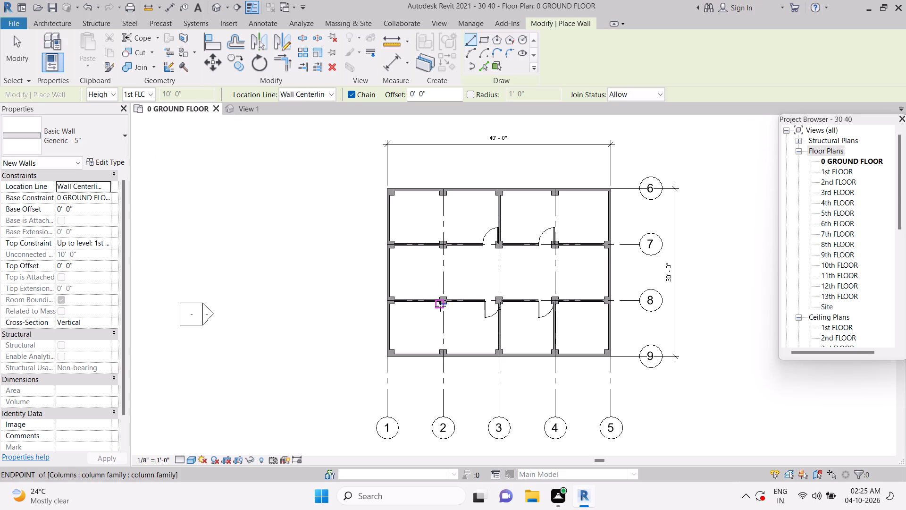
left_click_drag(440, 306, 442, 350)
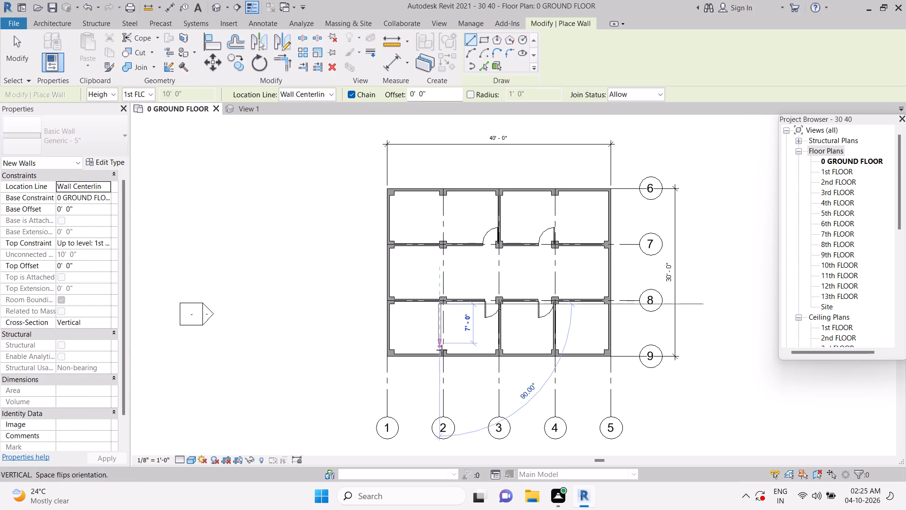
left_click_drag(442, 350, 443, 357)
left_click_drag(443, 357, 445, 341)
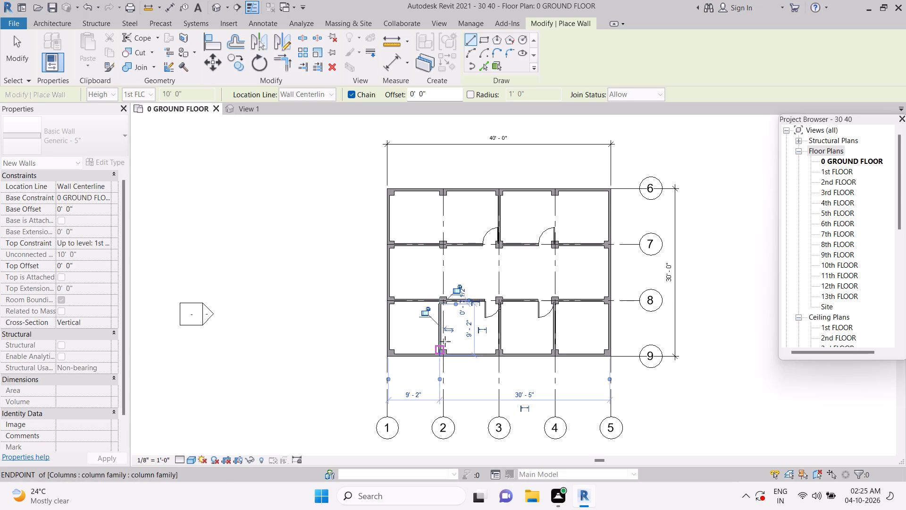
left_click_drag(445, 341, 446, 325)
left_click(446, 325)
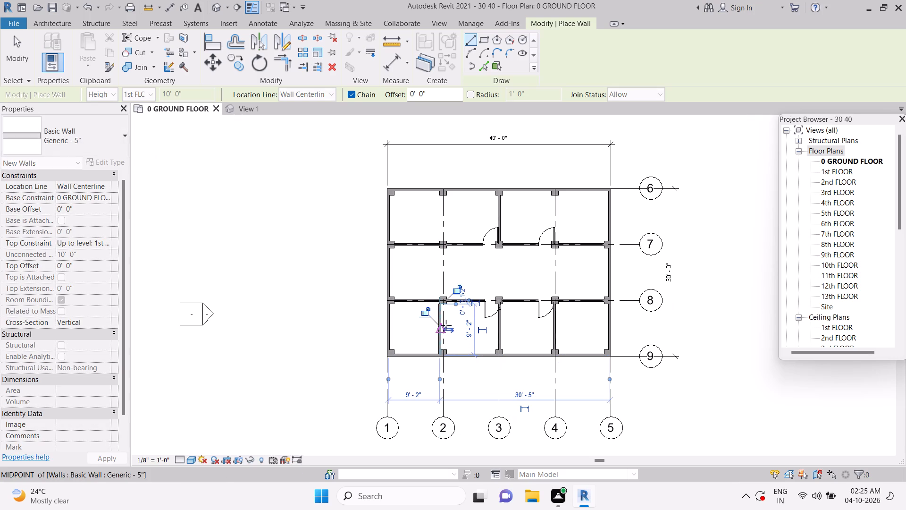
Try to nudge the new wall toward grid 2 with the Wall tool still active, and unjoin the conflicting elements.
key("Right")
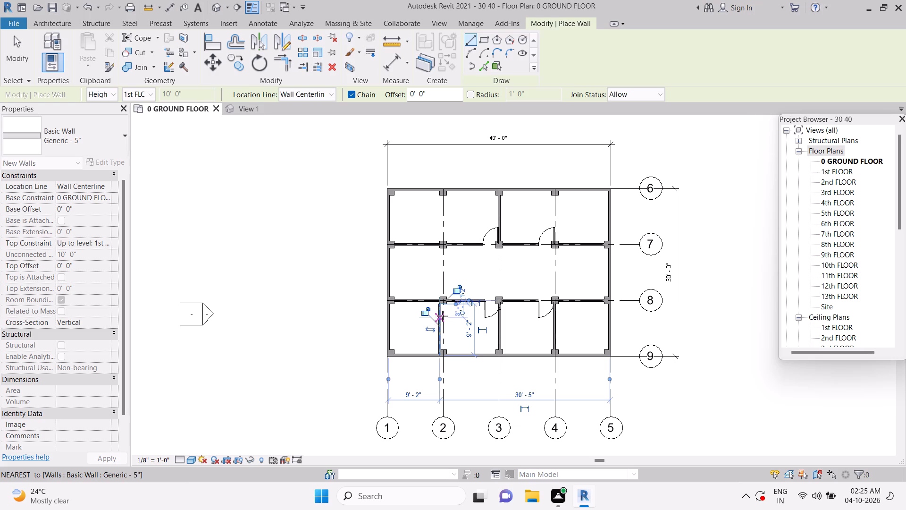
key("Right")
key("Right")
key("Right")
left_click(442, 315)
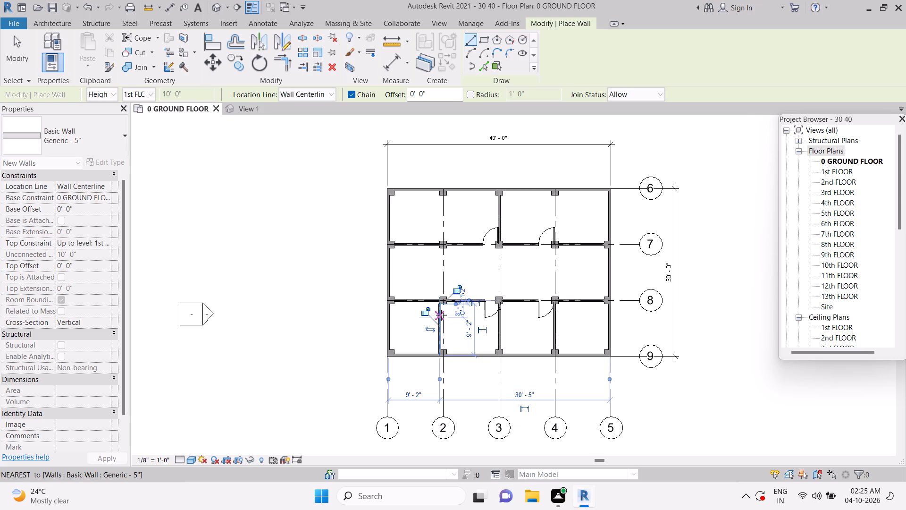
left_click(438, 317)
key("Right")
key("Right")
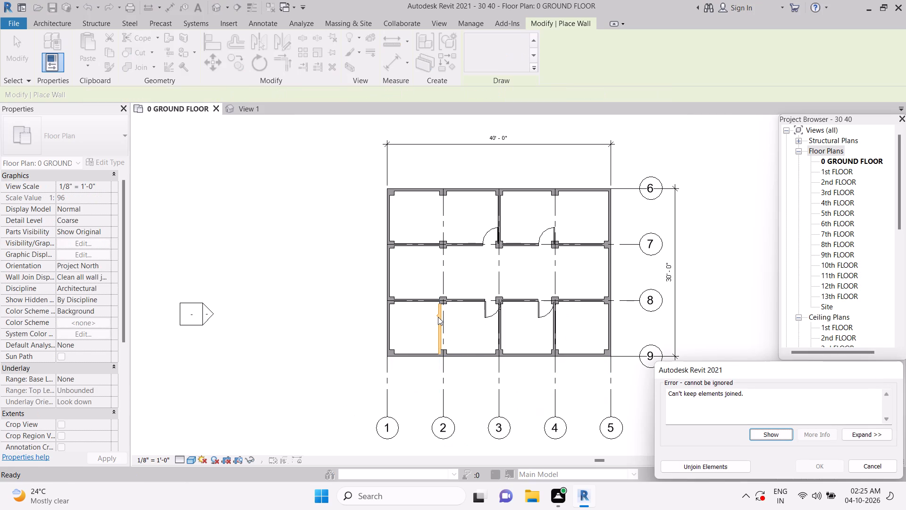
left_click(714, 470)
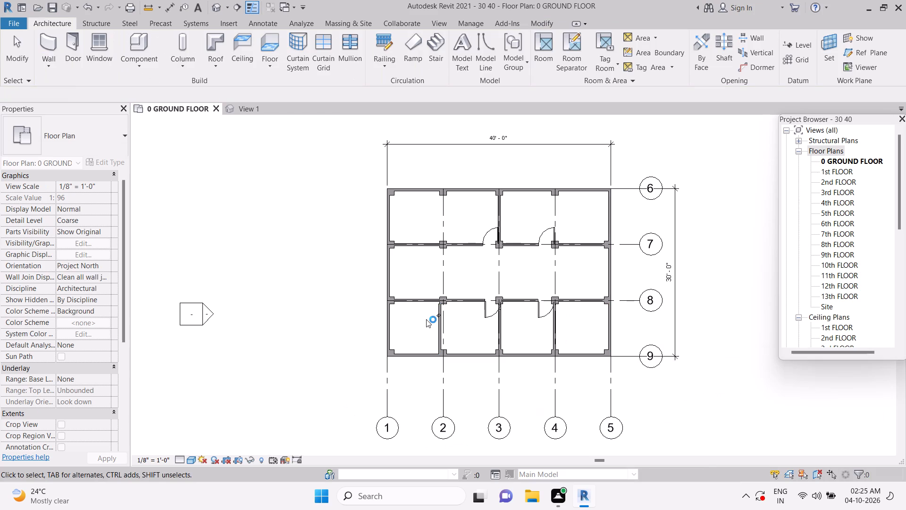
Nudge the new wall across grid 2 to about 10'-2" from the grid 1 exterior wall, and dismiss the notification card.
left_click(440, 328)
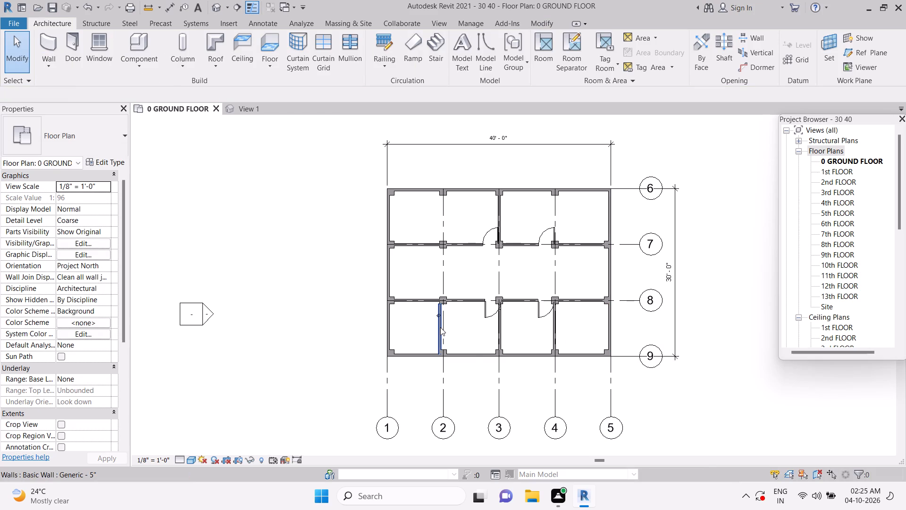
key("Right")
key("Right")
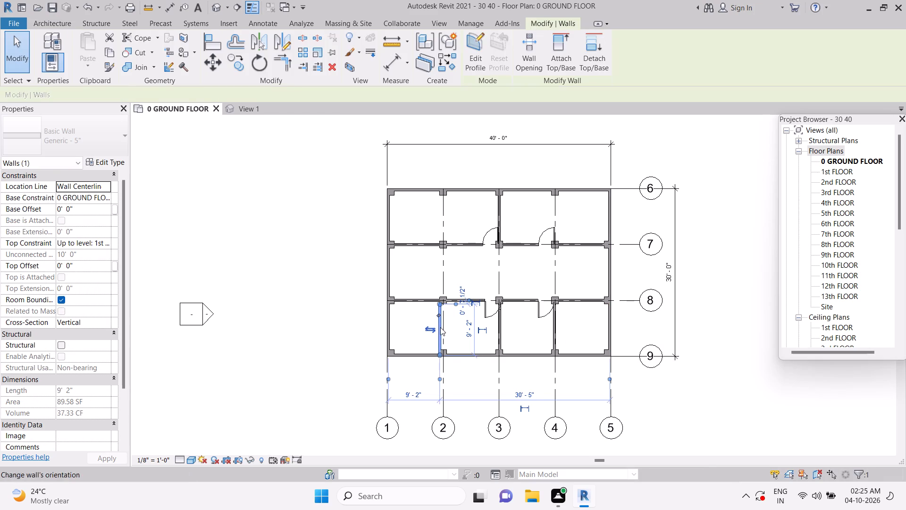
left_click(310, 284)
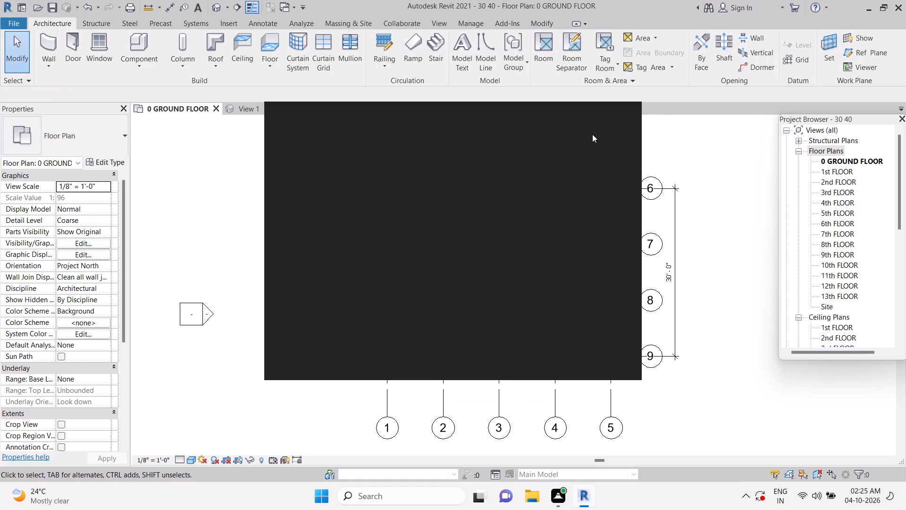
left_click(621, 113)
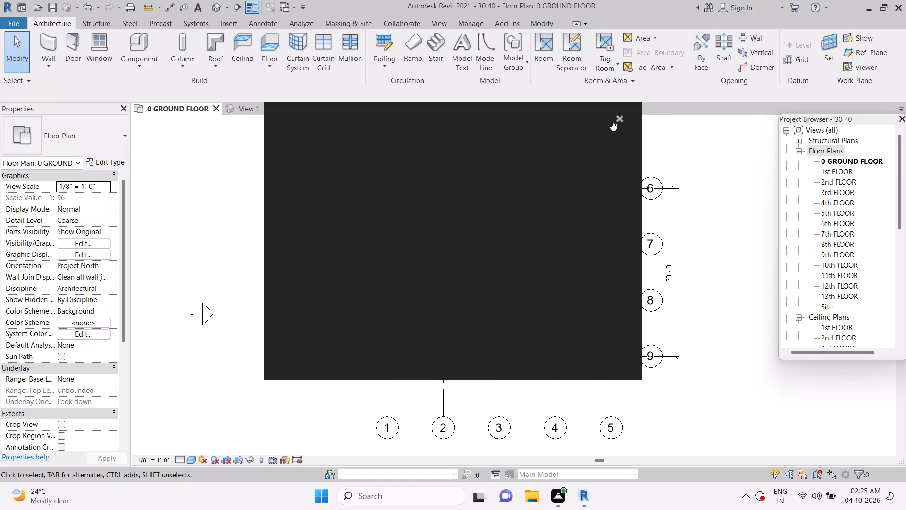
left_click(612, 119)
left_click(617, 119)
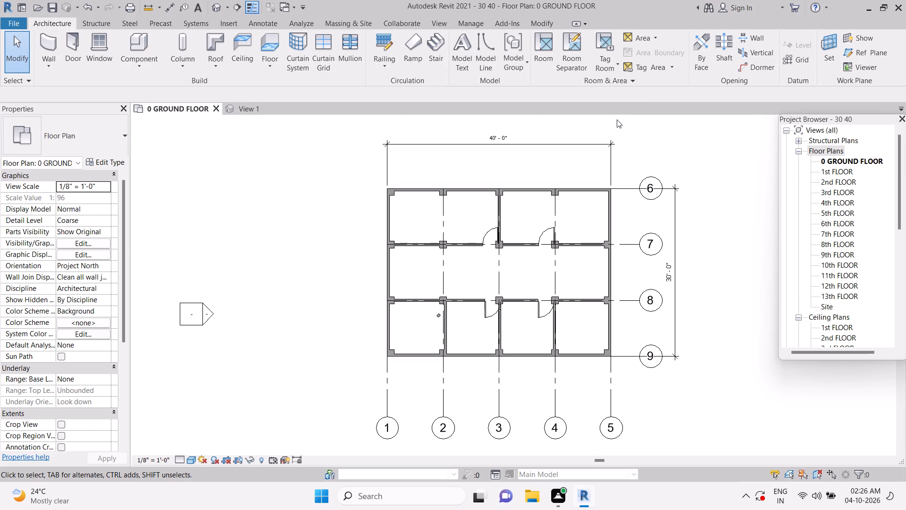
Delete the stray short diagonal wall beside grid 2, just below grid 8.
left_click(445, 317)
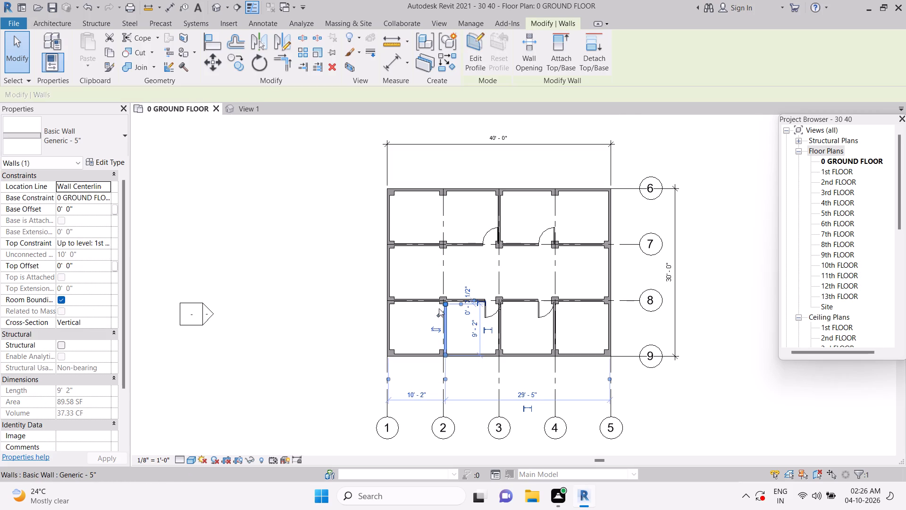
left_click(437, 319)
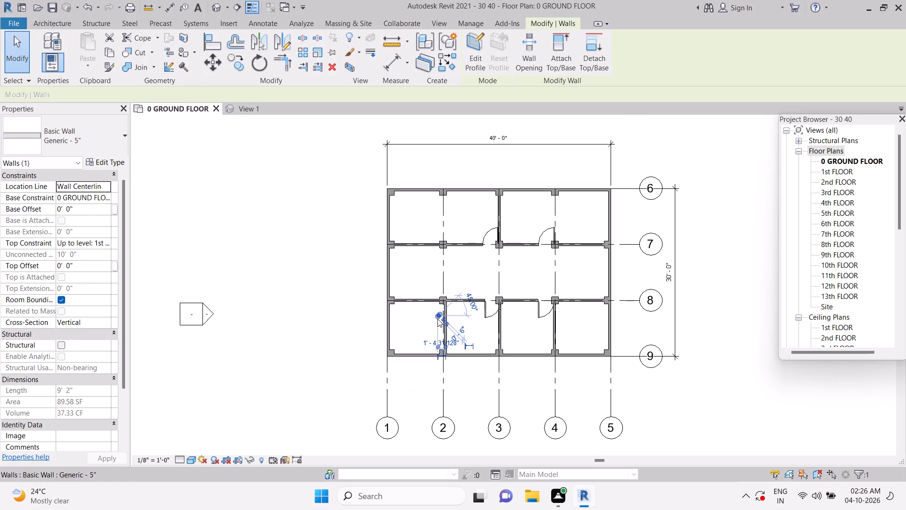
key("Delete")
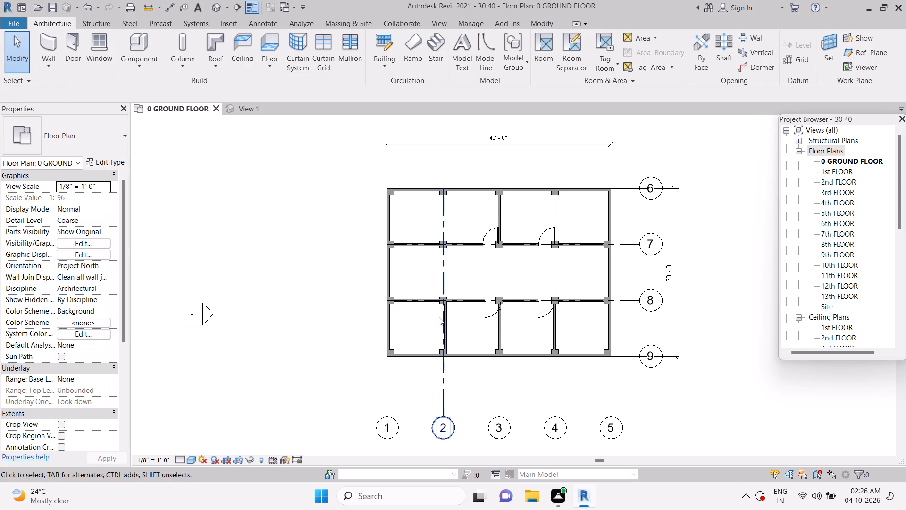
Delete grid line 2 and the 5" partition wall beside it between grids 8 and 9.
left_click(443, 325)
key("Delete")
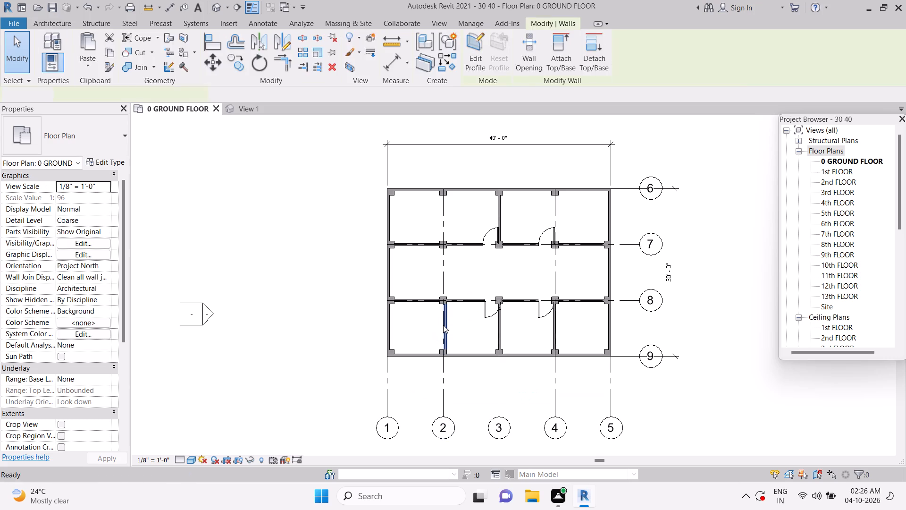
left_click(443, 324)
key("Delete")
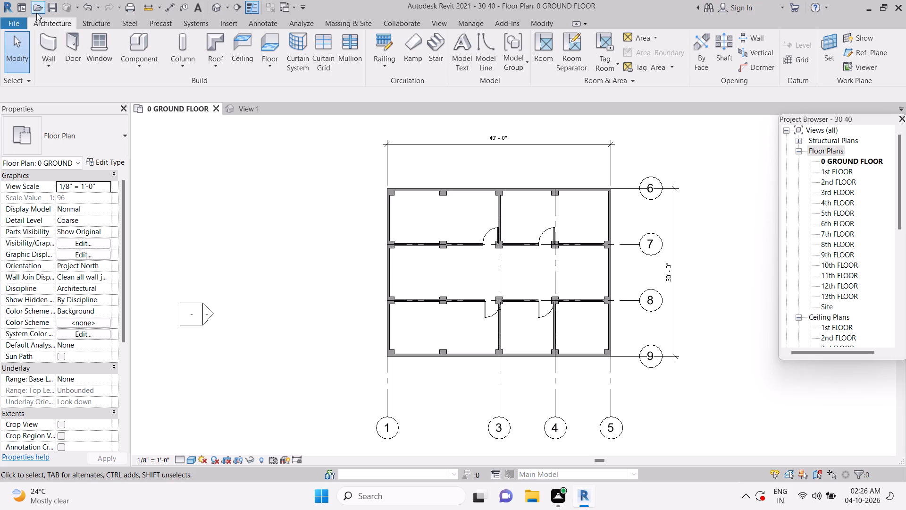
Draw a Generic - 5" wall from the grid 8 column to the grid 9 exterior wall, about 10'-1" from the grid 1 exterior wall.
left_click(47, 46)
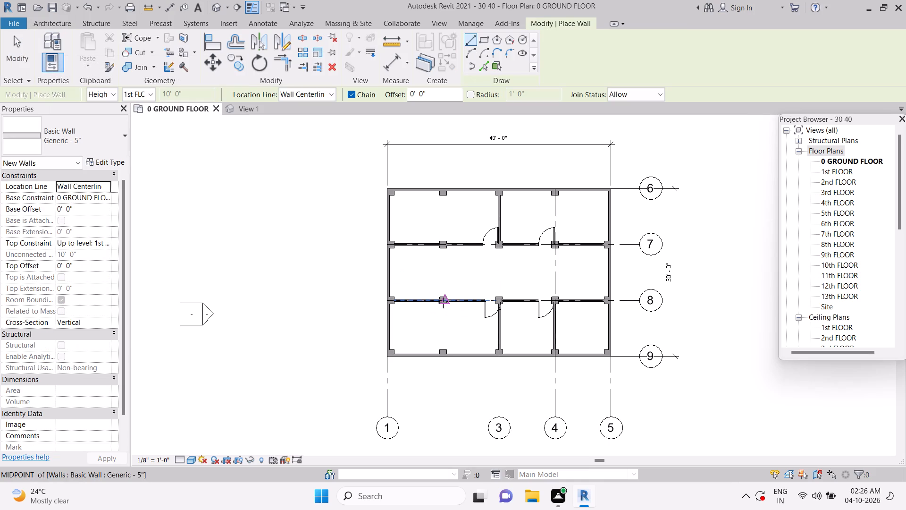
left_click_drag(443, 303, 436, 326)
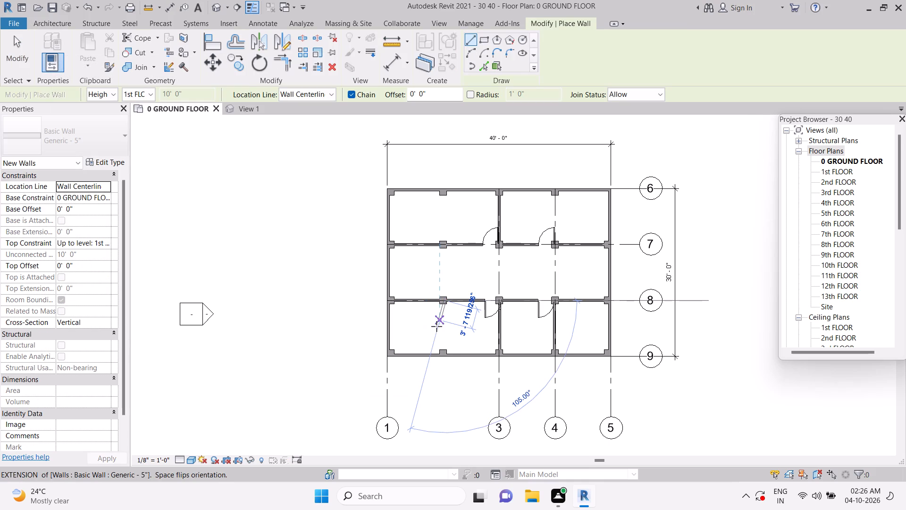
left_click_drag(436, 326, 451, 361)
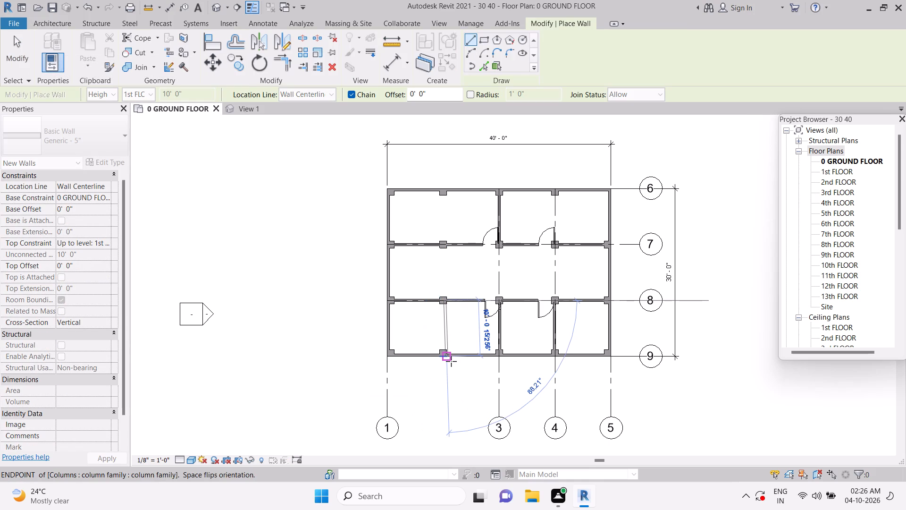
left_click_drag(451, 361, 443, 353)
left_click(442, 353)
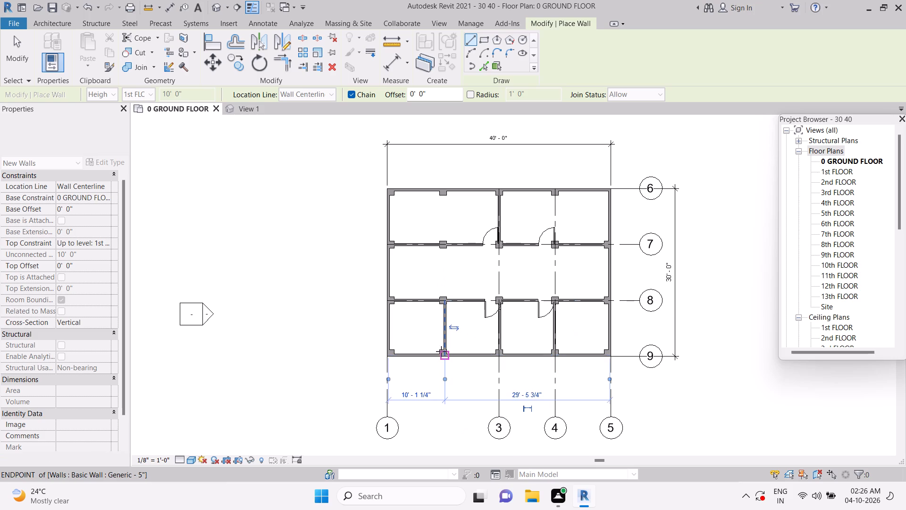
left_click(441, 350)
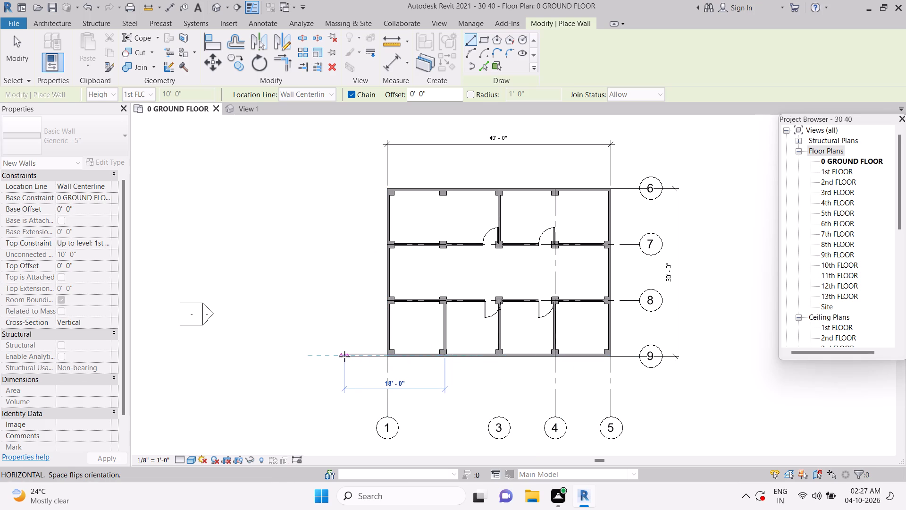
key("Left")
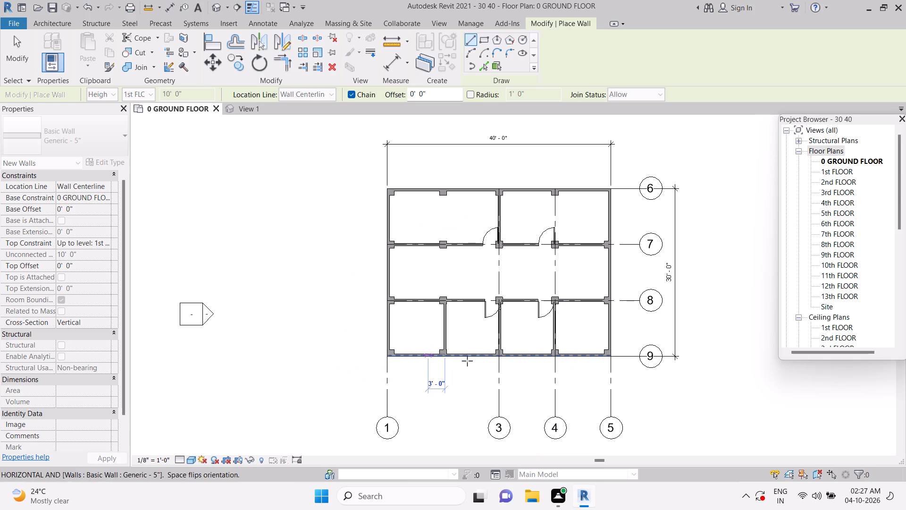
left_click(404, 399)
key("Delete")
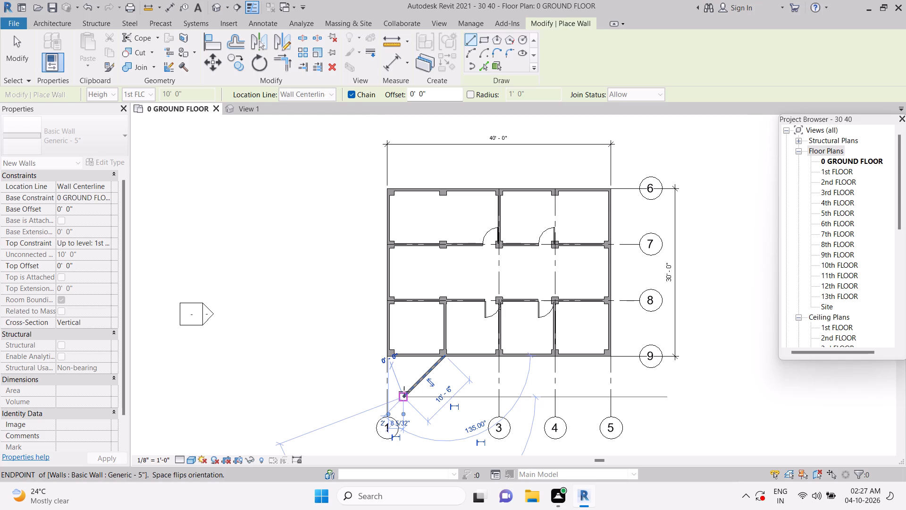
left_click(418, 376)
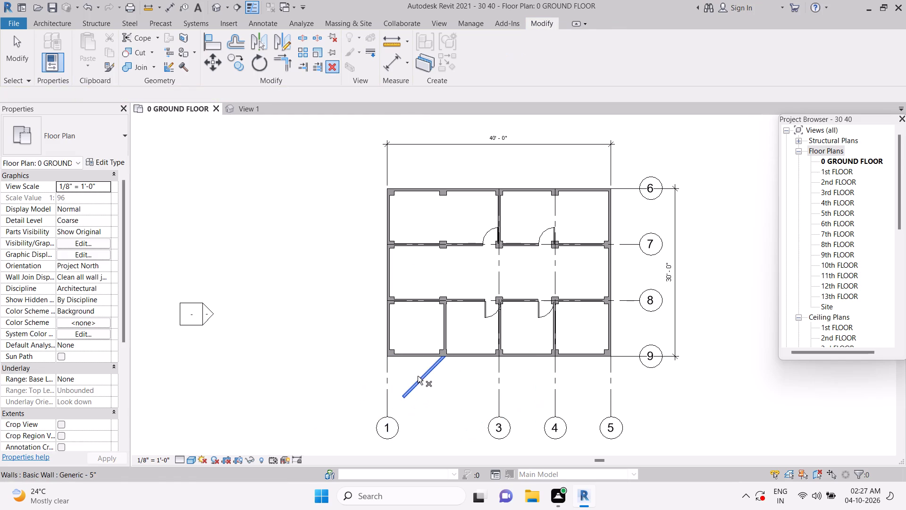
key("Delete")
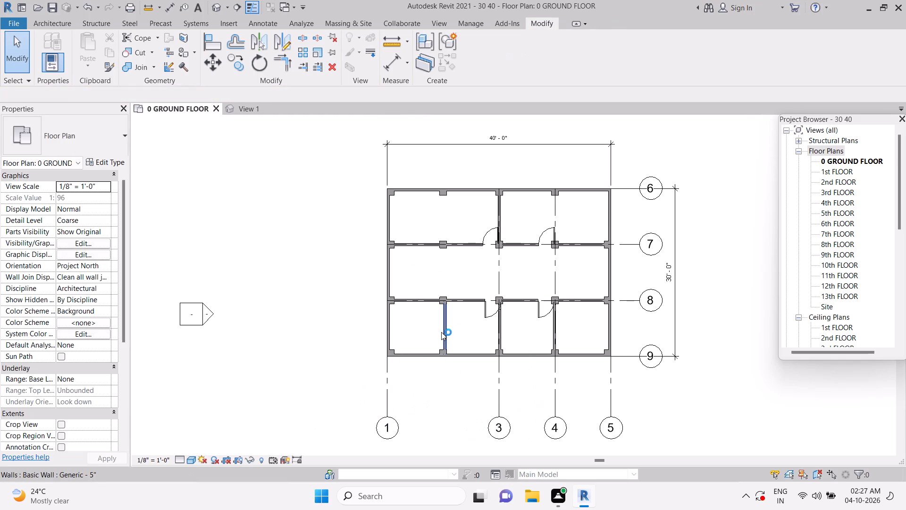
Nudge the new partition wall to about 9'-7" from the grid 1 exterior wall, and dismiss the notification card.
left_click(444, 331)
key("Left")
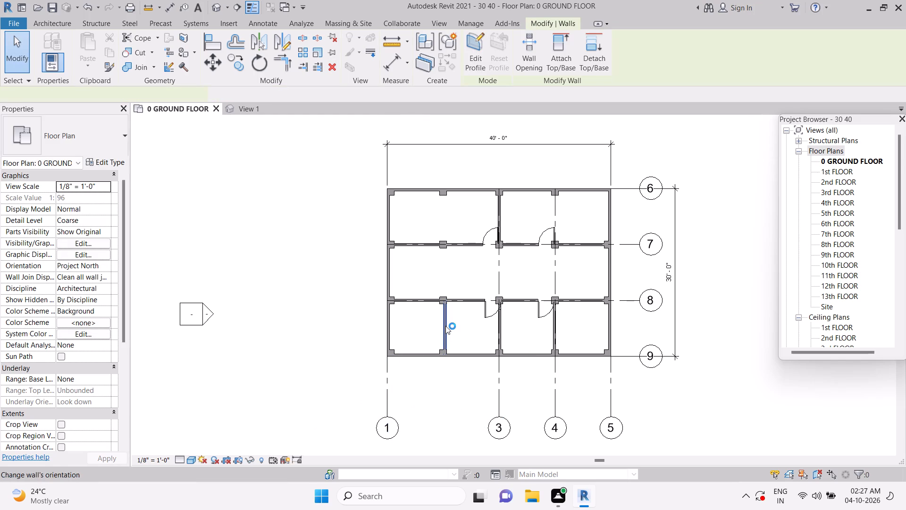
key("Left")
key("Left")
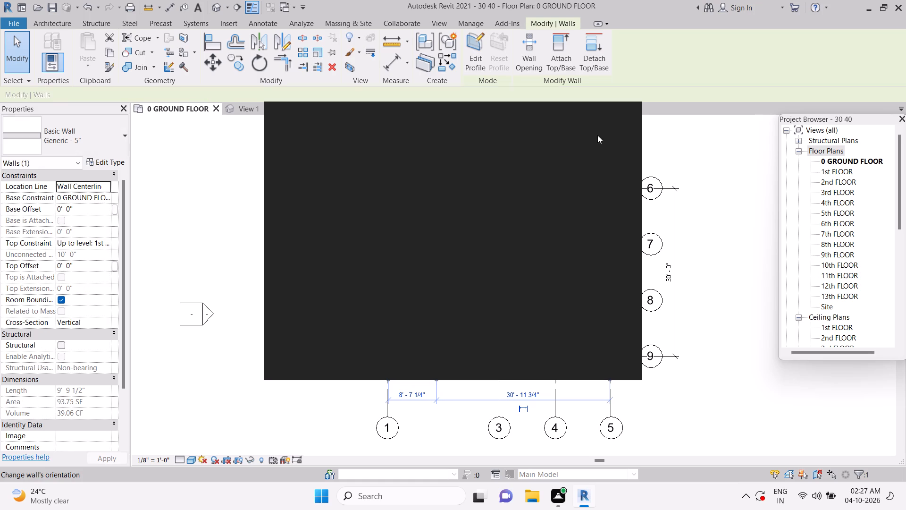
left_click(620, 117)
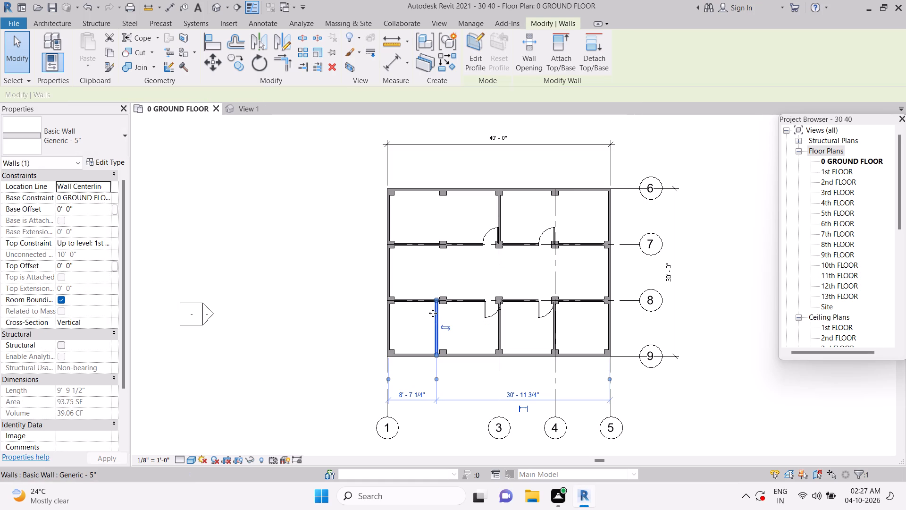
left_click(431, 314)
key("Right")
key("Right")
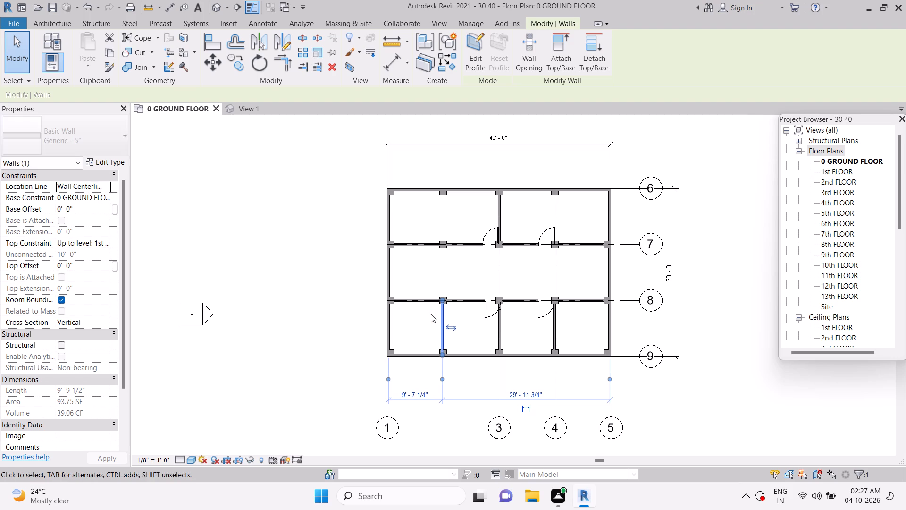
left_click(431, 311)
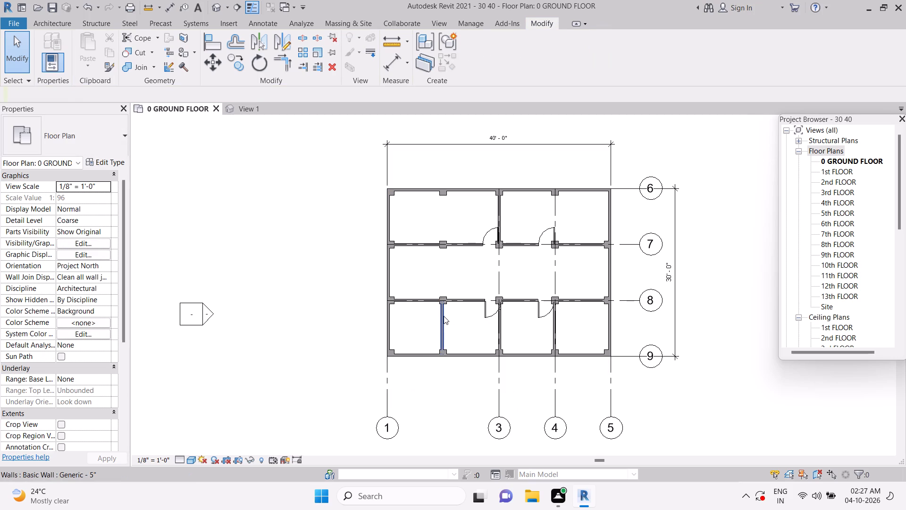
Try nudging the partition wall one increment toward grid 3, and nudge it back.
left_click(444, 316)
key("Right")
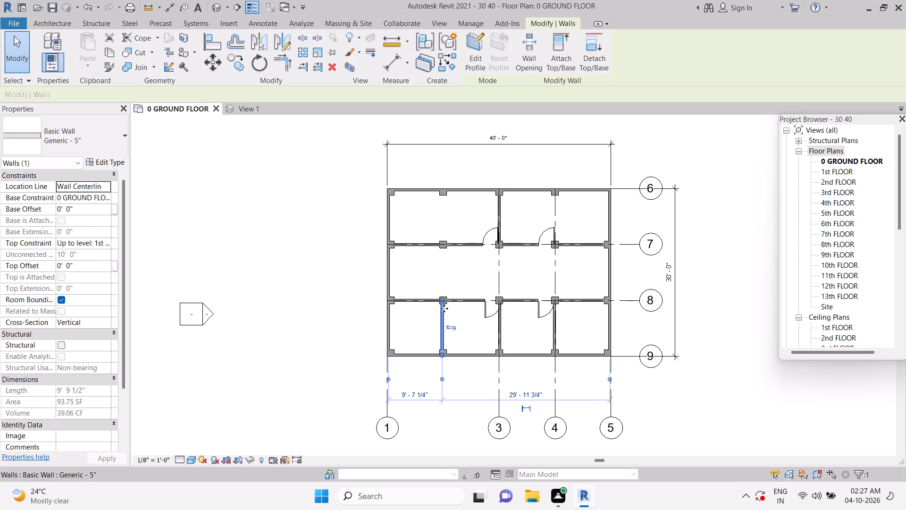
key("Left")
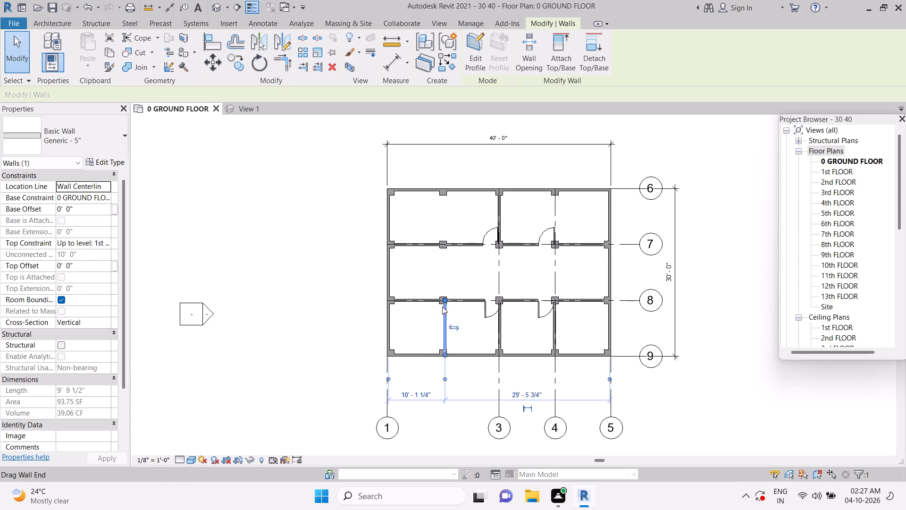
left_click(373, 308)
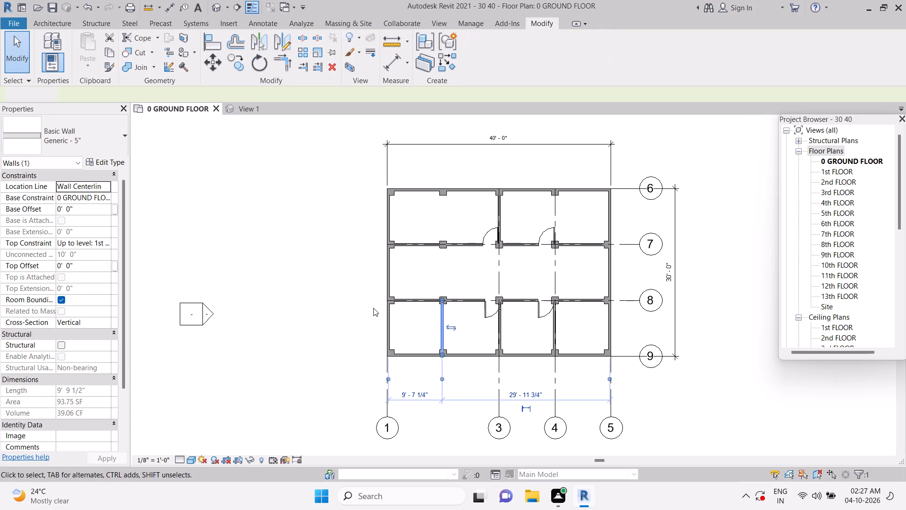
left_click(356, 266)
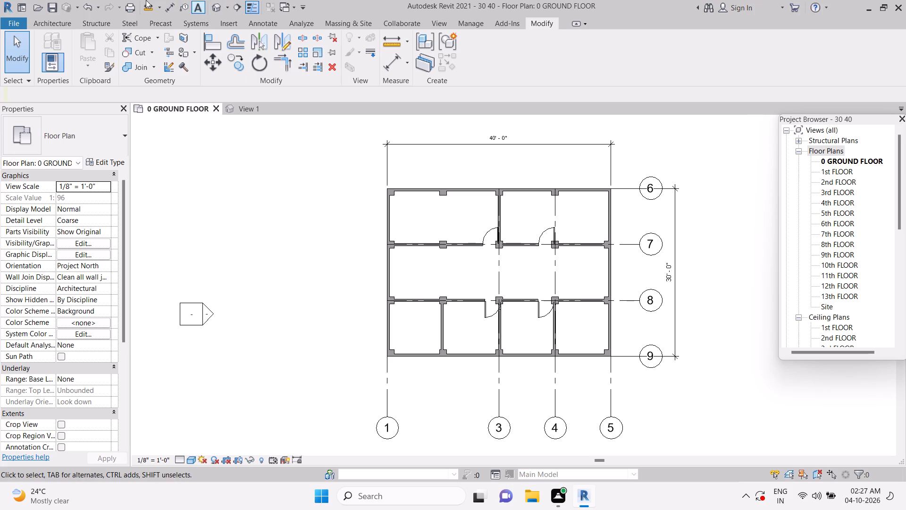
Place a Single-Flush 30" x 80" door in the grid 8 wall on the grid 1 side of the new partition, swinging toward grid 7.
left_click(74, 22)
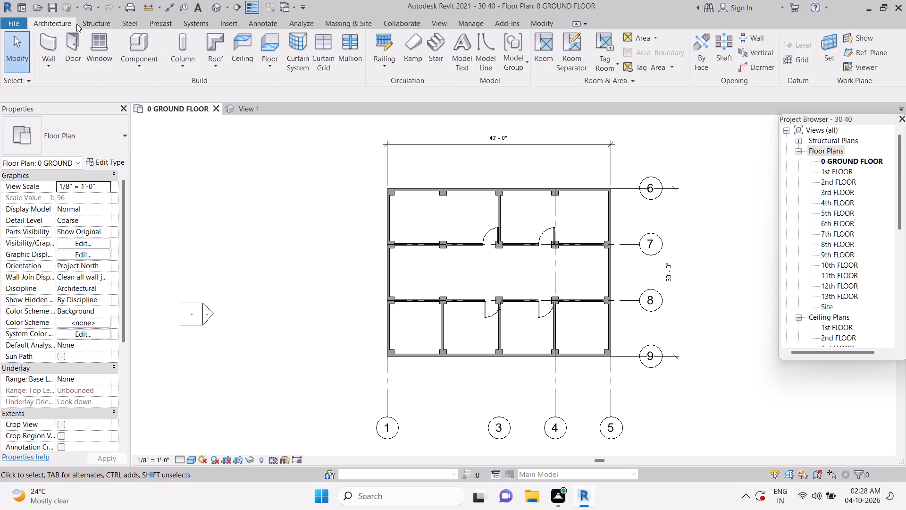
left_click(70, 40)
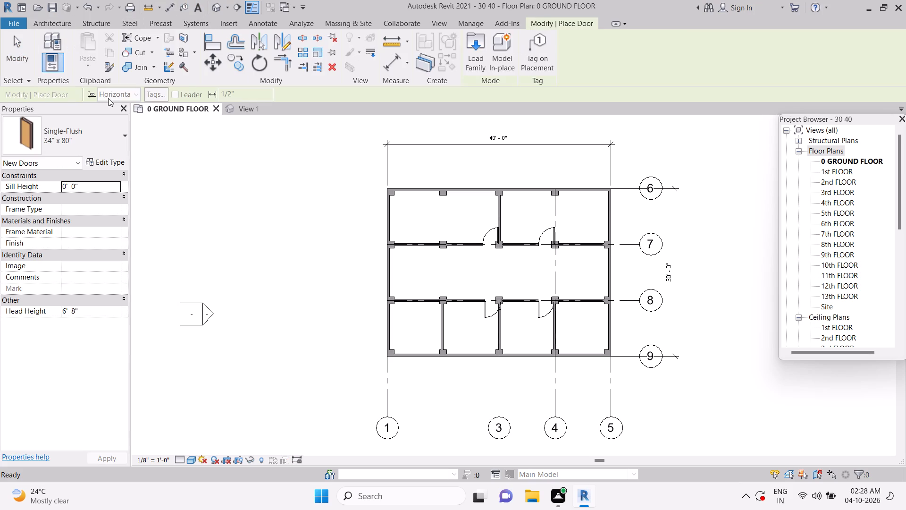
left_click(92, 135)
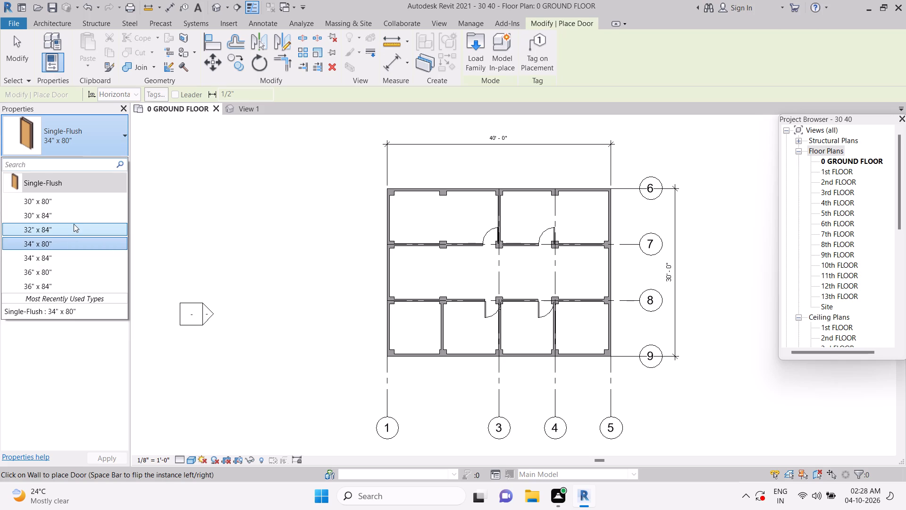
left_click(74, 224)
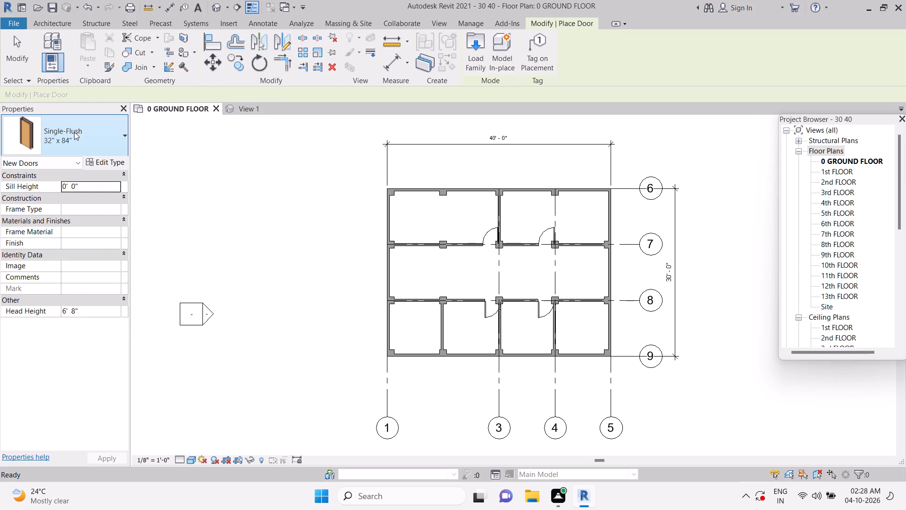
left_click(73, 132)
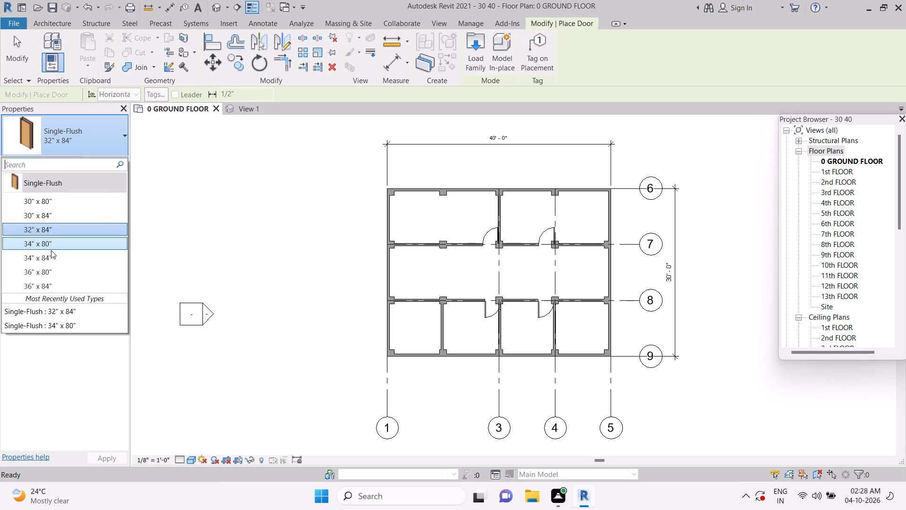
left_click(52, 197)
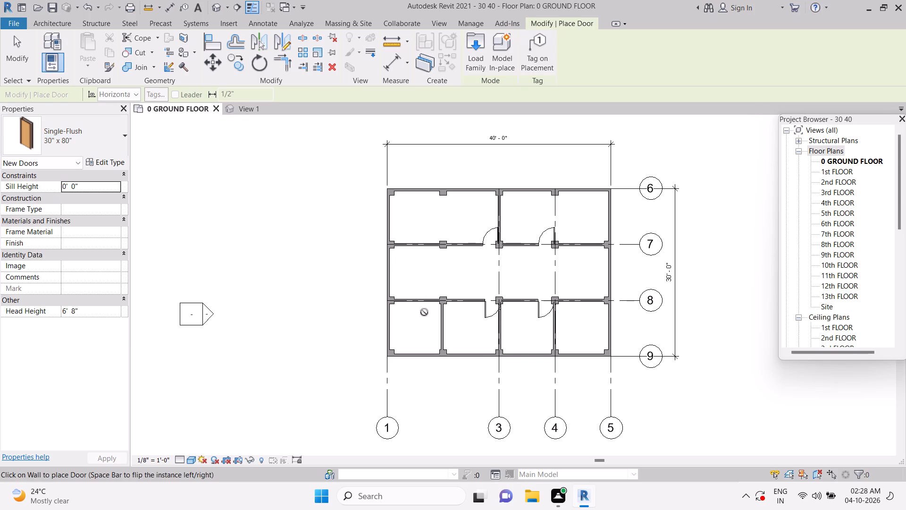
left_click(438, 304)
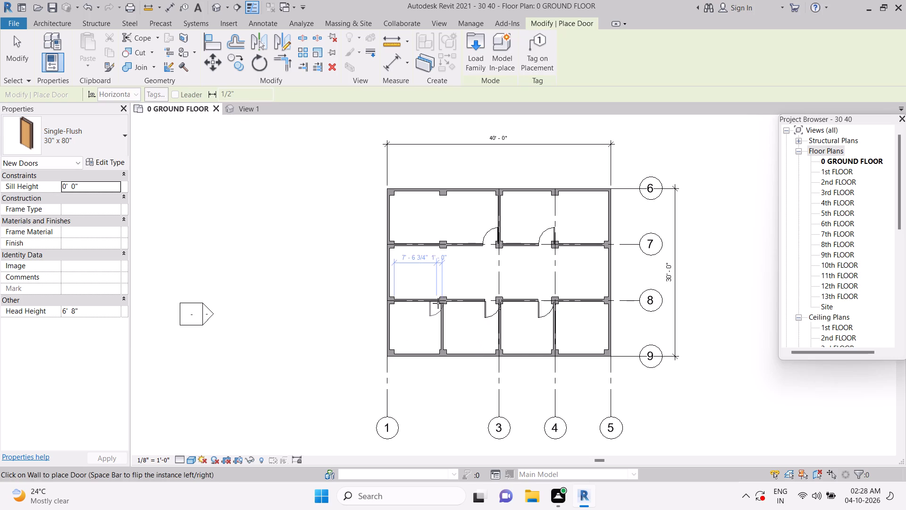
left_click(437, 304)
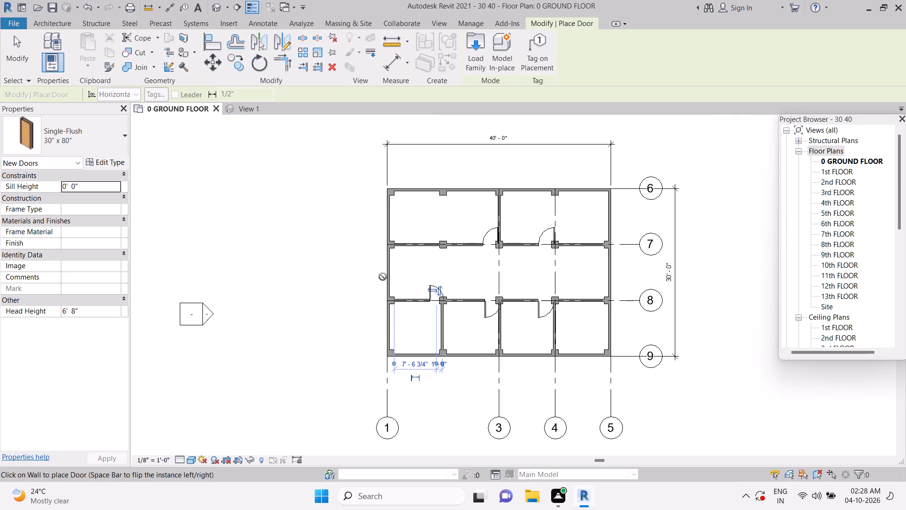
left_click(326, 257)
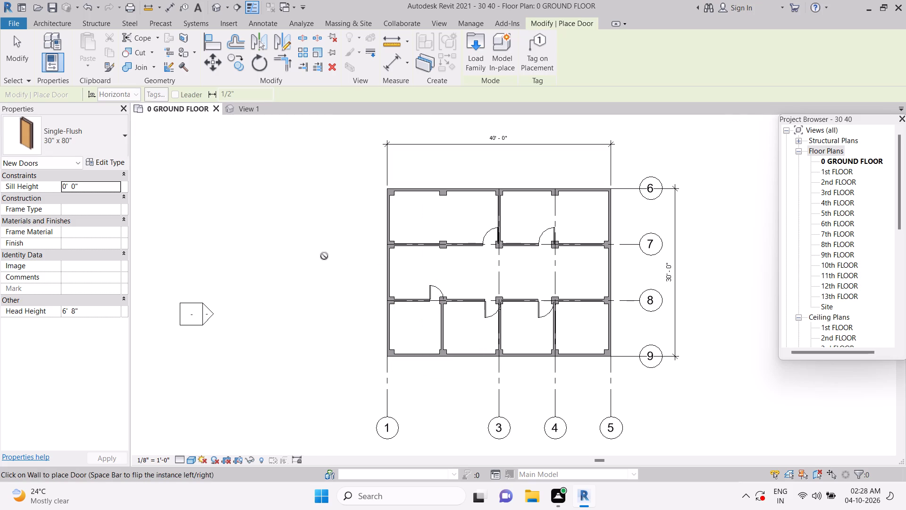
Delete the overlapping Single-Flush doors that swing toward grid 7 from the grid 8 wall, on the grid 1 side of the new partition.
left_click(433, 296)
key("Delete")
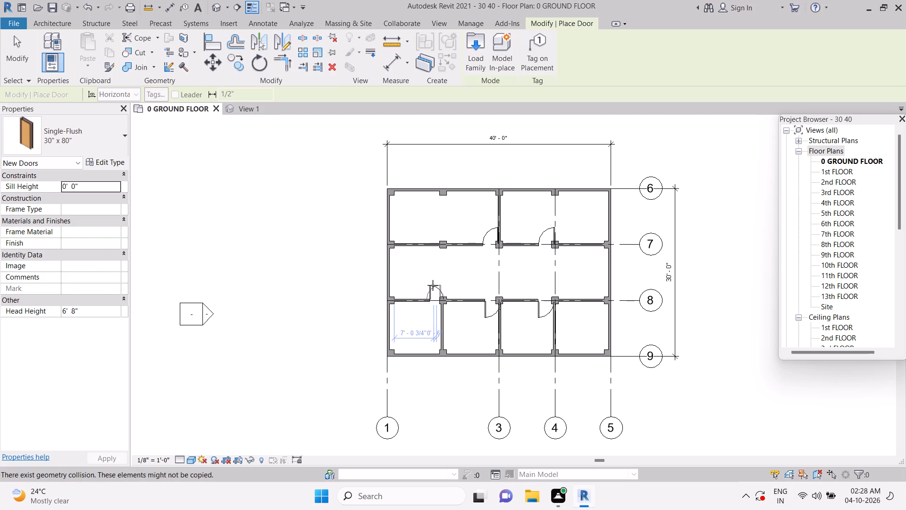
key("Delete")
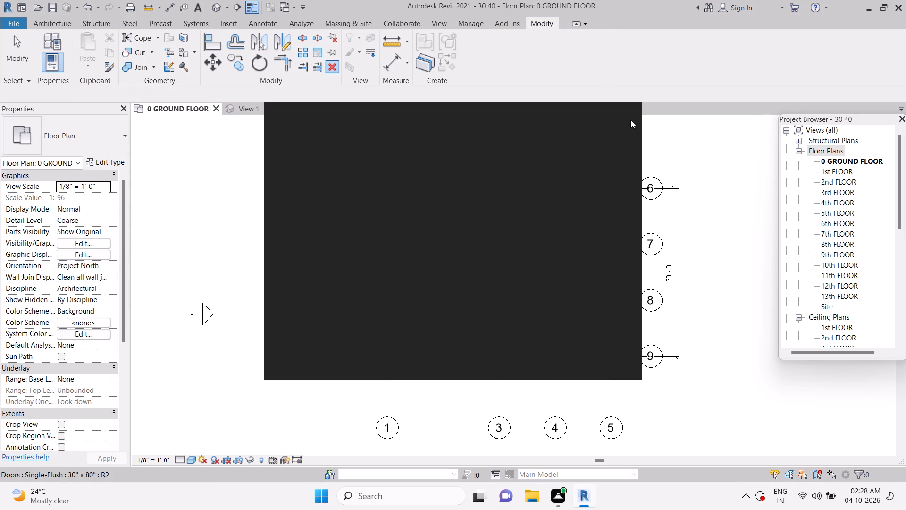
left_click(629, 109)
left_click(434, 291)
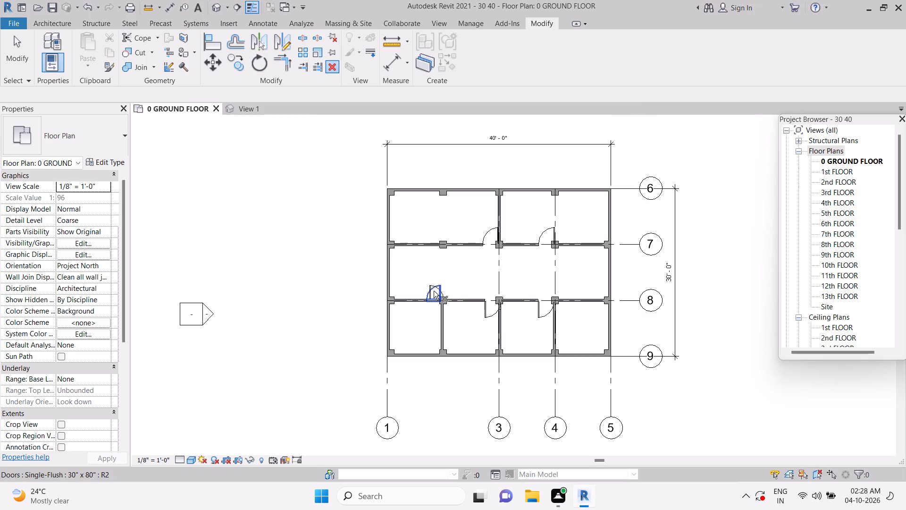
key("Delete")
left_click(434, 287)
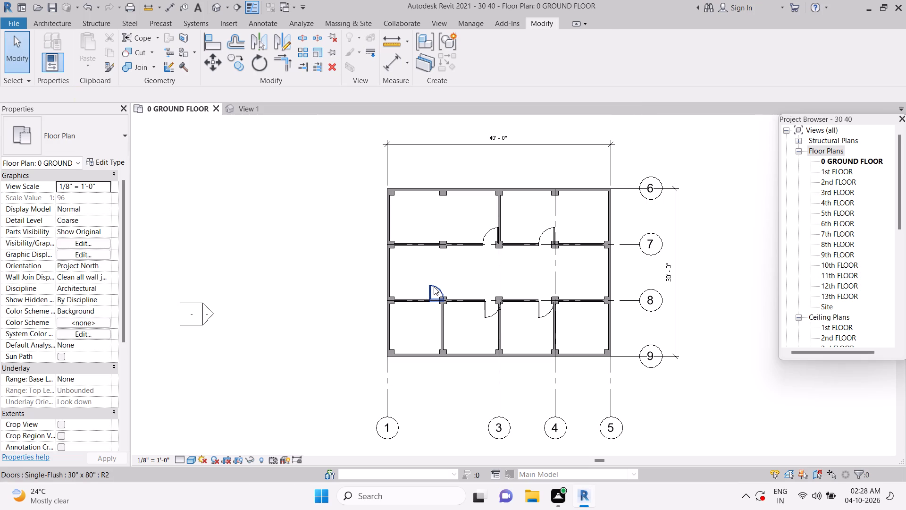
key("Delete")
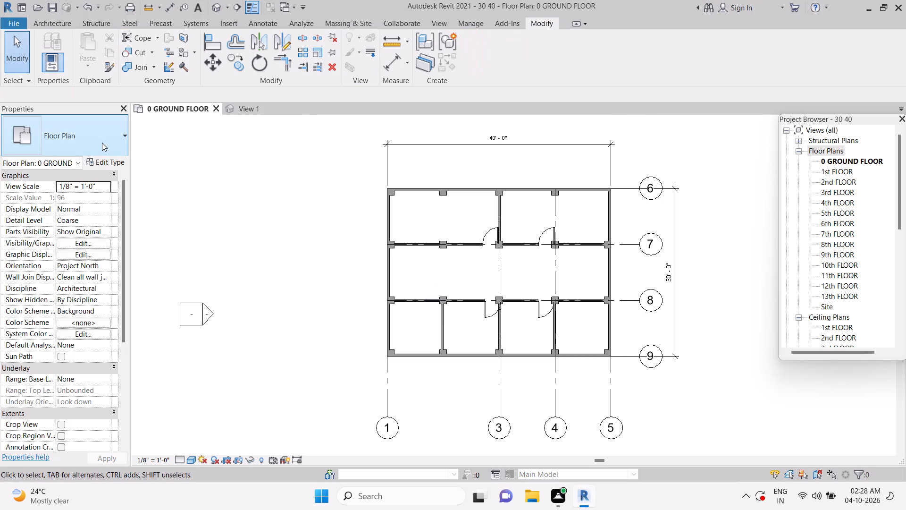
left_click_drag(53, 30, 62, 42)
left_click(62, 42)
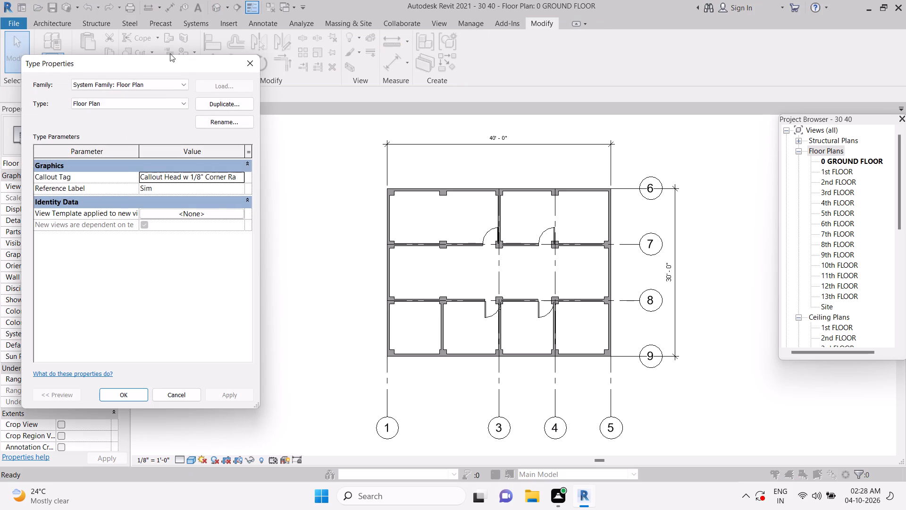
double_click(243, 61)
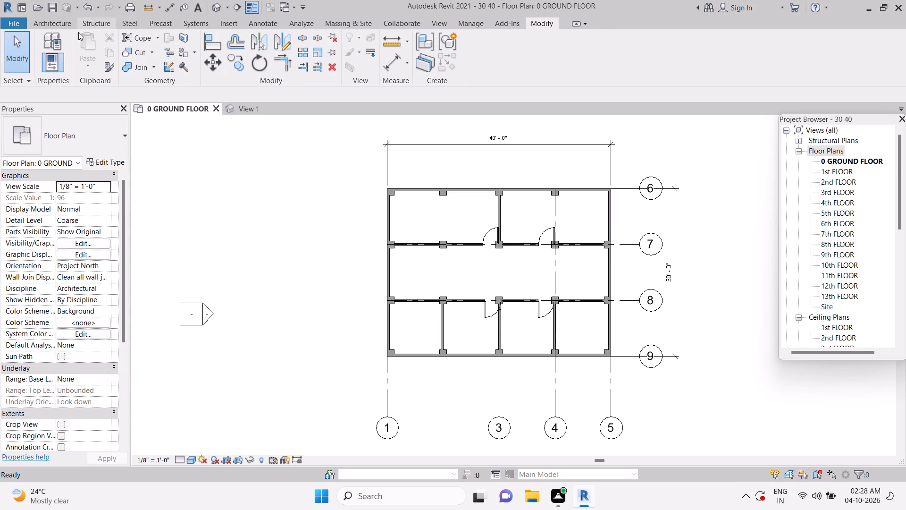
Place a Single-Flush 30" x 80" door in the grid 8 wall, about 7'-0 3/4" from the grid 1 exterior wall, swinging toward grid 9.
left_click(69, 25)
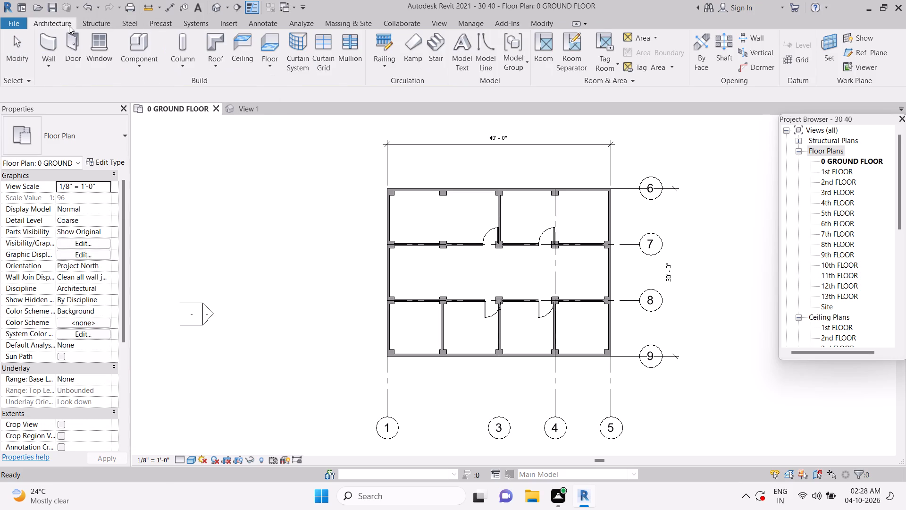
left_click(69, 36)
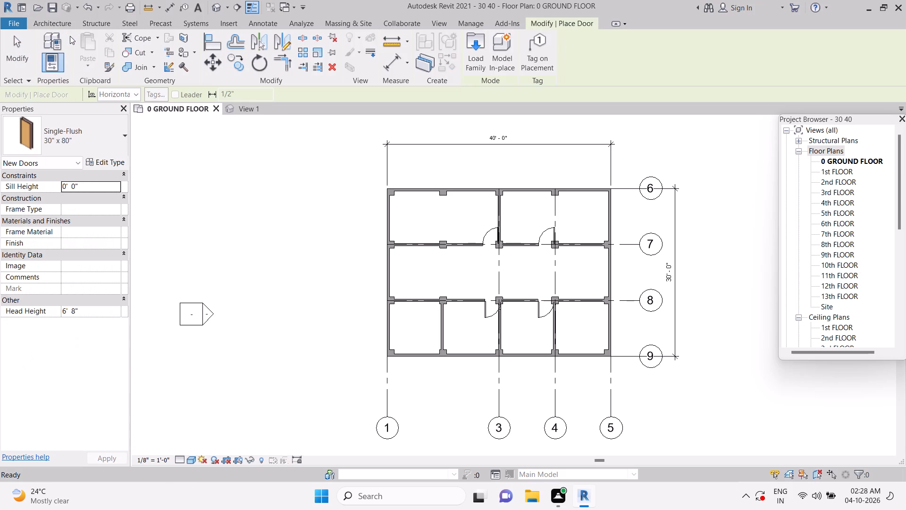
left_click(67, 139)
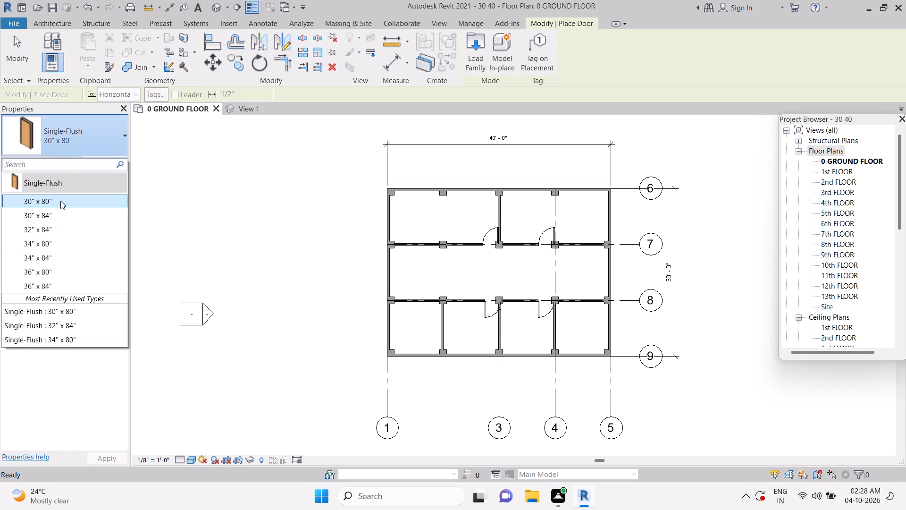
left_click(60, 201)
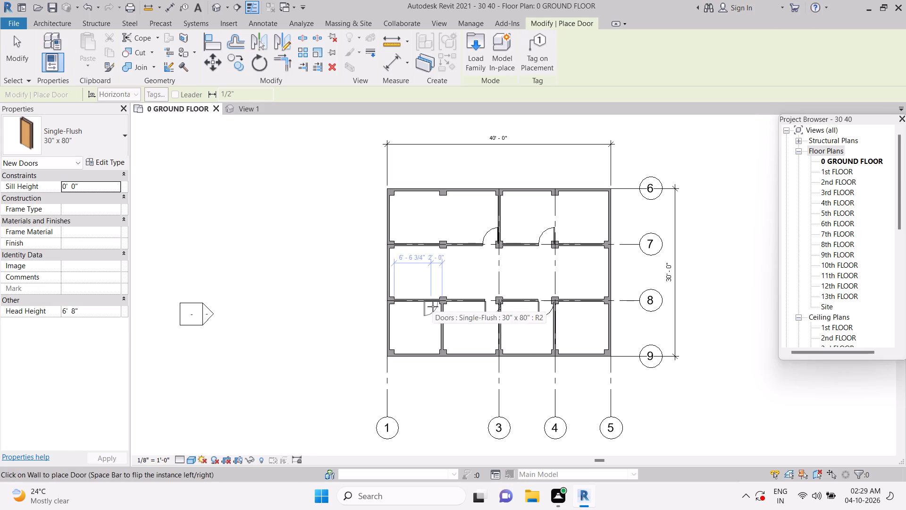
left_click(433, 306)
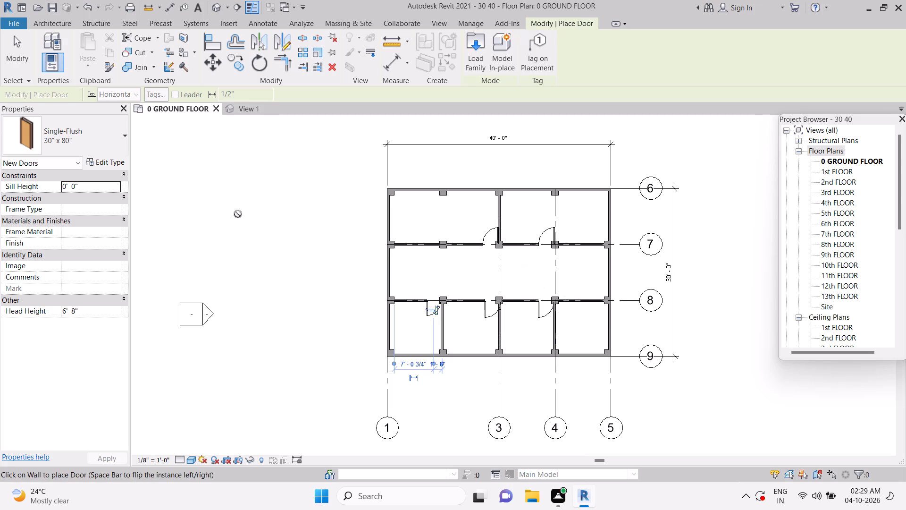
left_click(14, 47)
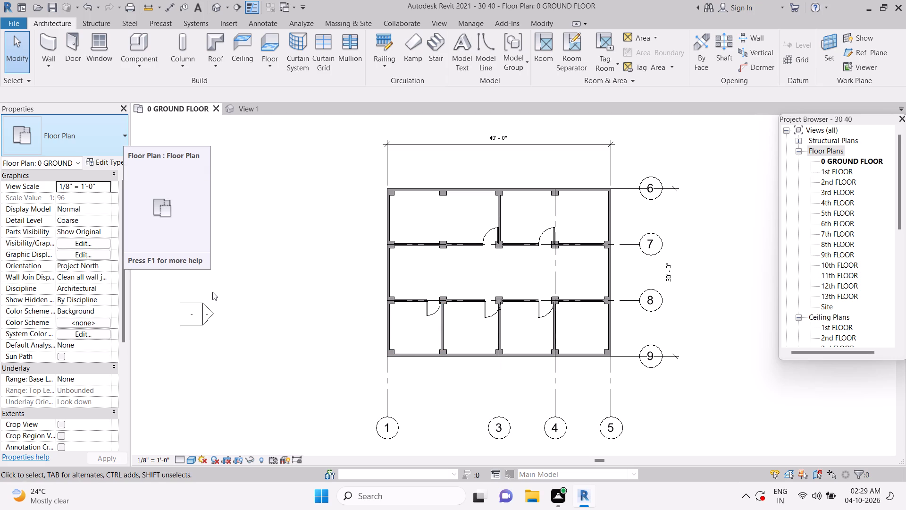
Start placing a window and open the choice of window types.
left_click(104, 42)
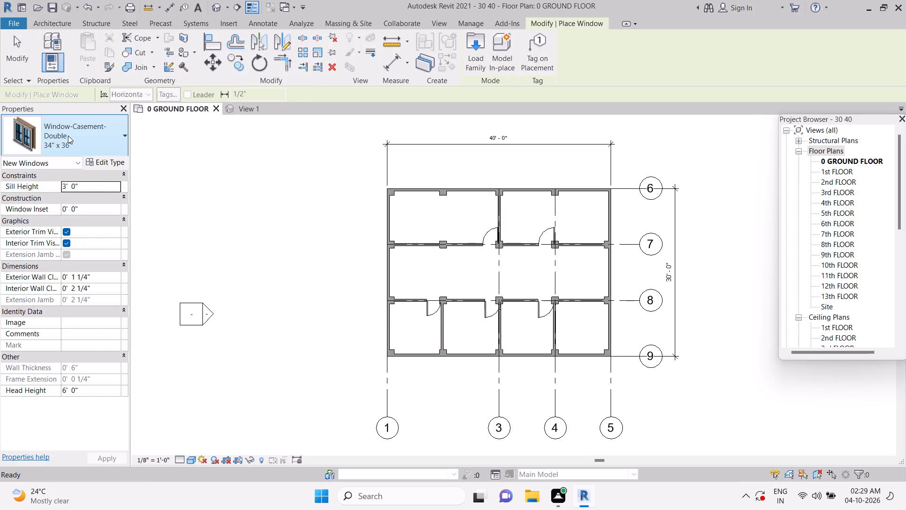
left_click(68, 135)
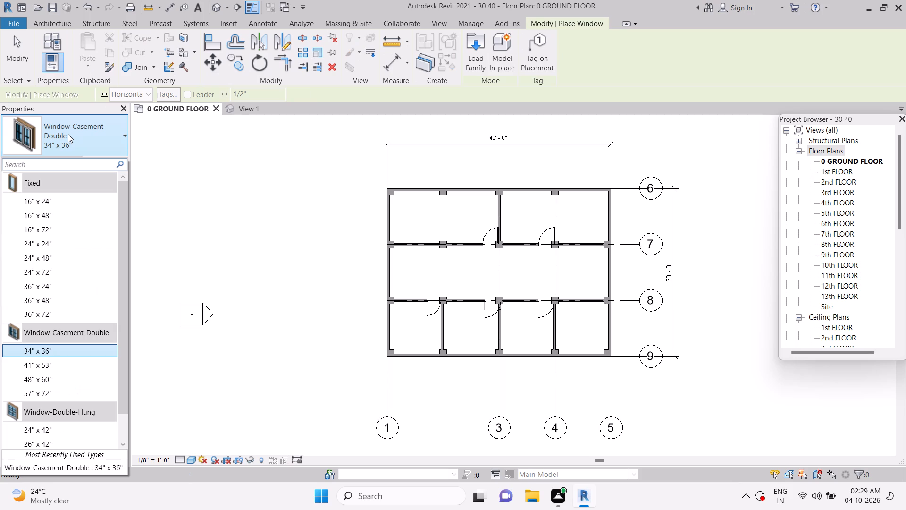
left_click(62, 178)
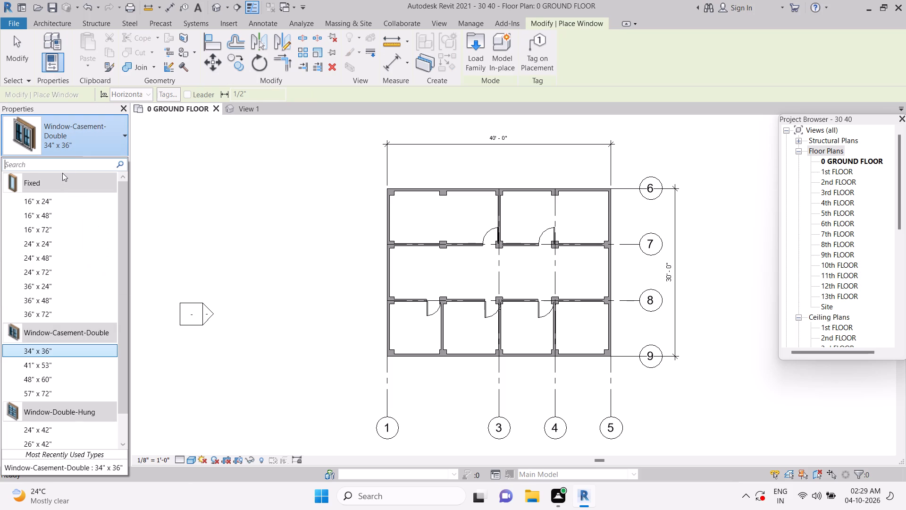
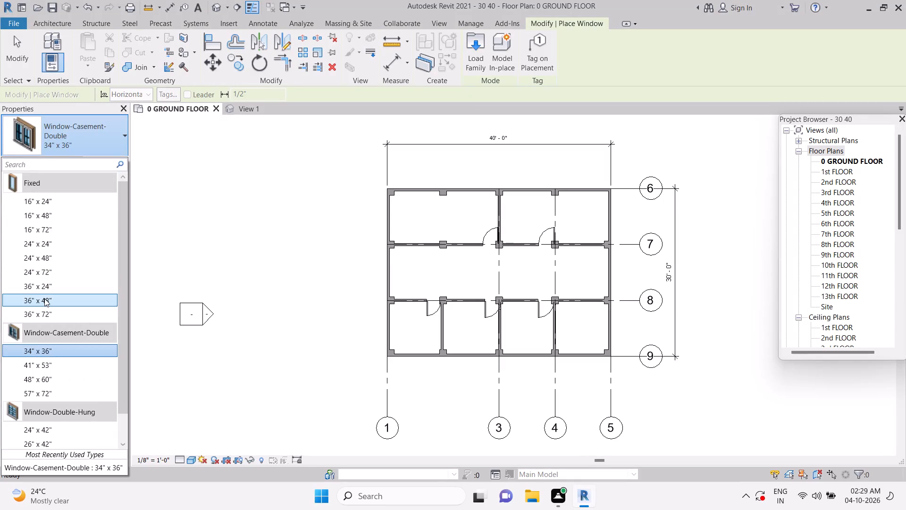
Place a Fixed 24" x 72" window in the grid 7 wall, about 2'-0" from the grid 1 column, and flip it to face grid 8.
left_click(49, 268)
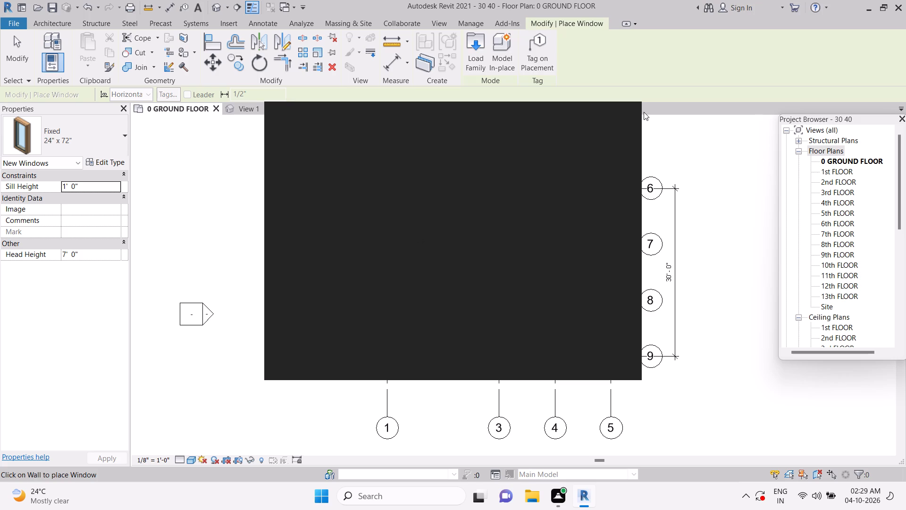
left_click(625, 109)
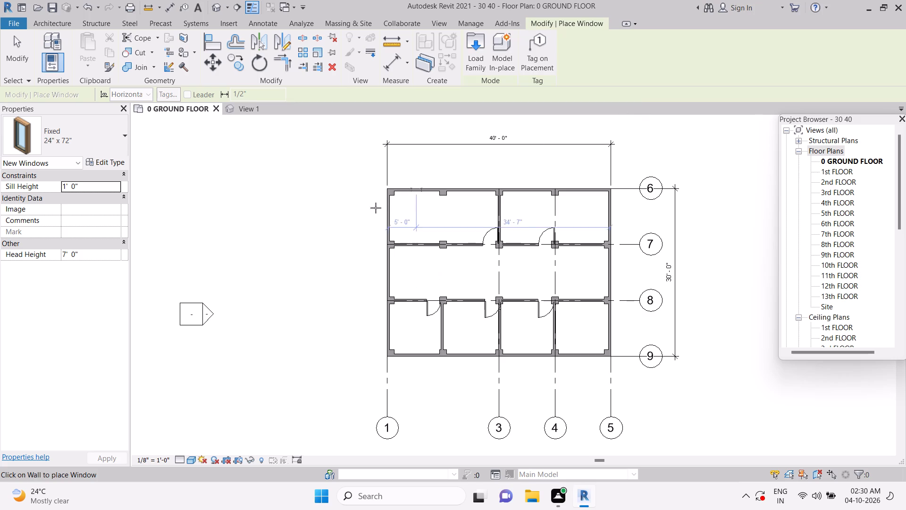
left_click(404, 244)
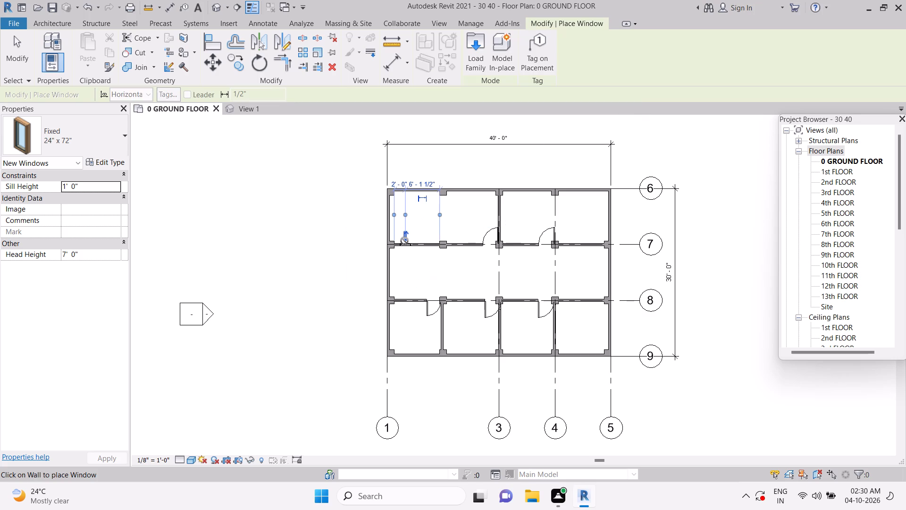
left_click(404, 240)
Place two Fixed 24" x 72" windows in the grid 8 wall, one about 1'-6" from the grid 1 column and one just past the partition between grids 1 and 3.
left_click(403, 296)
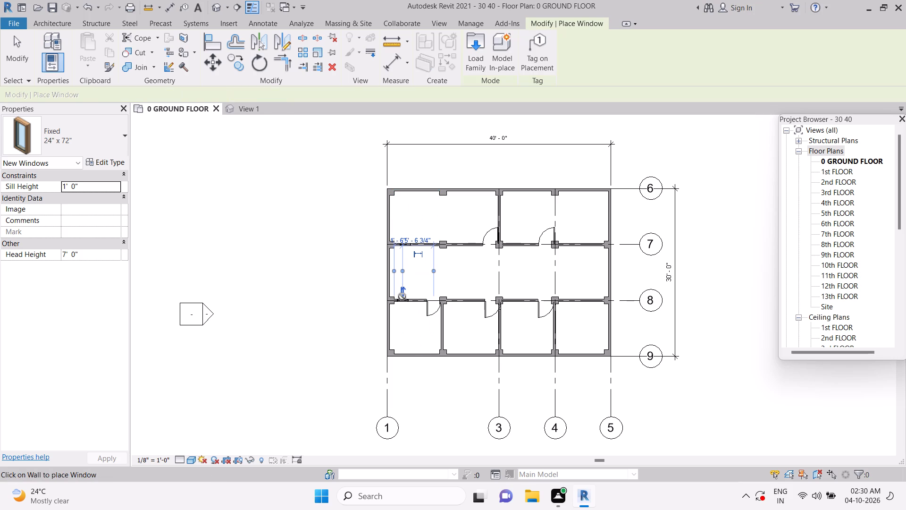
left_click(454, 302)
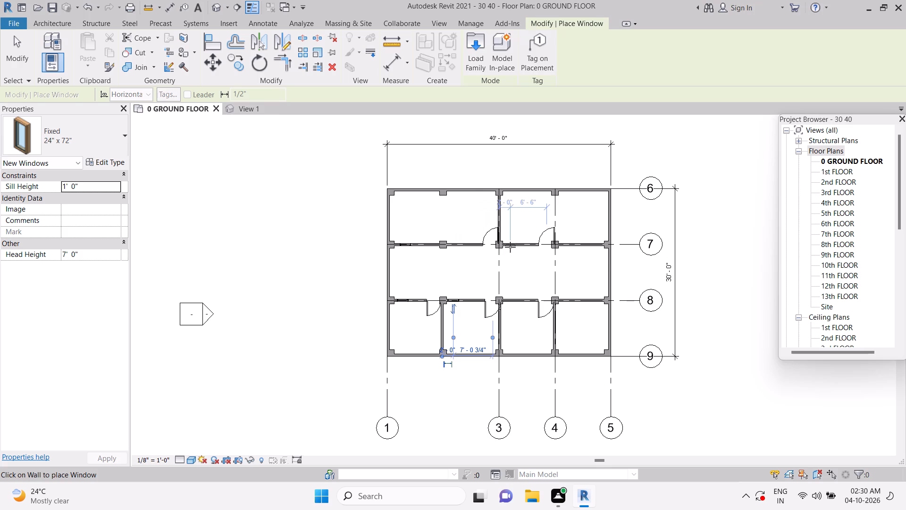
Place Fixed 24" x 72" windows in the grid 7 wall about 2'-6" from grid 5 and in the grid 4 partition about 1'-6" from the grid 9 column.
left_click(596, 243)
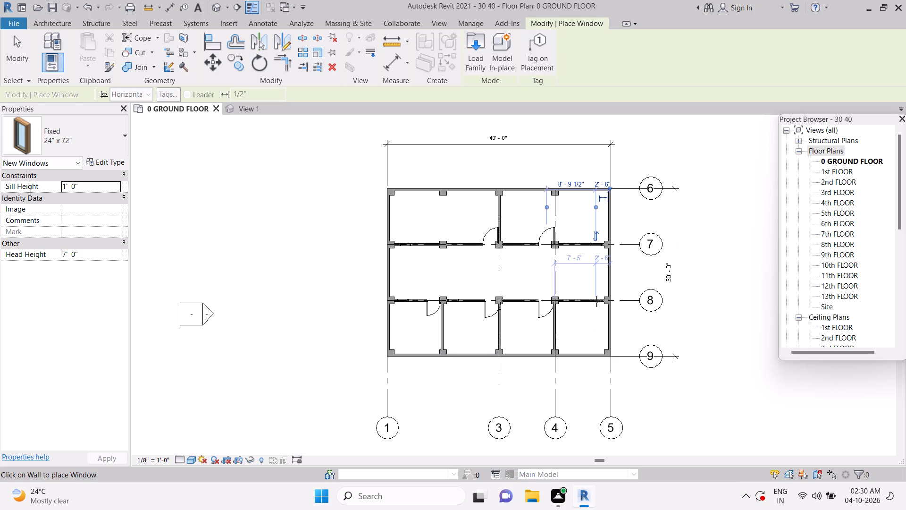
left_click(553, 340)
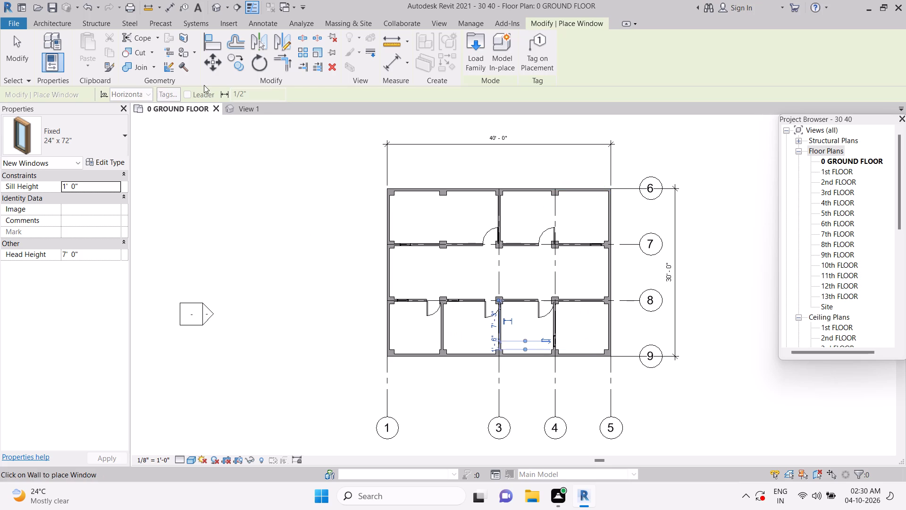
left_click(24, 67)
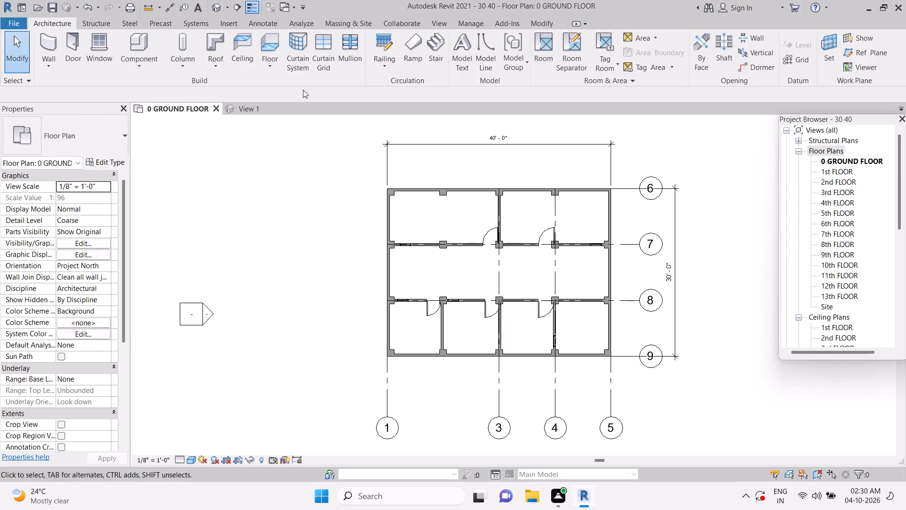
Examine the ground-floor walls, doors and windows in the default 3D view, and return to the 0 GROUND FLOOR plan.
left_click(440, 23)
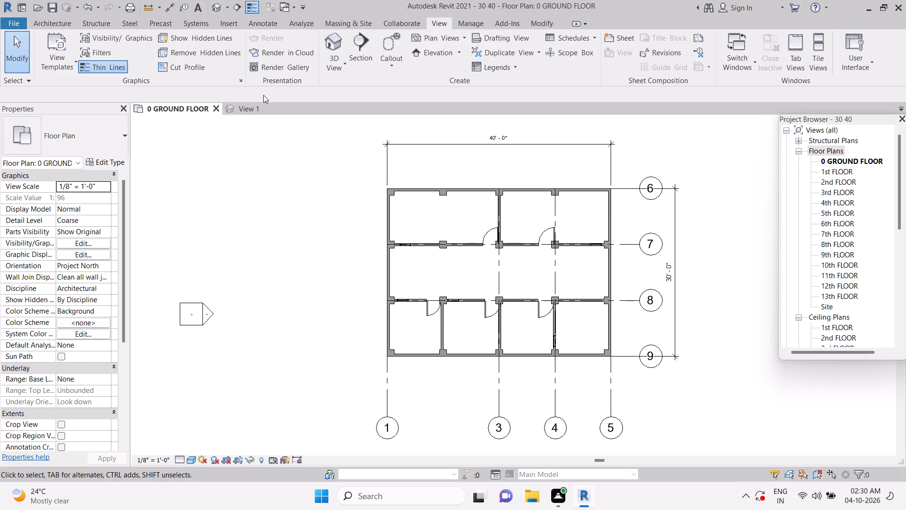
left_click(241, 106)
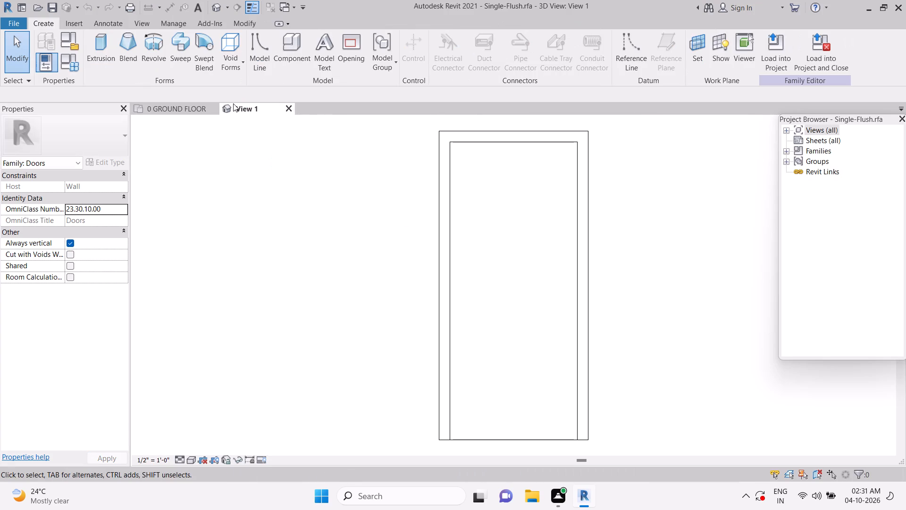
left_click(190, 104)
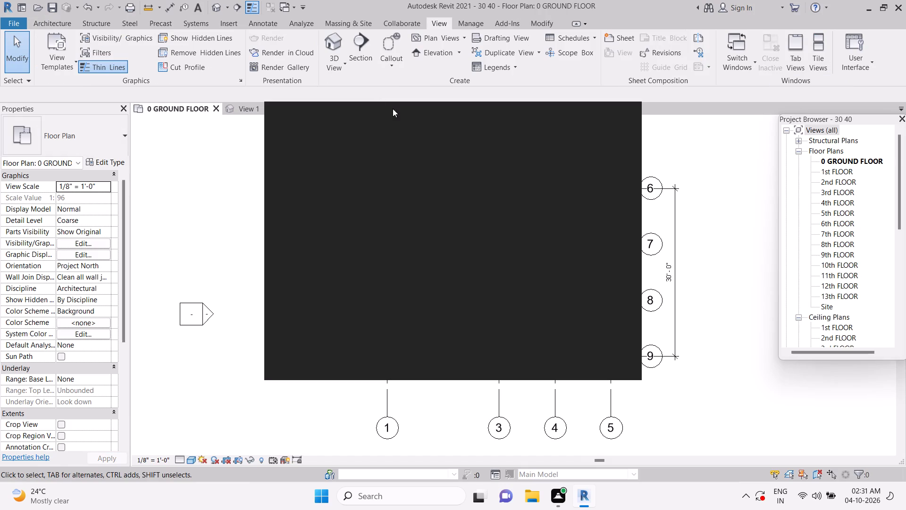
left_click(620, 117)
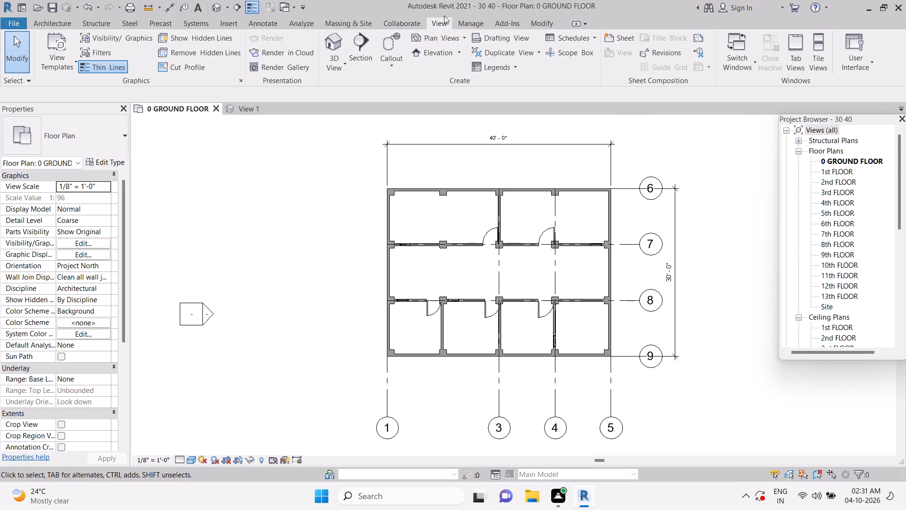
left_click(337, 41)
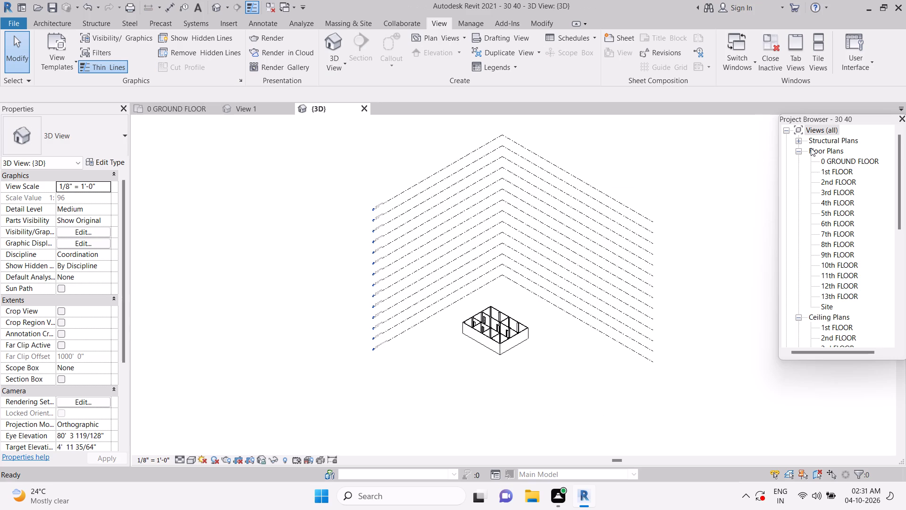
scroll(824, 173, "down", 2)
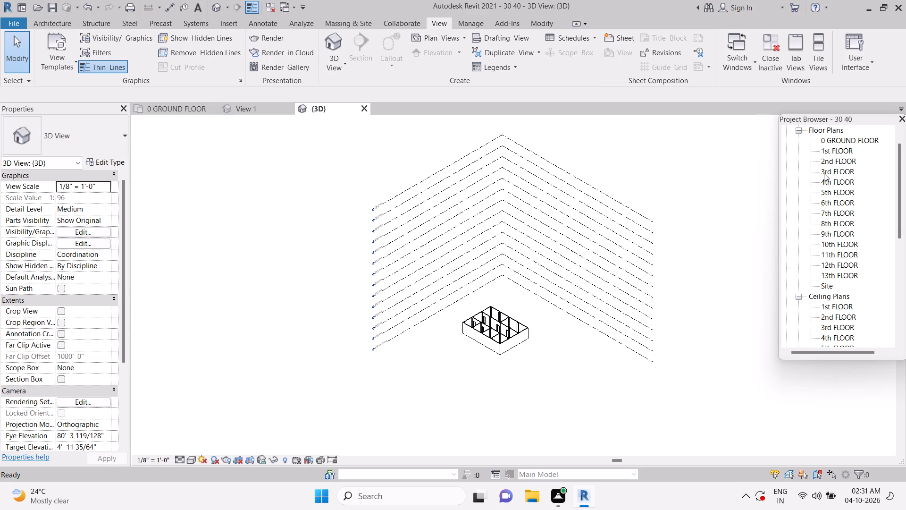
scroll(599, 263, "down", 2)
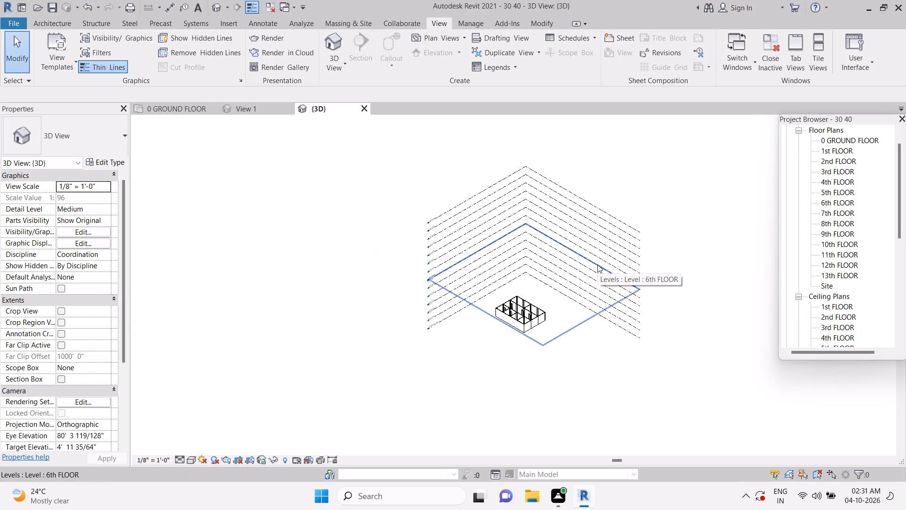
scroll(593, 262, "up", 5)
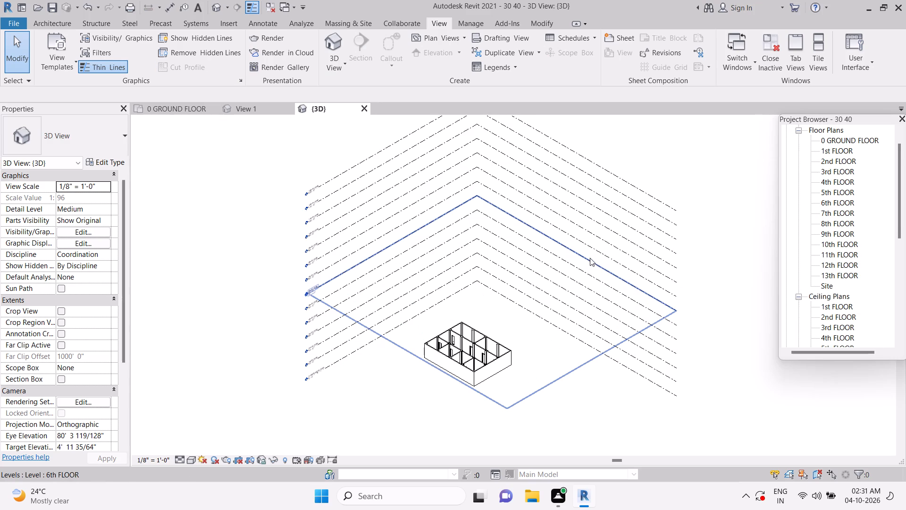
middle_click_drag(590, 258, 640, 213)
scroll(590, 258, "up", 2)
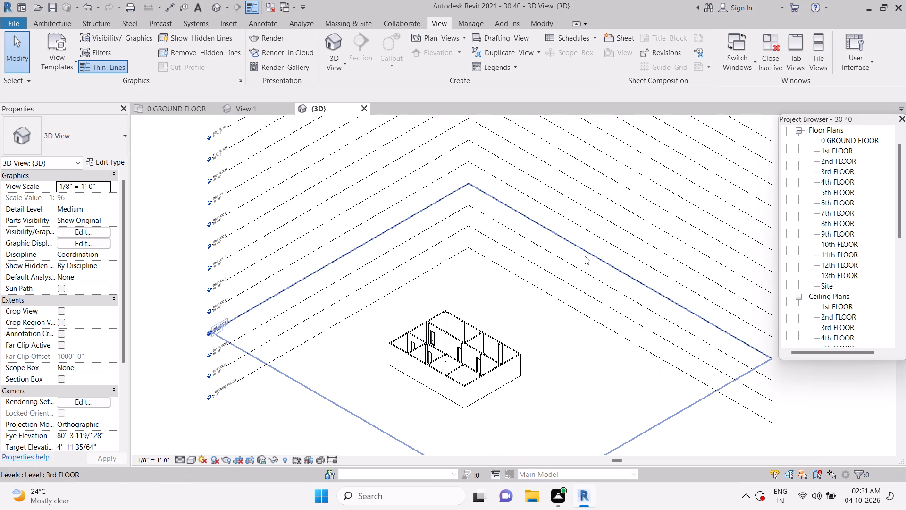
scroll(583, 260, "down", 1)
middle_click(583, 259)
scroll(583, 259, "up", 3)
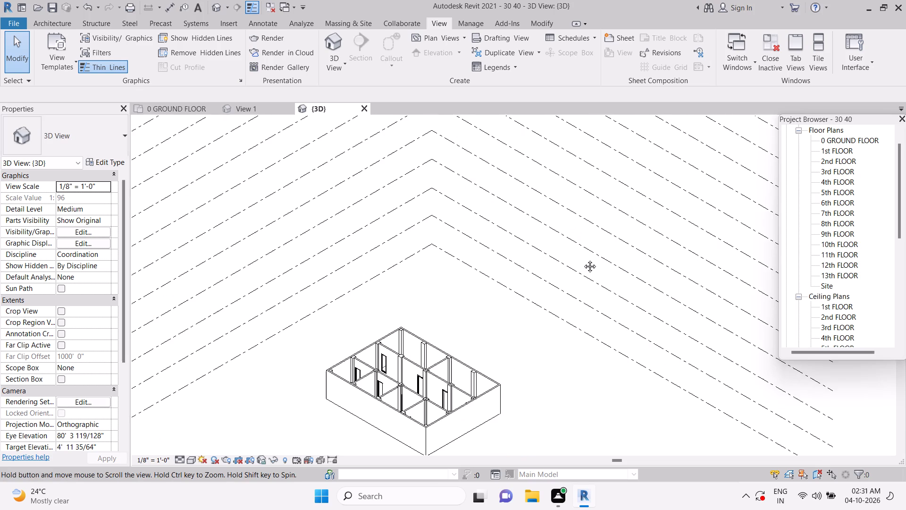
scroll(583, 259, "up", 1)
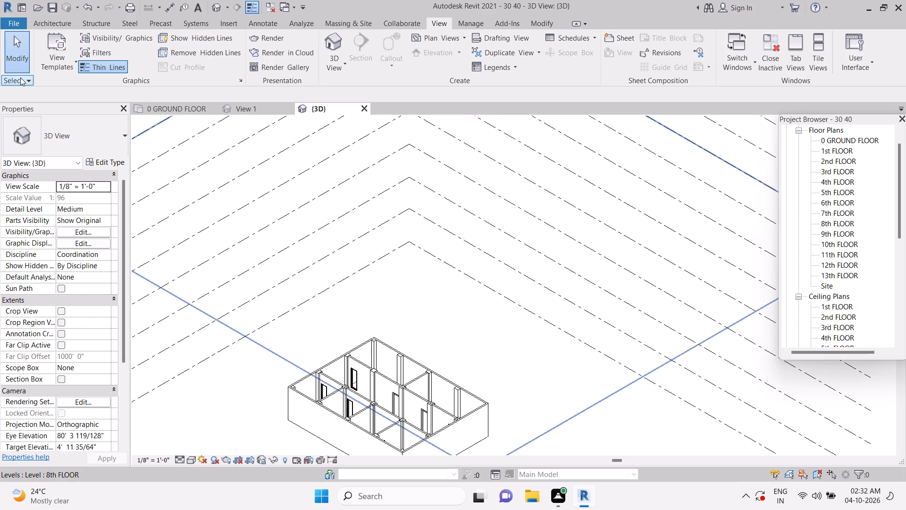
left_click(189, 106)
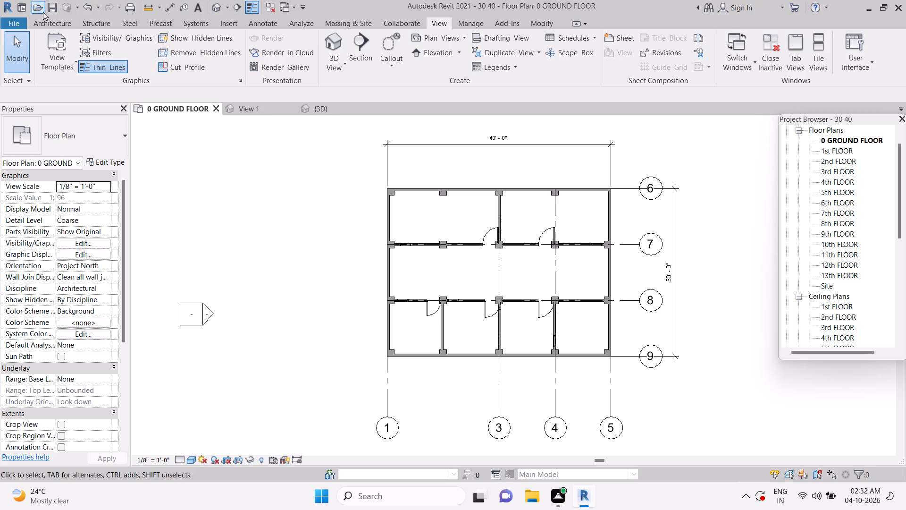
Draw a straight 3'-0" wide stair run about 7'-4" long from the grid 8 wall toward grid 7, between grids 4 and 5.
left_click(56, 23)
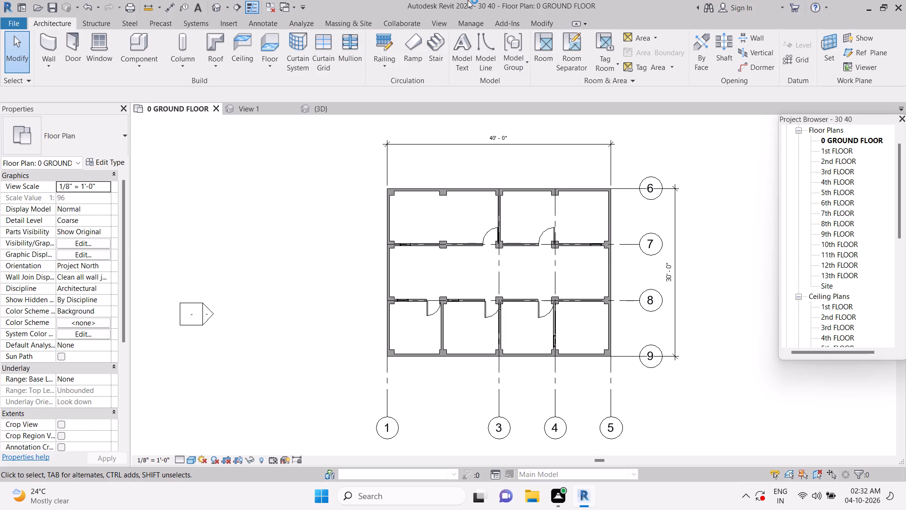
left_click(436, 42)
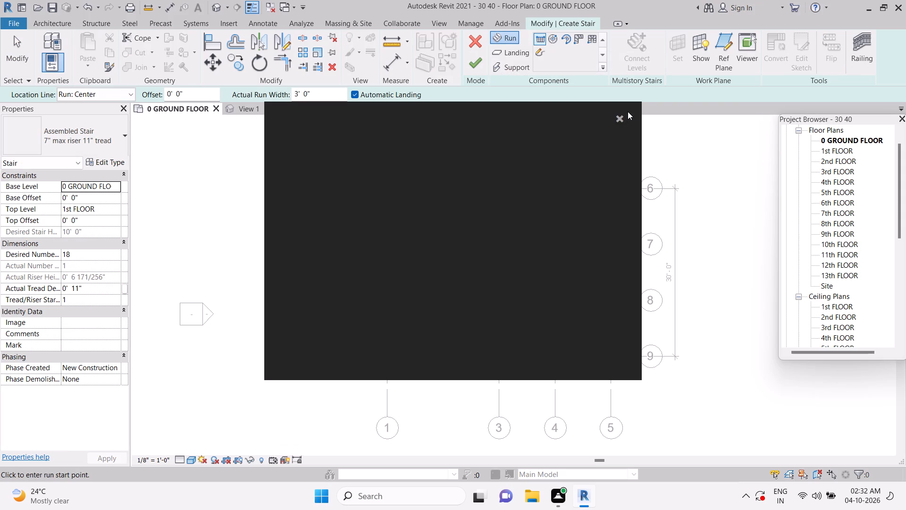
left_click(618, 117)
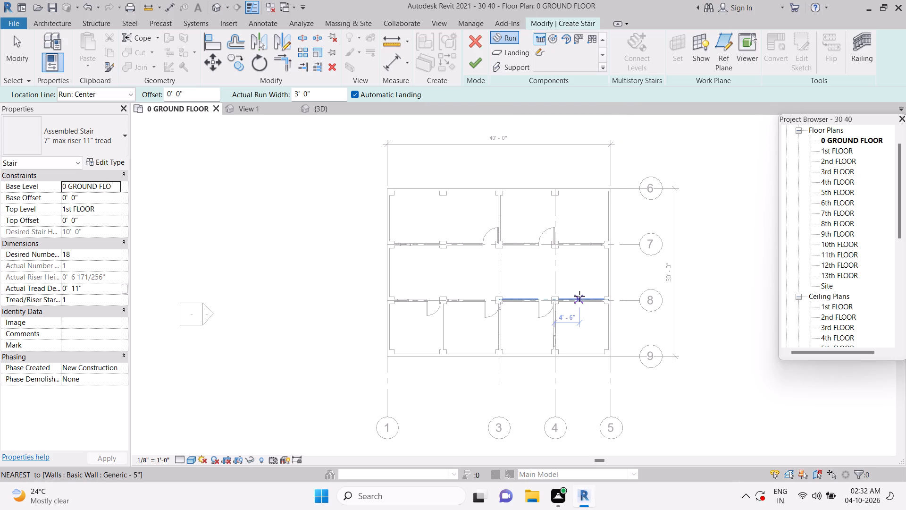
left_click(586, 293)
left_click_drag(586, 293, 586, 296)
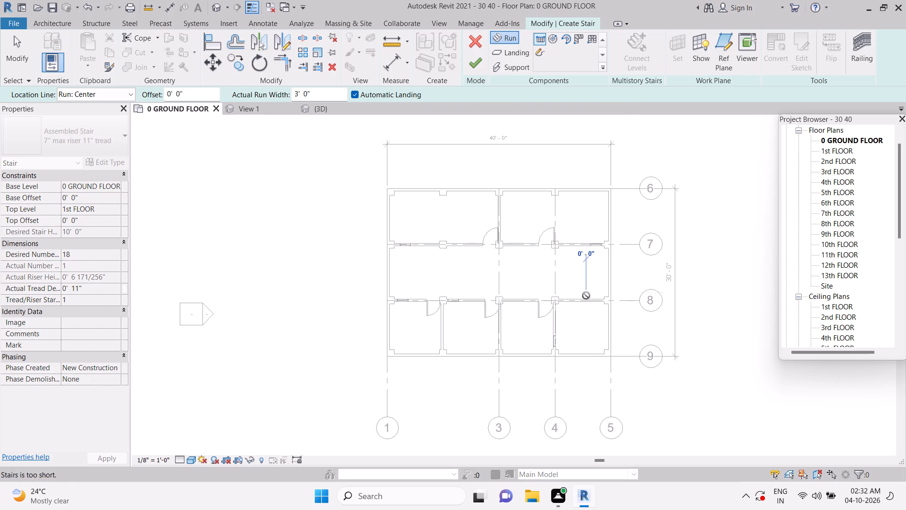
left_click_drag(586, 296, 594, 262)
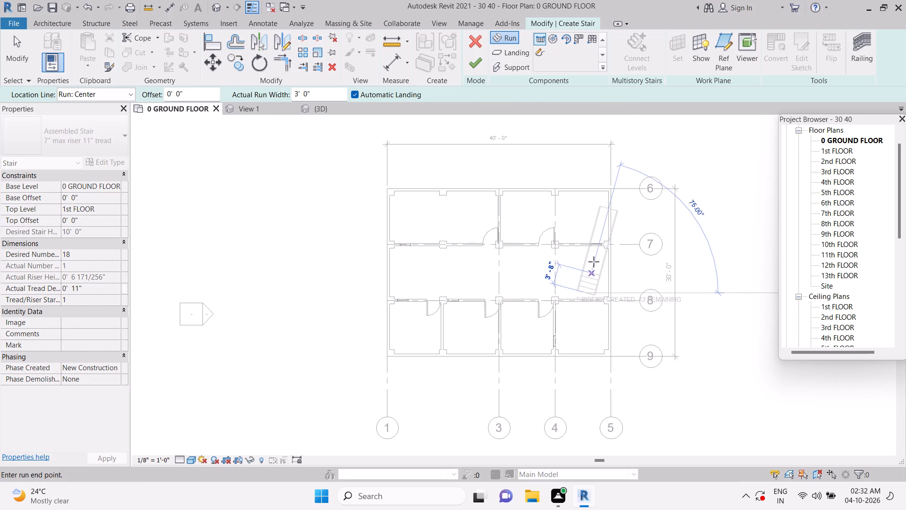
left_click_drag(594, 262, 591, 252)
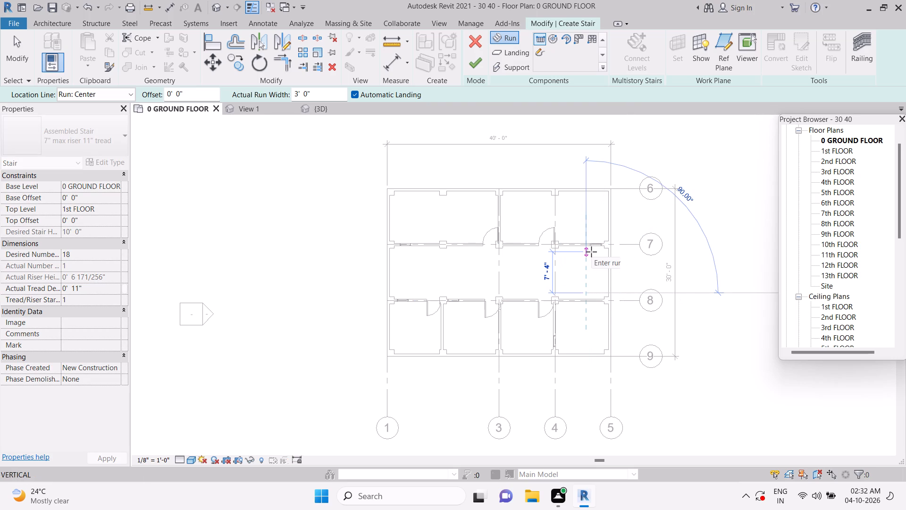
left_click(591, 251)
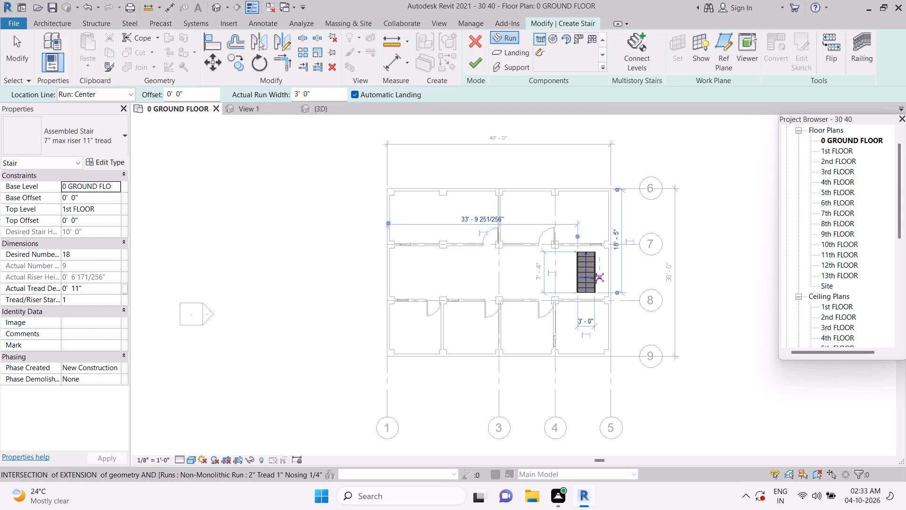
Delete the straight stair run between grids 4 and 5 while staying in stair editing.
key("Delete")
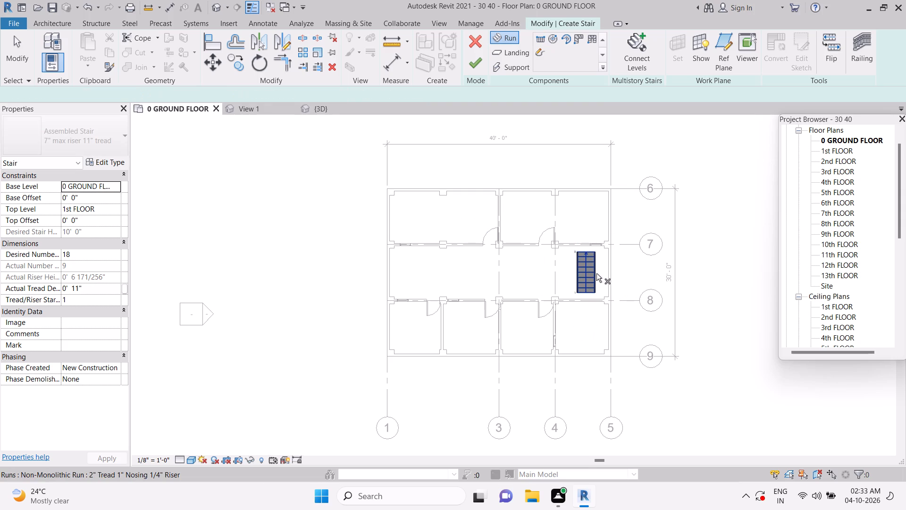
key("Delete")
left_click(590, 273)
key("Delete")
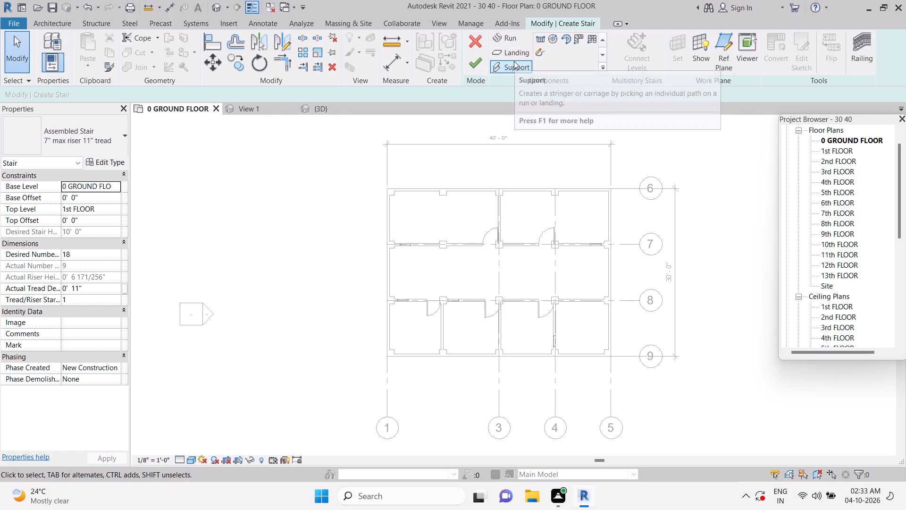
Draw a 3'-0" wide stair run of 4 risers, about 2'-9" long, from the midpoint of the grid 5 exterior wall toward grid 4.
left_click(516, 38)
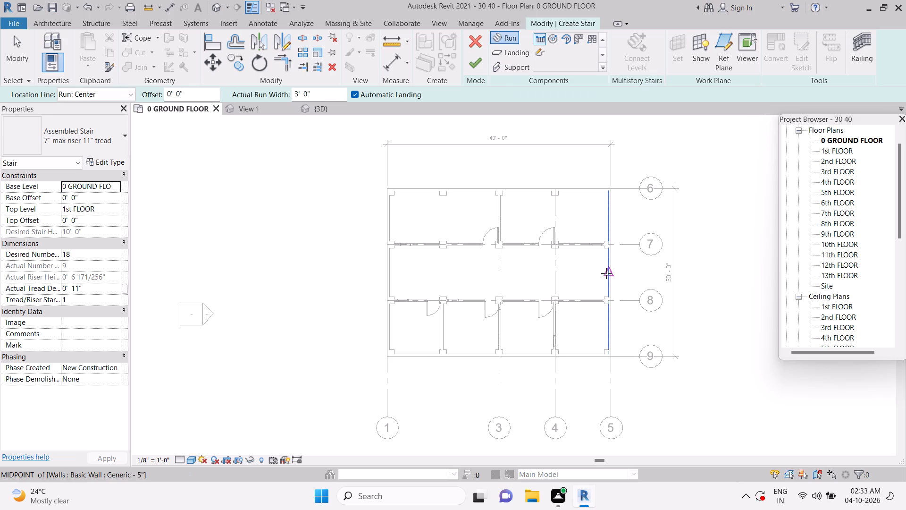
left_click_drag(606, 271, 593, 270)
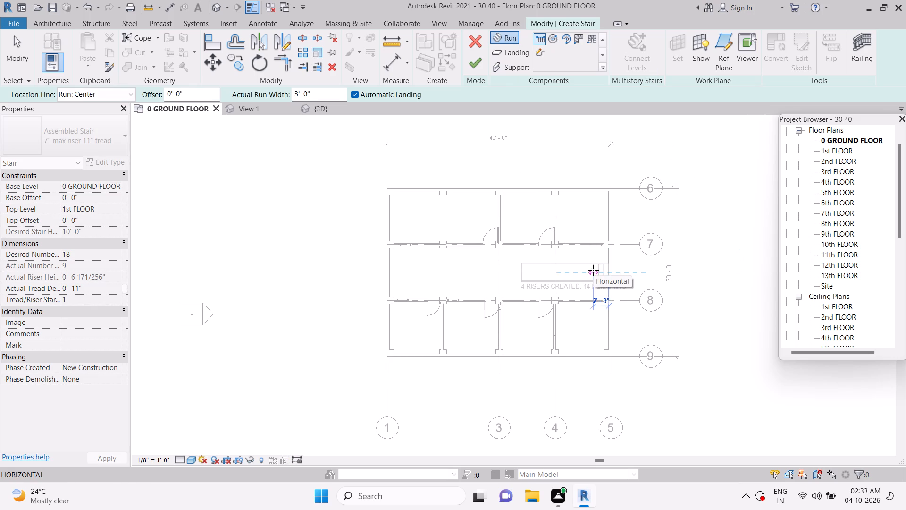
left_click_drag(593, 270, 593, 270)
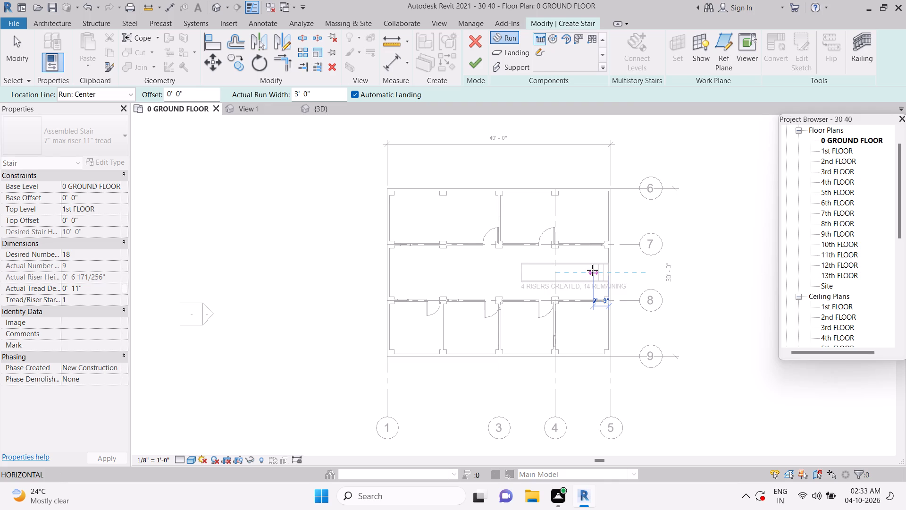
left_click(592, 270)
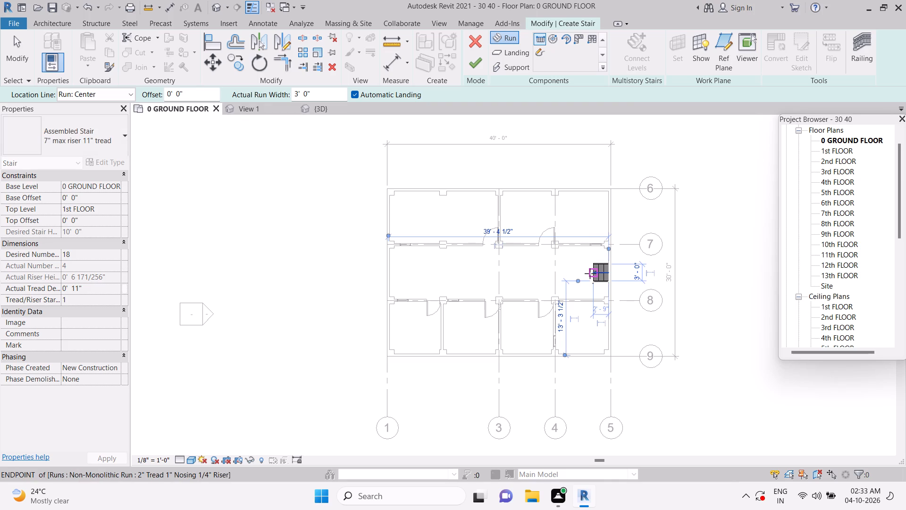
Draw a second 3'-0" wide run of 4 risers, about 2'-9" long, continuing the grid 5 stair run toward grid 4.
left_click_drag(590, 273, 579, 269)
left_click(579, 268)
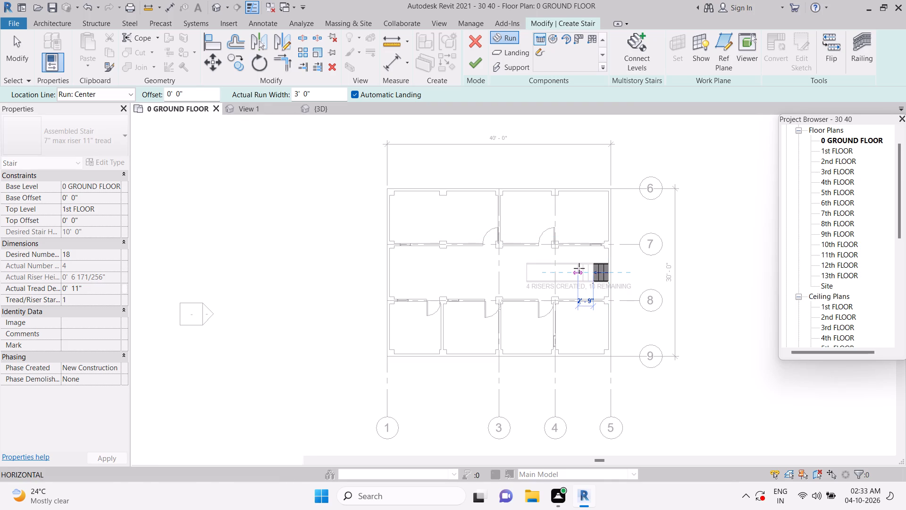
double_click(571, 269)
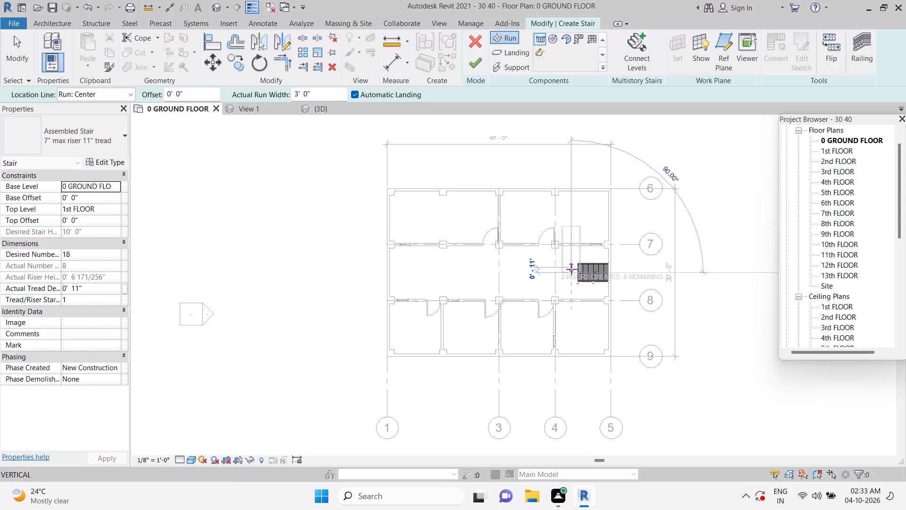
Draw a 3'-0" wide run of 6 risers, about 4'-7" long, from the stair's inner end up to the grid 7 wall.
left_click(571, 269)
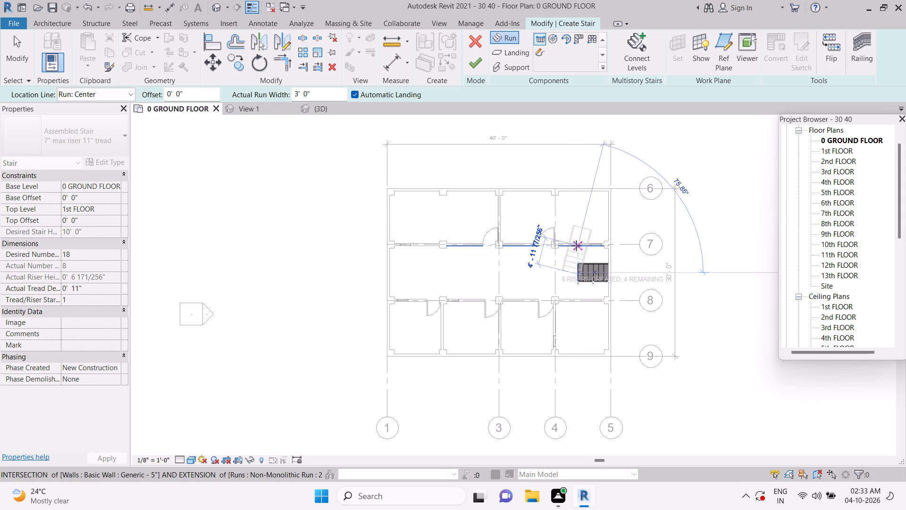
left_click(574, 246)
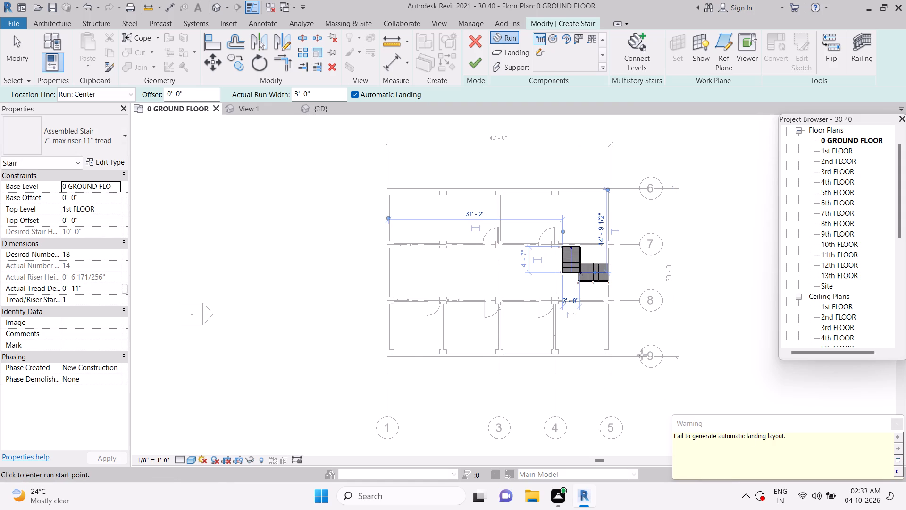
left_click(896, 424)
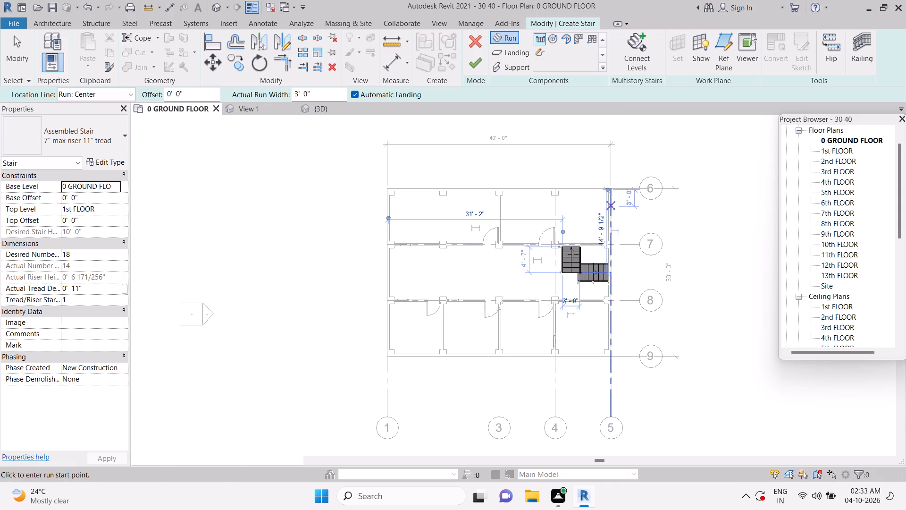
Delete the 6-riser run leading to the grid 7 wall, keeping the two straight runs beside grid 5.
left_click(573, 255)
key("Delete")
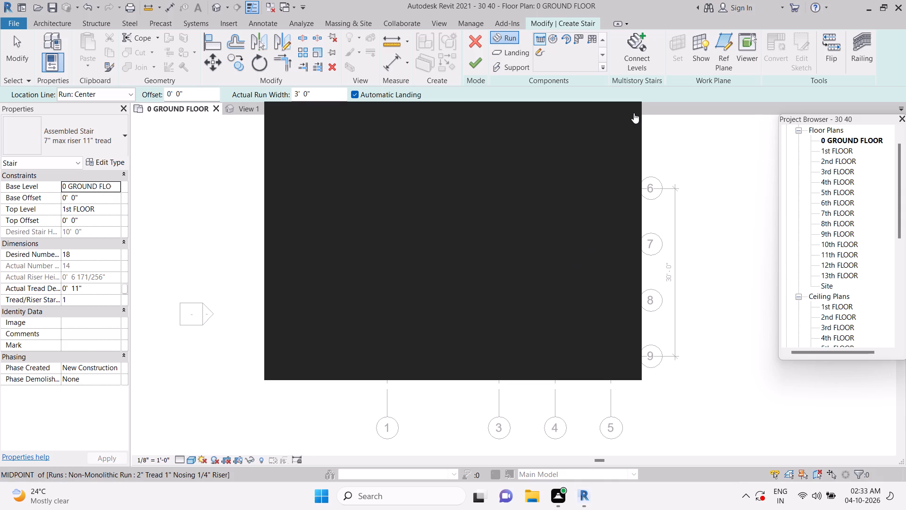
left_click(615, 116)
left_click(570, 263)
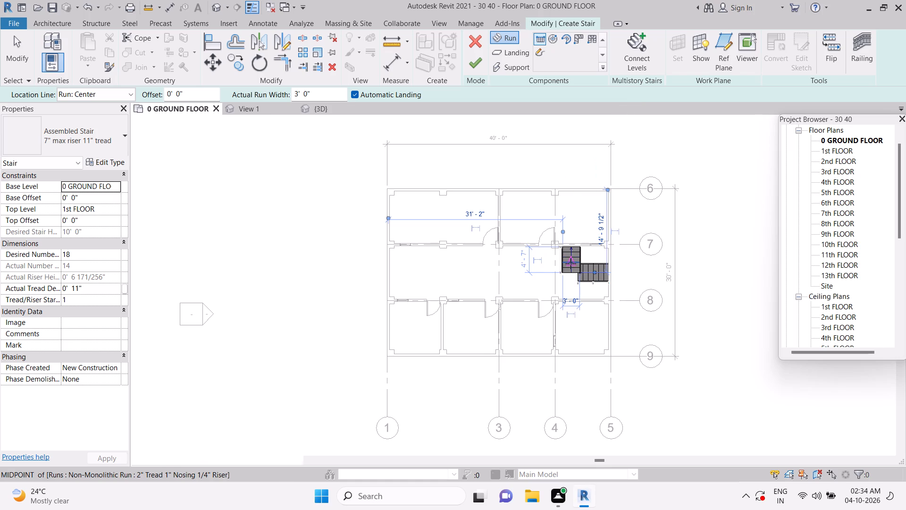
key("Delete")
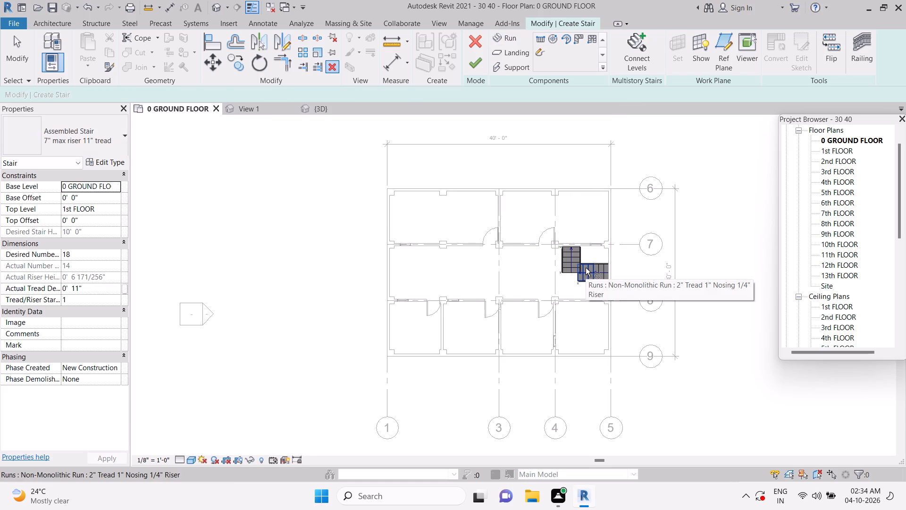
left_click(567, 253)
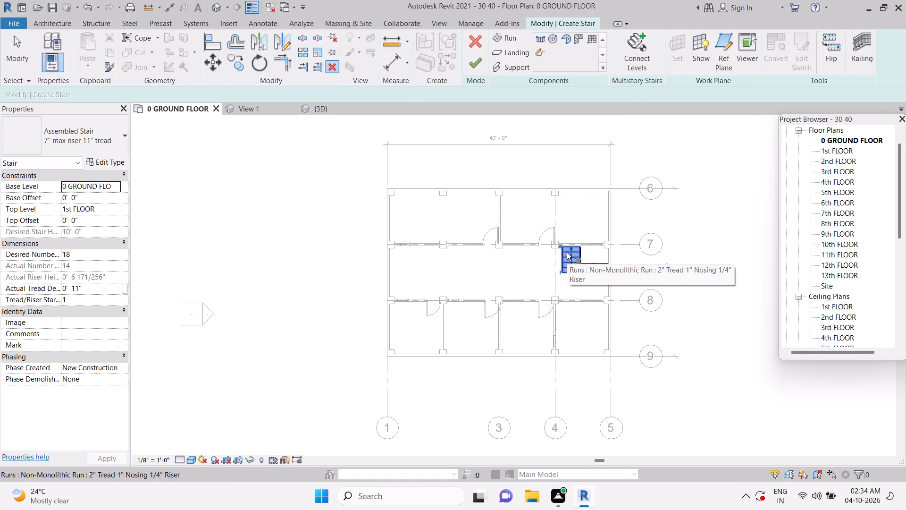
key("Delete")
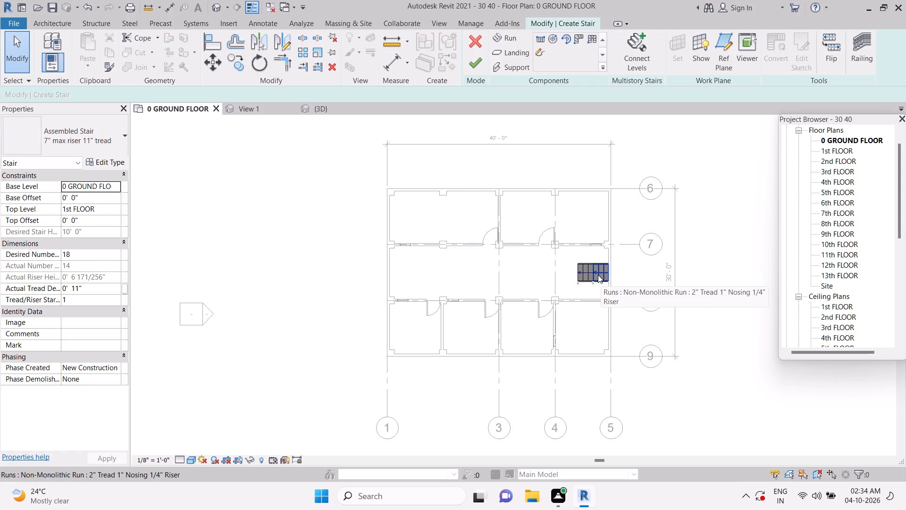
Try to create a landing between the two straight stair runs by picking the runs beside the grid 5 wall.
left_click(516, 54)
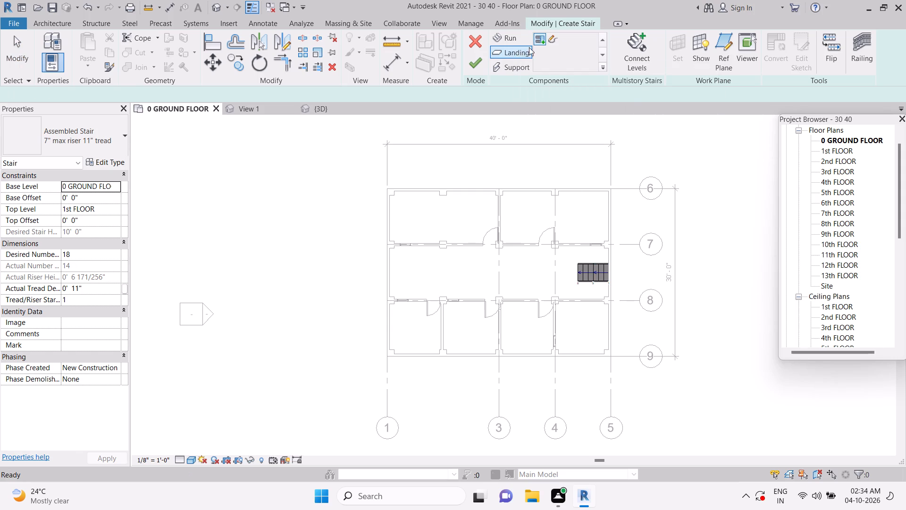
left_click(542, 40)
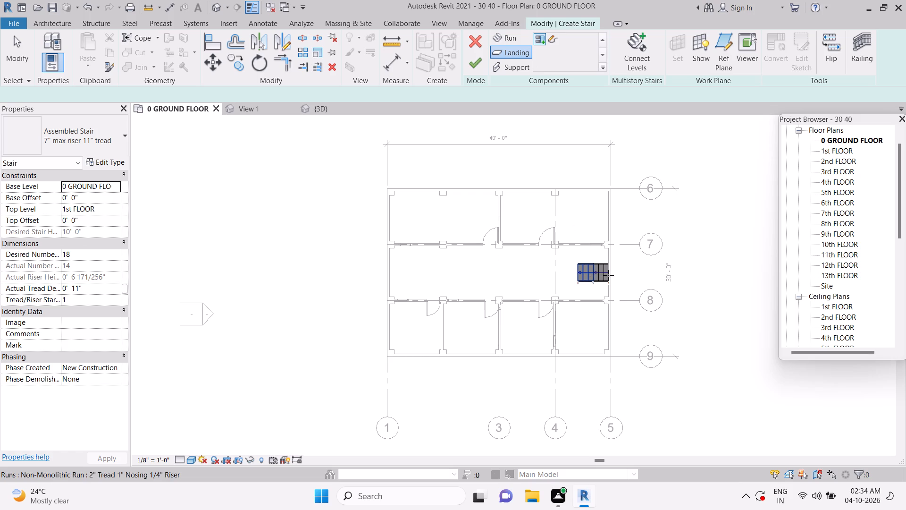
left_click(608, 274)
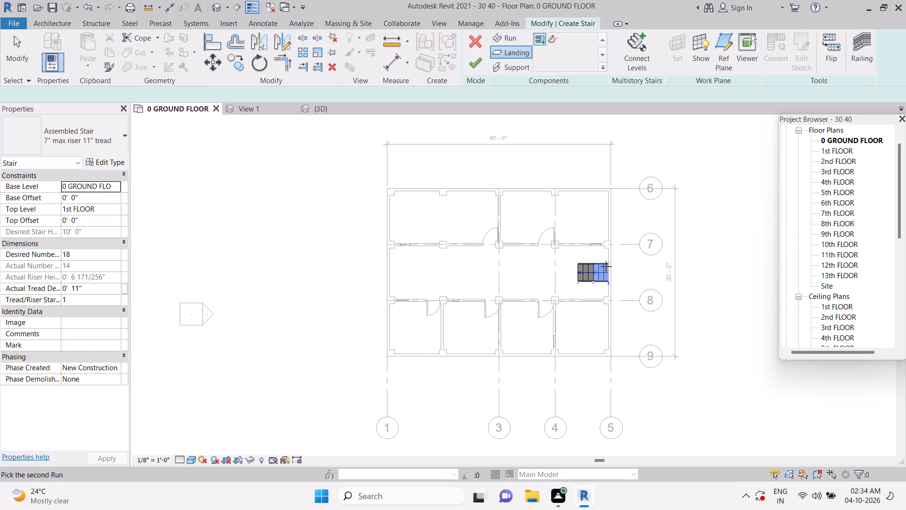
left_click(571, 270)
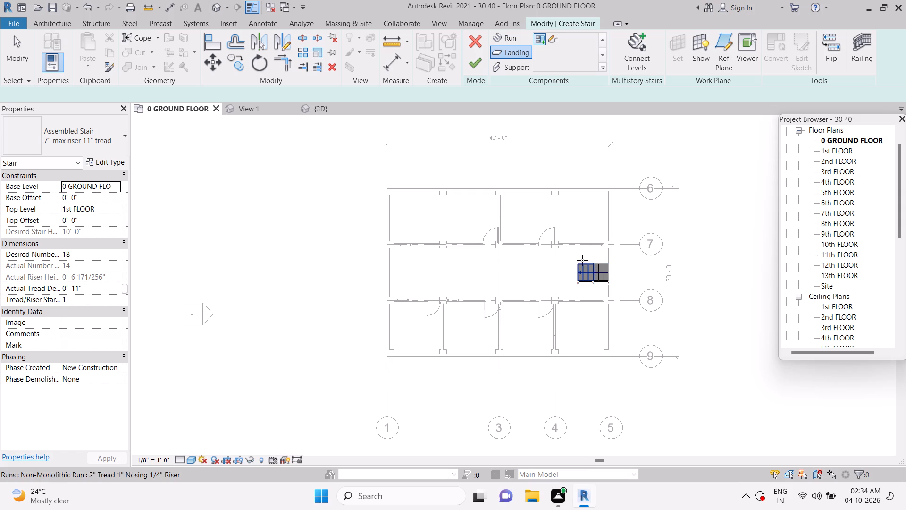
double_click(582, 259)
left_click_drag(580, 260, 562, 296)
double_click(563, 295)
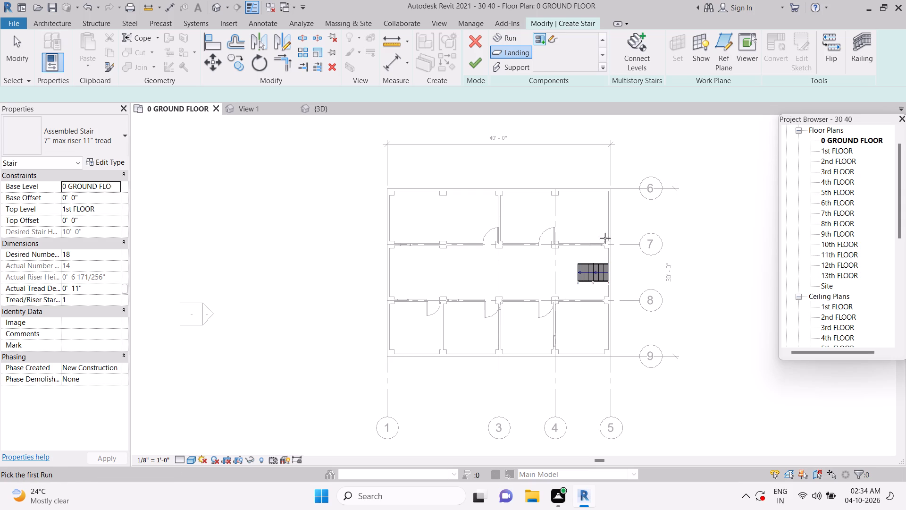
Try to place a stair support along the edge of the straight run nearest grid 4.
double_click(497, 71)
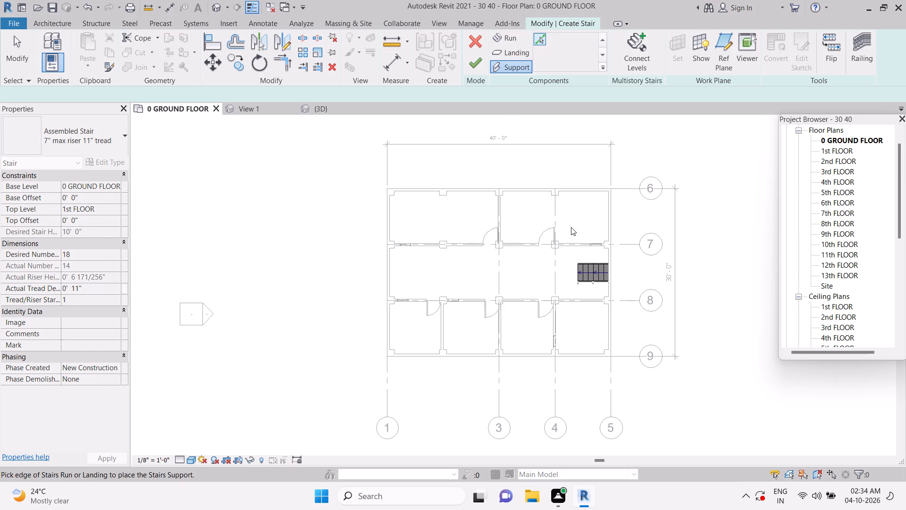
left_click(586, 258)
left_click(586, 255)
Restart the stair Run component with a 3'-0" run width and automatic landing.
left_click(511, 41)
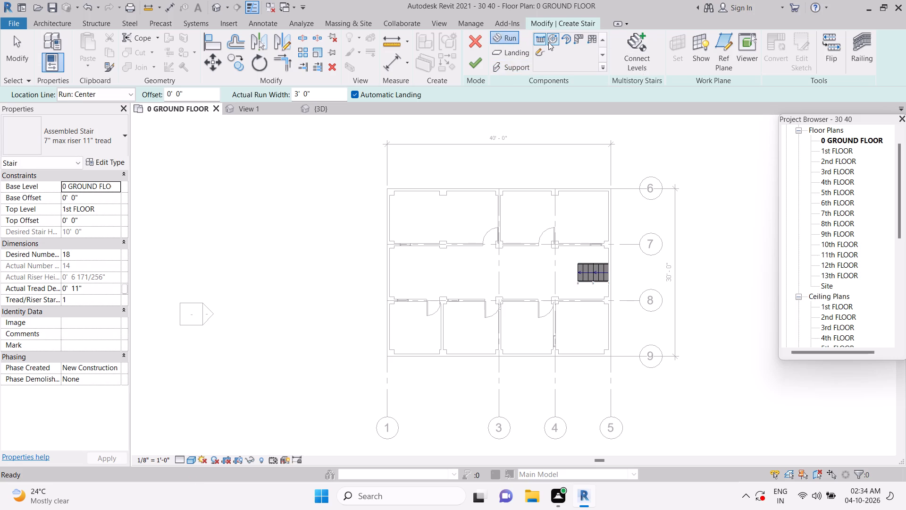
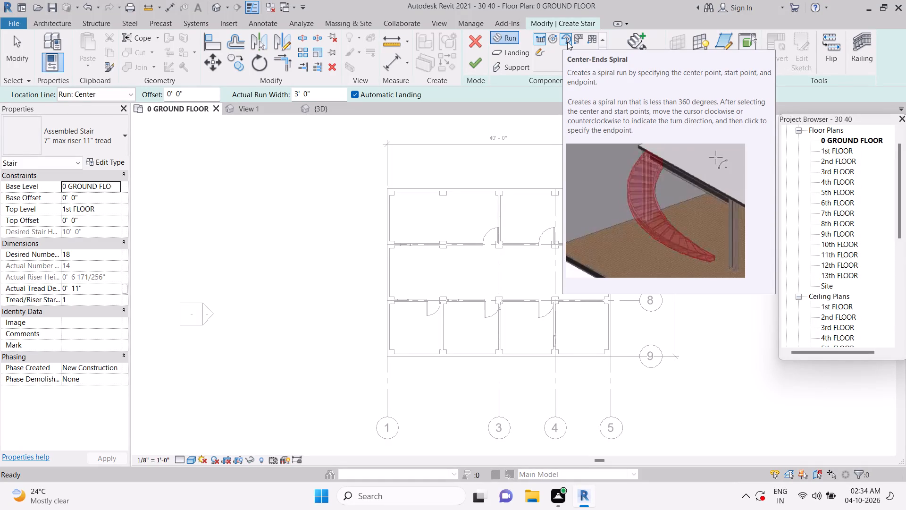
Draw a 3'-0" wide Center-Ends Spiral run with automatic landing, from beside the straight run near grid 5 toward the grid 7 wall.
left_click(567, 44)
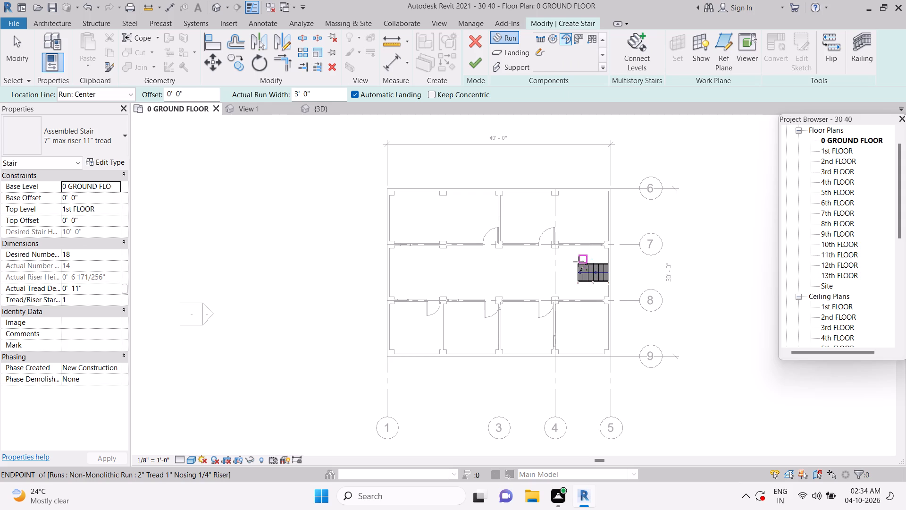
left_click_drag(573, 263, 570, 261)
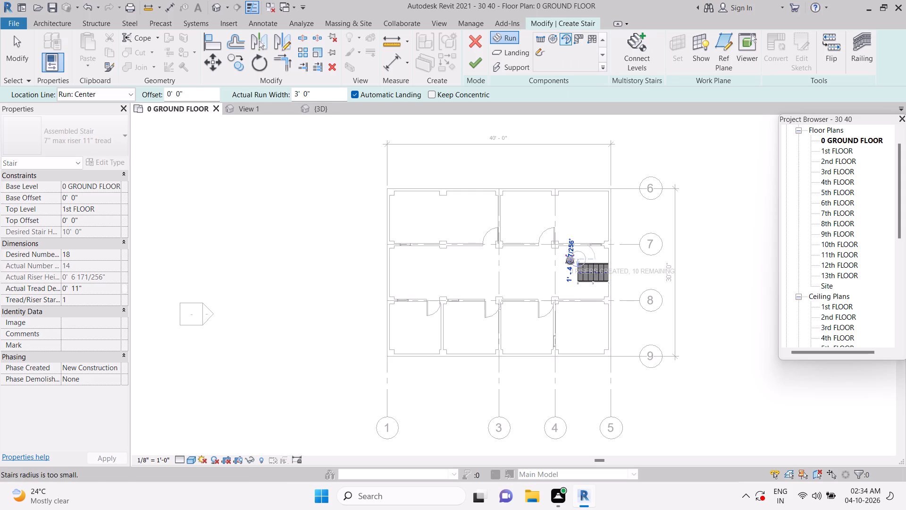
left_click_drag(570, 261, 575, 246)
left_click(575, 246)
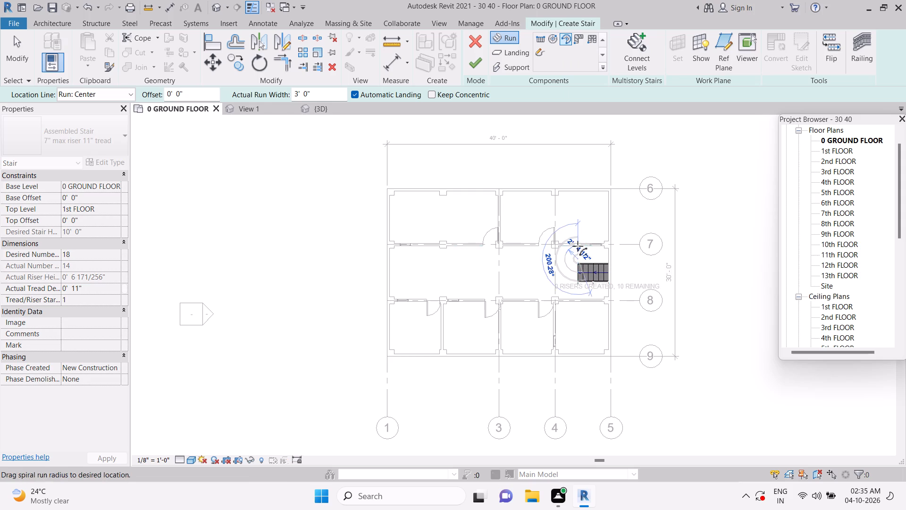
left_click(581, 244)
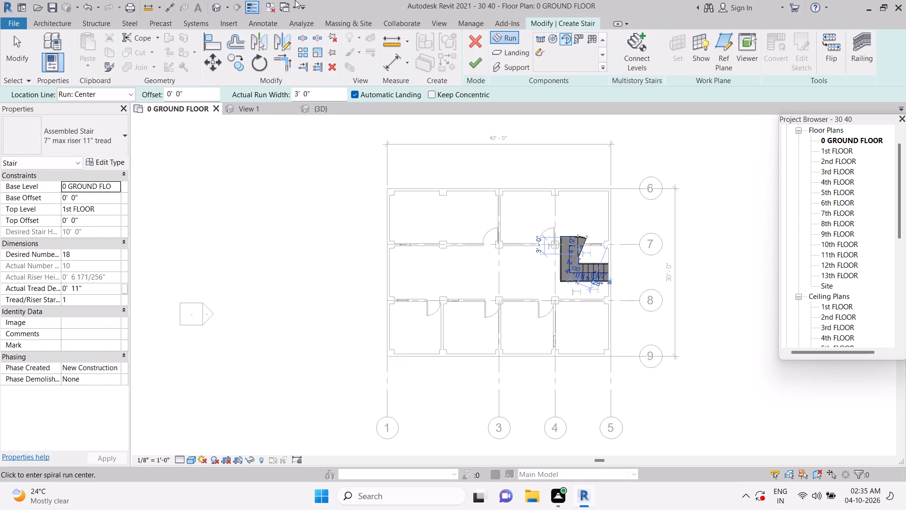
left_click(22, 51)
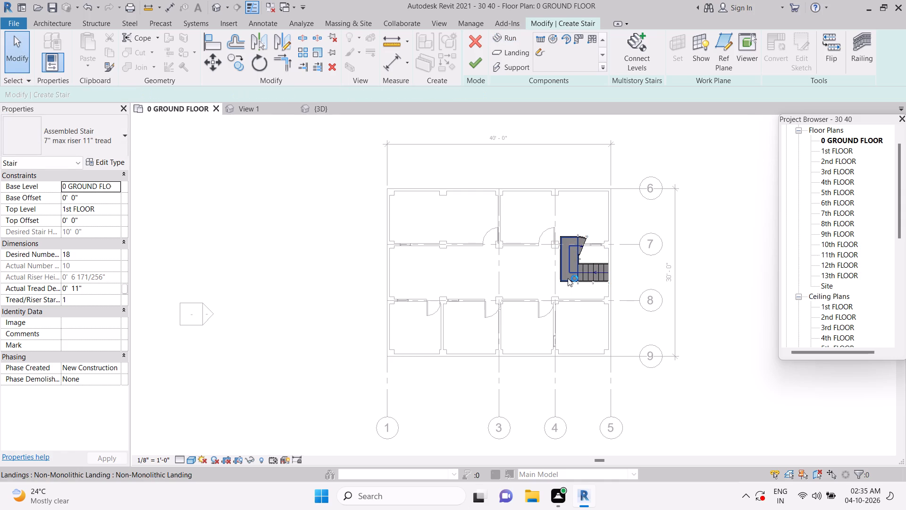
Close the notification card covering the floor plan and clear the selection of the stair landing.
left_click(576, 267)
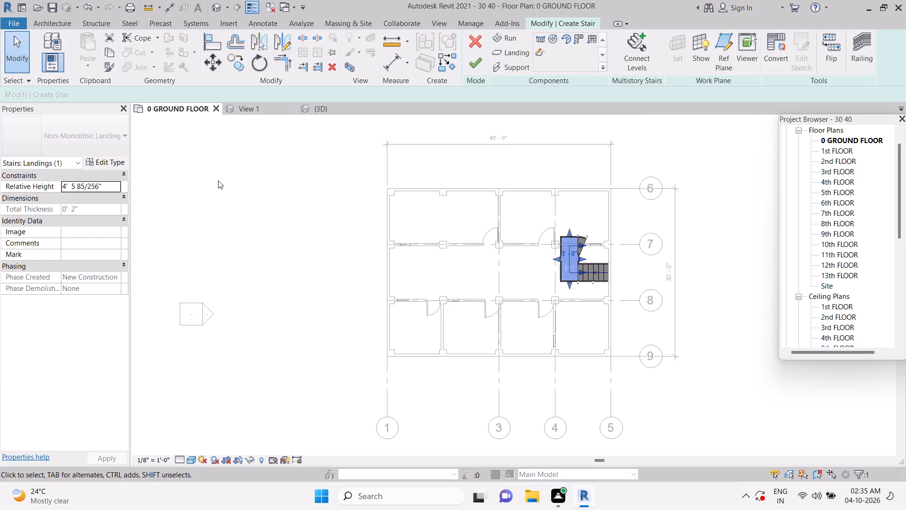
left_click(265, 205)
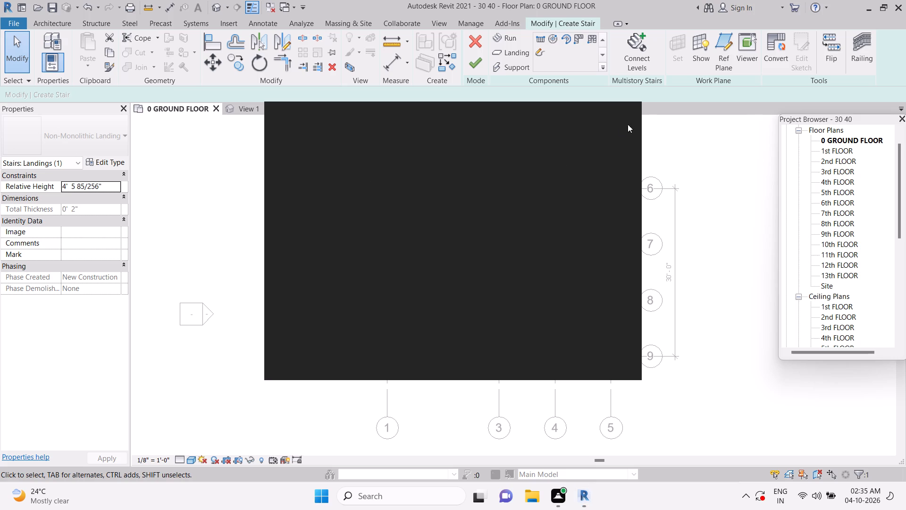
left_click(626, 119)
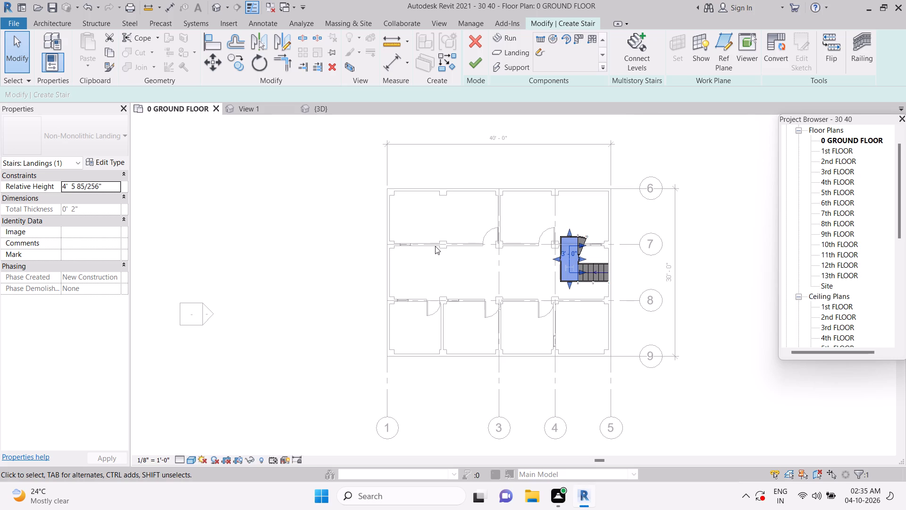
left_click(329, 245)
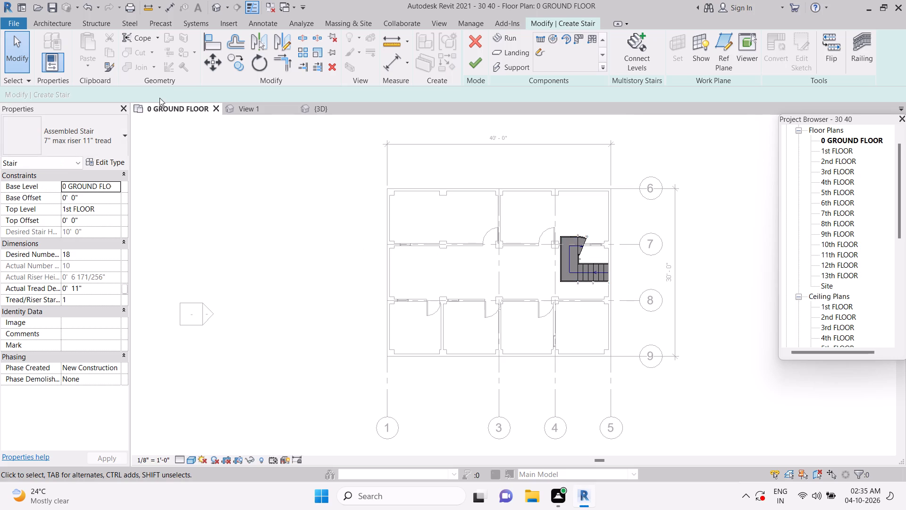
Examine the stair runs and landing inside the building in the {3D} view.
left_click(319, 106)
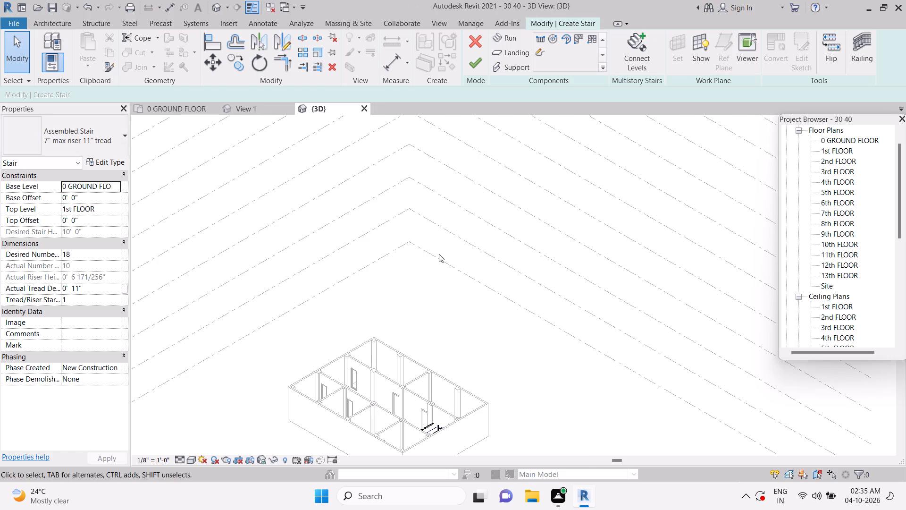
scroll(436, 257, "up", 2)
scroll(435, 257, "down", 3)
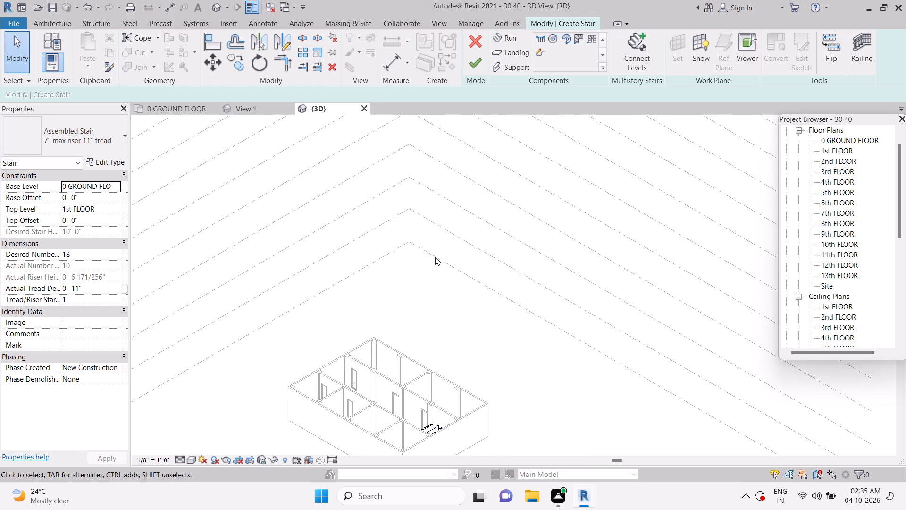
middle_click_drag(434, 252, 443, 276)
scroll(434, 250, "down", 2)
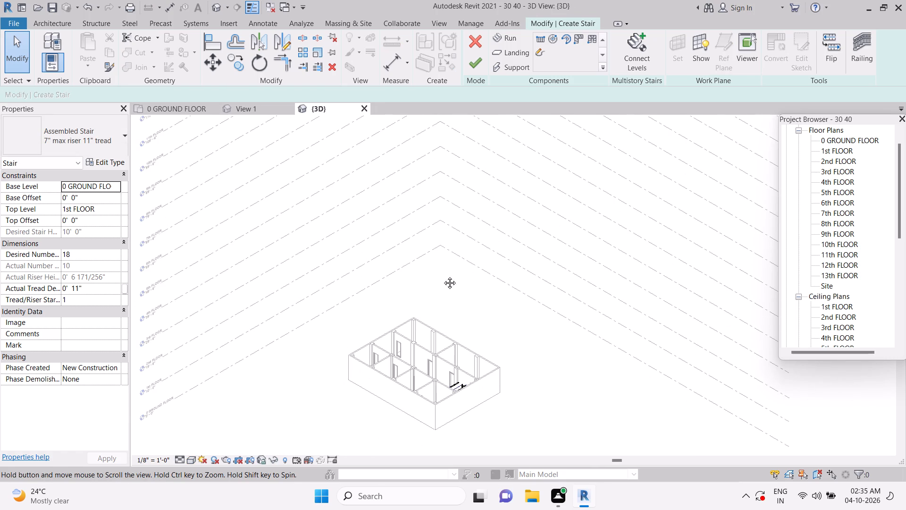
middle_click_drag(443, 276, 523, 307)
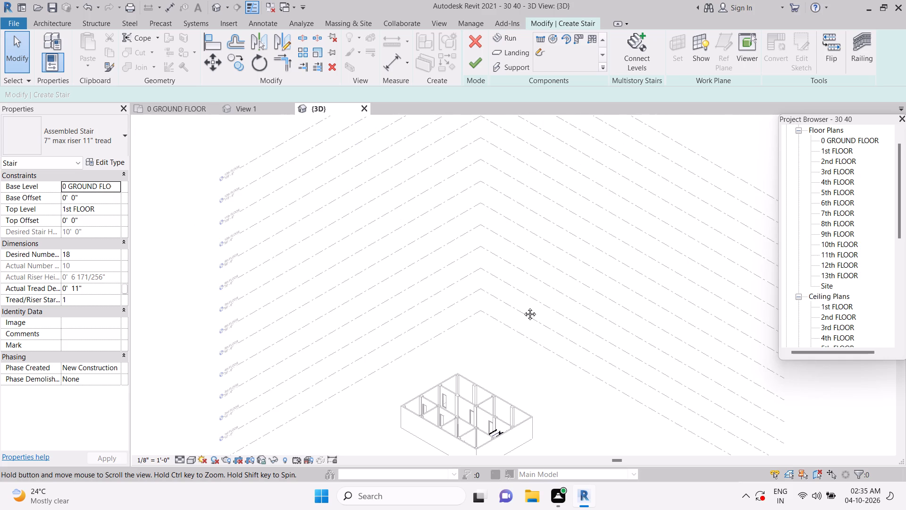
middle_click_drag(523, 307, 466, 399)
scroll(499, 340, "down", 1)
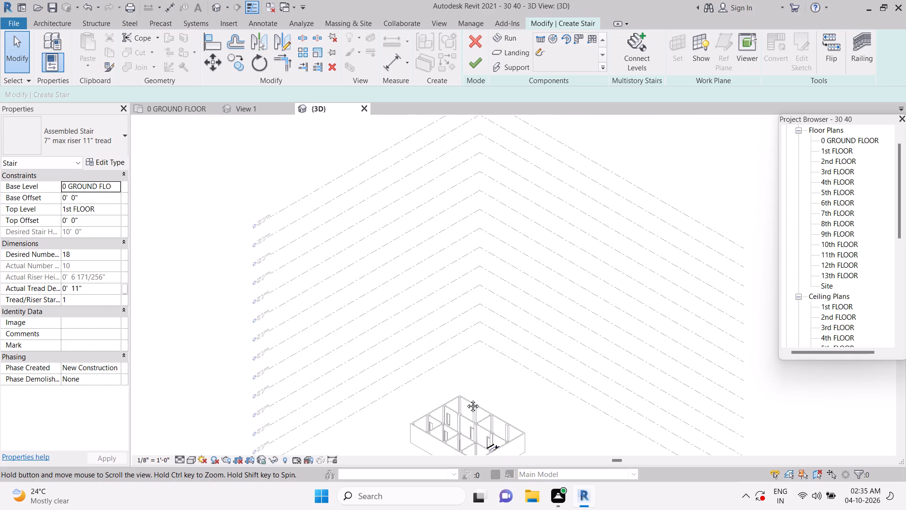
middle_click_drag(466, 399, 461, 355)
scroll(465, 397, "up", 4)
scroll(461, 360, "down", 6)
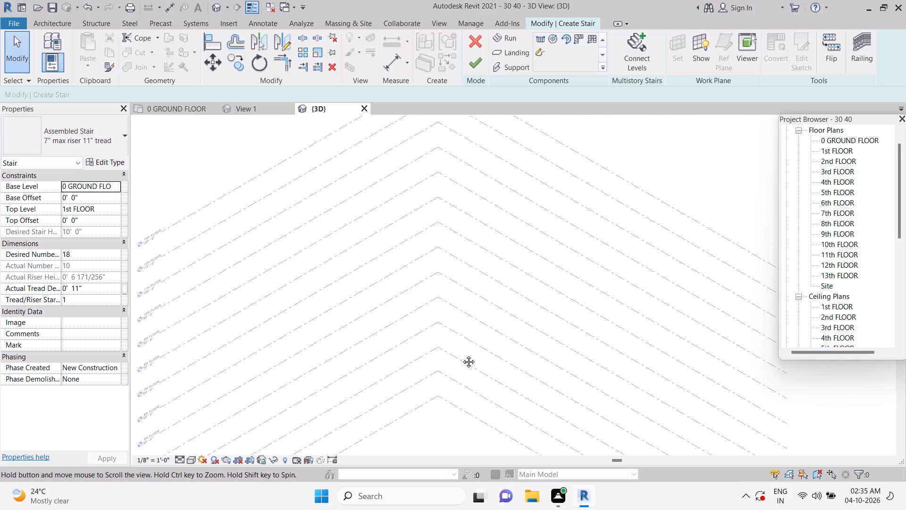
middle_click_drag(461, 355, 466, 349)
middle_click_drag(468, 334, 471, 338)
scroll(469, 335, "down", 3)
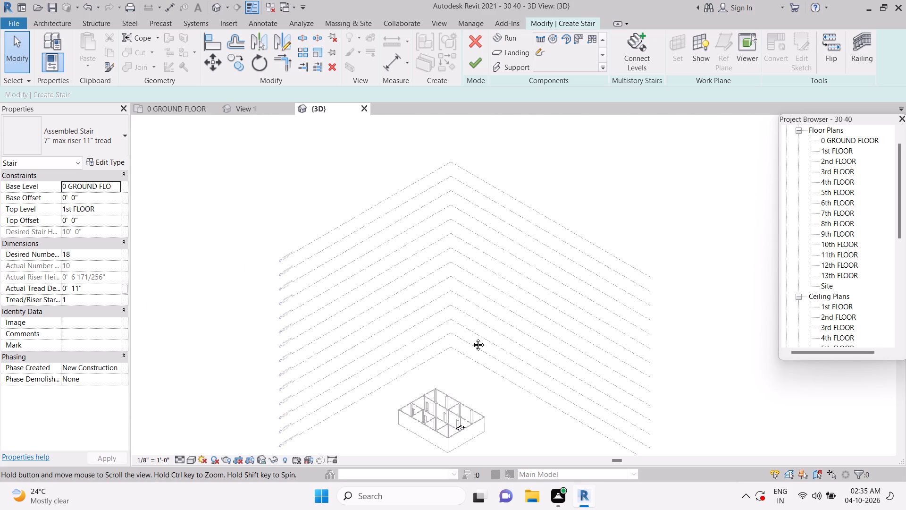
middle_click_drag(471, 338, 478, 318)
scroll(471, 338, "up", 3)
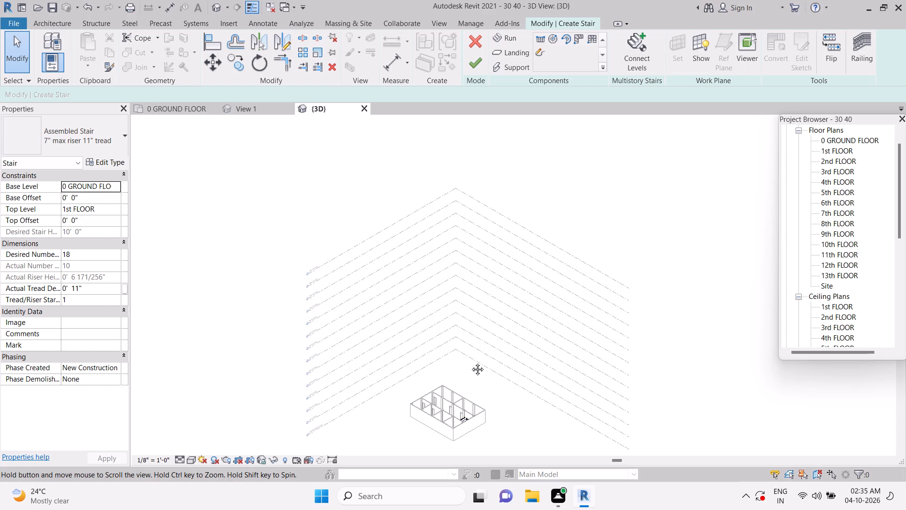
middle_click(470, 362)
scroll(471, 360, "up", 1)
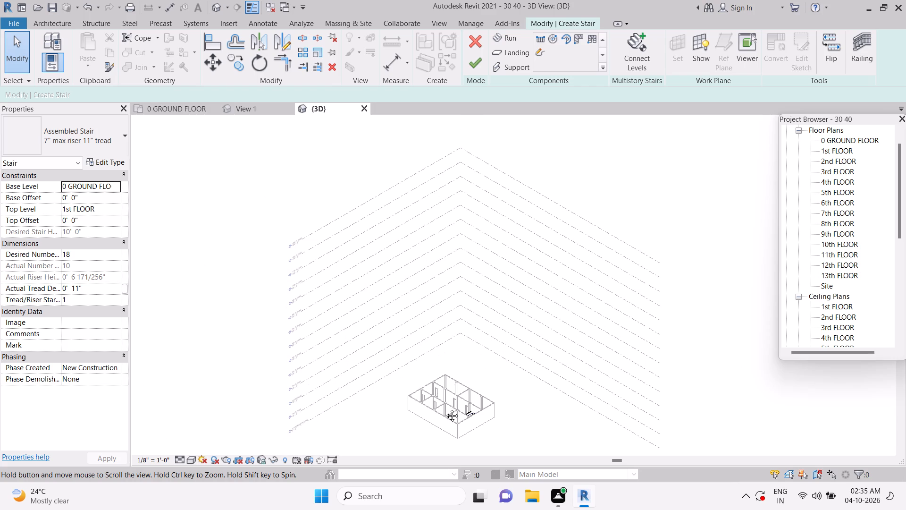
left_click(445, 408)
middle_click_drag(445, 408, 498, 386)
scroll(445, 408, "up", 1)
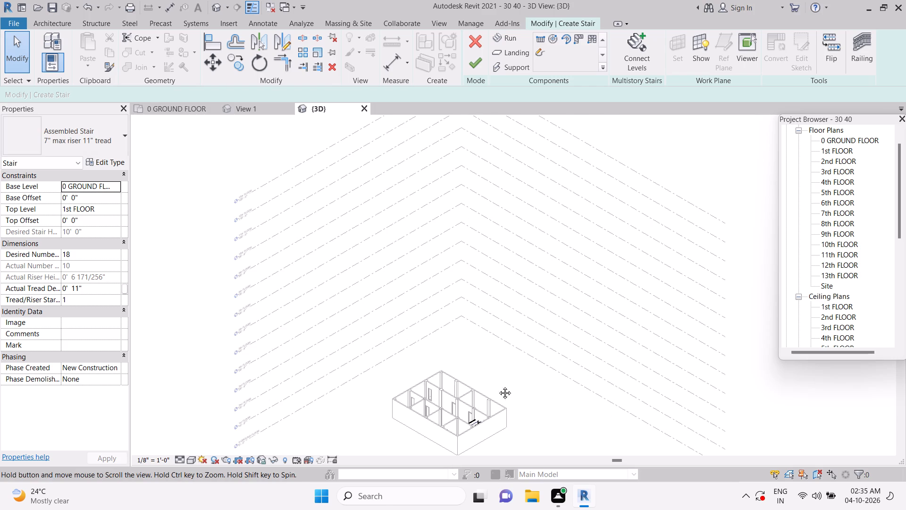
middle_click_drag(498, 386, 539, 351)
middle_click_drag(543, 311, 547, 288)
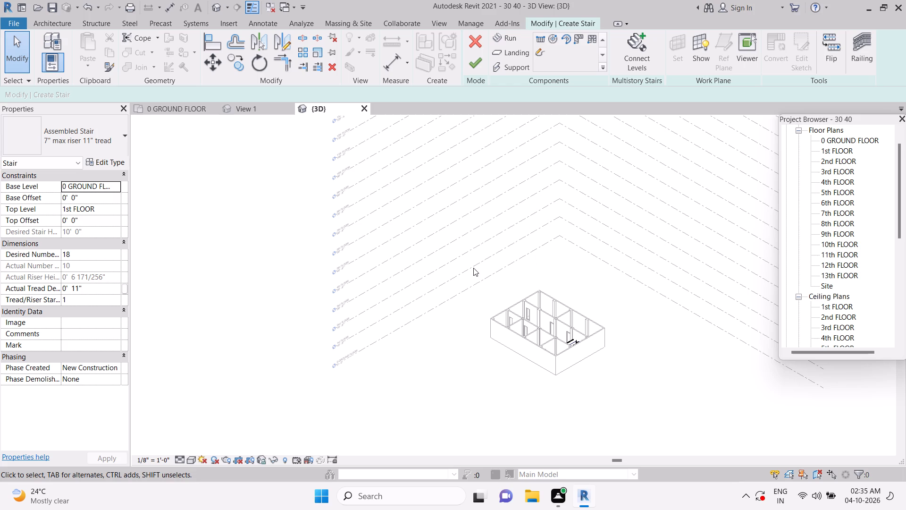
scroll(473, 268, "down", 5)
scroll(484, 295, "up", 5)
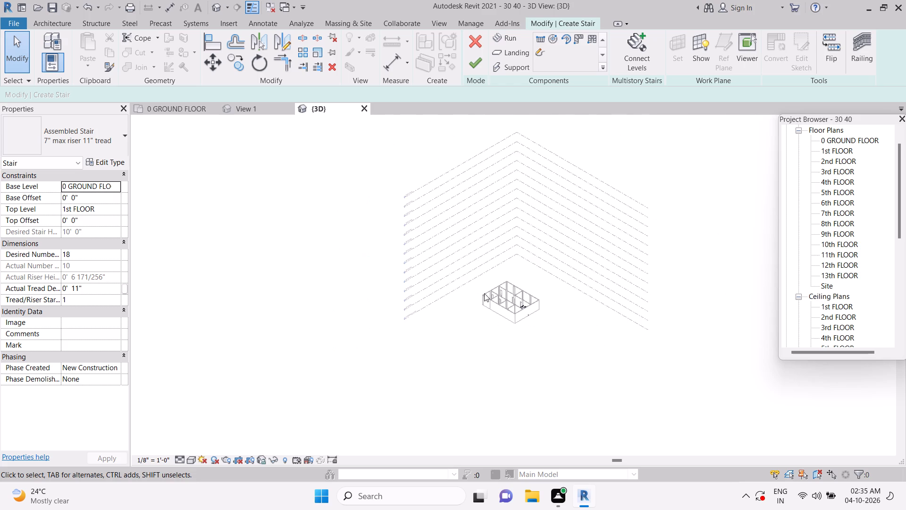
scroll(484, 293, "up", 6)
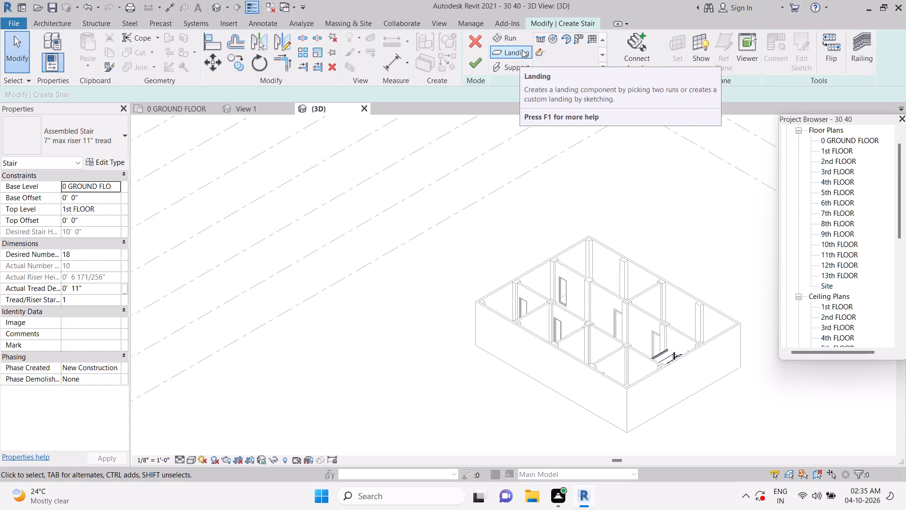
Return to the 0 GROUND FLOOR plan and dismiss the notification card covering it.
left_click(198, 102)
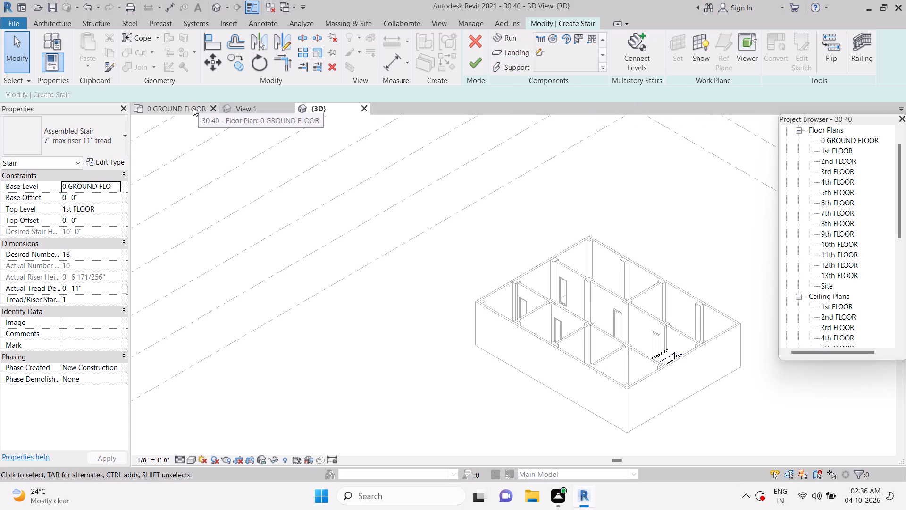
double_click(192, 108)
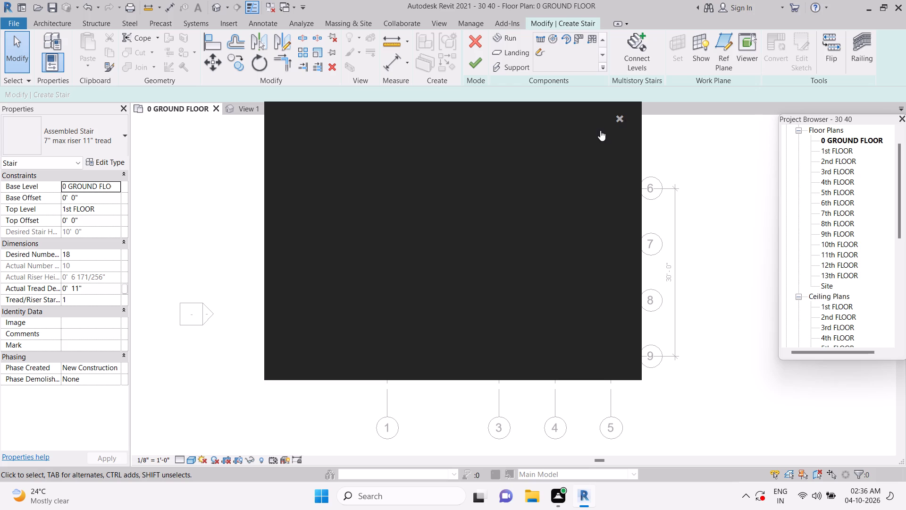
left_click(621, 119)
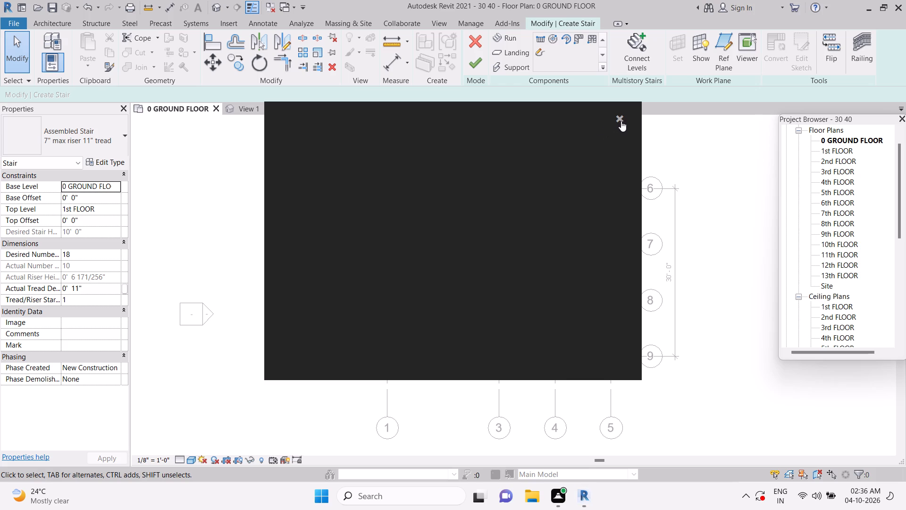
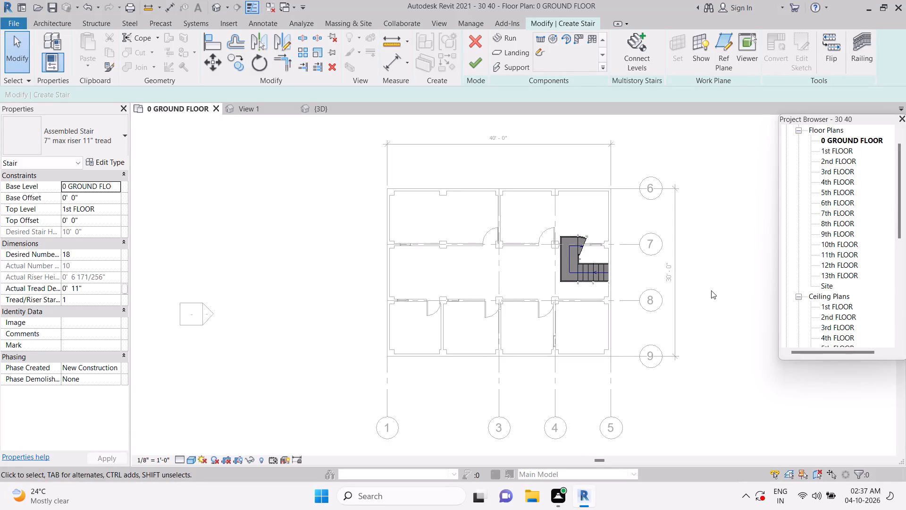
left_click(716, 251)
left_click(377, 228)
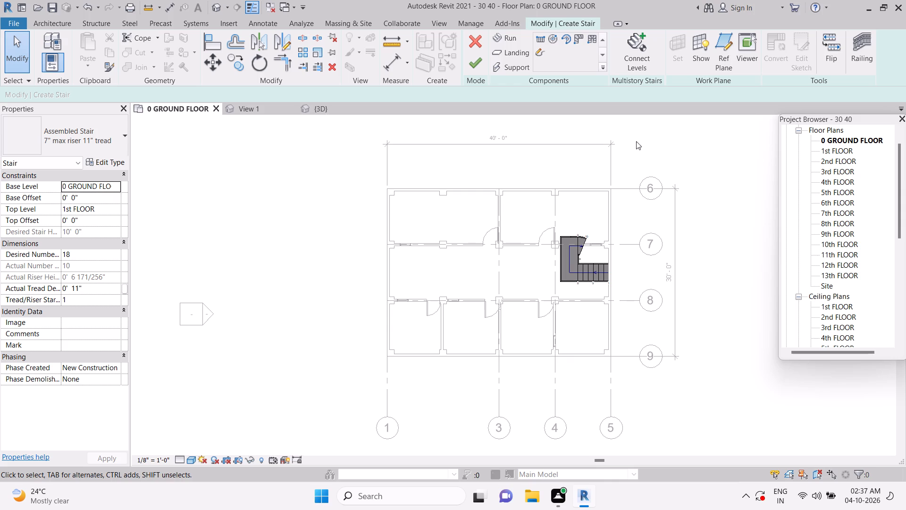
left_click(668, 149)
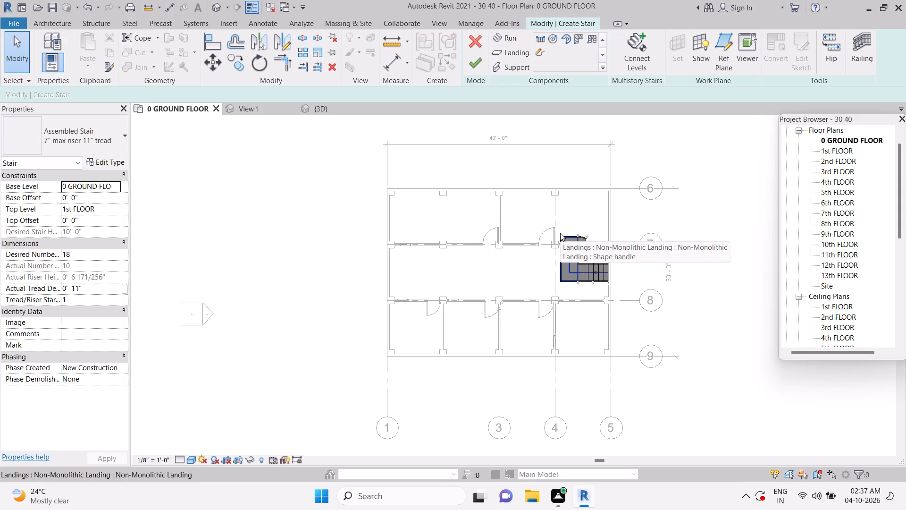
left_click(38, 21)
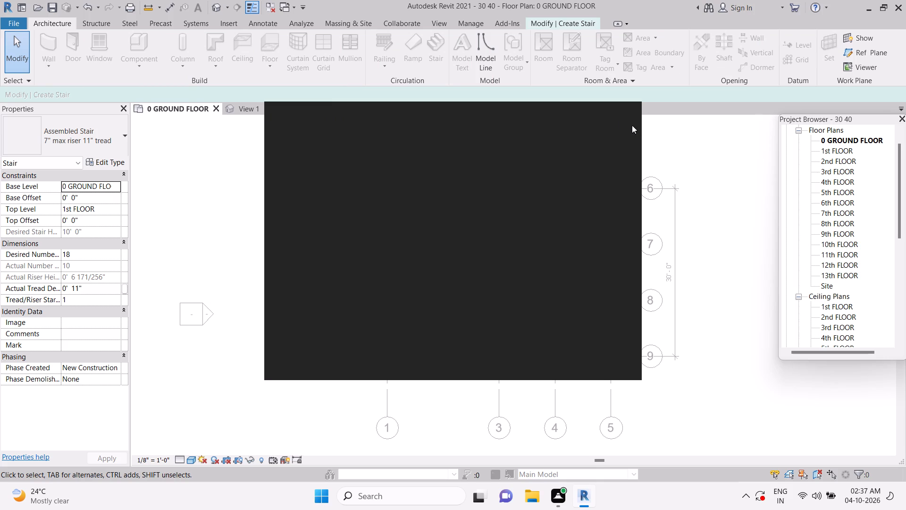
Dismiss the notification card covering the ground floor plan.
left_click(624, 111)
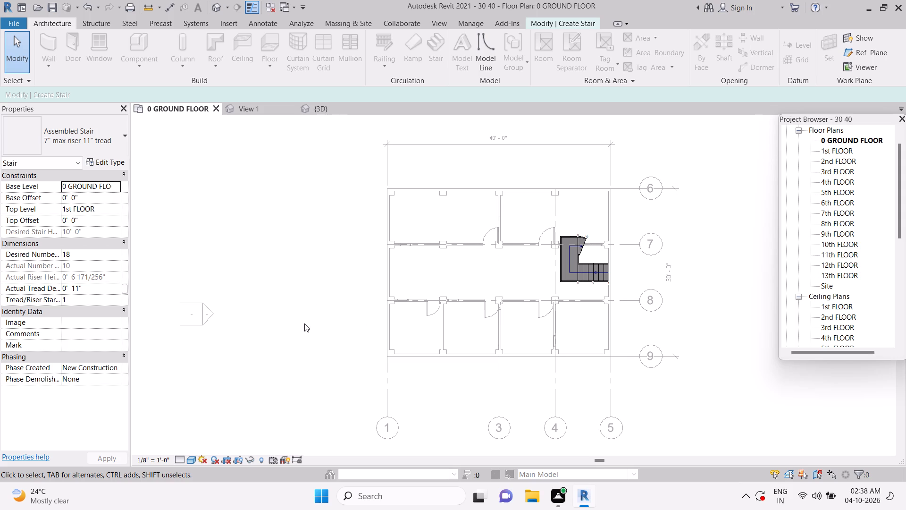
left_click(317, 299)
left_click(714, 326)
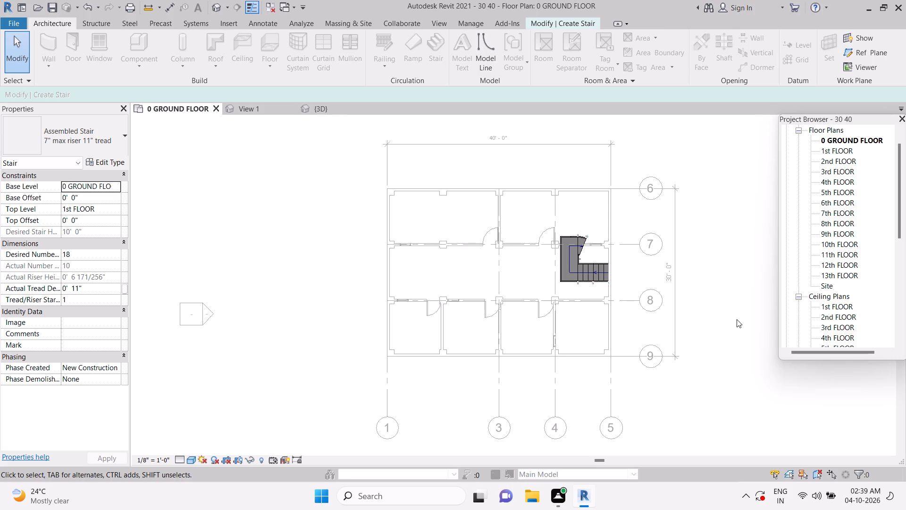
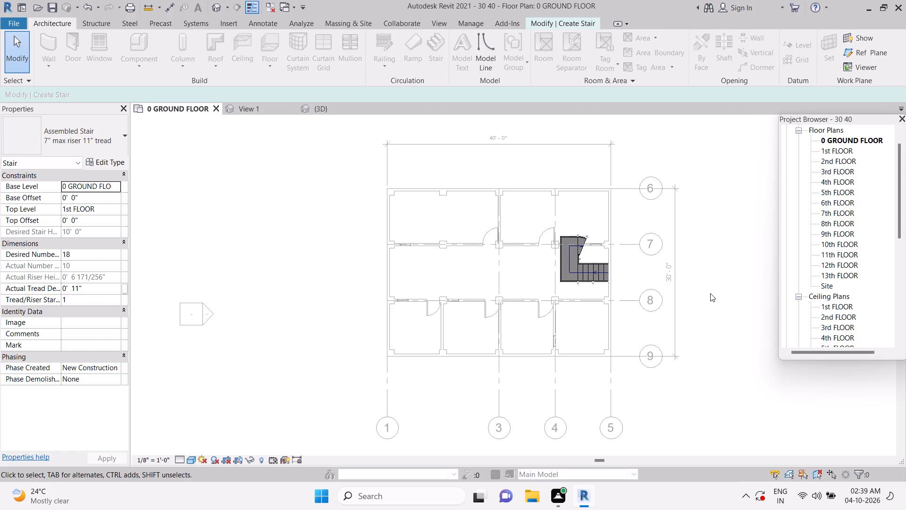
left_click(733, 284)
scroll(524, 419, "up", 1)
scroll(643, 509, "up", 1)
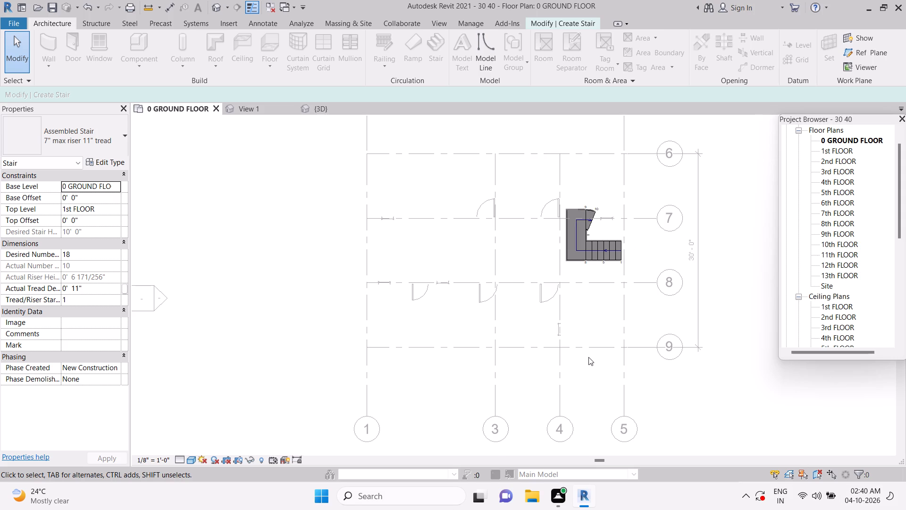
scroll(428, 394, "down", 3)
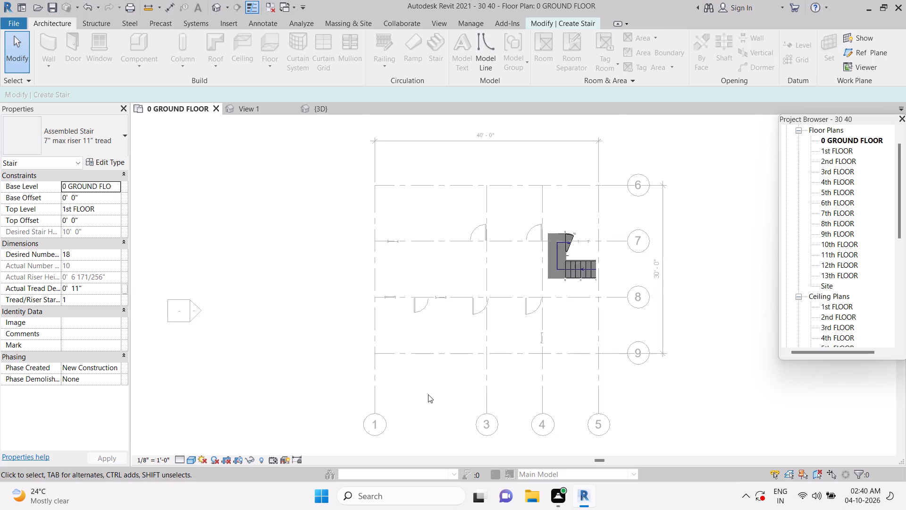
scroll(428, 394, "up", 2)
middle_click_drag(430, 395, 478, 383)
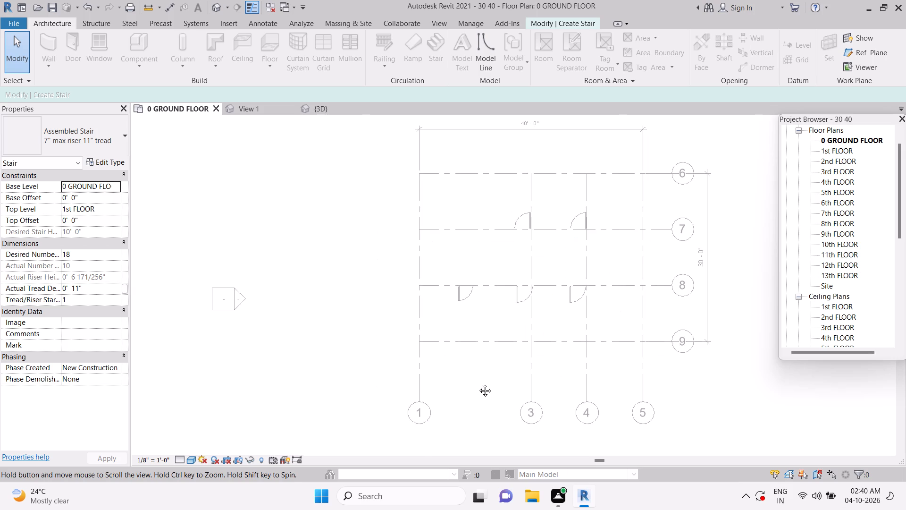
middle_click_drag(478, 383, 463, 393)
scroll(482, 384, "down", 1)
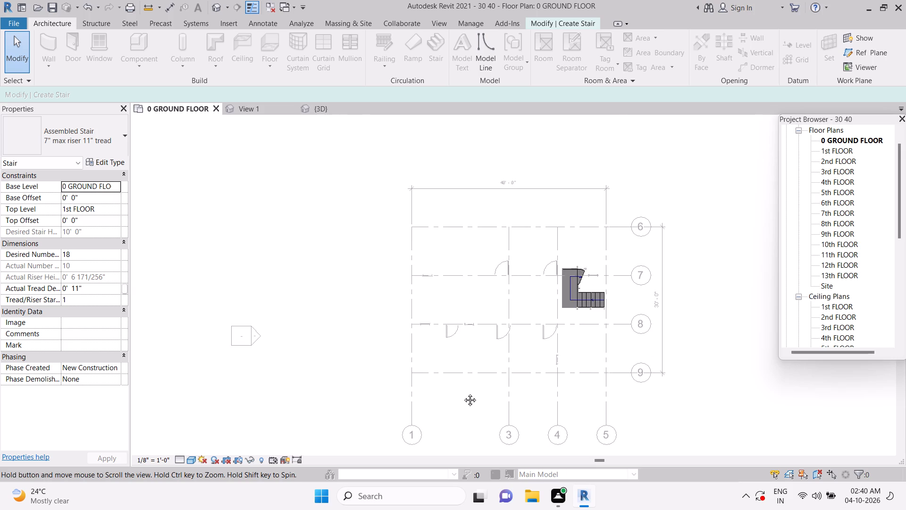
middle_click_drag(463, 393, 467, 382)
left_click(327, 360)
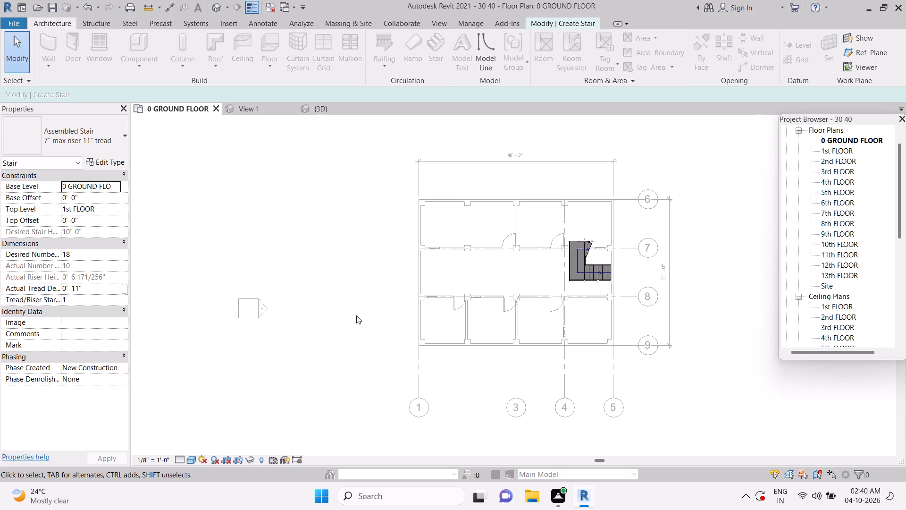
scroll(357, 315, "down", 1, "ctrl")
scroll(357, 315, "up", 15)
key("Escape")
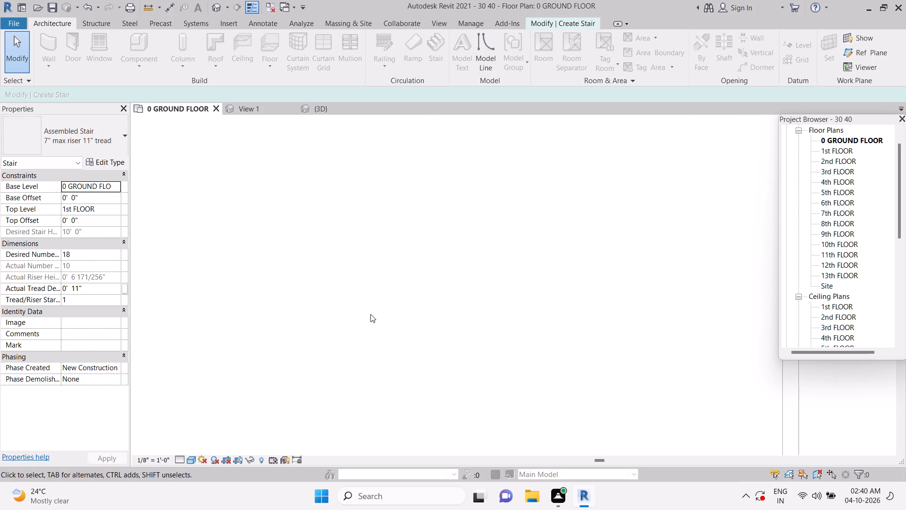
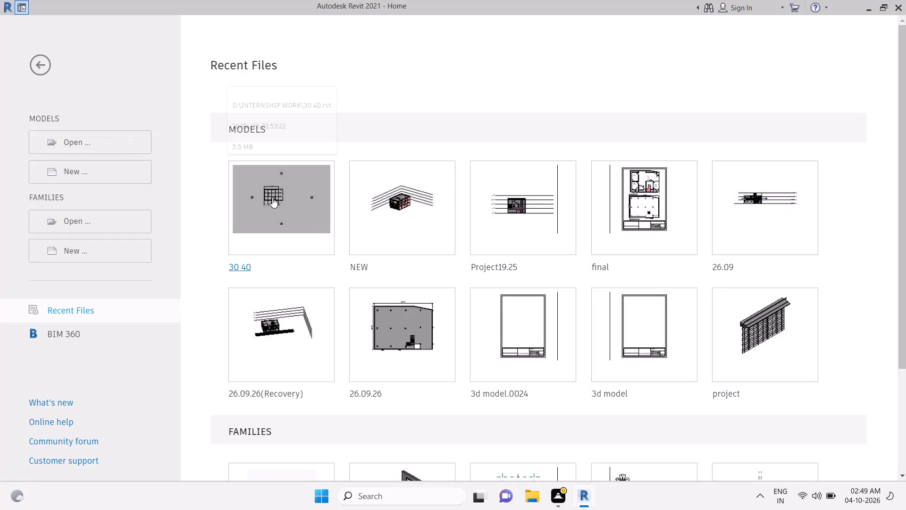
Open the recent project 30 40.
double_click(276, 198)
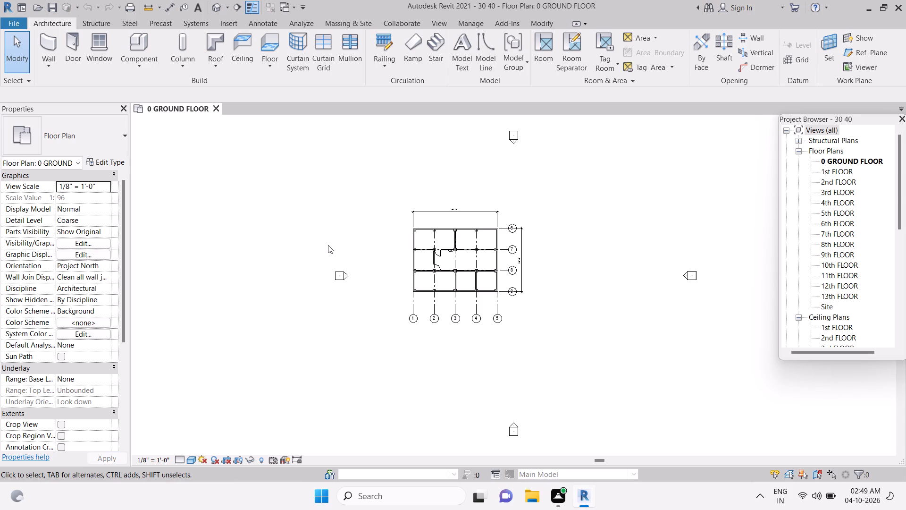
Delete the double casement window and the single-flush door from the grid 7 wall between grids 2 and 3.
scroll(353, 238, "down", 1)
scroll(477, 229, "down", 2)
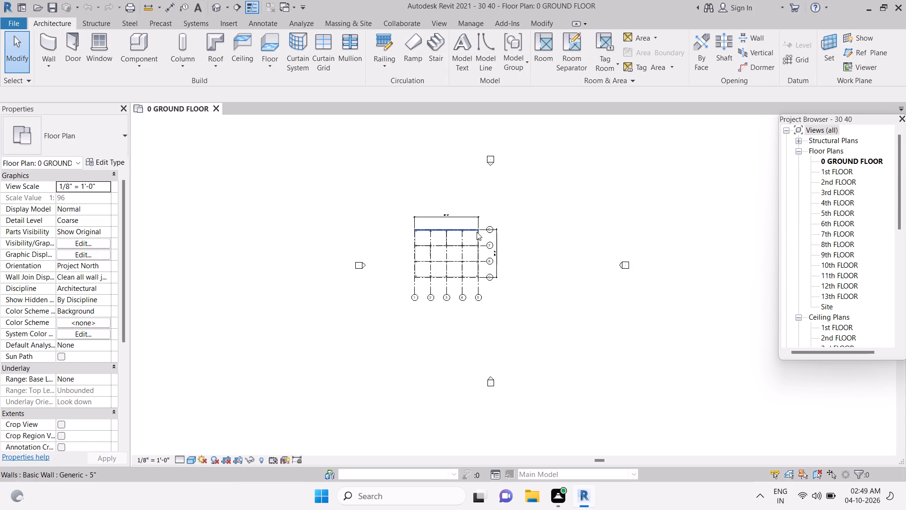
scroll(477, 233, "up", 7)
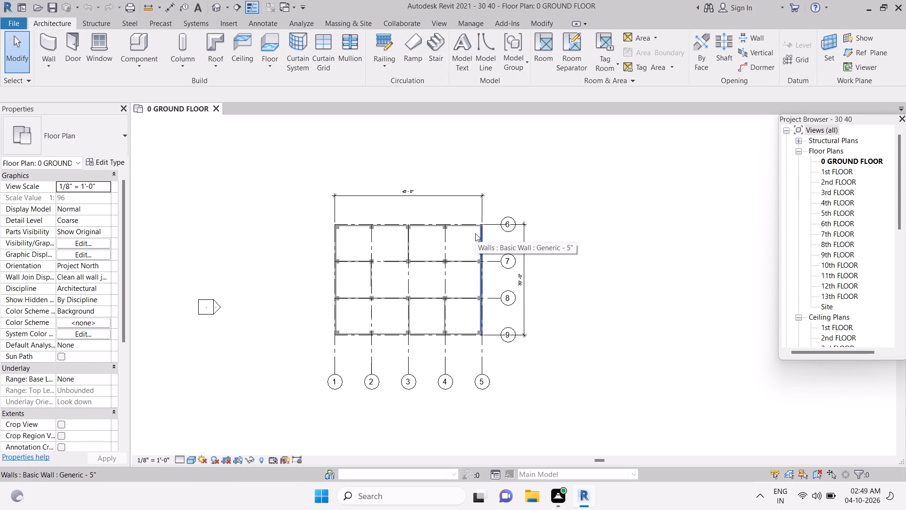
scroll(474, 234, "up", 3)
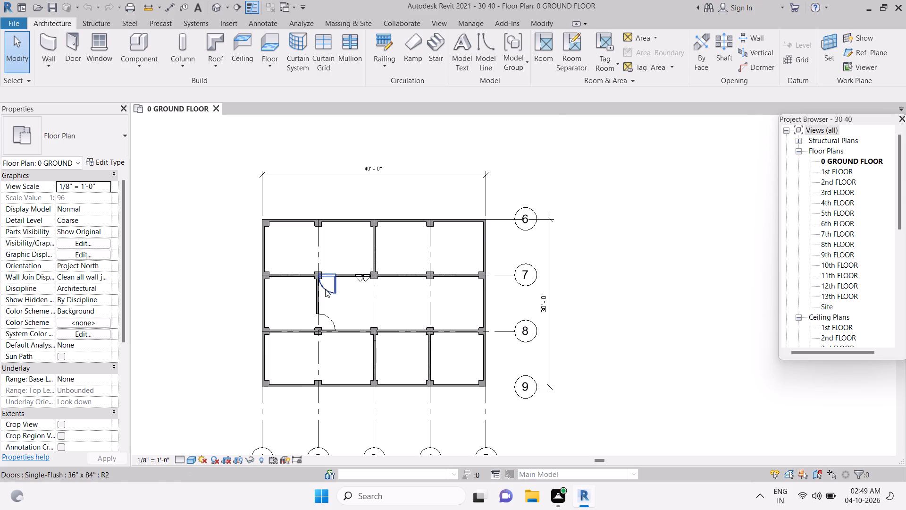
left_click(365, 283)
key("BackSpace")
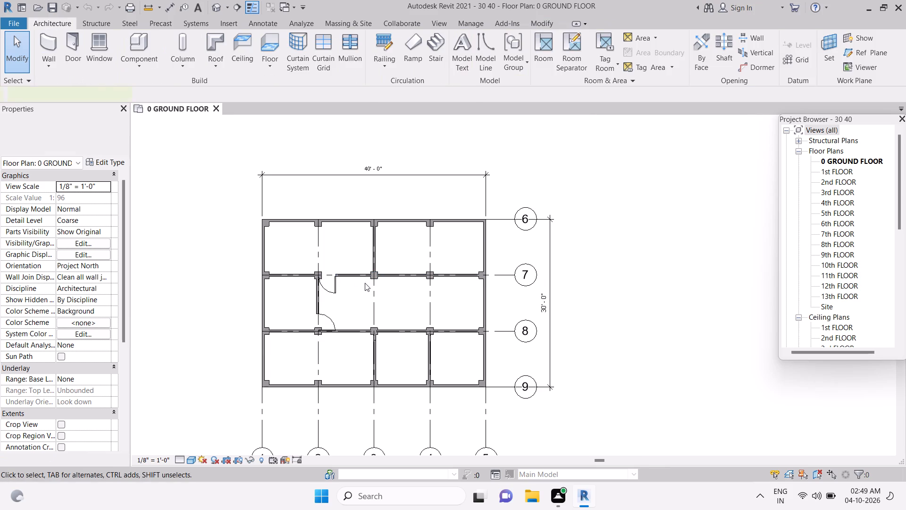
left_click(330, 291)
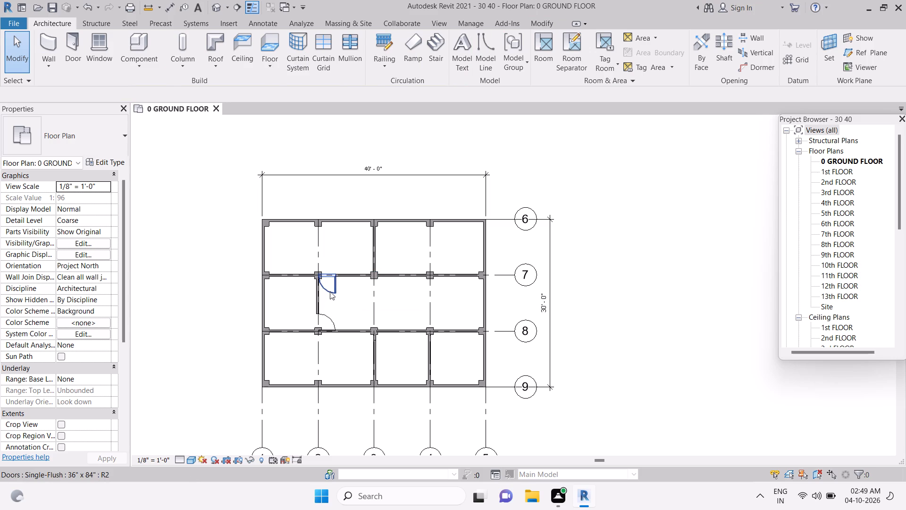
key("Delete")
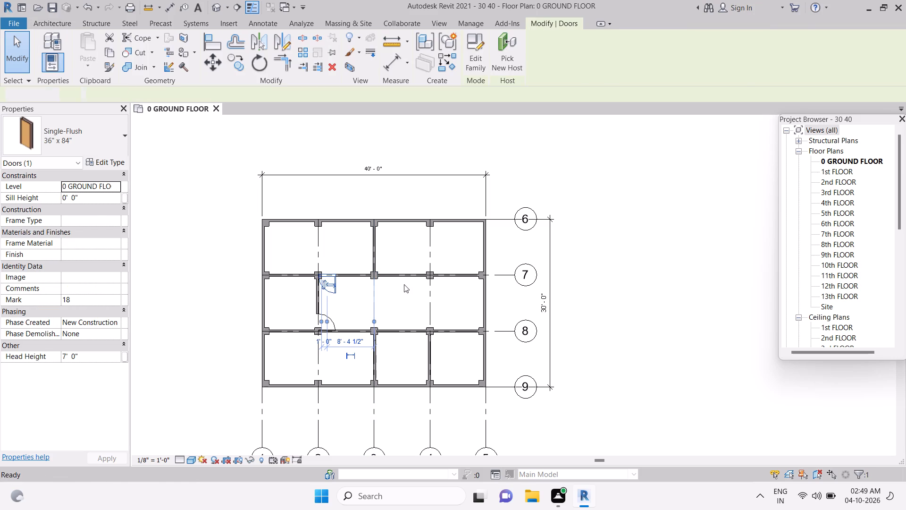
Delete the door in the grid 2 partition between grids 7 and 8, along with the partition itself.
left_click(327, 317)
key("Delete")
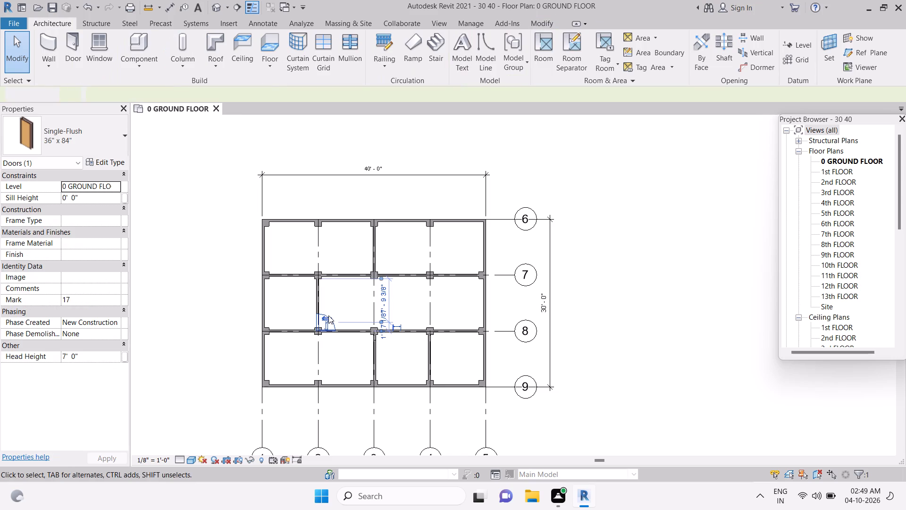
left_click(317, 295)
key("Delete")
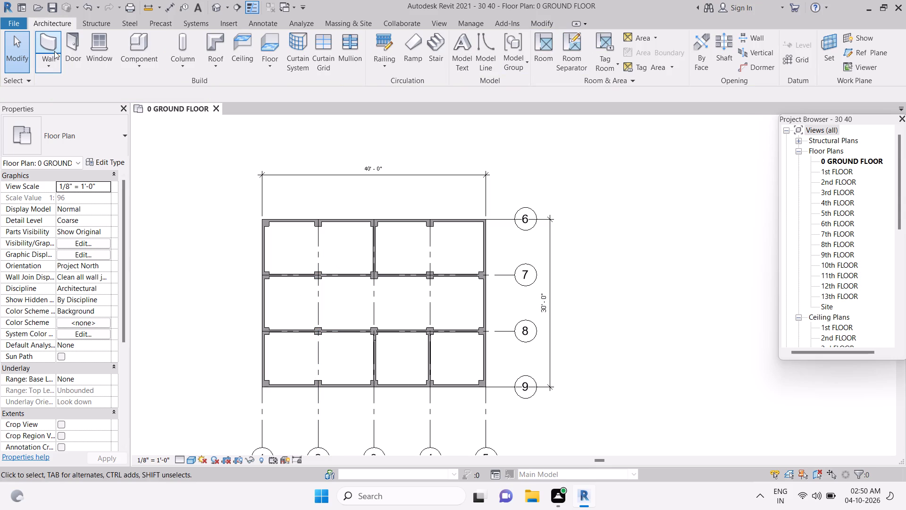
Place three 36" x 84" Single-Flush doors: in the grid 7 wall beside grid 3, and in the grid 8 wall beside grids 3 and 2.
left_click(70, 45)
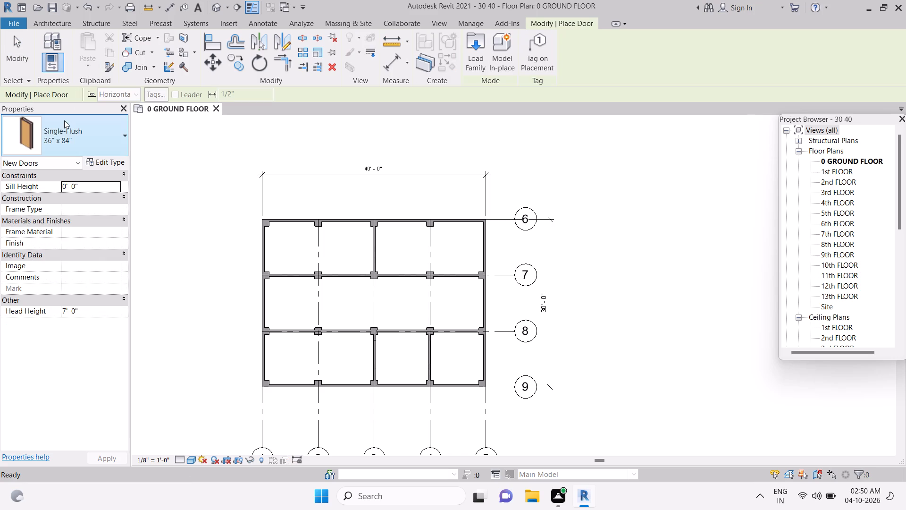
left_click(67, 139)
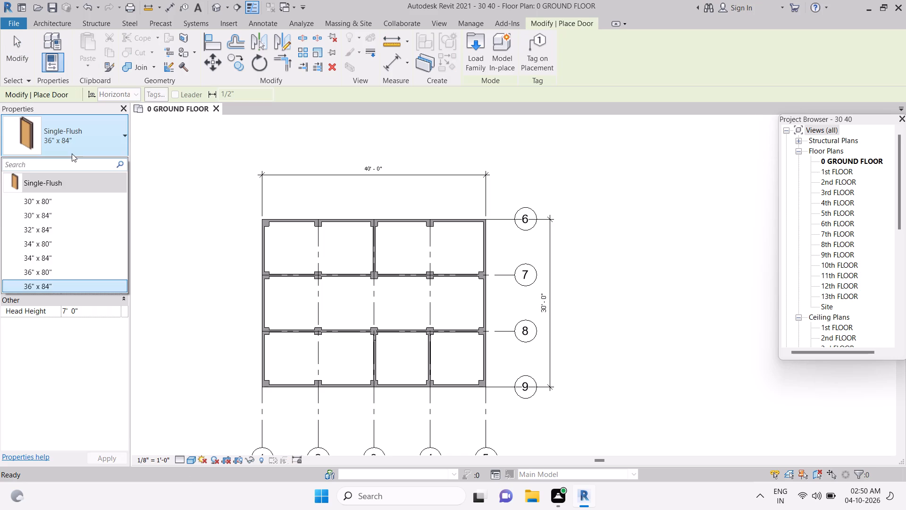
left_click(42, 280)
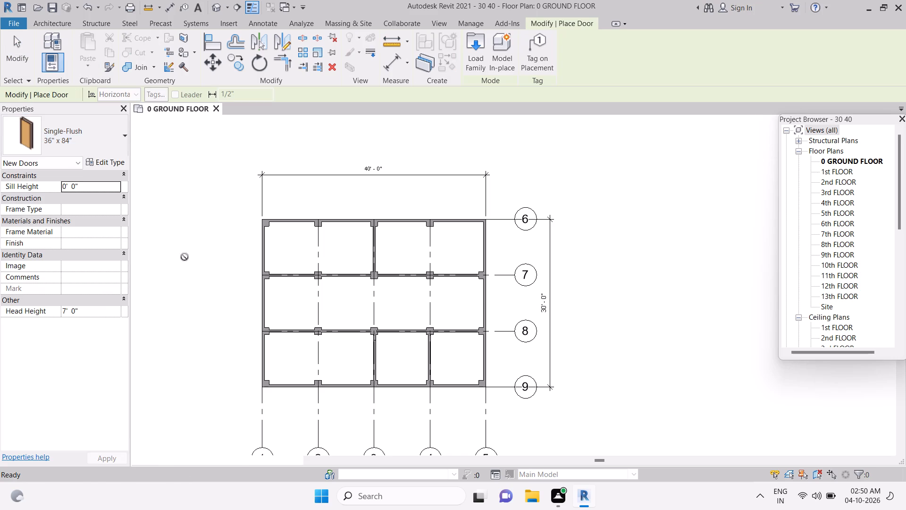
left_click(366, 271)
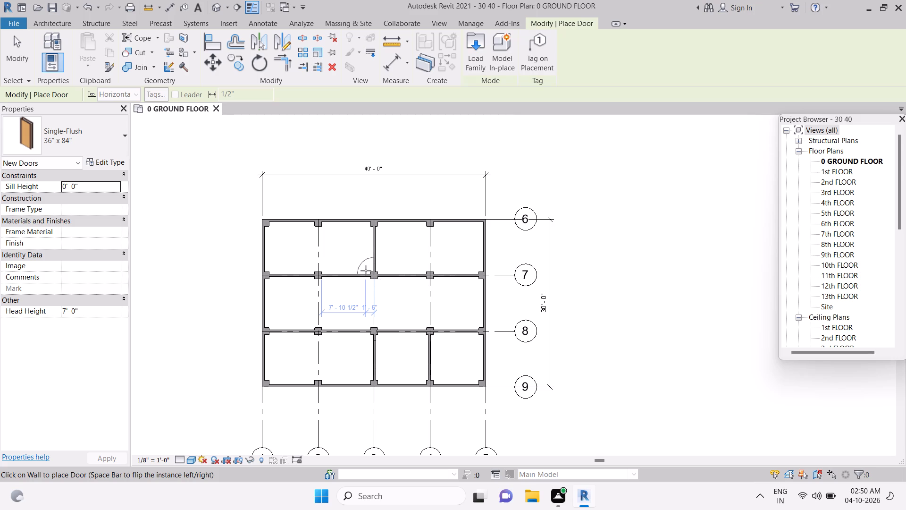
left_click(369, 334)
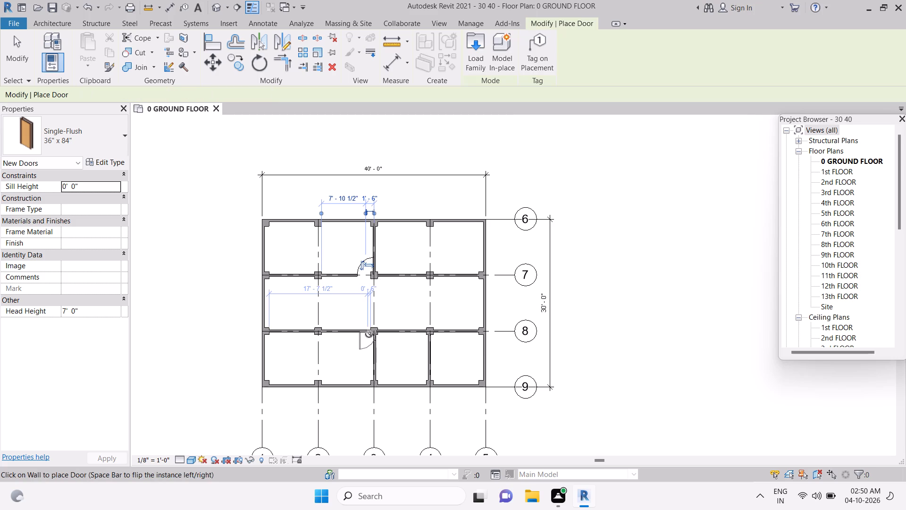
left_click(307, 336)
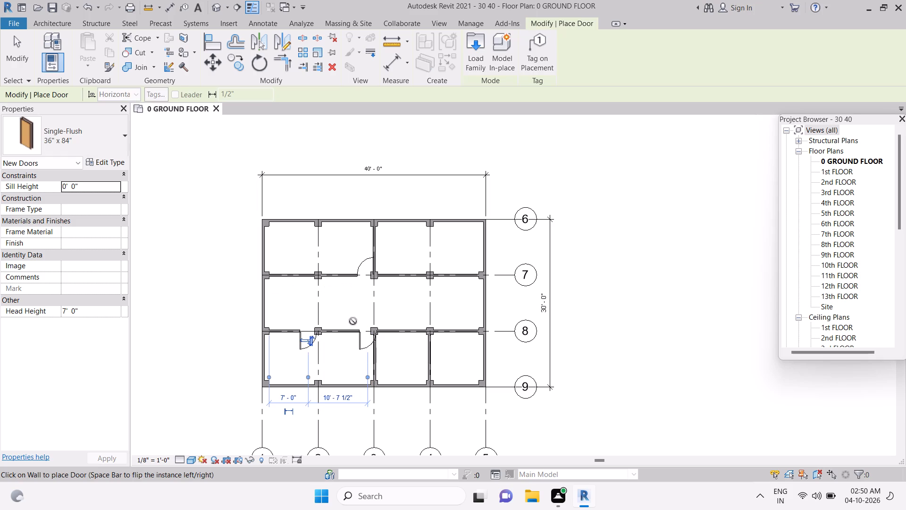
Place three more 36" x 84" Single-Flush doors near grid 4: in the grid 7 wall, the grid 8 wall and the grid 4 partition near grid 9.
left_click(423, 270)
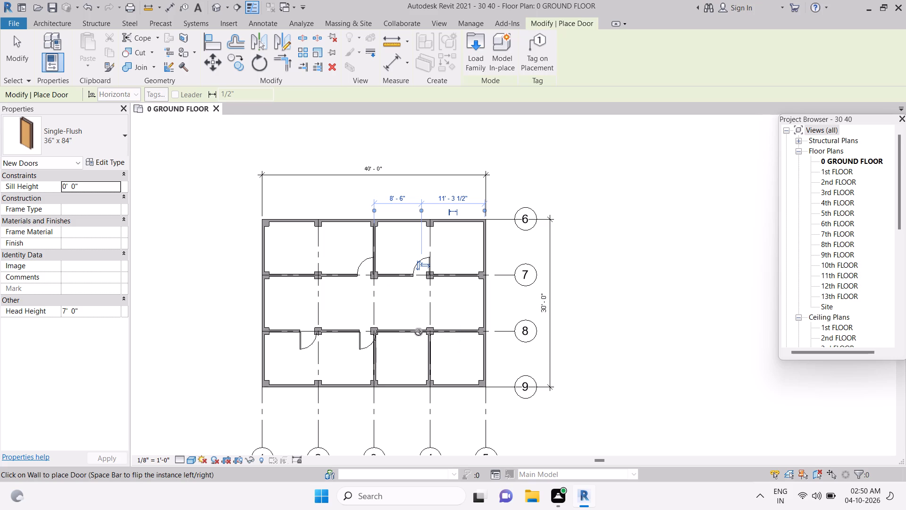
left_click(420, 336)
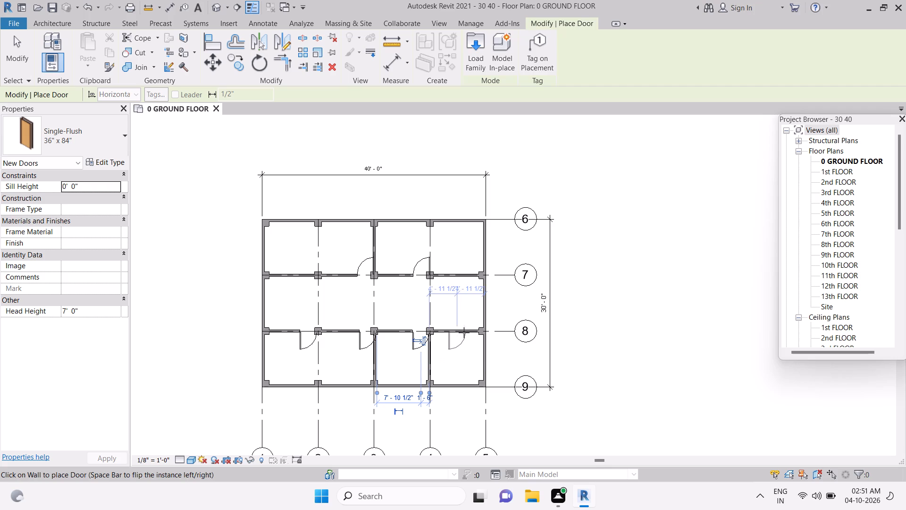
left_click(428, 376)
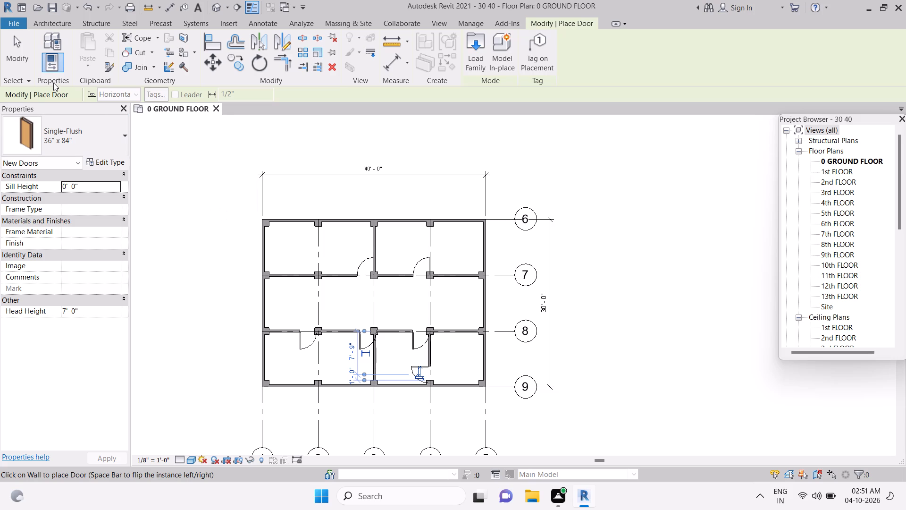
left_click(17, 40)
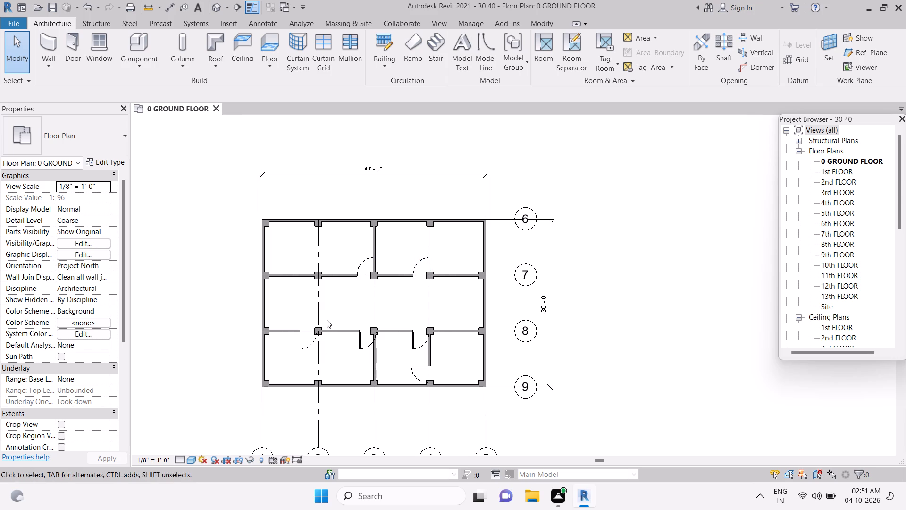
Draw a Generic - 5" partition wall beside grid 2, from the grid 8 wall down towards the grid 9 wall.
left_click(40, 48)
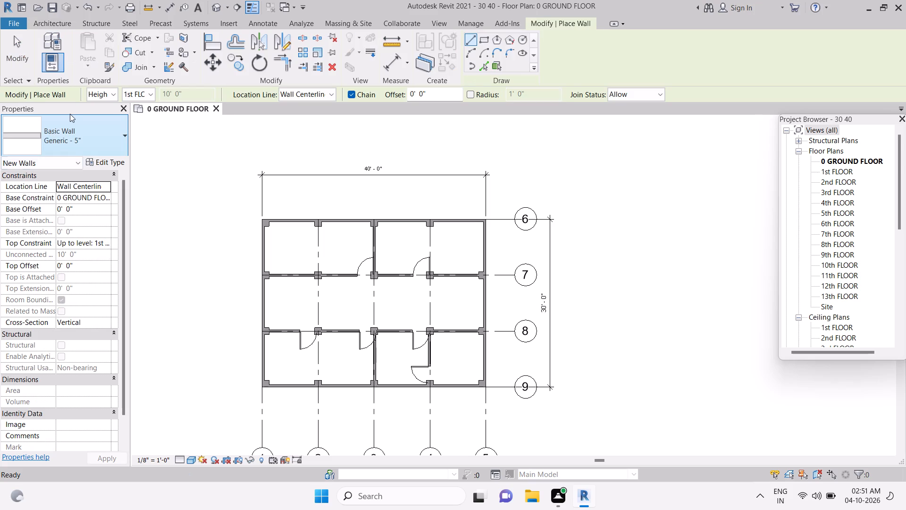
left_click(70, 132)
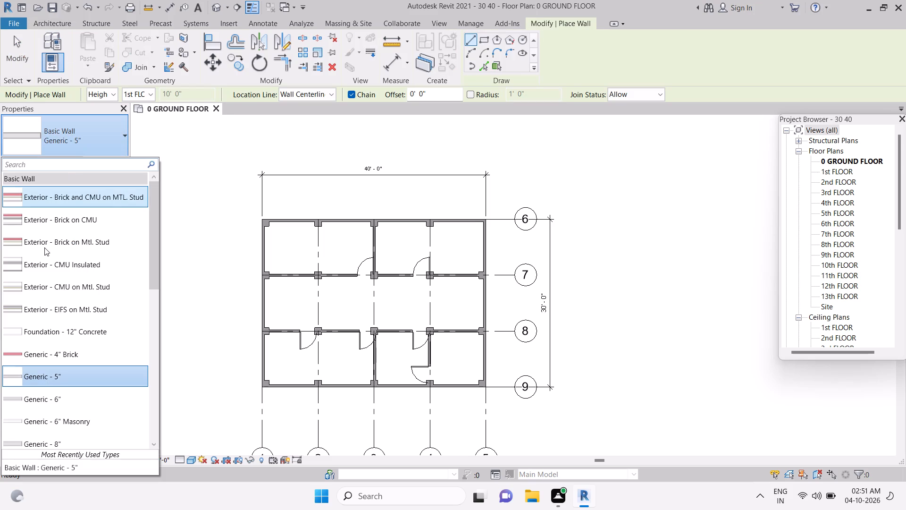
left_click(37, 374)
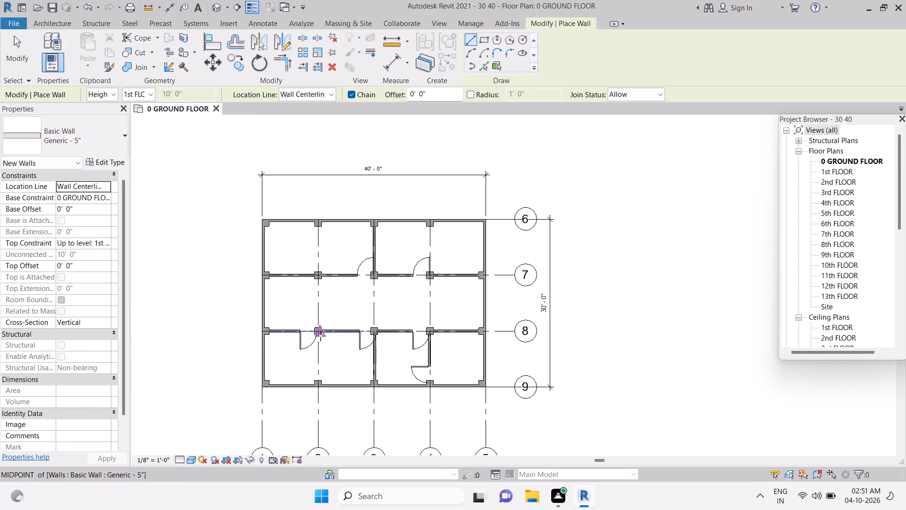
left_click_drag(322, 338, 319, 371)
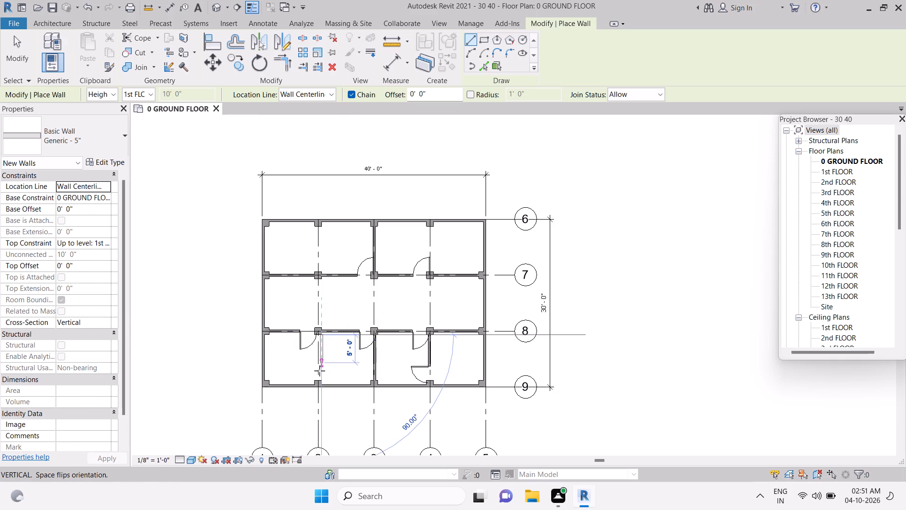
left_click_drag(319, 371, 318, 376)
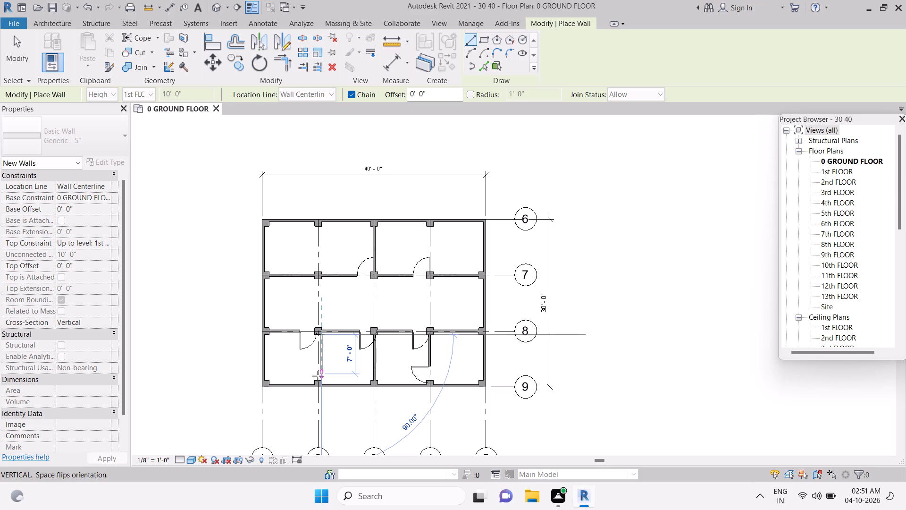
left_click_drag(318, 376, 318, 380)
left_click(318, 379)
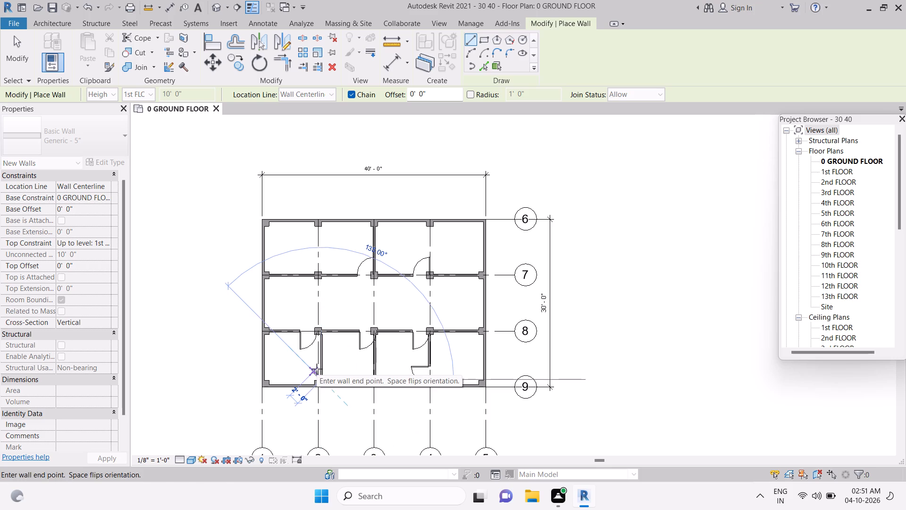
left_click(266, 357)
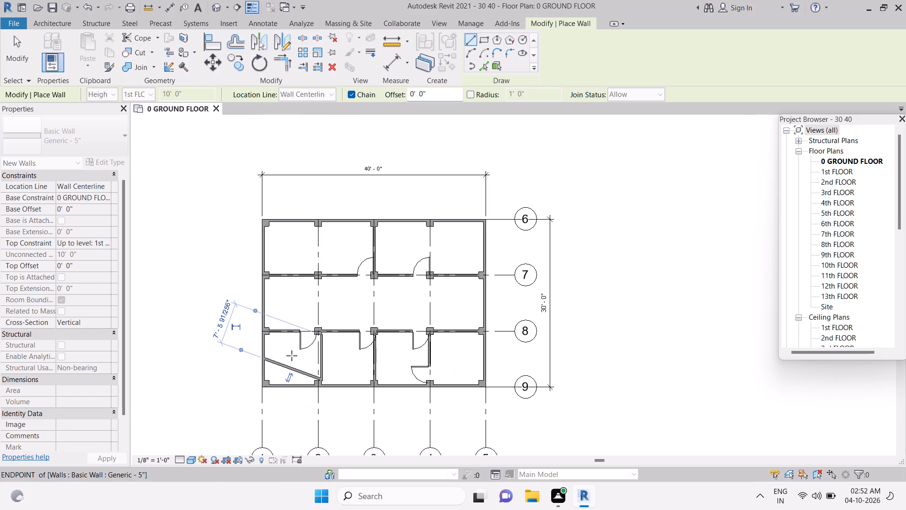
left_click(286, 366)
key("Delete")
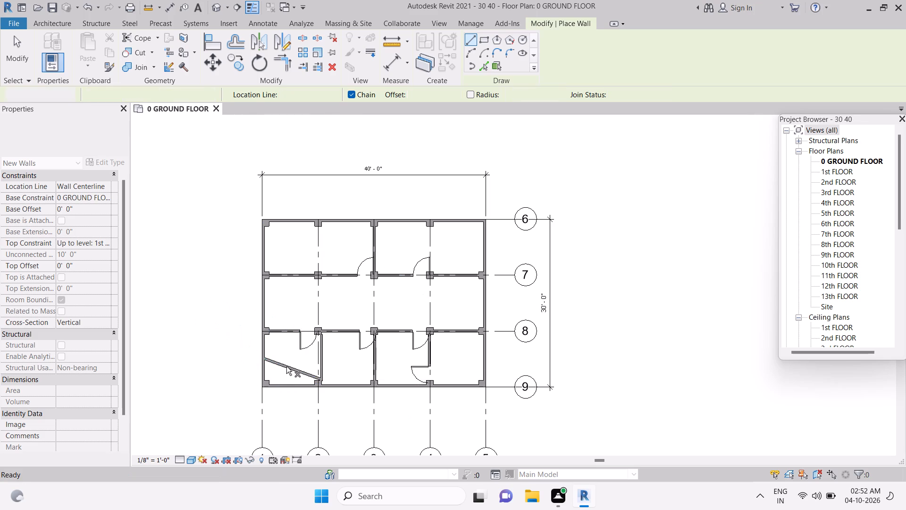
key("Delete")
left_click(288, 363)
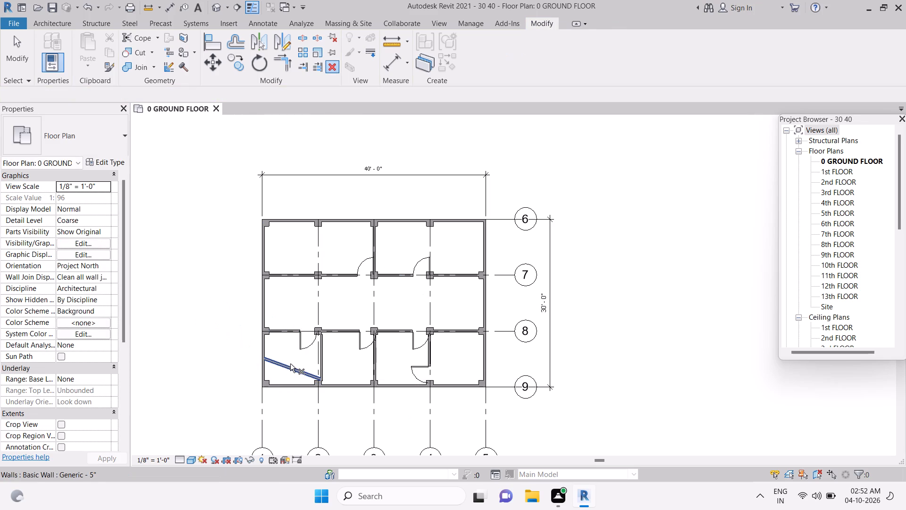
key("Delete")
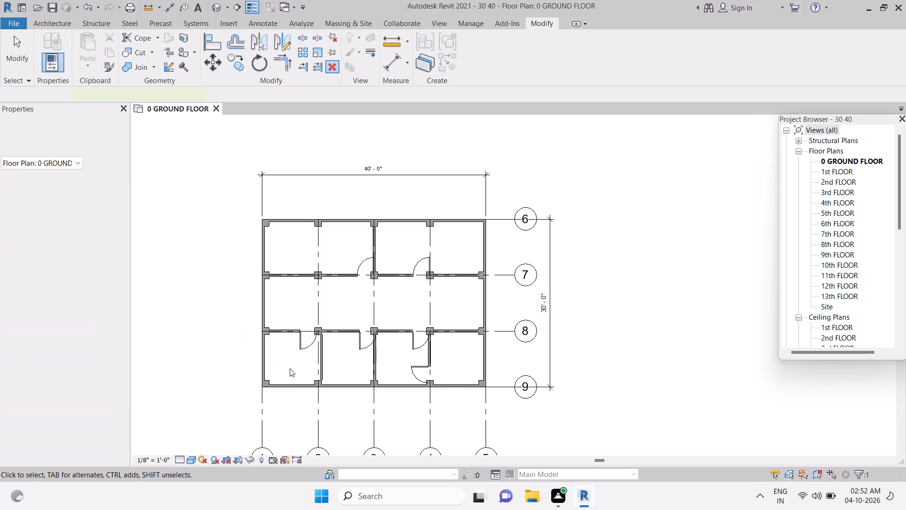
Nudge the new 5" partition between grids 8 and 9 sideways onto grid 2.
left_click(323, 361)
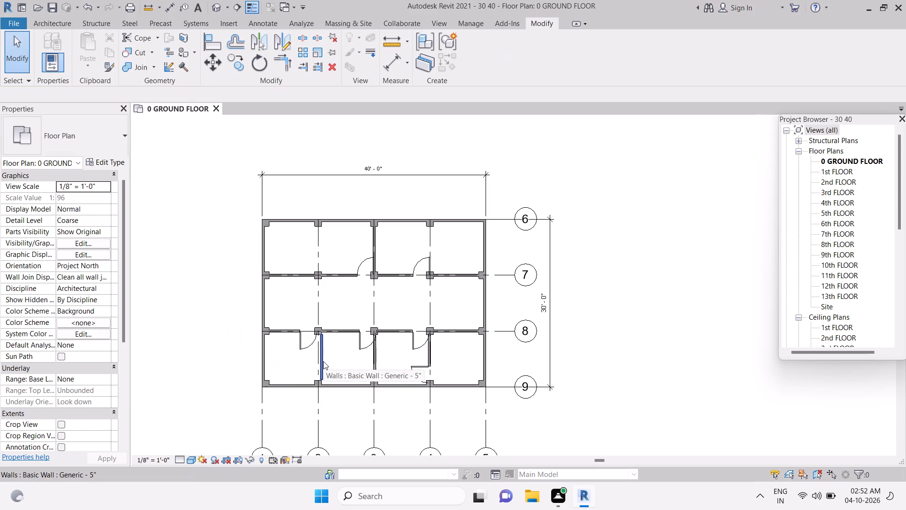
key("Left")
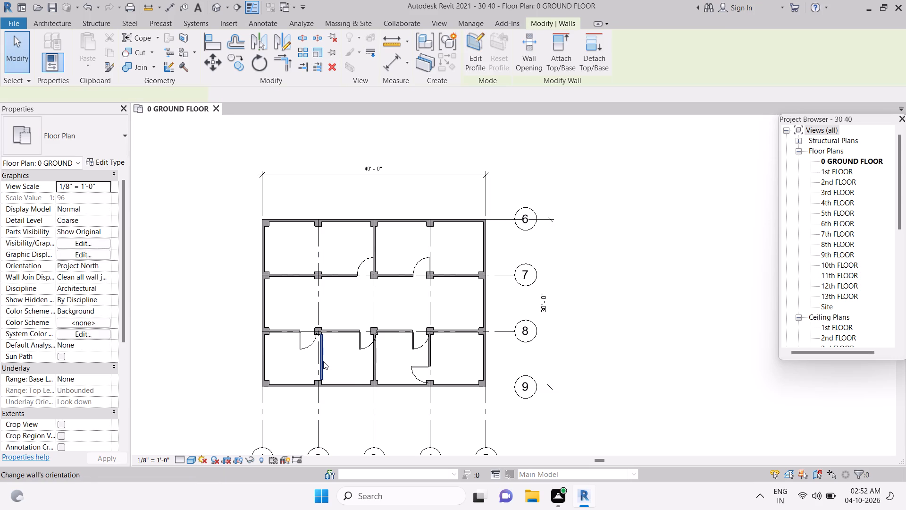
left_click(191, 317)
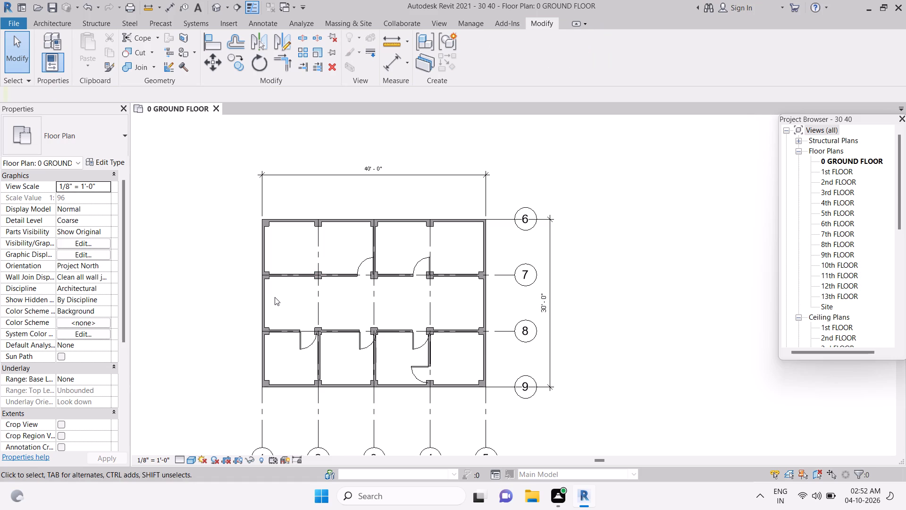
Place a Fixed 24" x 72" window in the grid 7 wall beside grid 1.
left_click(56, 22)
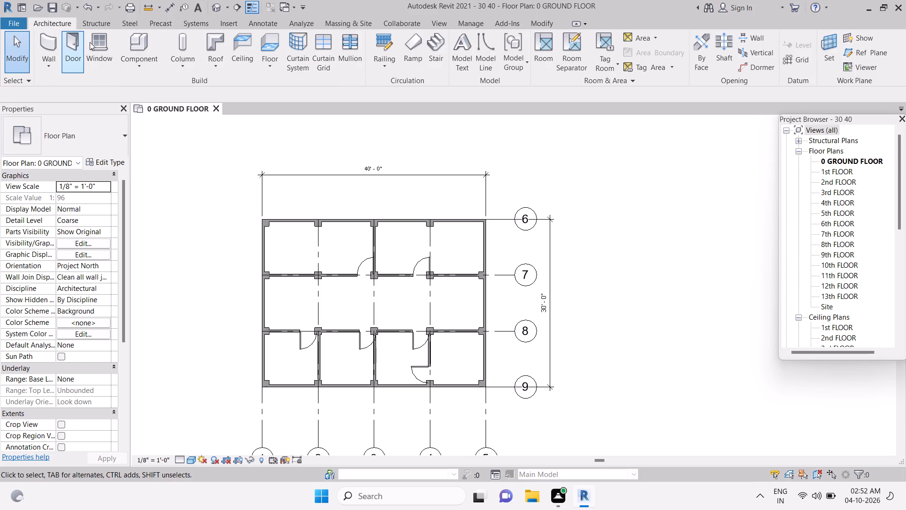
left_click(97, 42)
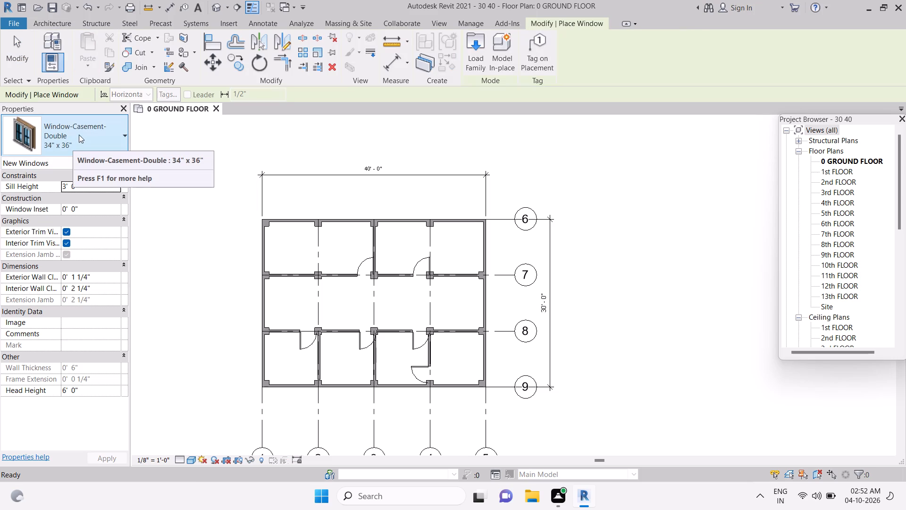
left_click(65, 133)
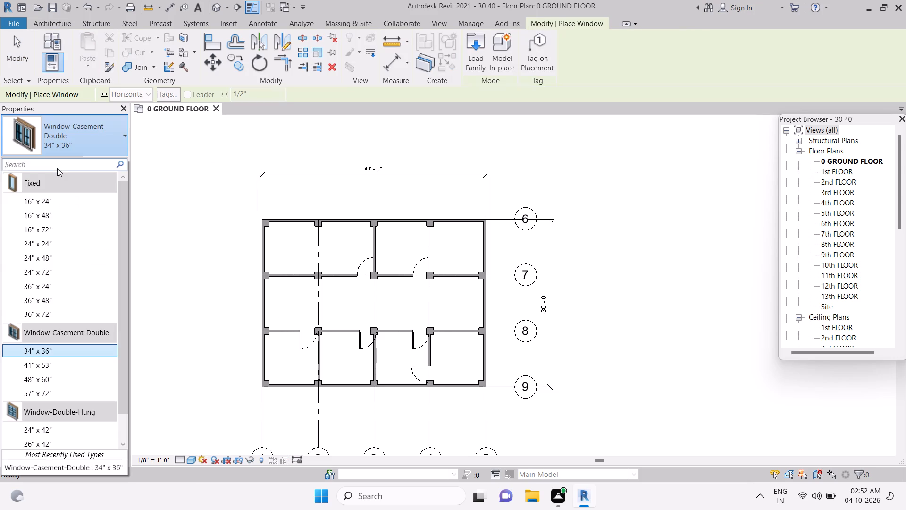
left_click(57, 186)
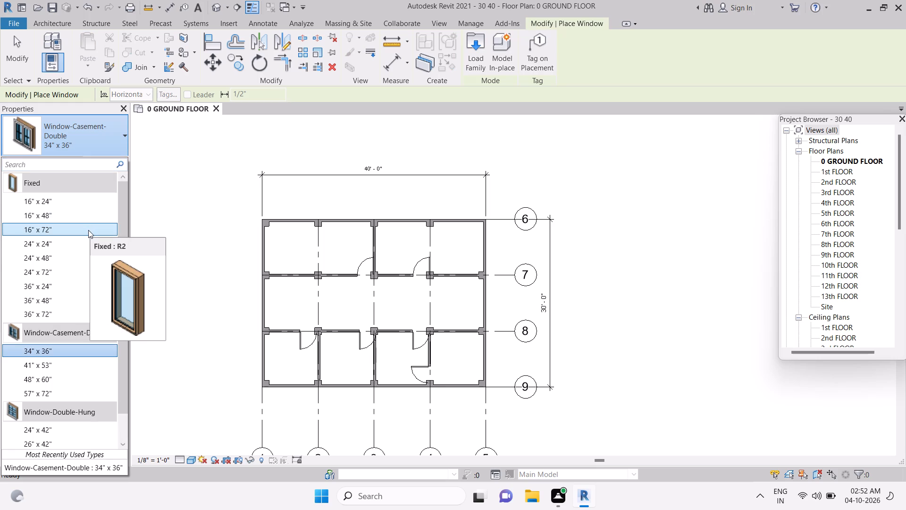
left_click(79, 269)
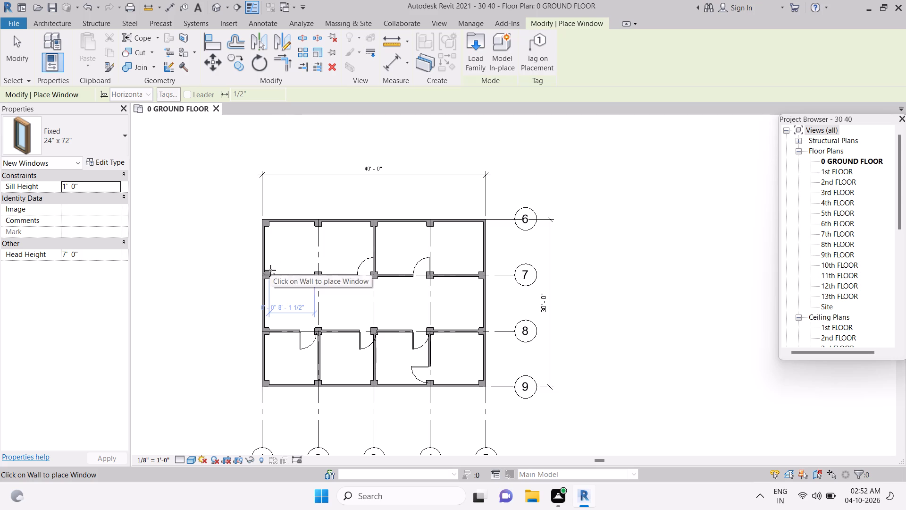
left_click(269, 280)
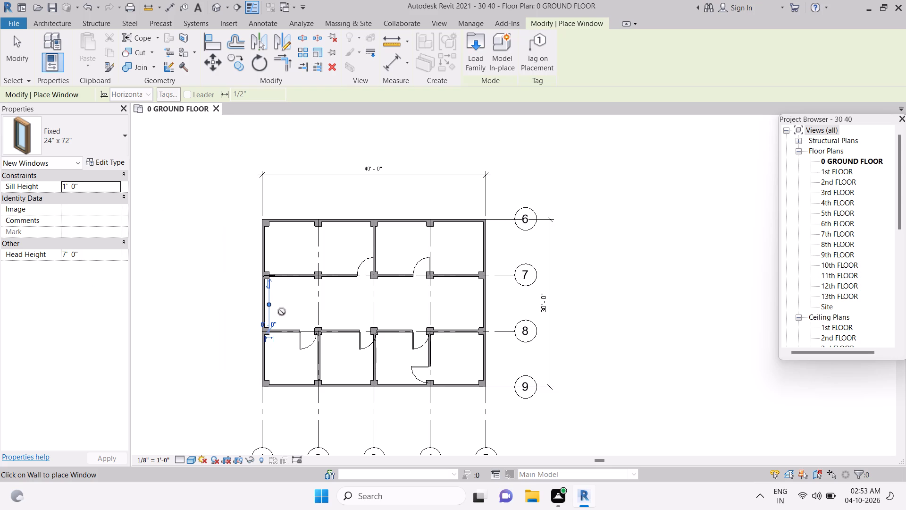
left_click(273, 335)
key("Delete")
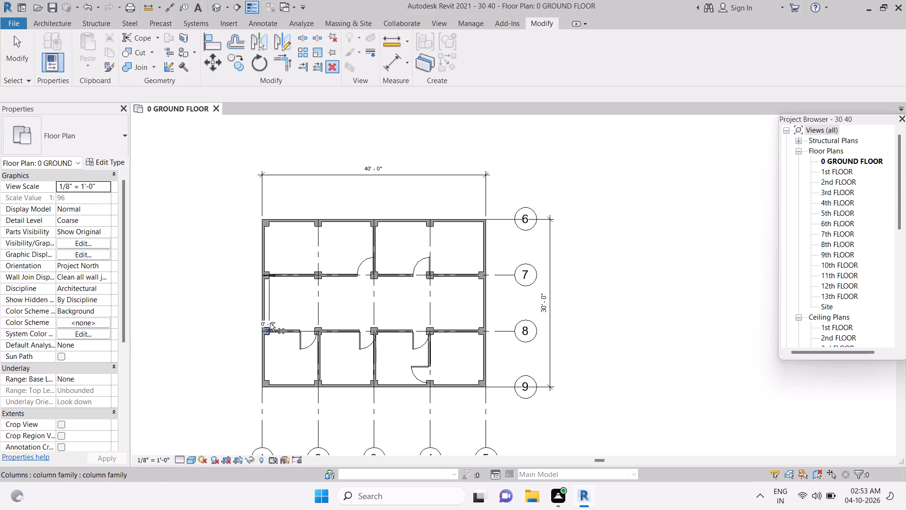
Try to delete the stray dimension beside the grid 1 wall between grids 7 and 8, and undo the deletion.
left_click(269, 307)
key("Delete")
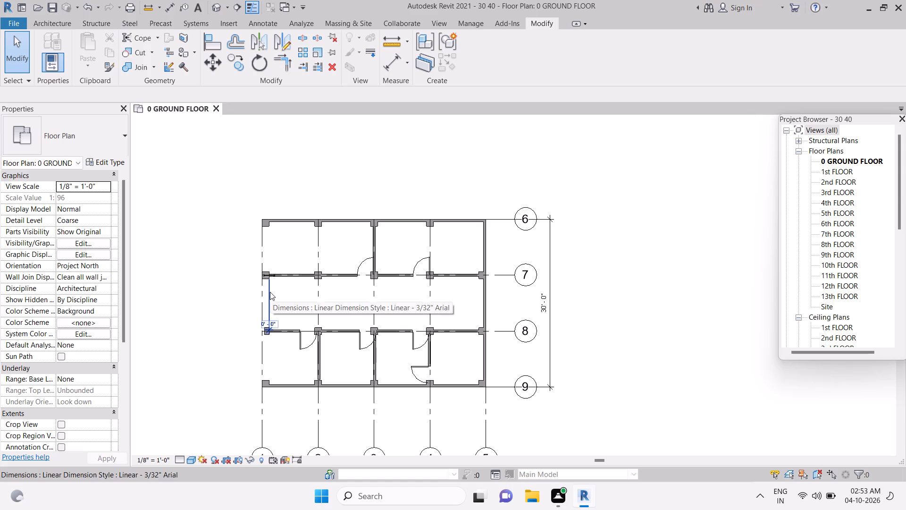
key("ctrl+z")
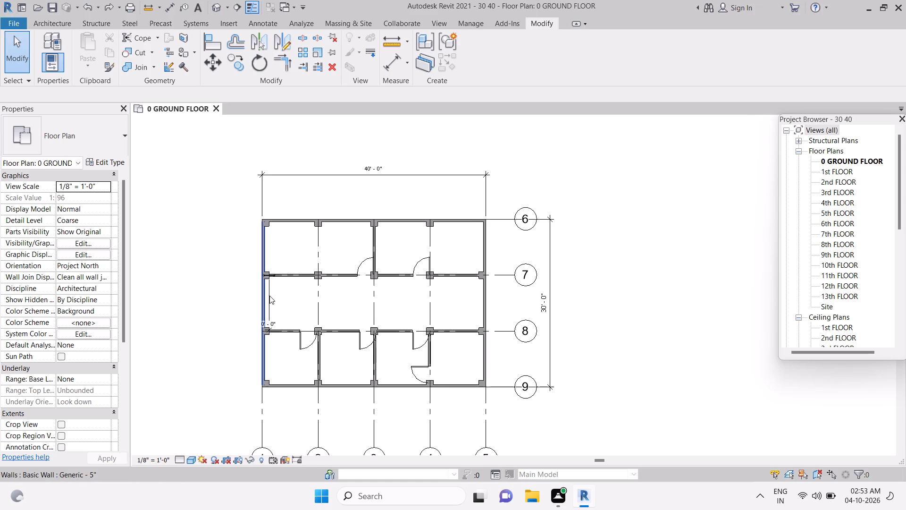
Delete only the stray linear dimension beside the grid 1 wall between grids 7 and 8.
left_click(269, 297)
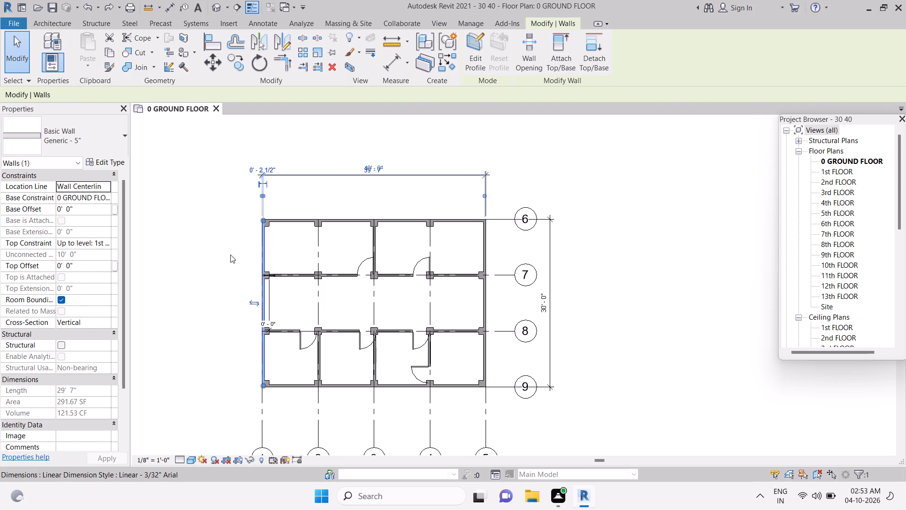
left_click(214, 260)
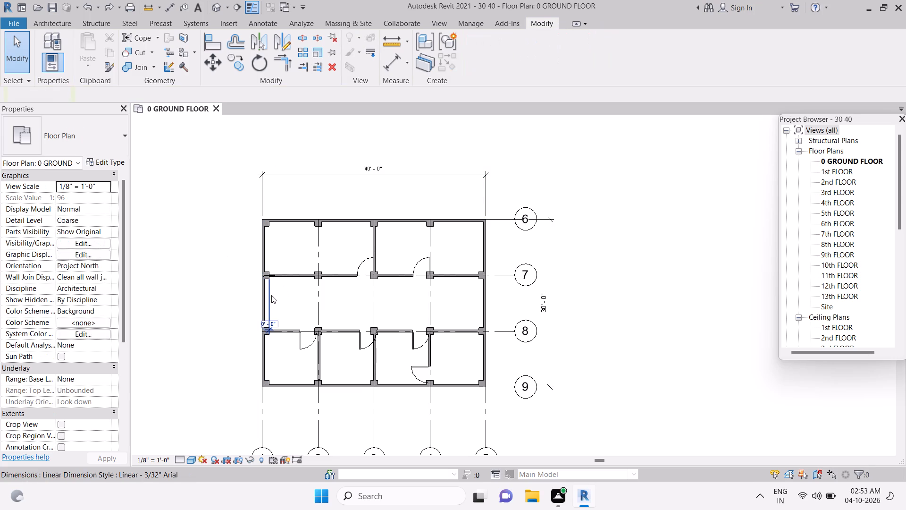
left_click(269, 299)
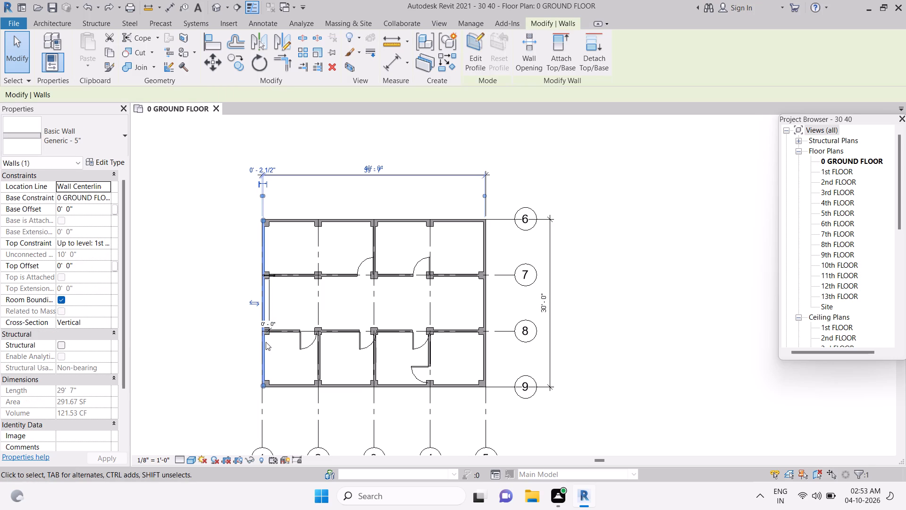
left_click(185, 250)
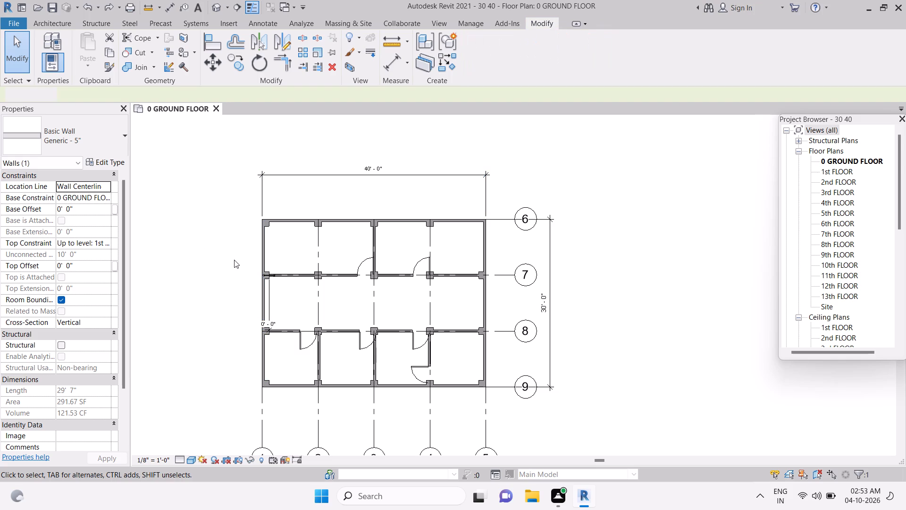
left_click(272, 313)
key("Delete")
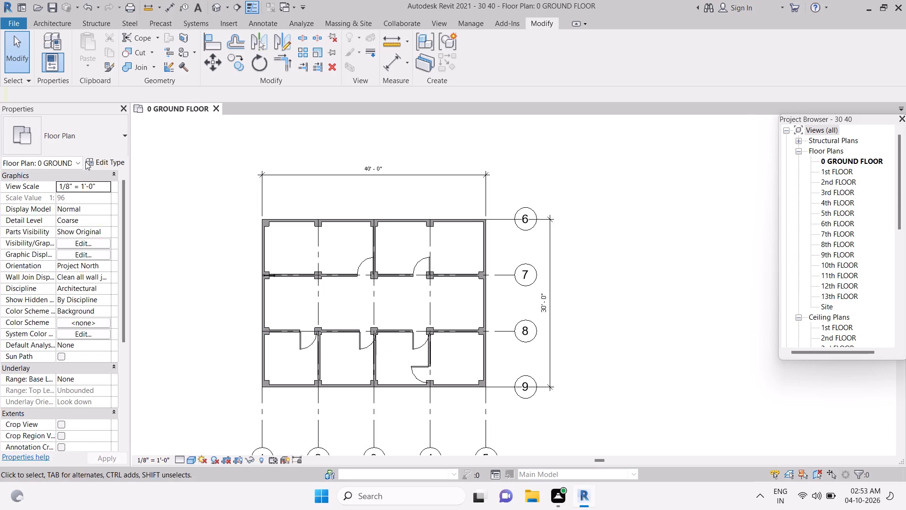
Place a Fixed 24" x 72" window in the grid 8 wall between grid 1 and the door near grid 2.
left_click(54, 26)
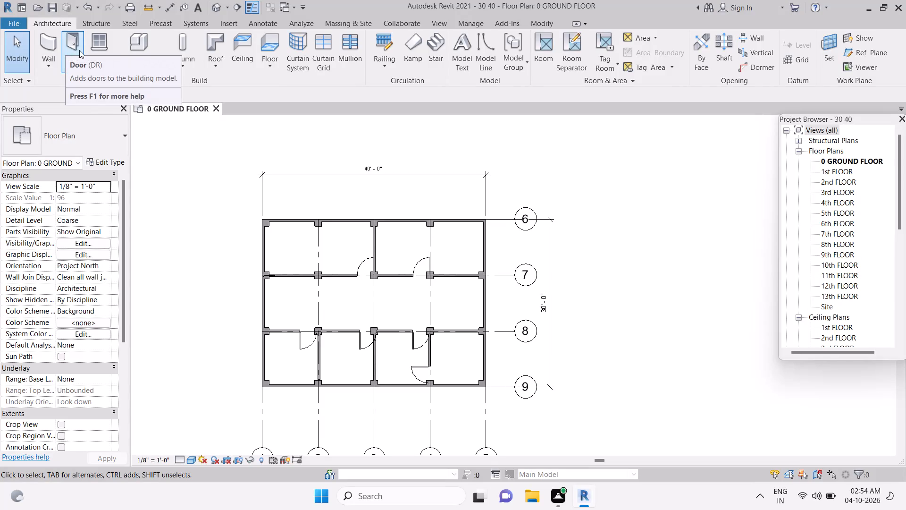
left_click(94, 51)
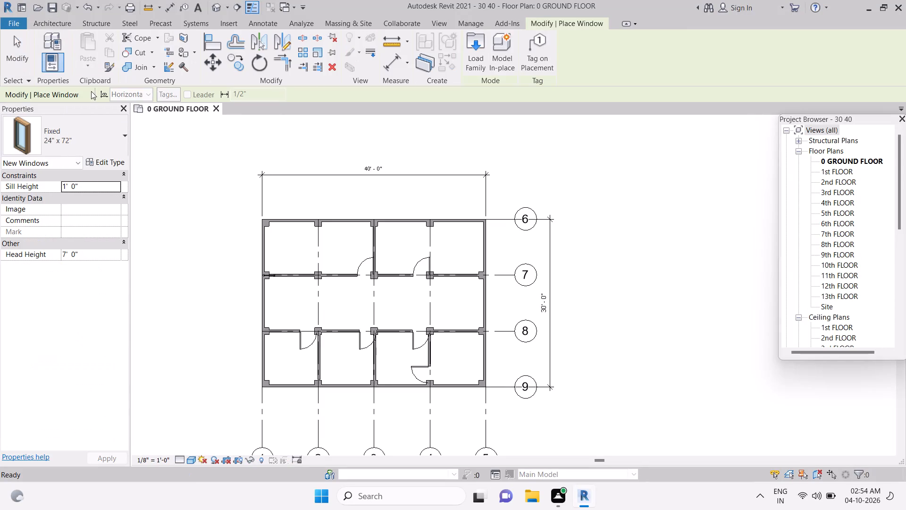
left_click(86, 127)
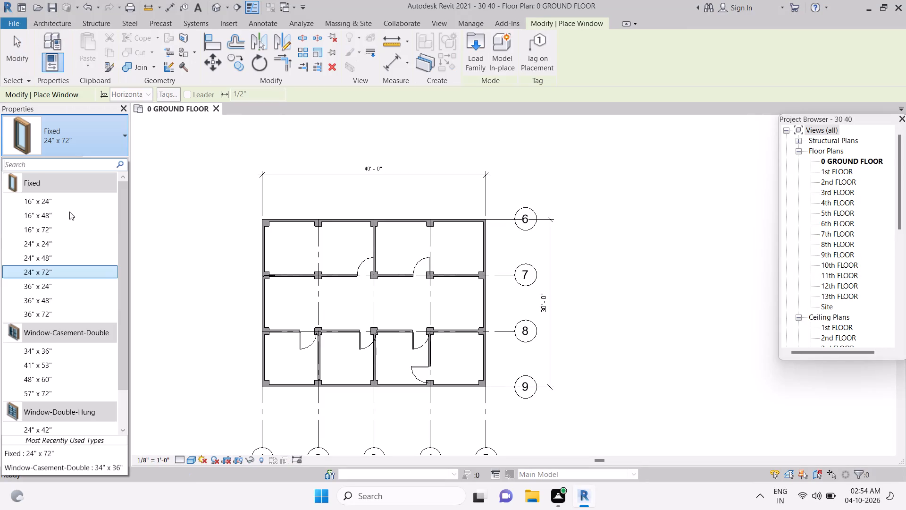
left_click(57, 268)
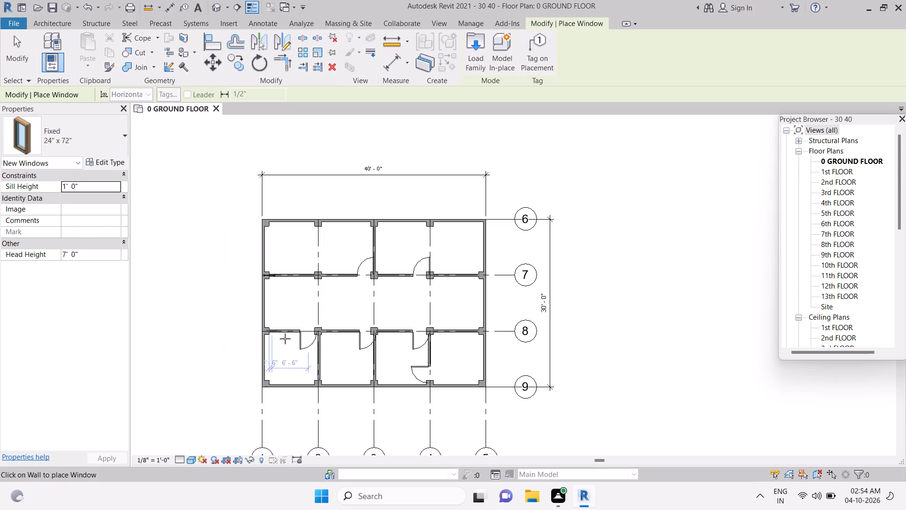
left_click(273, 345)
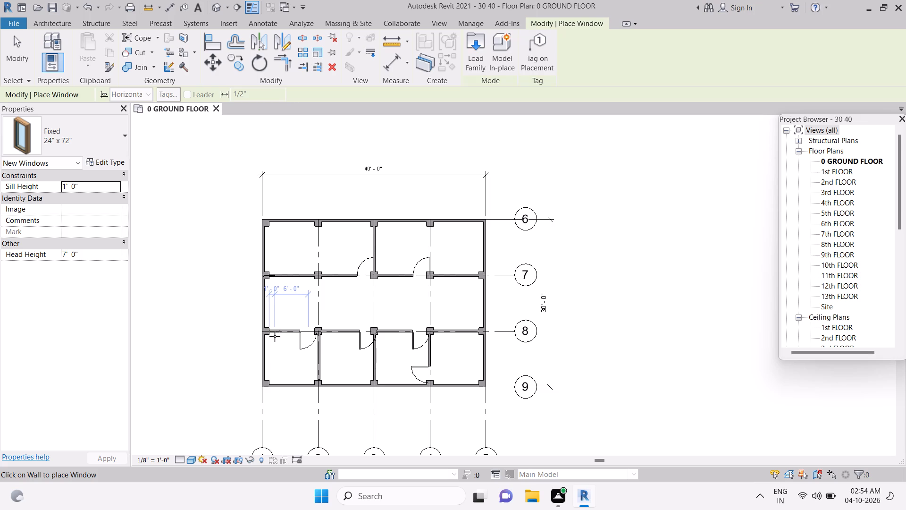
left_click(275, 336)
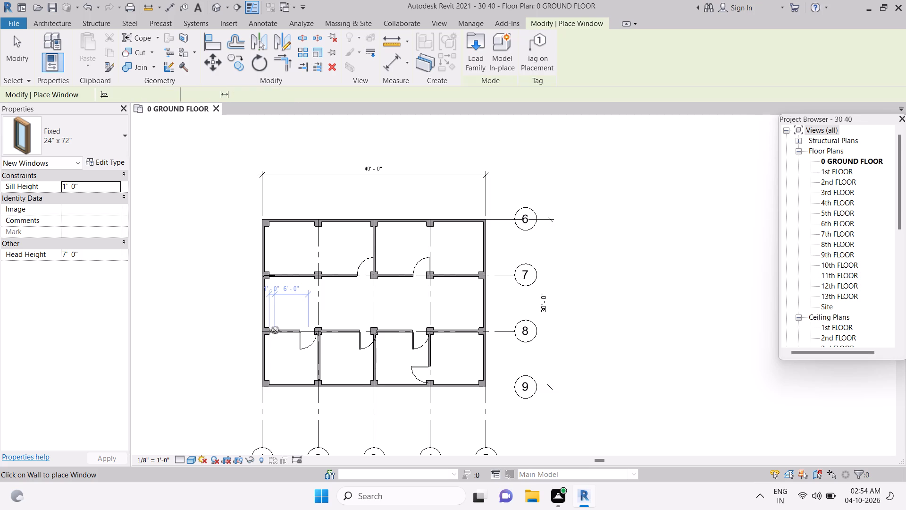
left_click(275, 330)
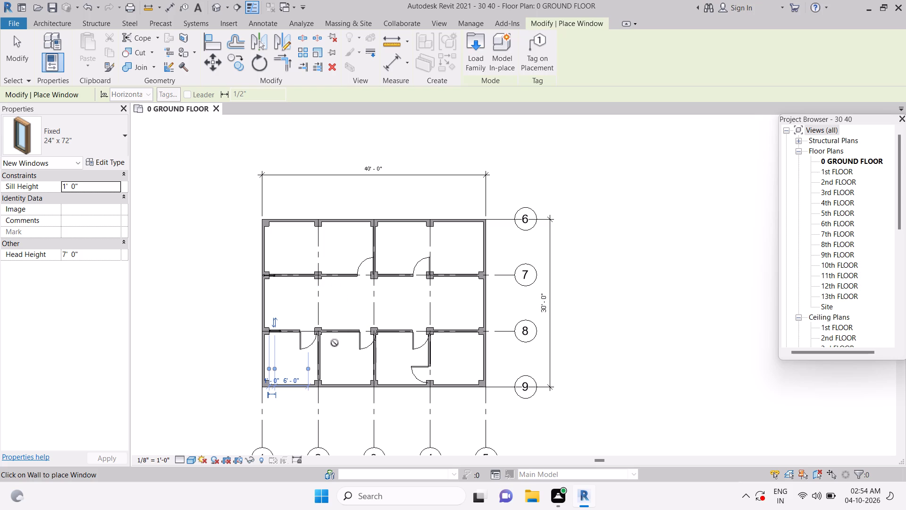
left_click(229, 330)
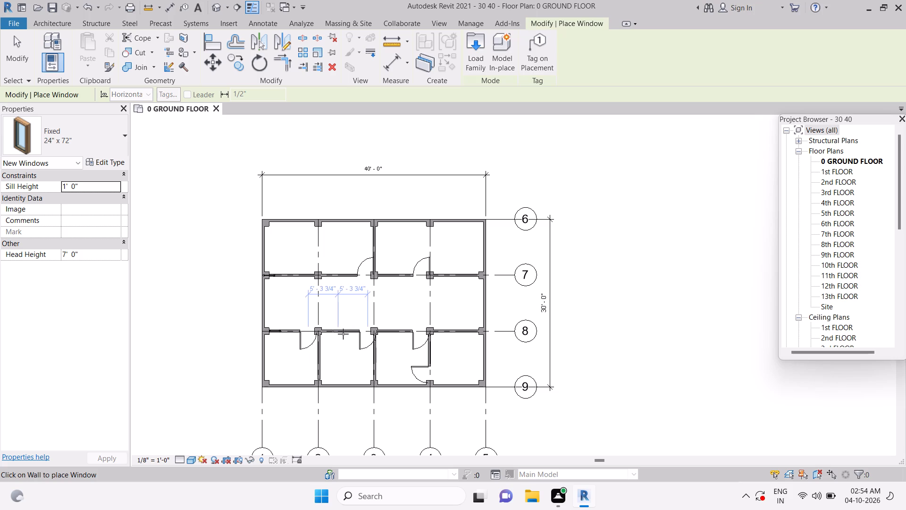
Place three more Fixed 24" x 72" windows in the grid 8 wall beside grids 2, 3 and 4, flipping the ones at grids 2 and 3.
left_click_drag(343, 340, 340, 349)
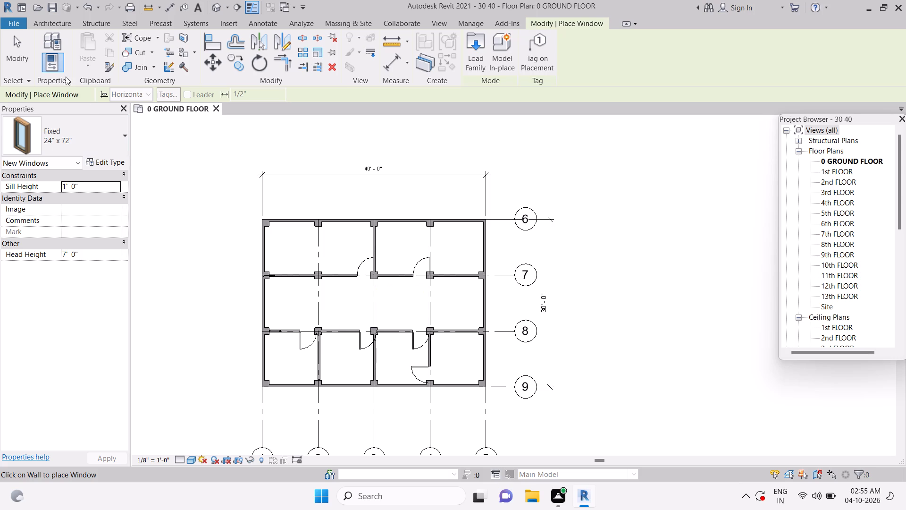
left_click(59, 25)
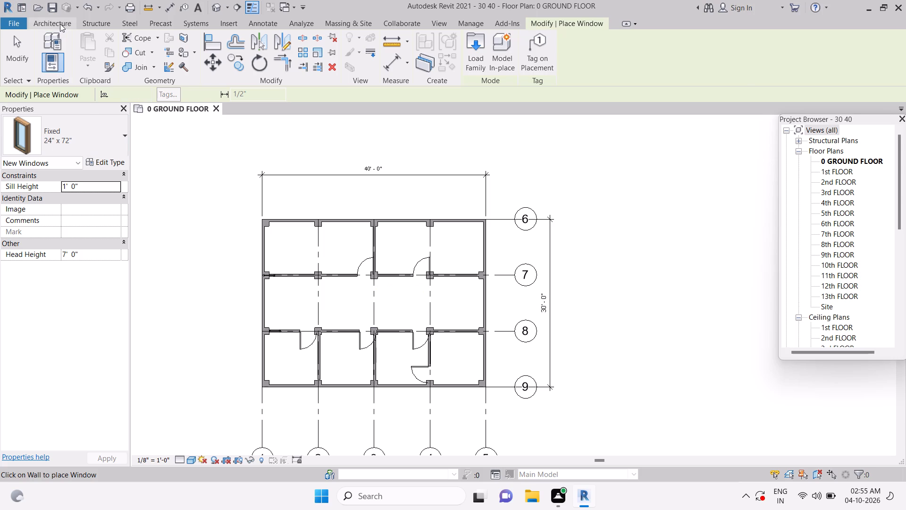
left_click(89, 55)
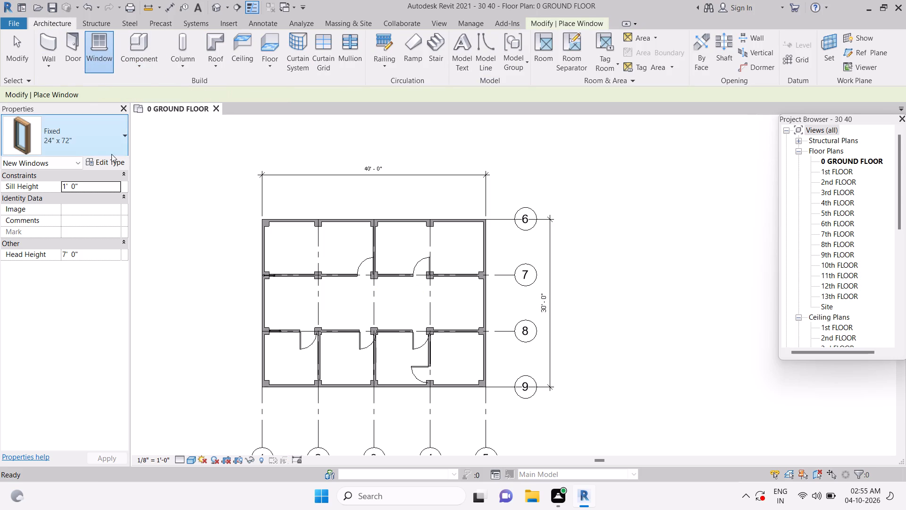
left_click(109, 136)
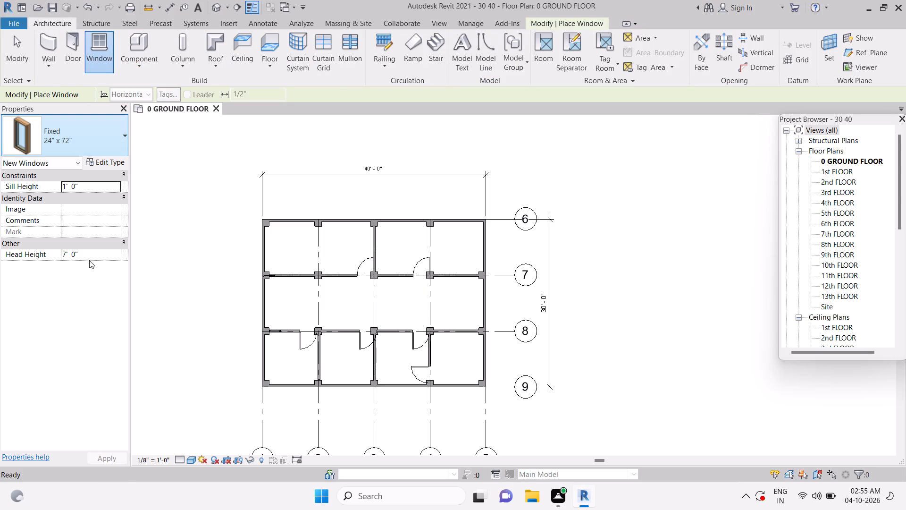
left_click(89, 268)
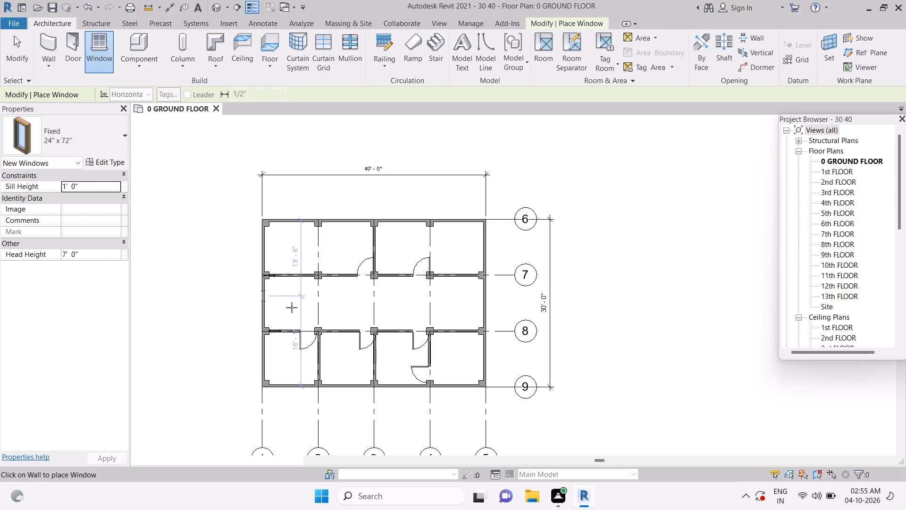
left_click(332, 335)
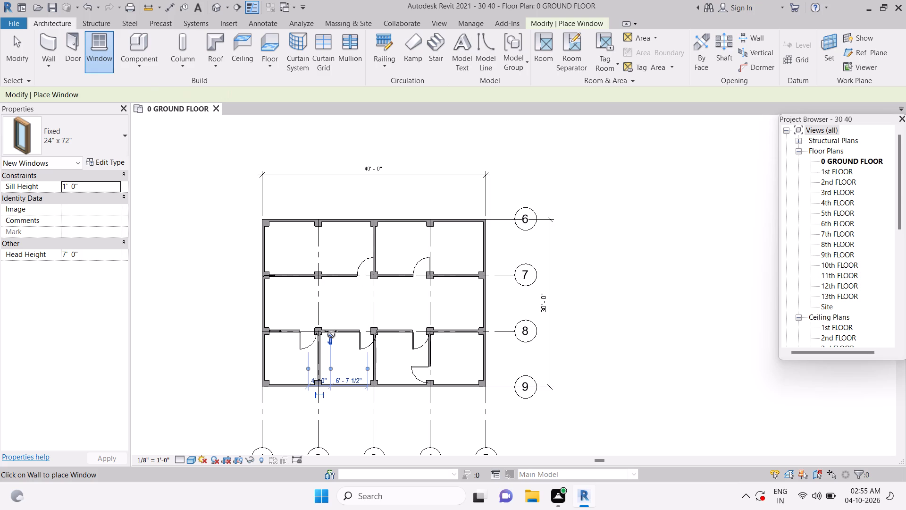
left_click(331, 334)
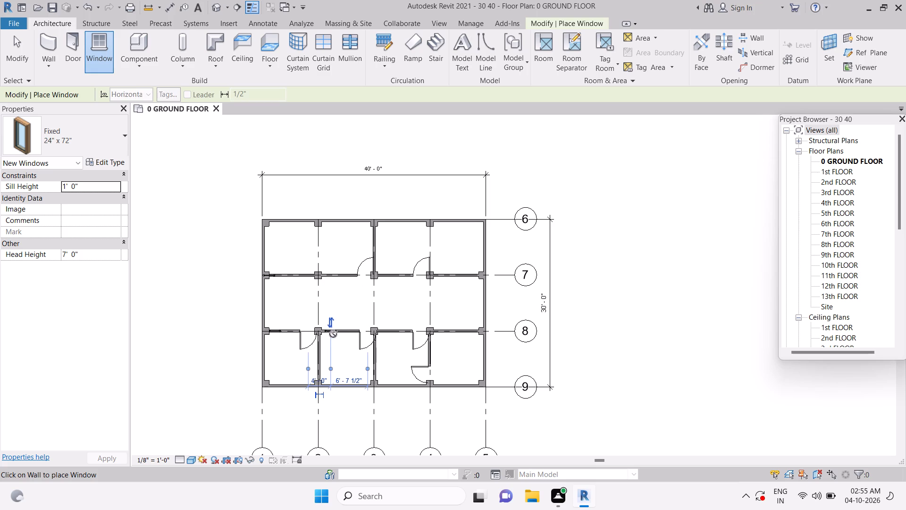
left_click(333, 338)
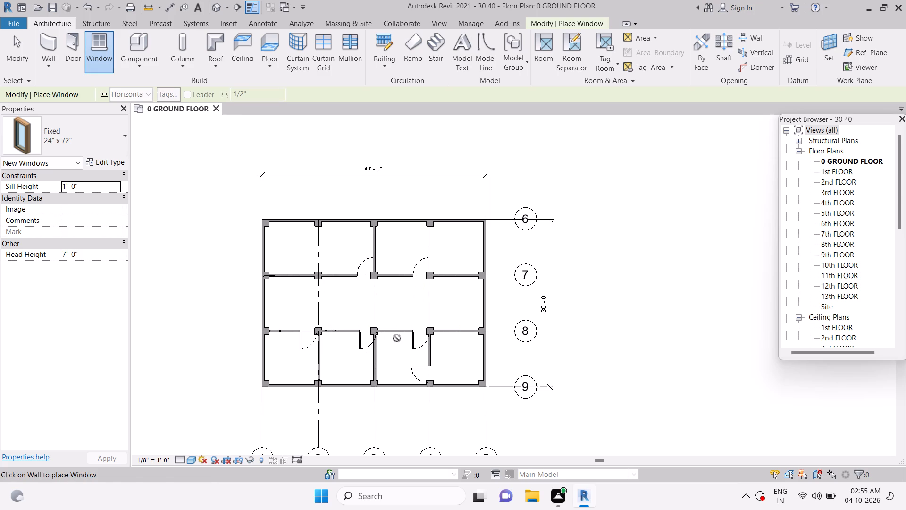
left_click(383, 335)
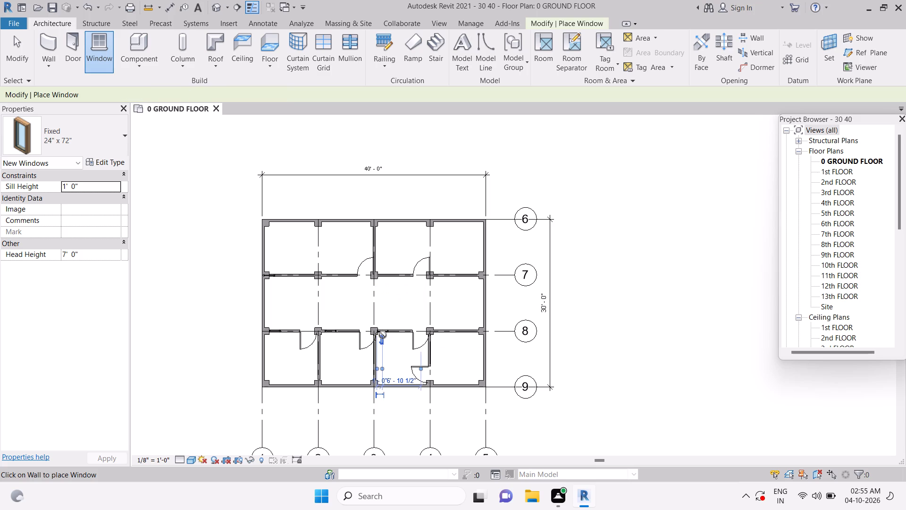
left_click(383, 335)
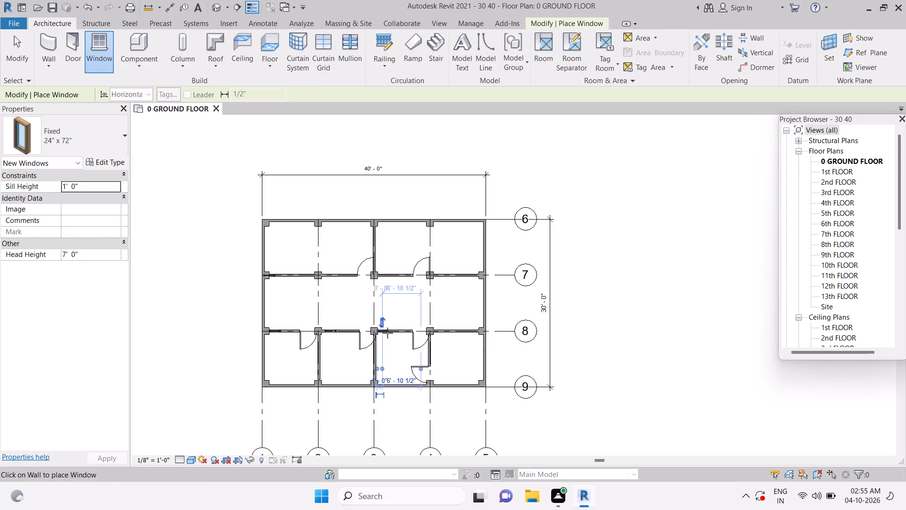
left_click(445, 333)
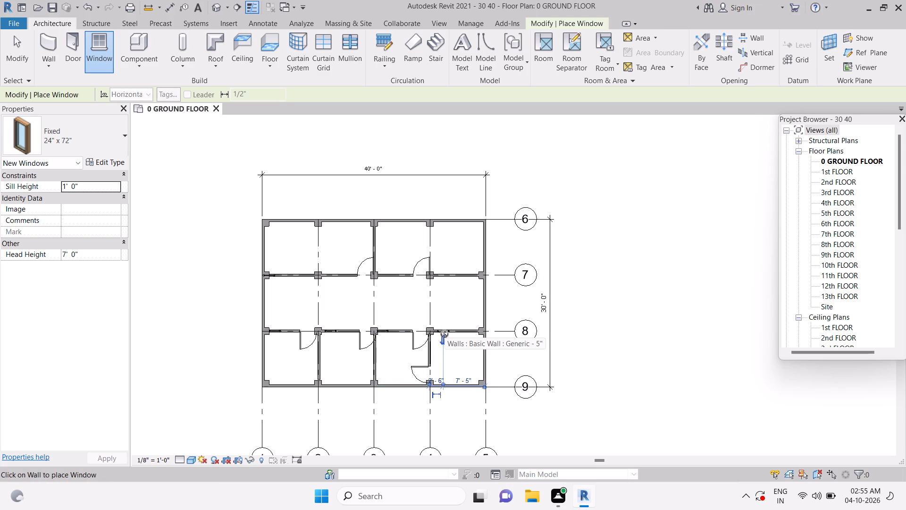
key("Delete")
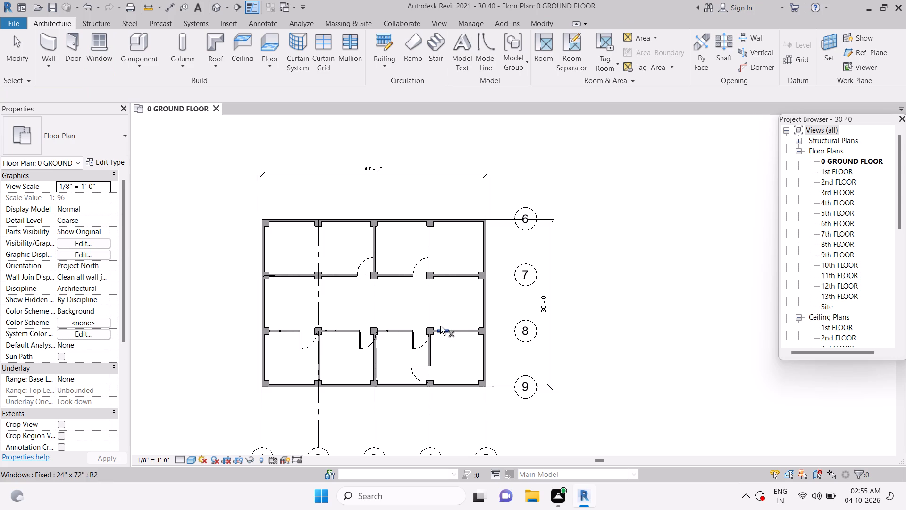
Place a Fixed 24" x 72" window in the grid 7 wall between grids 4 and 5, about 2' from grid 5.
double_click(467, 265)
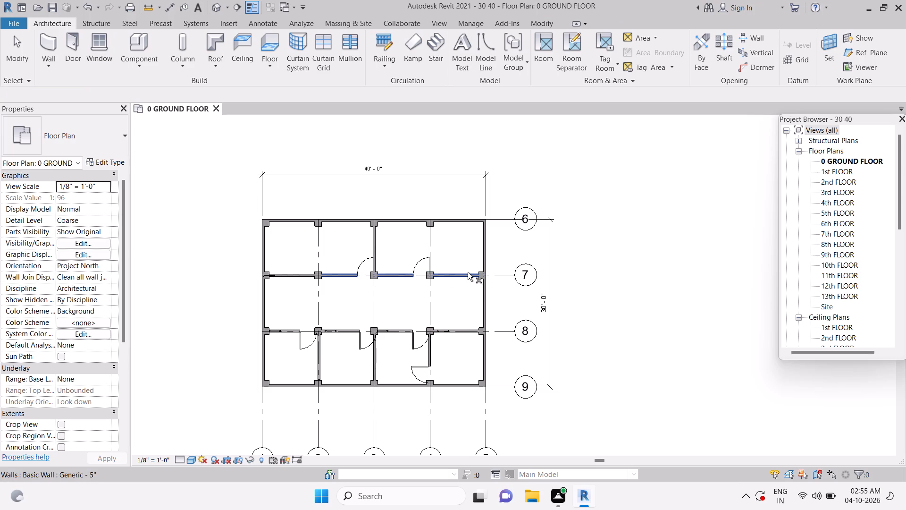
left_click(468, 272)
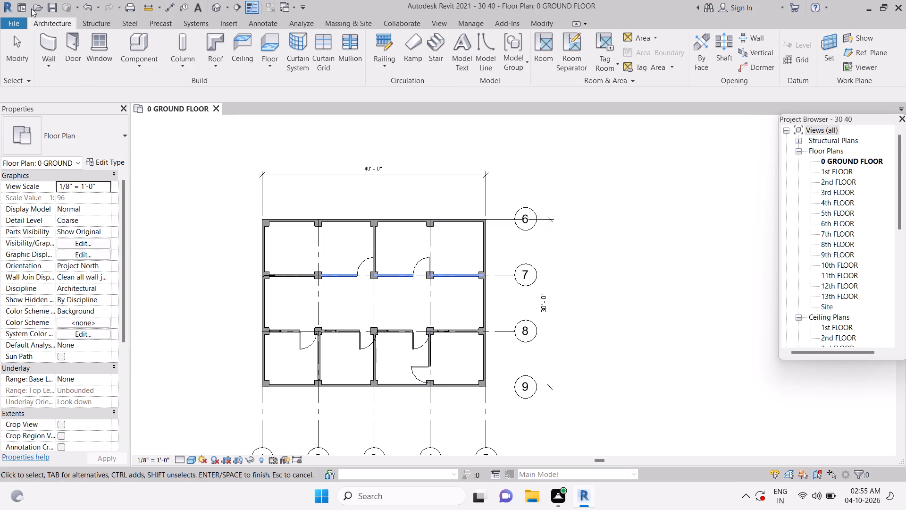
left_click(94, 41)
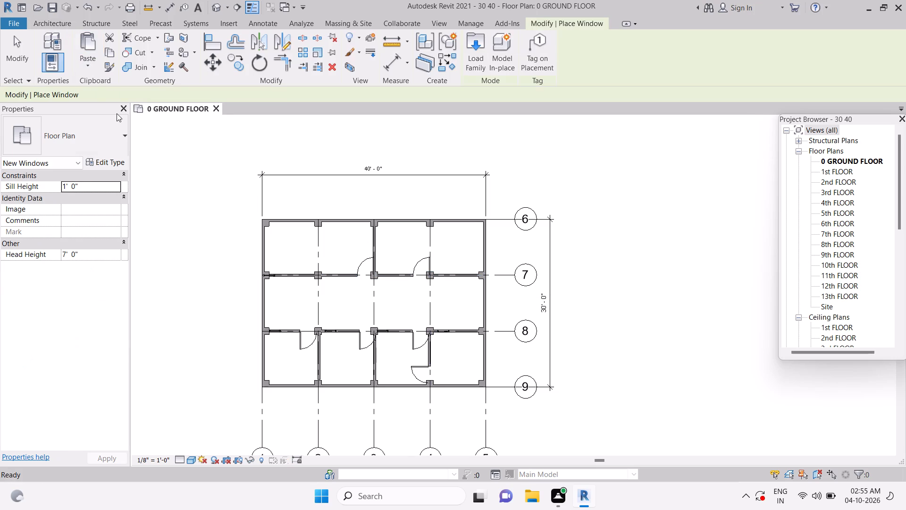
left_click(68, 135)
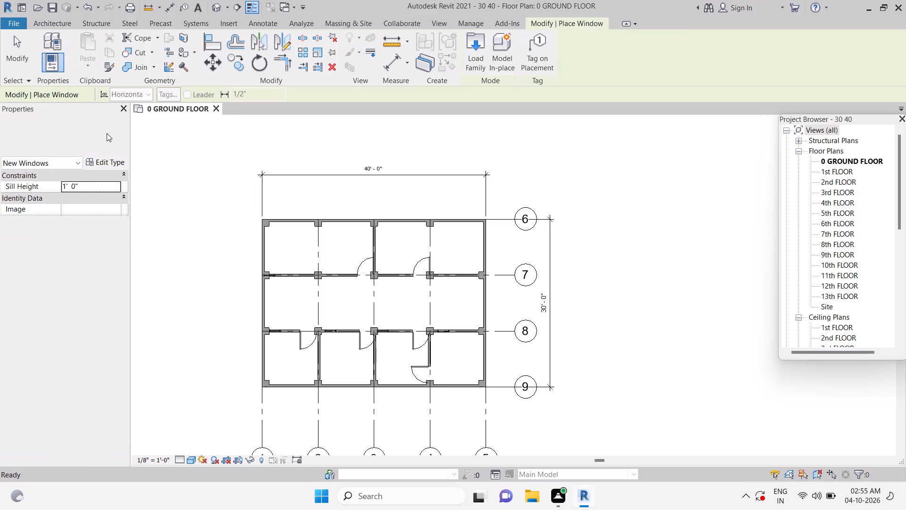
left_click(70, 271)
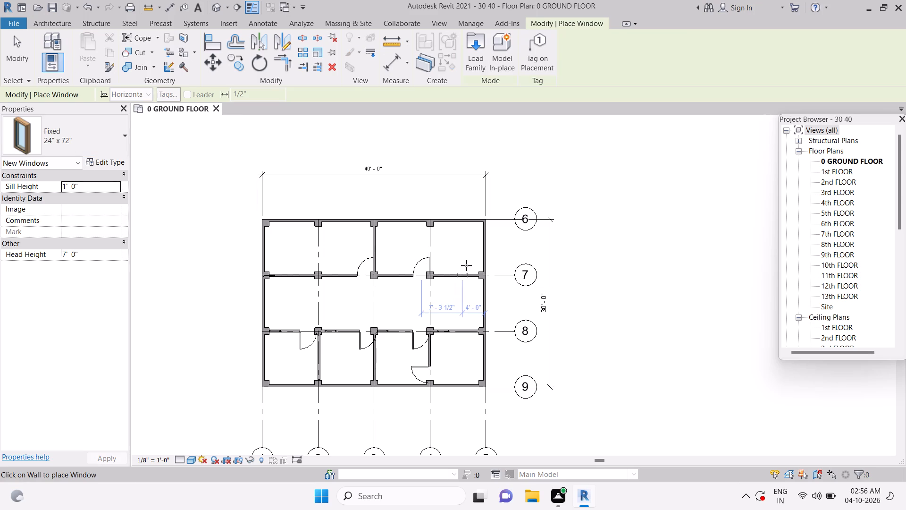
left_click(474, 278)
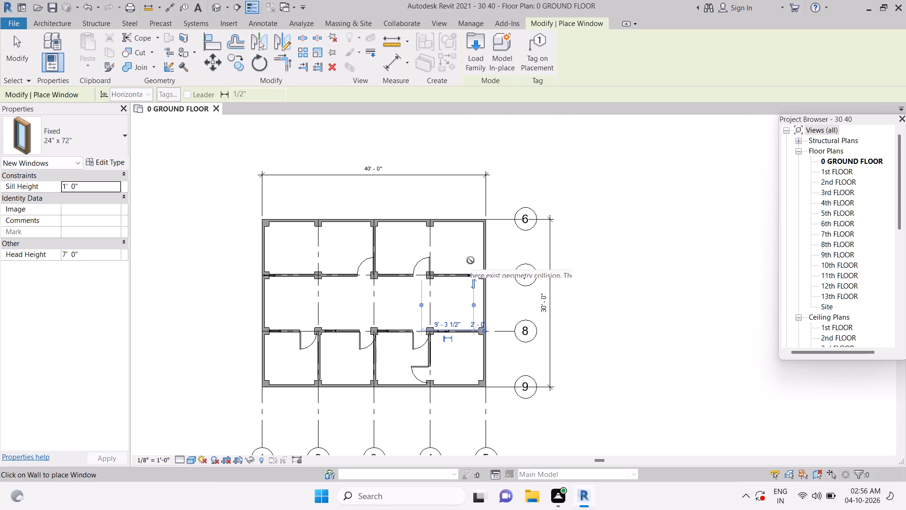
left_click(189, 173)
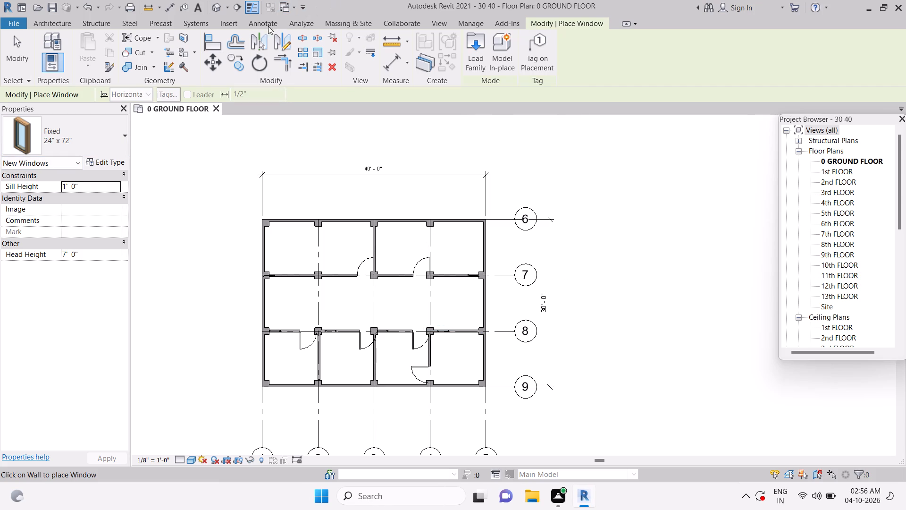
Open the default 3D view and examine the ground floor's walls, doors and windows up close.
left_click(436, 24)
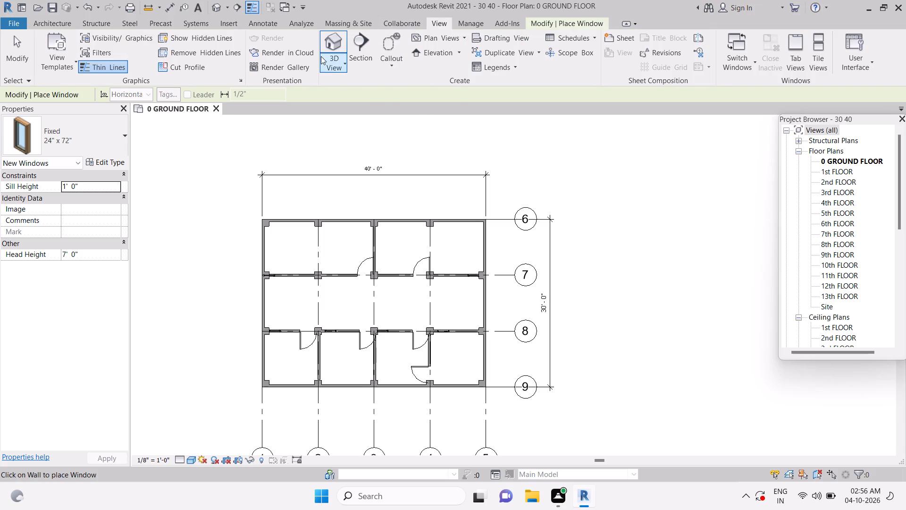
left_click(328, 40)
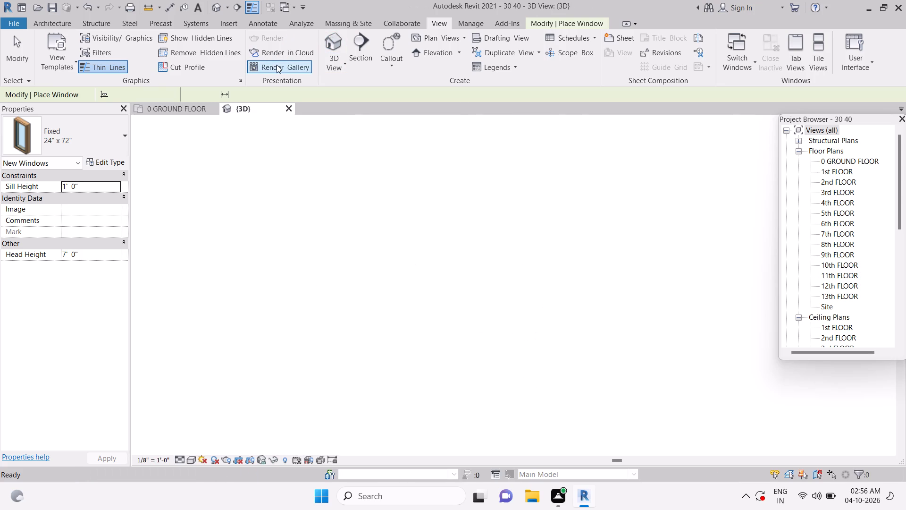
scroll(361, 176, "down", 1)
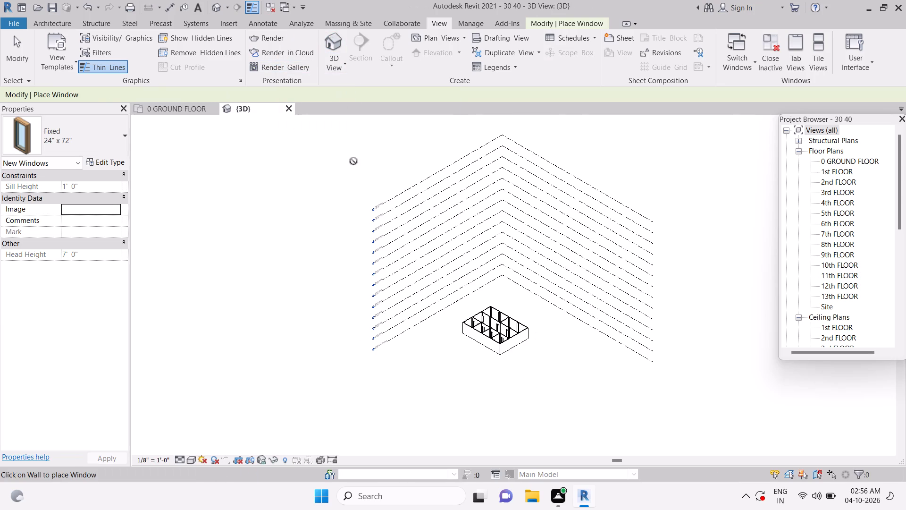
scroll(353, 161, "down", 2)
scroll(380, 205, "down", 2)
scroll(381, 205, "up", 2)
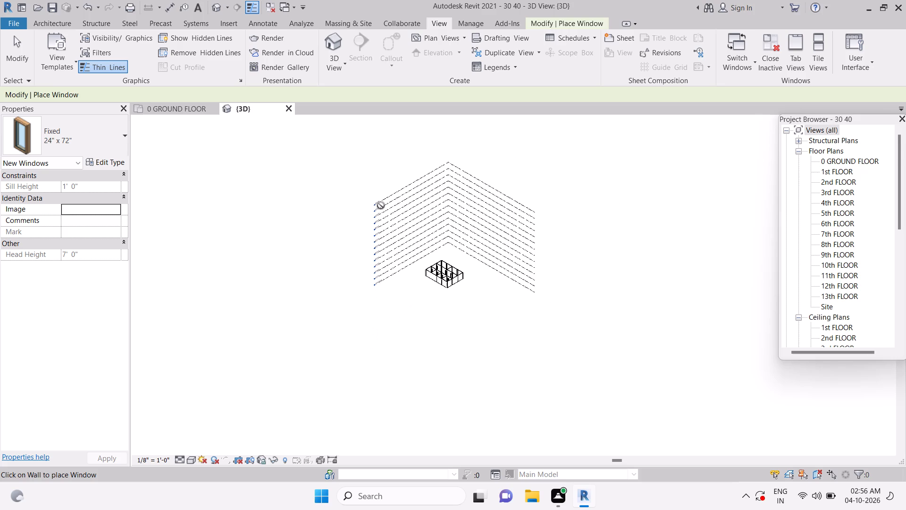
scroll(381, 205, "up", 6)
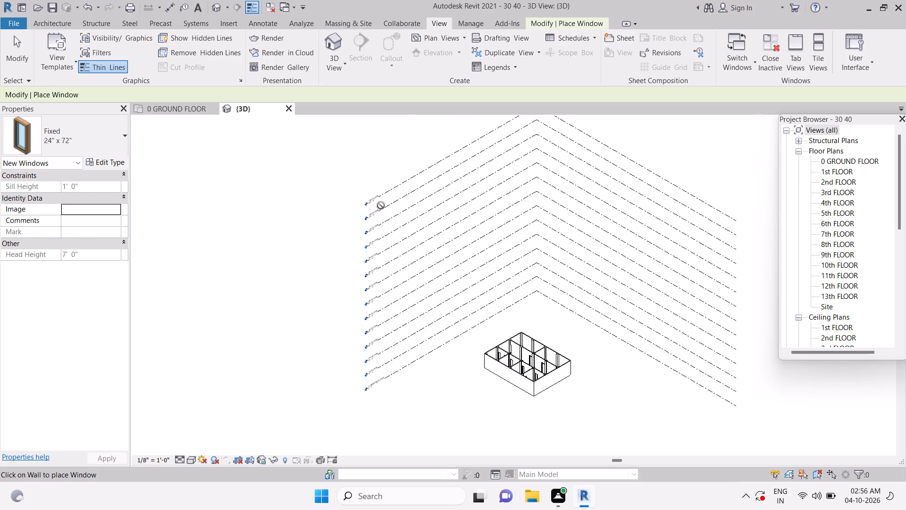
scroll(381, 205, "up", 1)
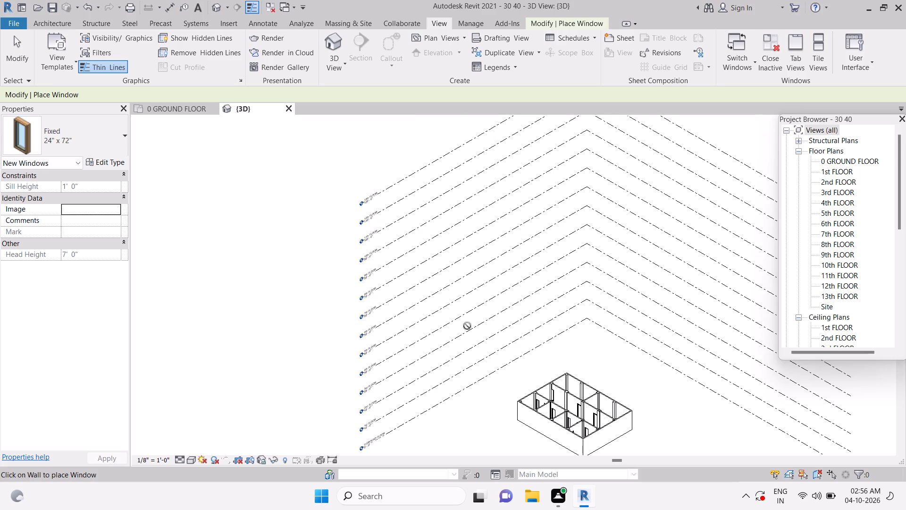
scroll(348, 262, "up", 2)
scroll(0, 143, "down", 1)
scroll(0, 297, "up", 1)
middle_click_drag(0, 297, 20, 267)
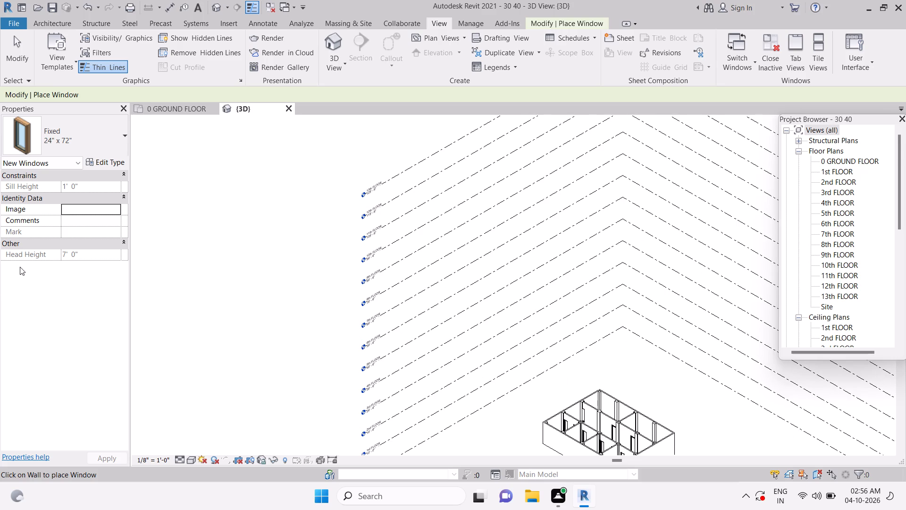
middle_click_drag(20, 267, 467, 378)
left_click(25, 52)
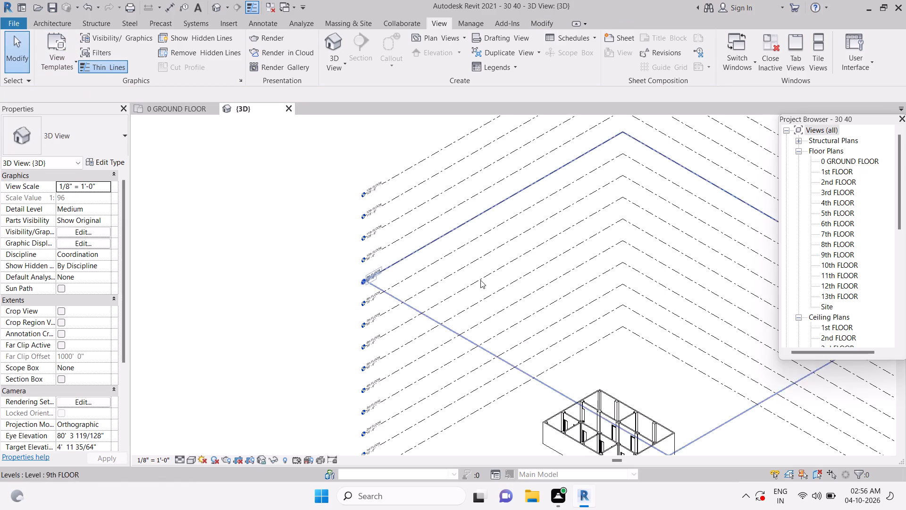
scroll(541, 354, "down", 3)
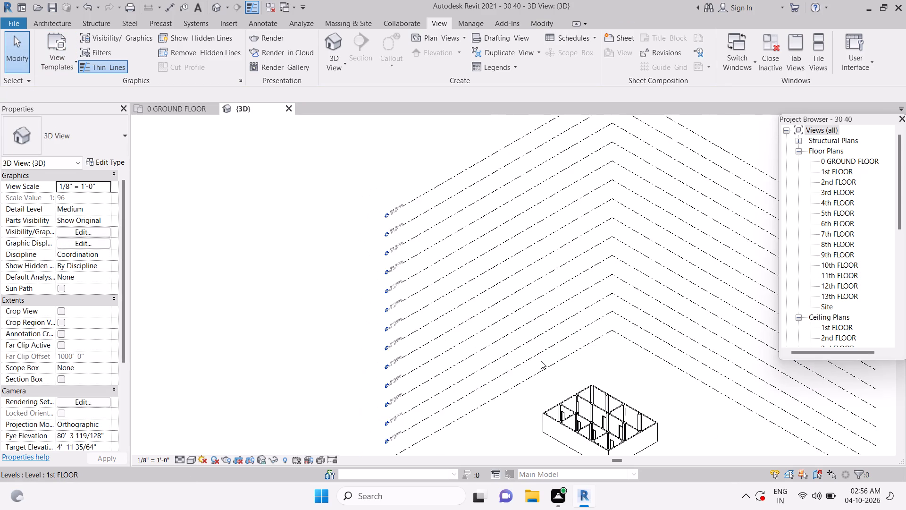
scroll(541, 361, "down", 1)
middle_click_drag(538, 362, 512, 314)
scroll(538, 361, "up", 3)
scroll(514, 319, "up", 1)
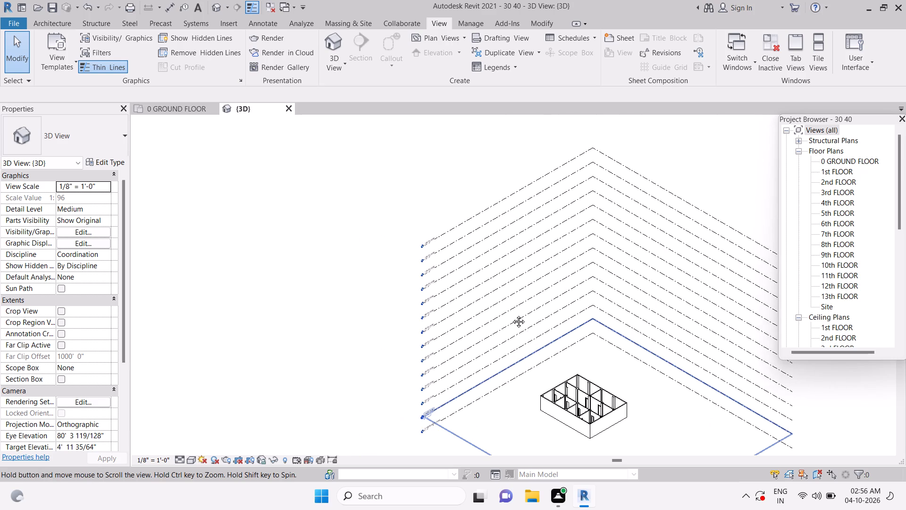
middle_click_drag(512, 314, 478, 254)
scroll(504, 299, "up", 1)
scroll(551, 388, "up", 1)
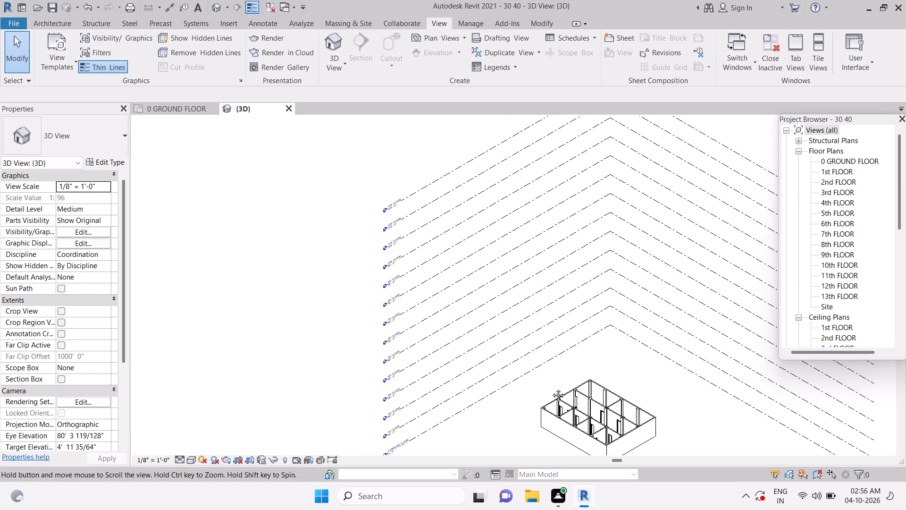
middle_click_drag(565, 395, 461, 293)
scroll(564, 391, "up", 1)
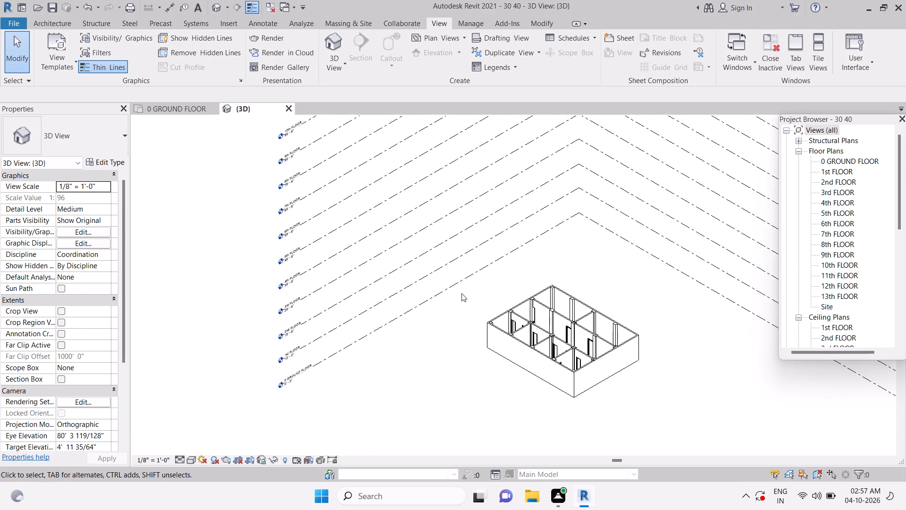
middle_click_drag(461, 293, 430, 270)
scroll(456, 290, "up", 1)
right_click(432, 272)
scroll(419, 319, "down", 1)
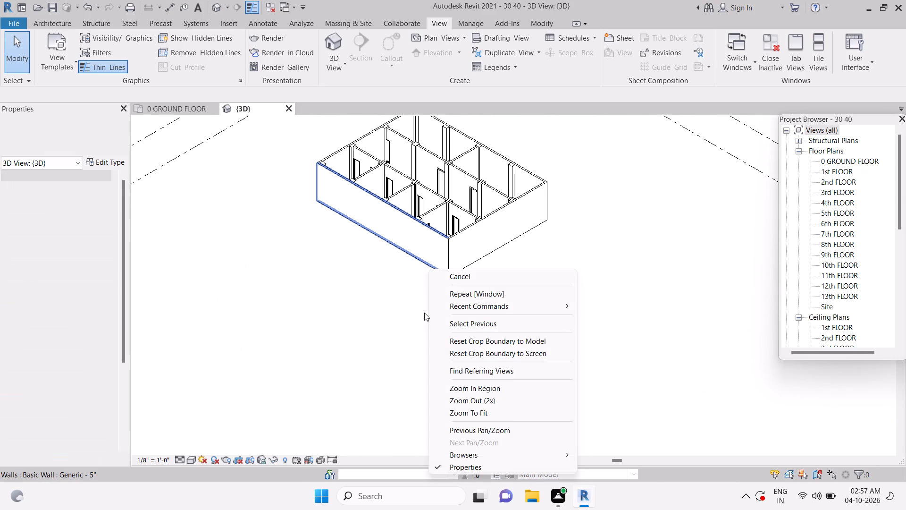
left_click(349, 307)
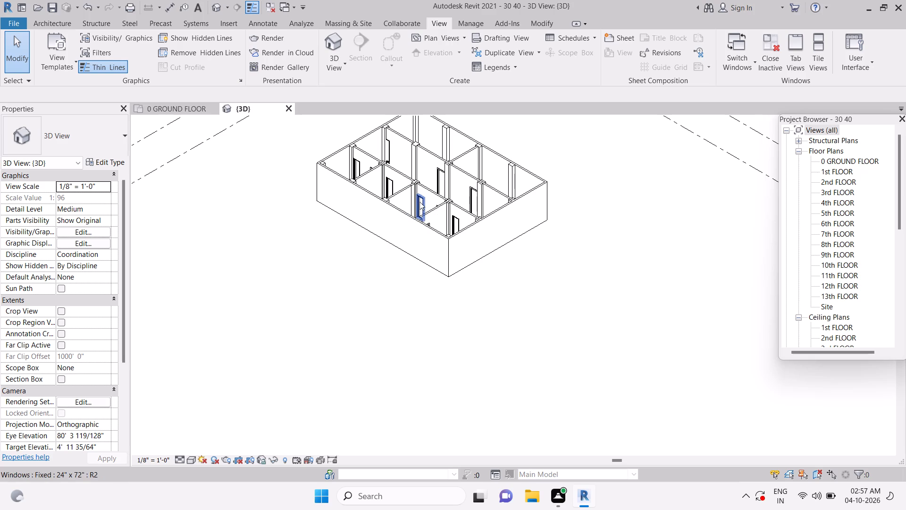
Delete the Fixed 24" x 72" window in the grid 8 wall between grids 4 and 5.
left_click(461, 223)
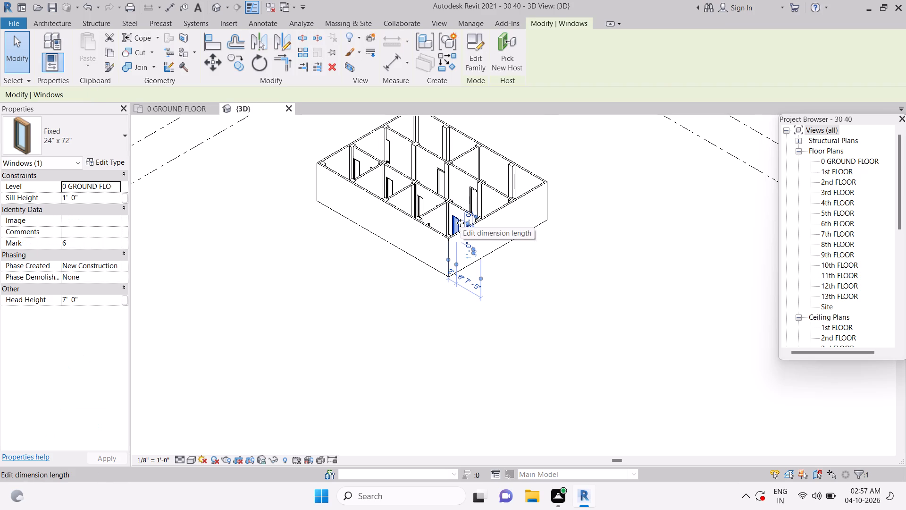
key("Delete")
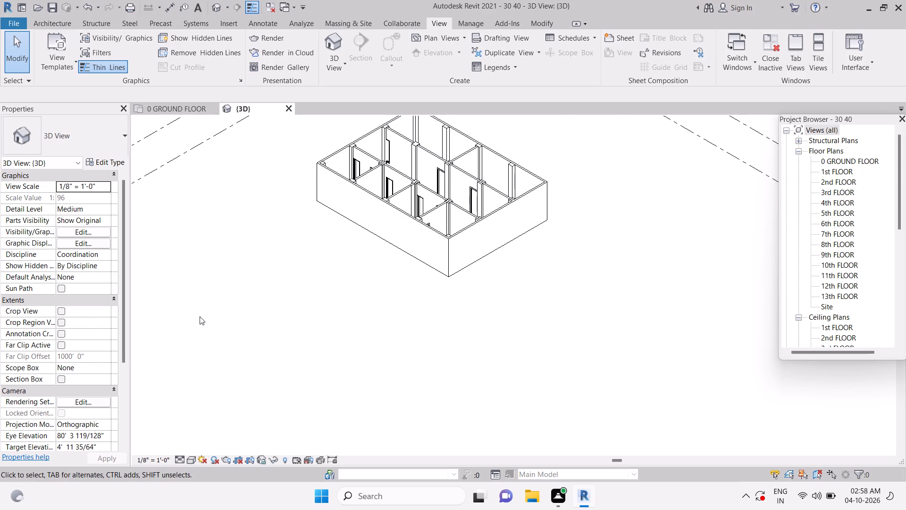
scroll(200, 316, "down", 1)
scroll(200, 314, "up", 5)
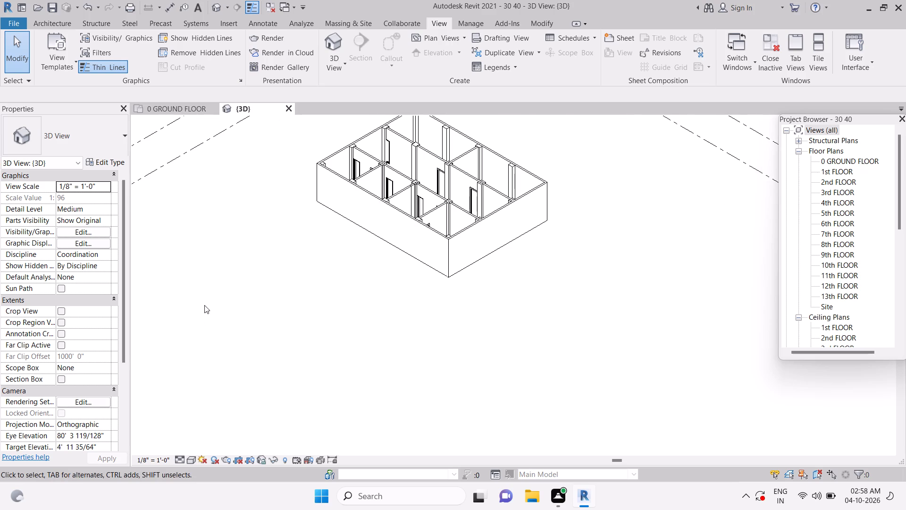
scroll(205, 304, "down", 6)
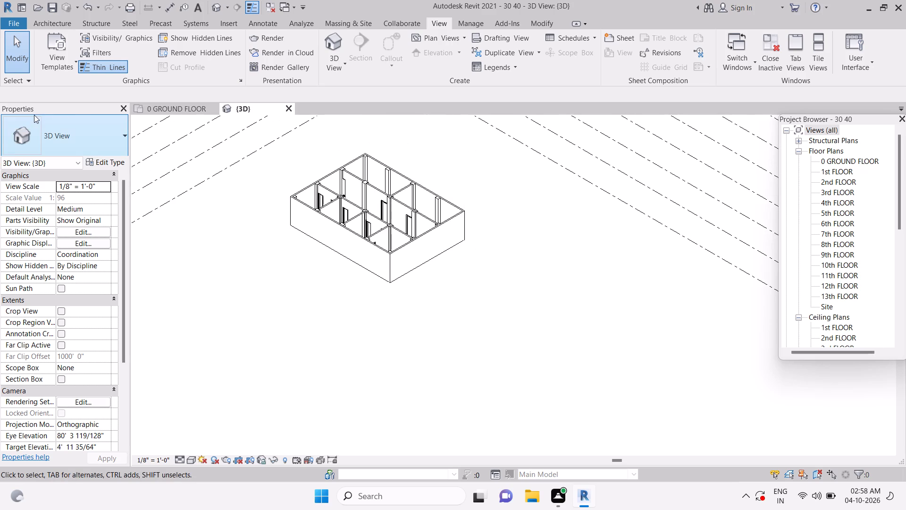
In the ground floor plan, start a 3' wide stair with aligned runs of about 1'-10" and 3'-8" from the grid 5 wall, between grids 7 and 8.
double_click(180, 108)
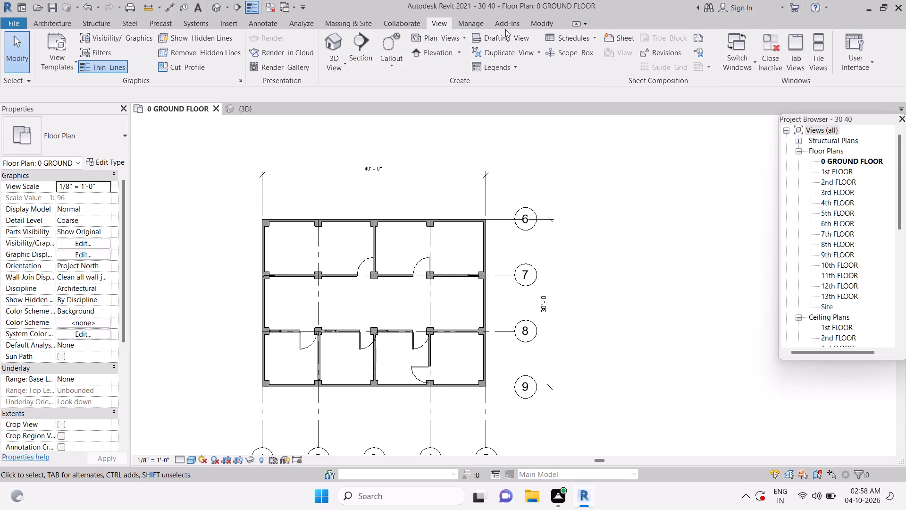
left_click(45, 22)
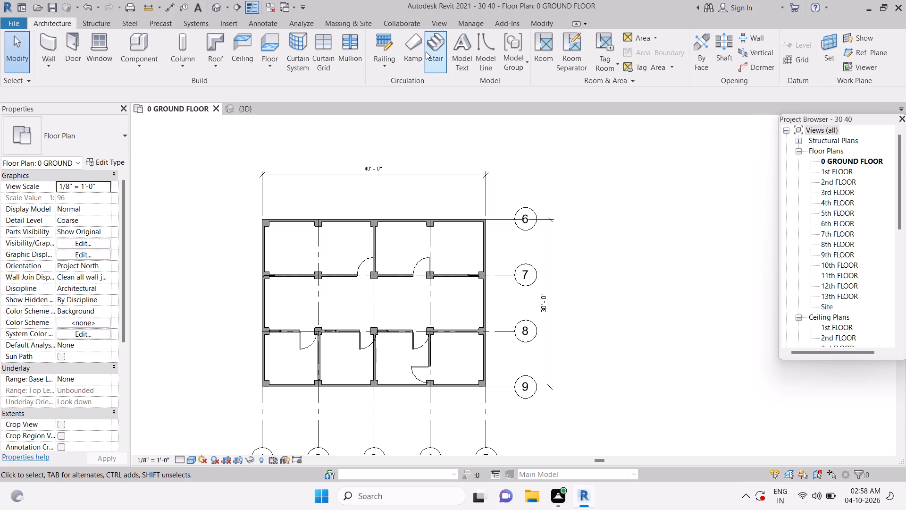
left_click(430, 50)
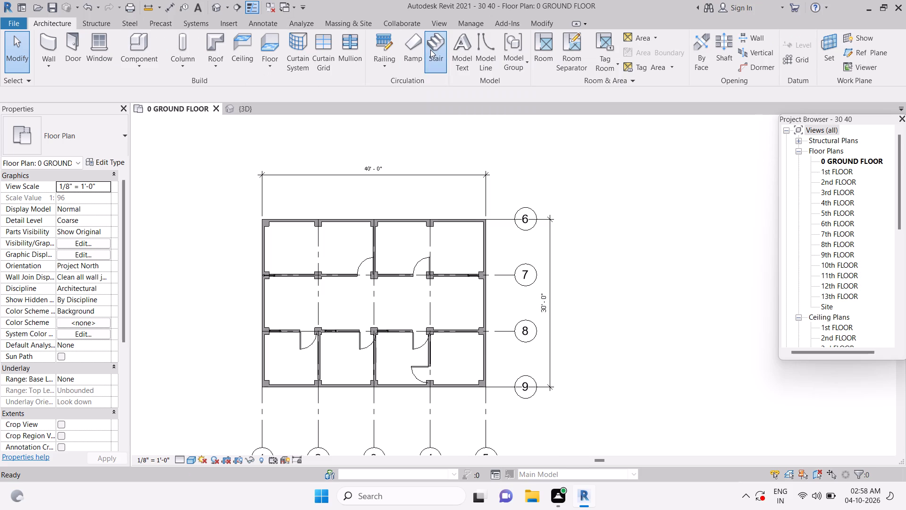
left_click_drag(481, 306, 475, 303)
left_click(475, 303)
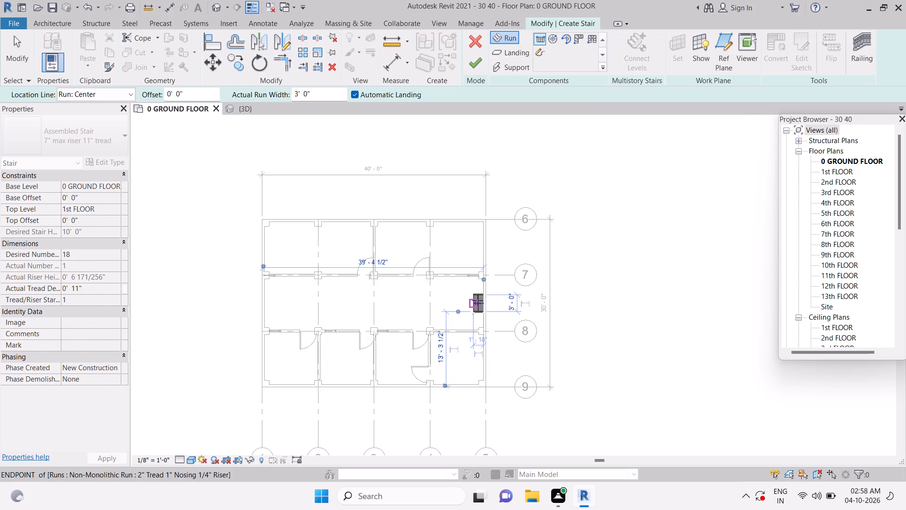
left_click(478, 300)
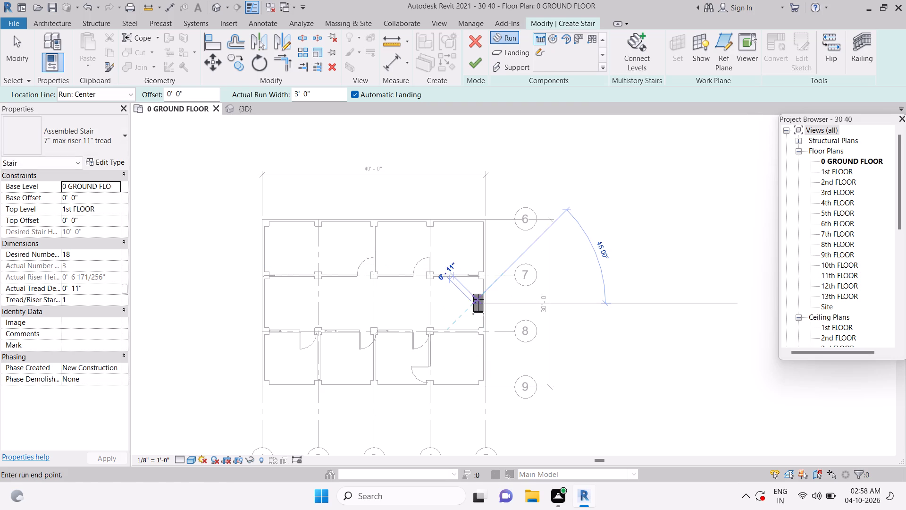
left_click(454, 300)
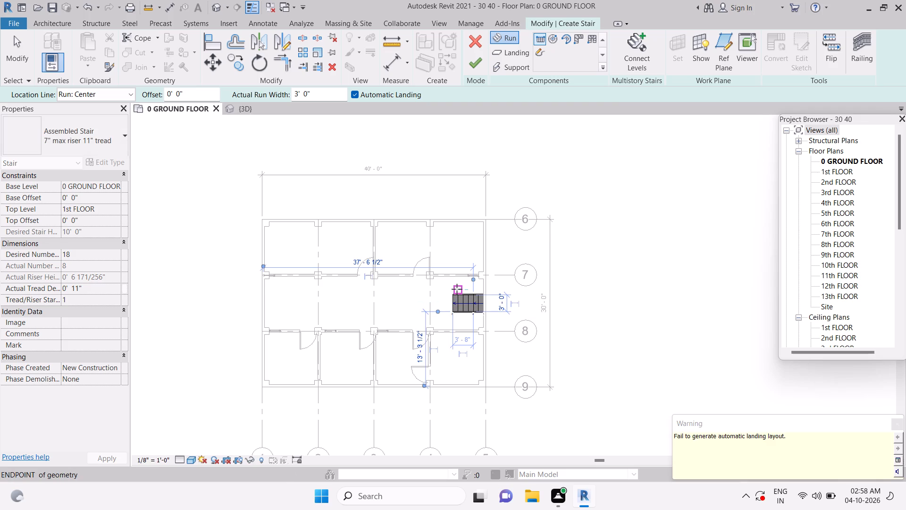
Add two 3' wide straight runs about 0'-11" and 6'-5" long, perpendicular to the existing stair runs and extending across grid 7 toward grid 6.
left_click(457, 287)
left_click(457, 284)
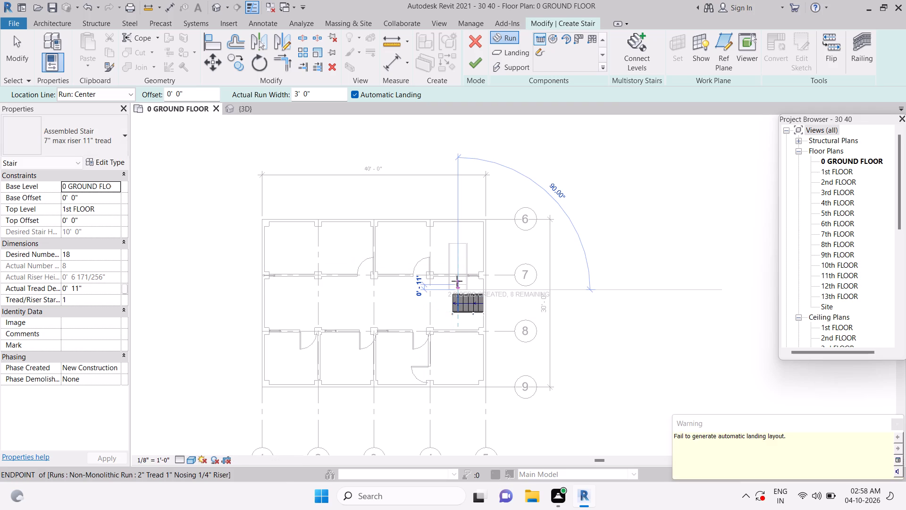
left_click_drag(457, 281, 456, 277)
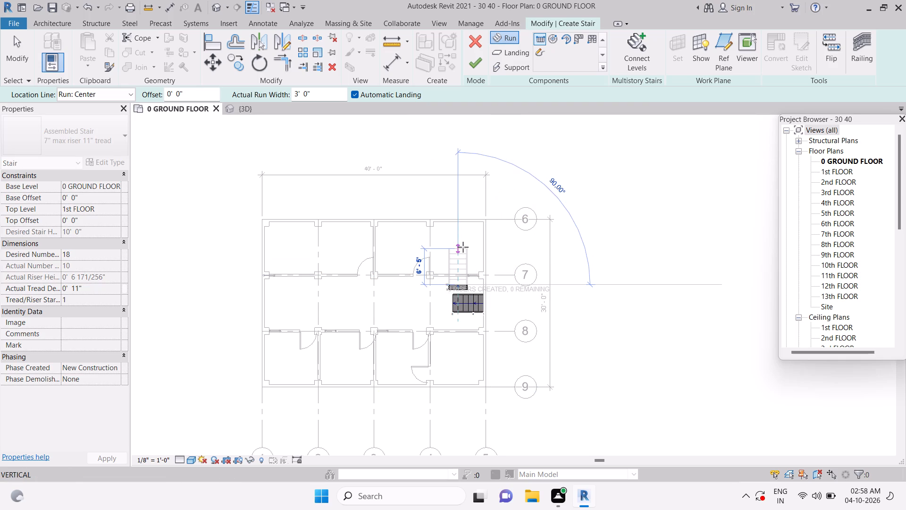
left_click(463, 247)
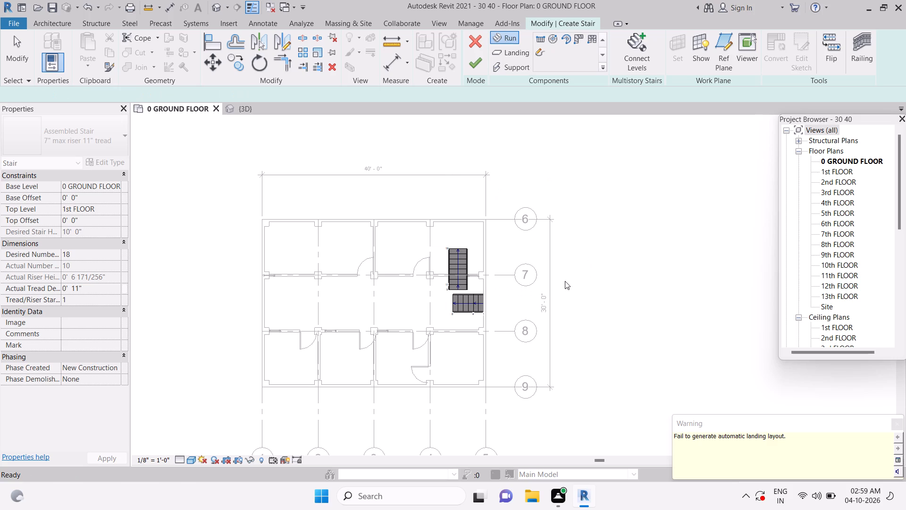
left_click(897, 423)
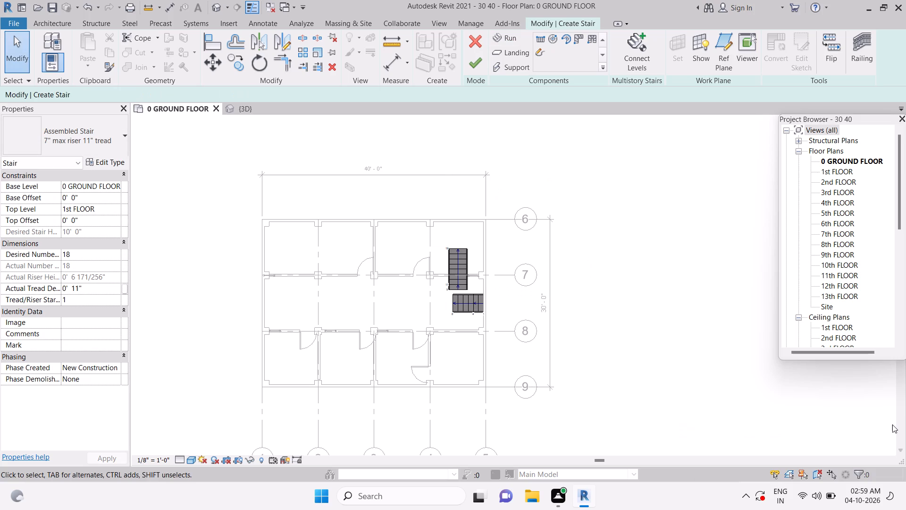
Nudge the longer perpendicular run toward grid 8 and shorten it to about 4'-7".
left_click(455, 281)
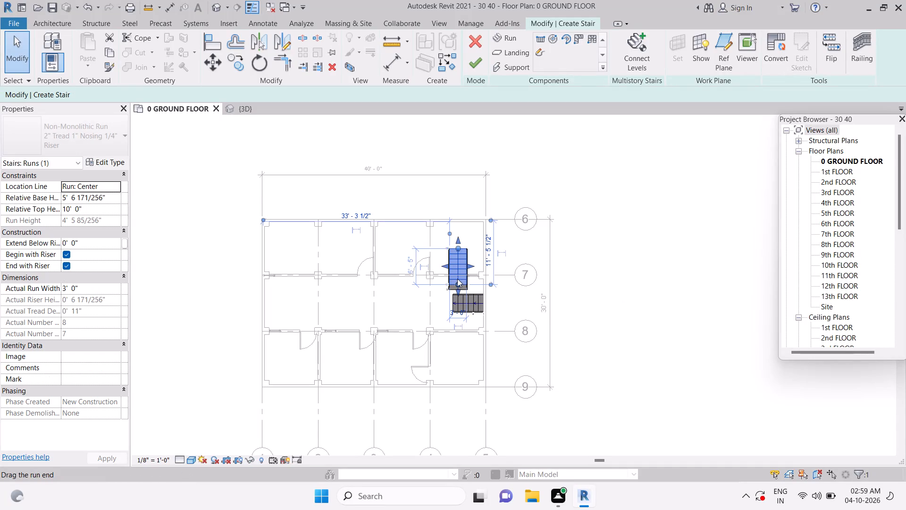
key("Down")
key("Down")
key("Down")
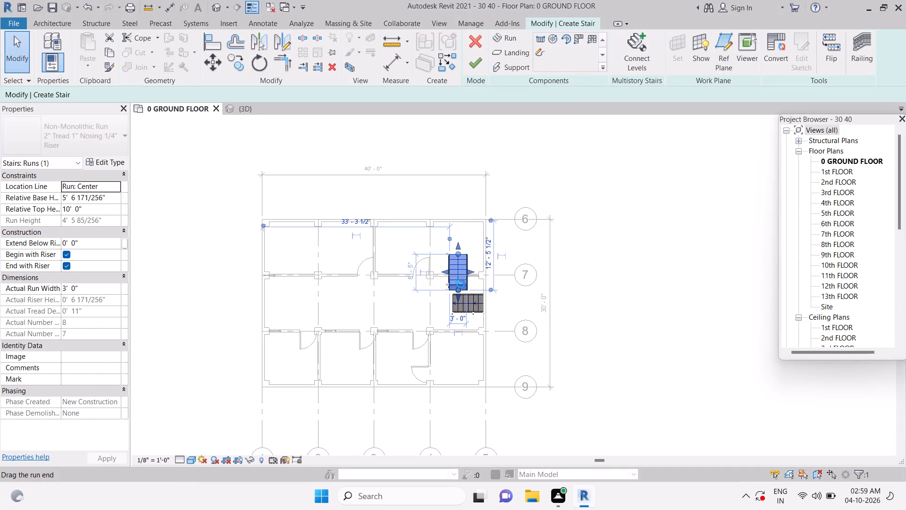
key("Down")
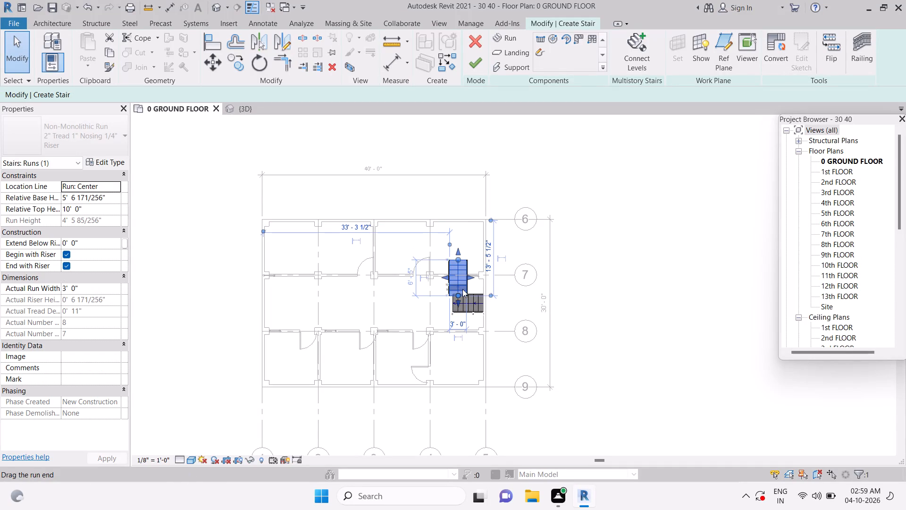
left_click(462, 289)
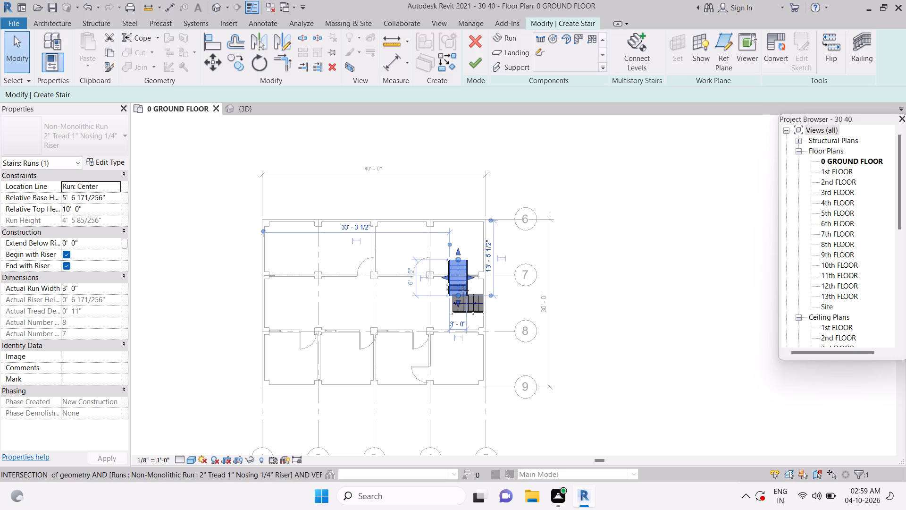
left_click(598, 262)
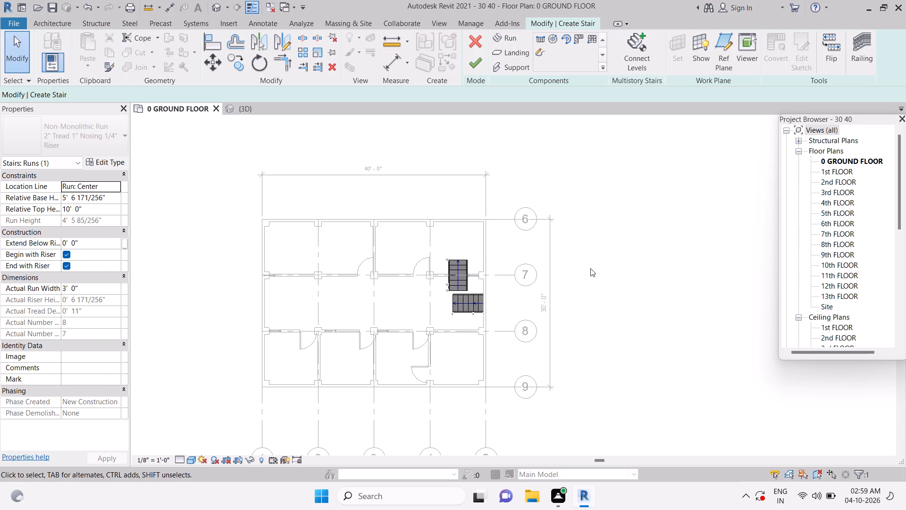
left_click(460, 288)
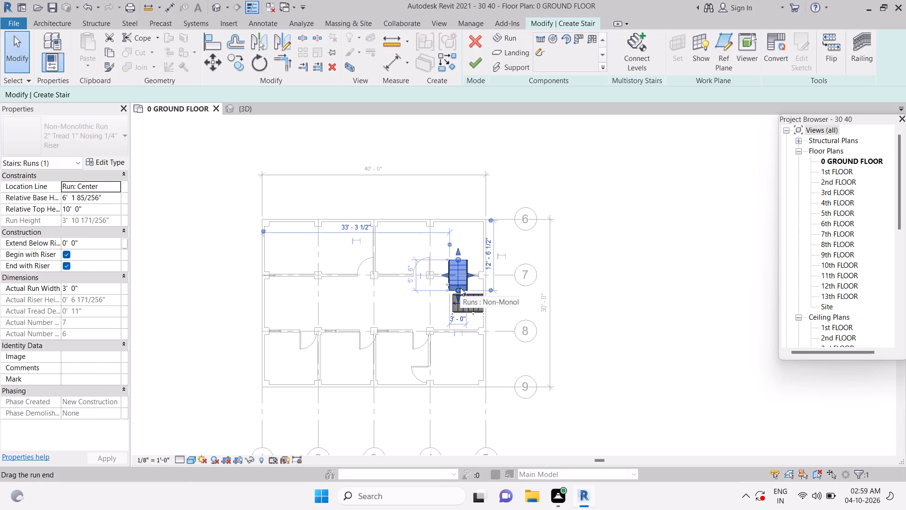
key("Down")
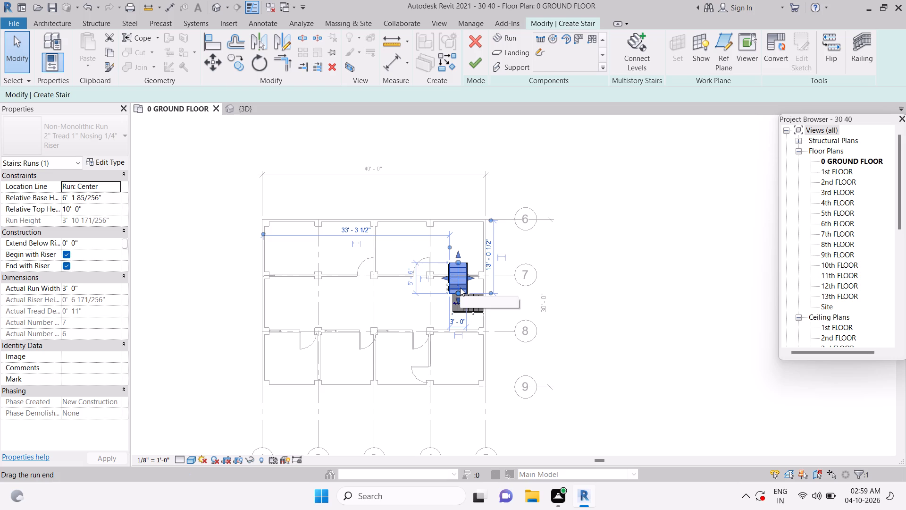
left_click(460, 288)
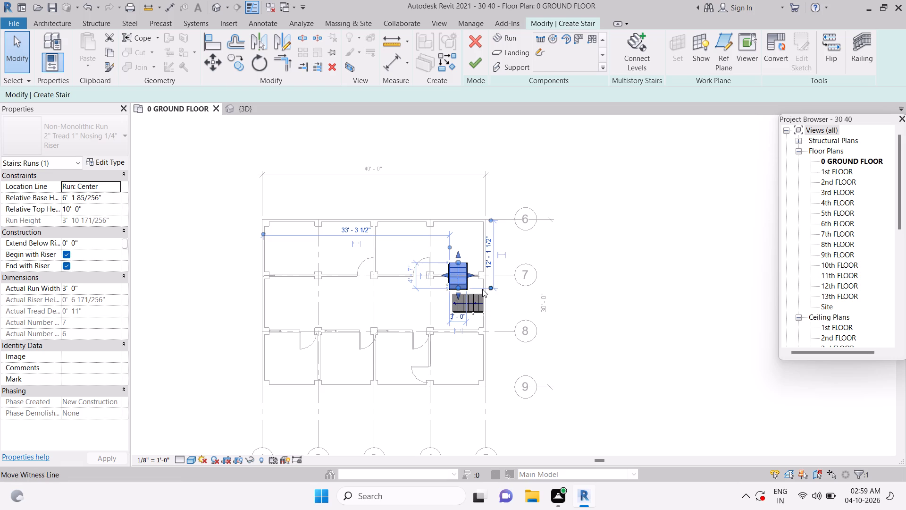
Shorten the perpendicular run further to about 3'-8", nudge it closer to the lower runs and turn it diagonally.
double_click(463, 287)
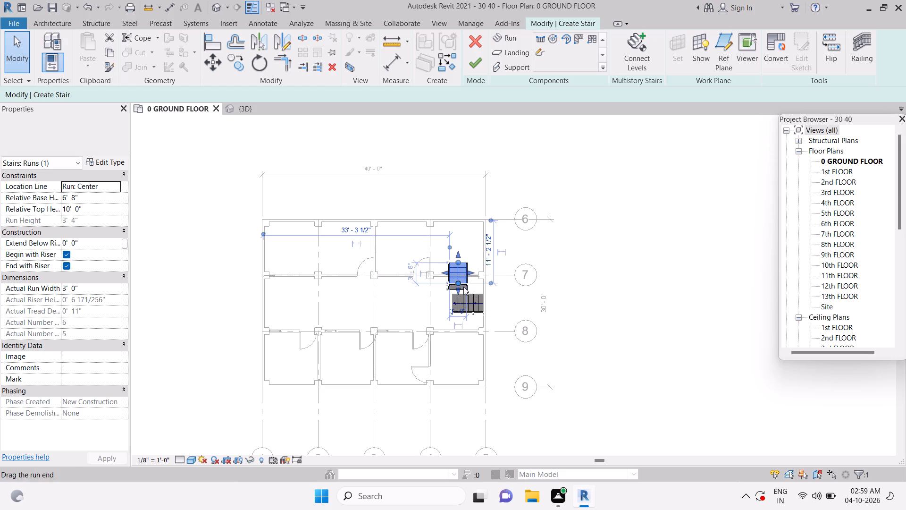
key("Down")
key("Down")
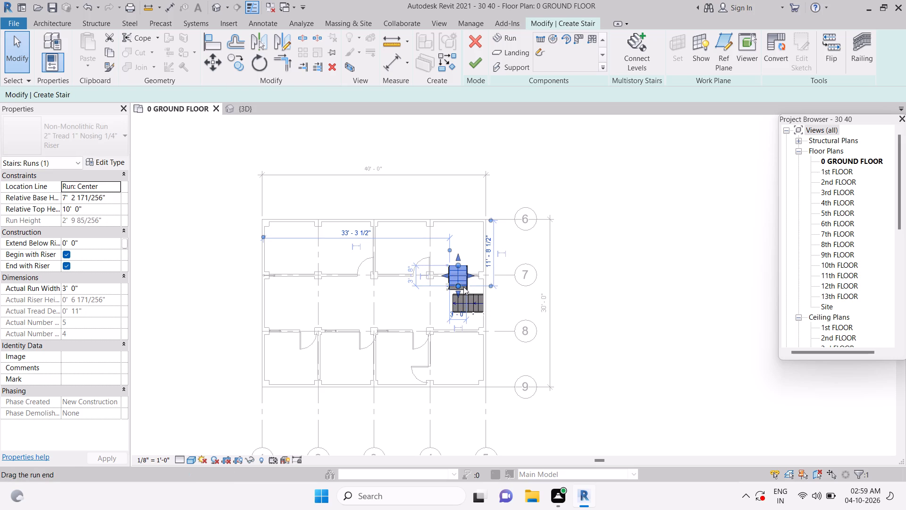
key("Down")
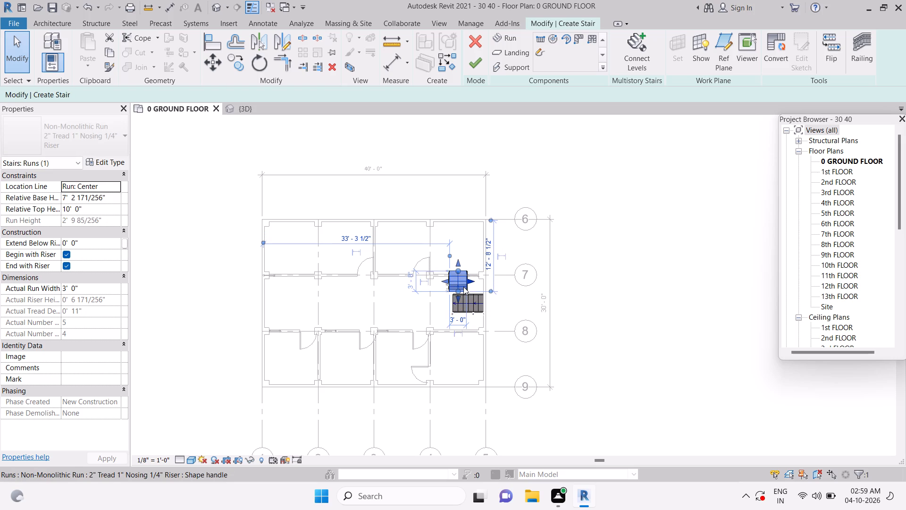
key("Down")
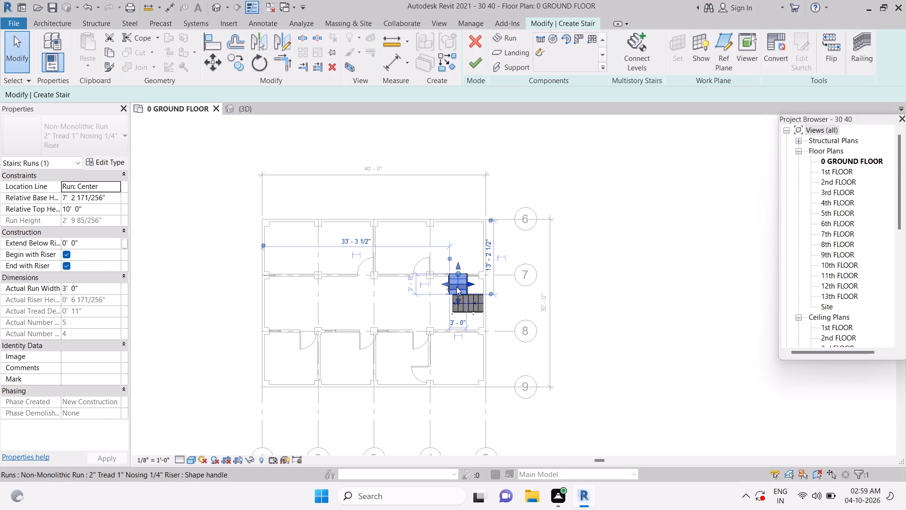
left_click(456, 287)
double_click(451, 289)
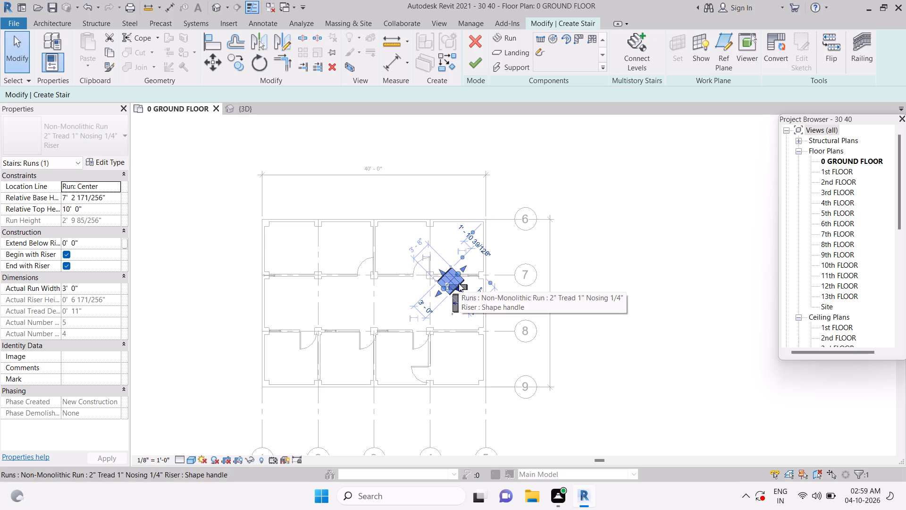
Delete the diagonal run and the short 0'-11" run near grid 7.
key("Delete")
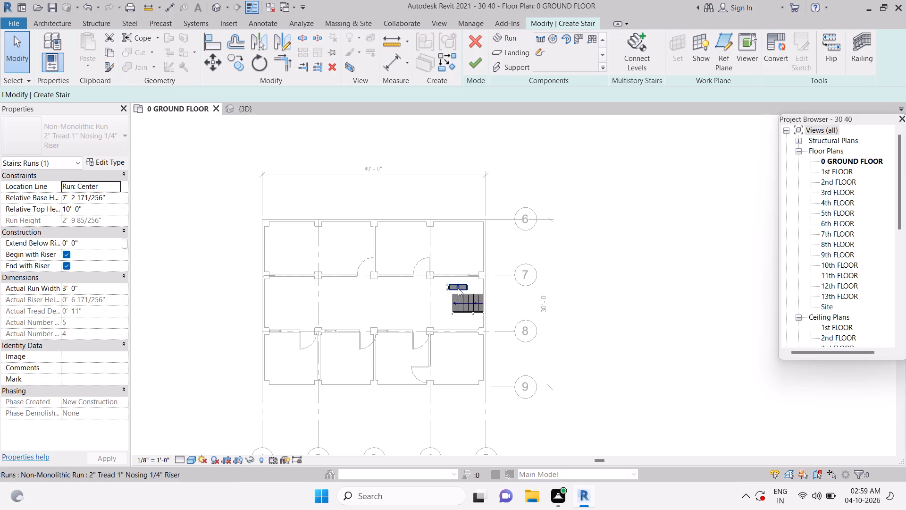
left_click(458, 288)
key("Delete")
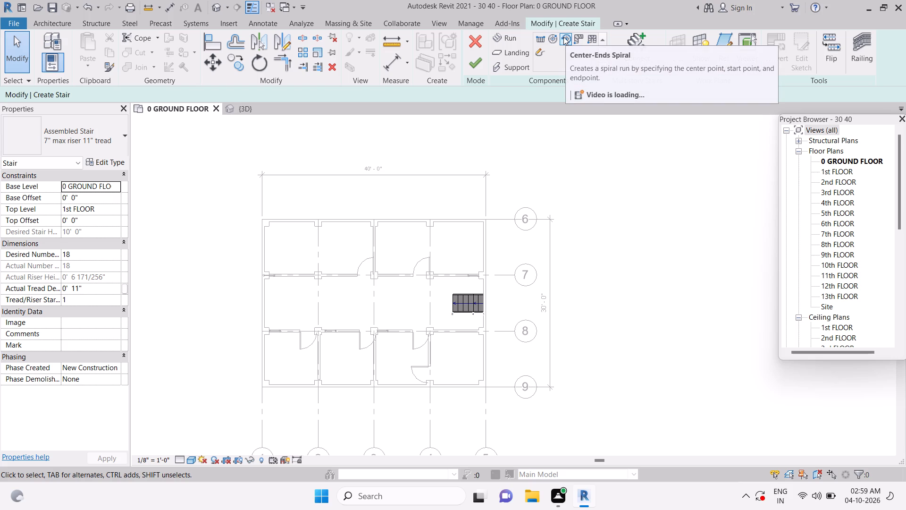
Add a 3' wide Center-Ends Spiral run from the inner end of the straight runs, with about 2'-6 1/2" radius and 187° sweep.
left_click(563, 37)
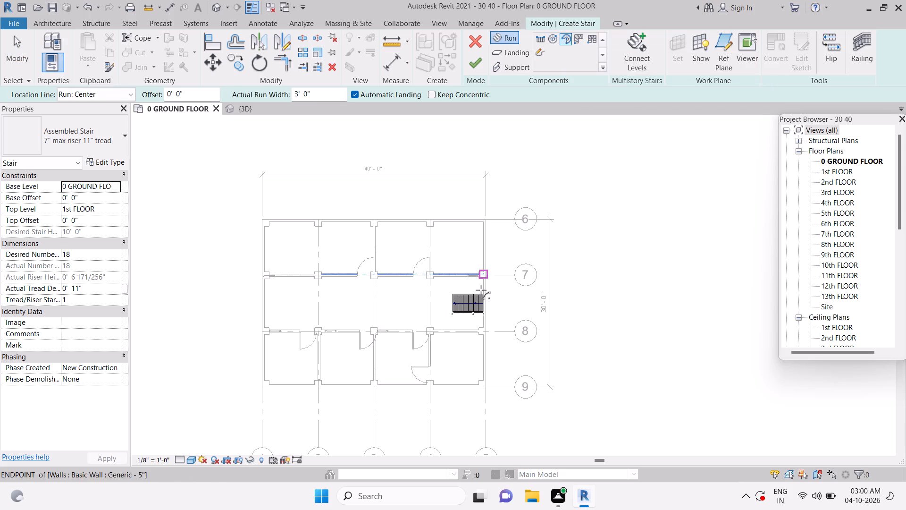
left_click_drag(454, 289, 454, 288)
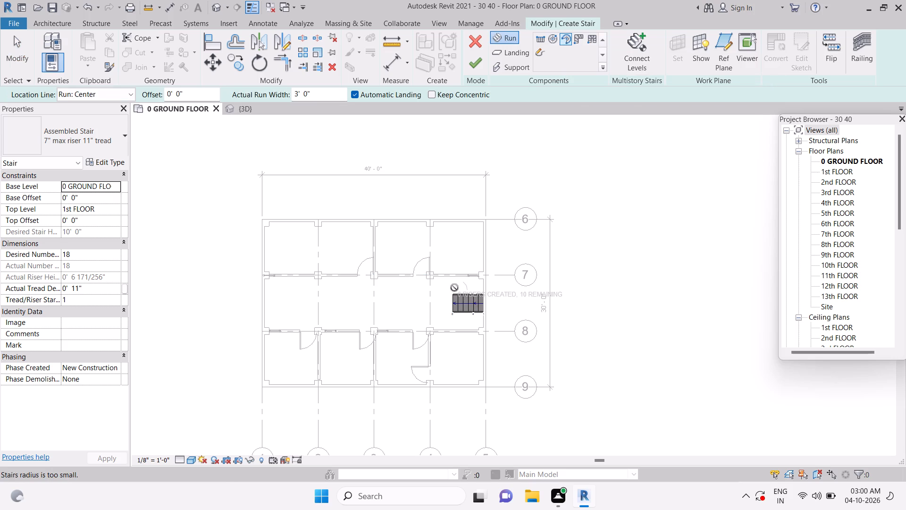
left_click_drag(454, 288, 454, 280)
left_click_drag(454, 280, 461, 275)
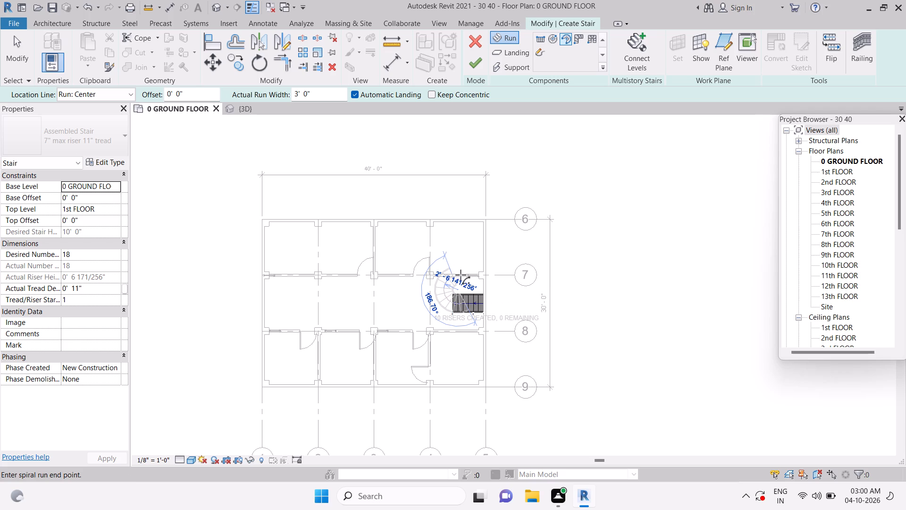
left_click_drag(461, 275, 467, 278)
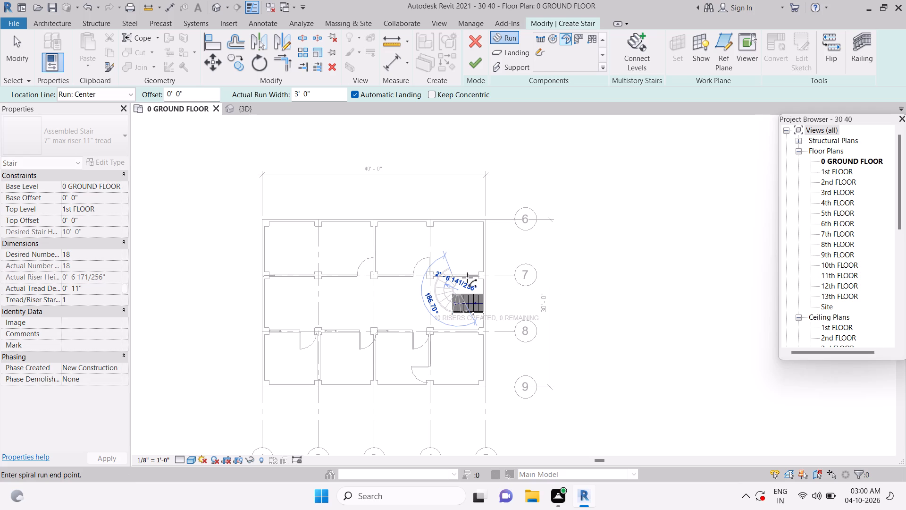
left_click_drag(467, 278, 468, 275)
left_click(474, 263)
left_click_drag(479, 268, 472, 280)
left_click_drag(464, 283, 459, 285)
left_click_drag(446, 268, 444, 259)
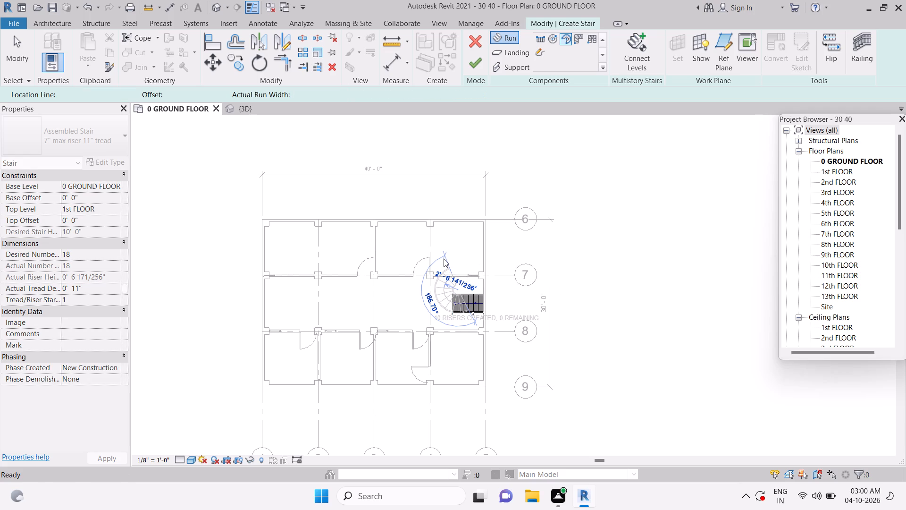
left_click_drag(444, 259, 447, 259)
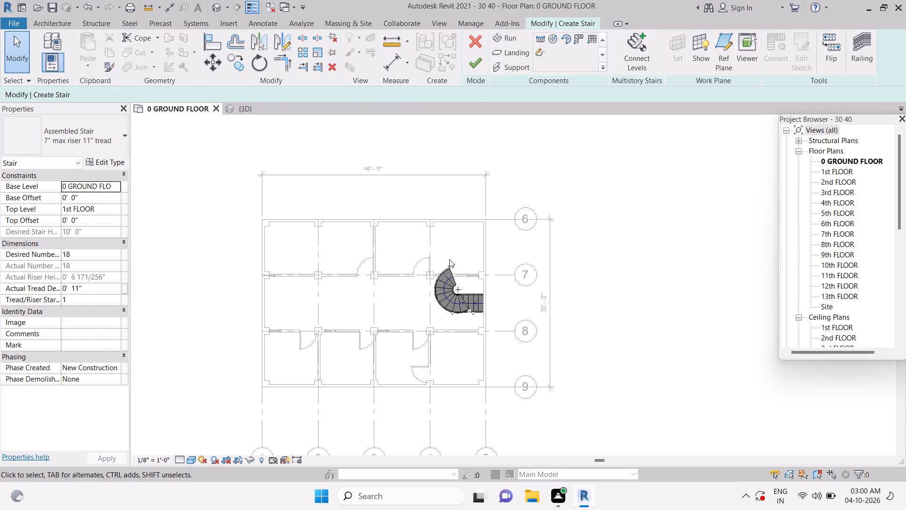
key("Escape")
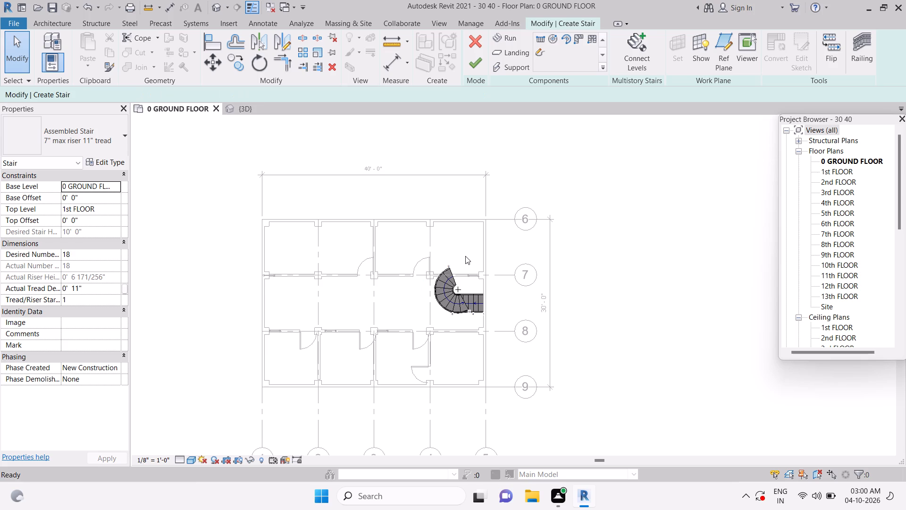
left_click(217, 302)
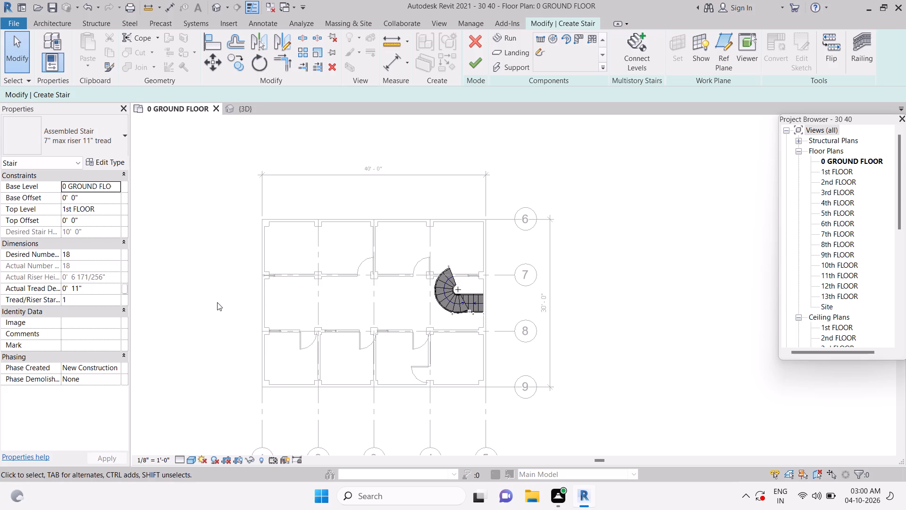
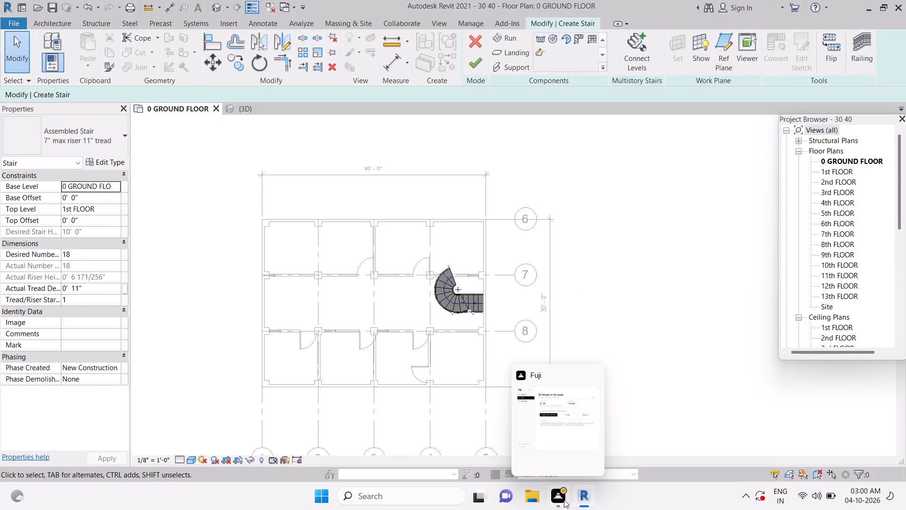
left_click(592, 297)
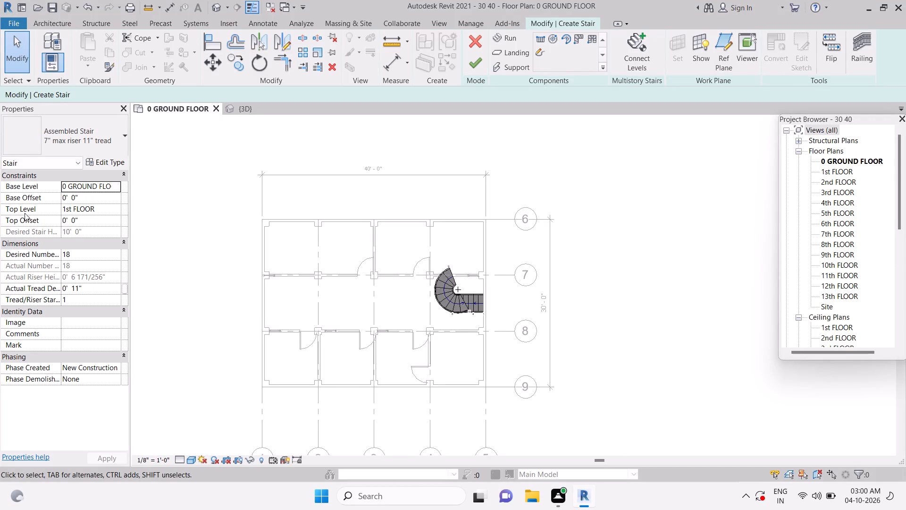
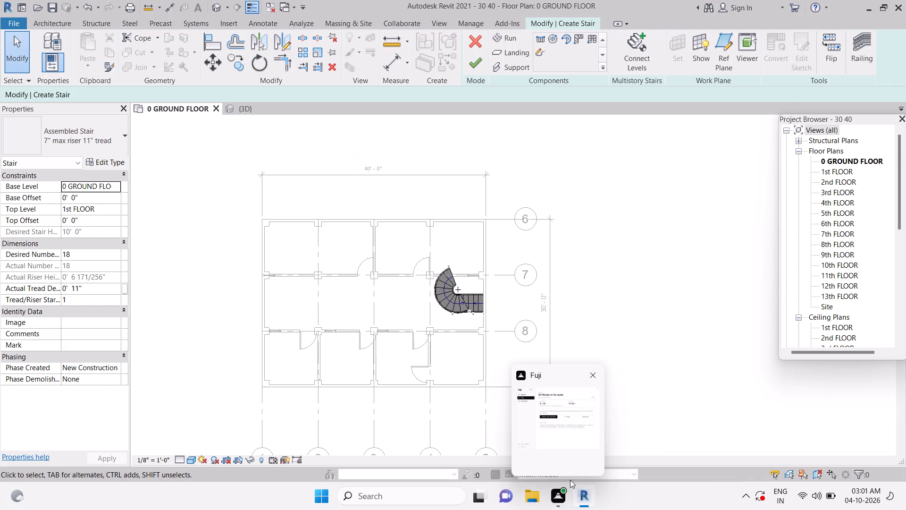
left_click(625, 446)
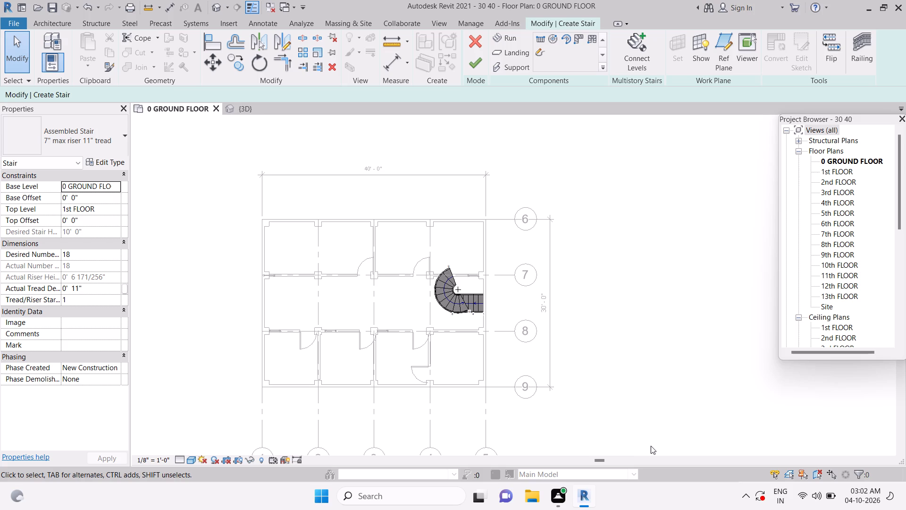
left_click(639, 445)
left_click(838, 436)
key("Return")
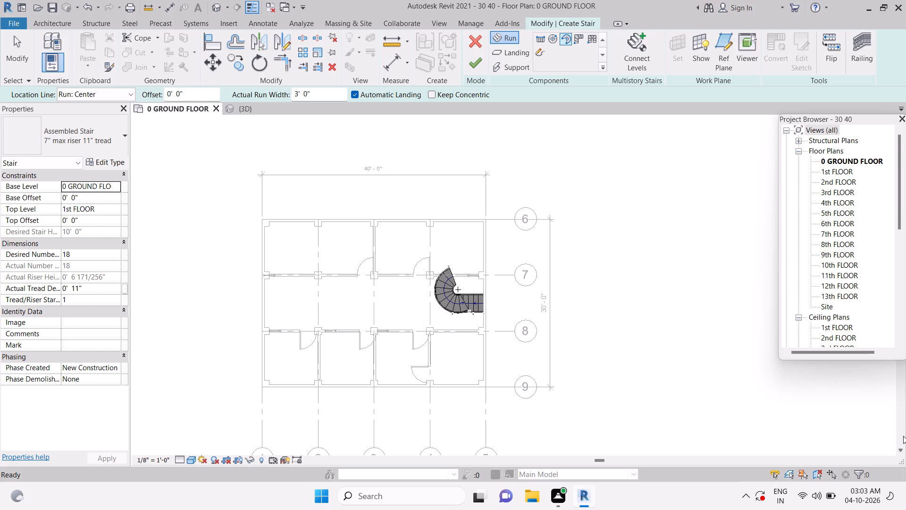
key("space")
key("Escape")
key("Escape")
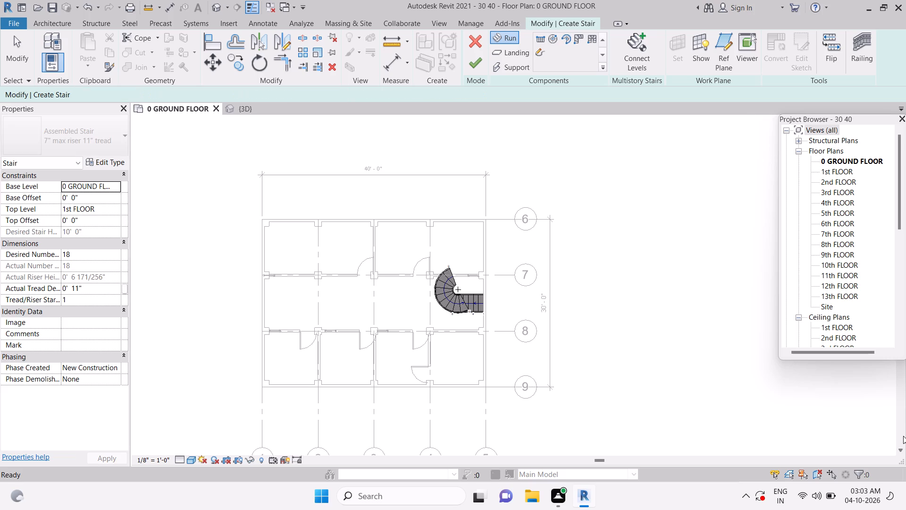
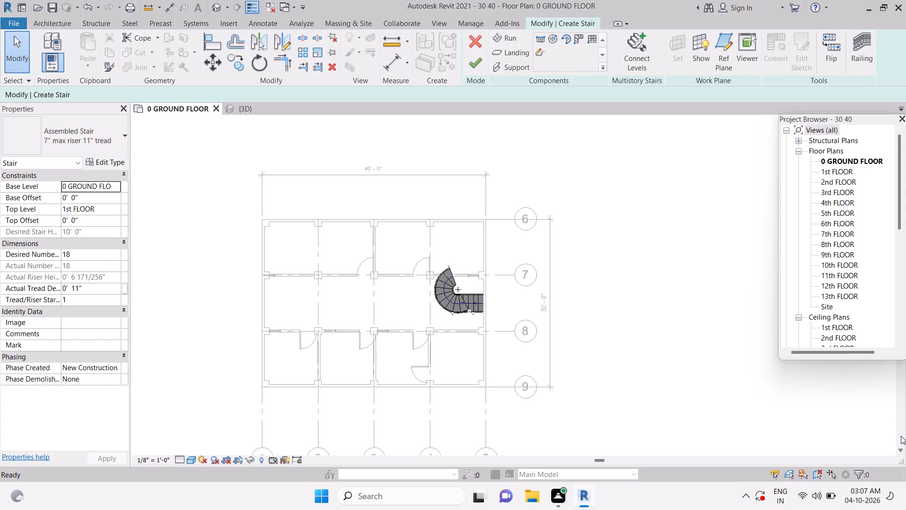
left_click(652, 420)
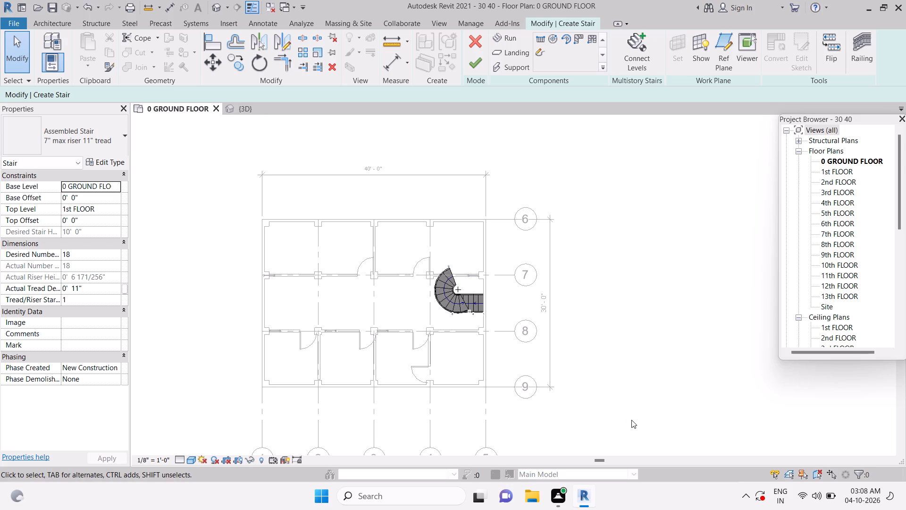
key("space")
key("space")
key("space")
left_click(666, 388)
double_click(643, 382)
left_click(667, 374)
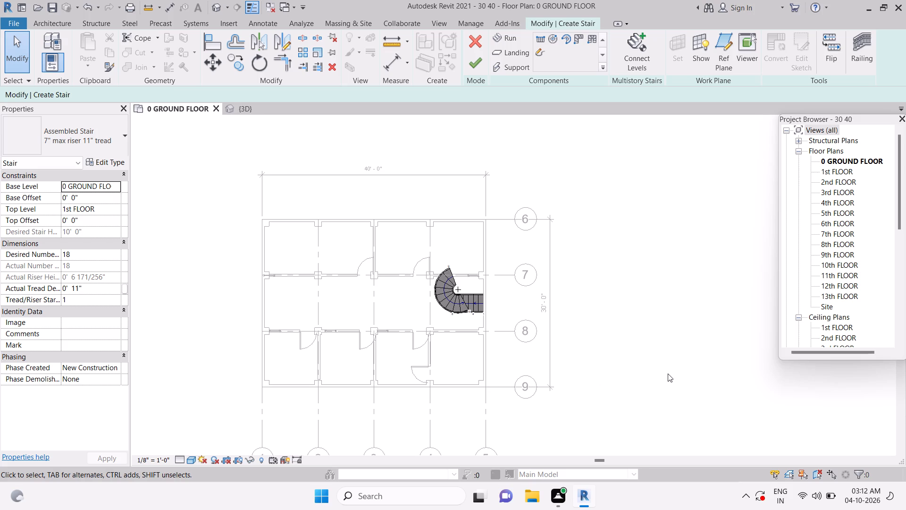
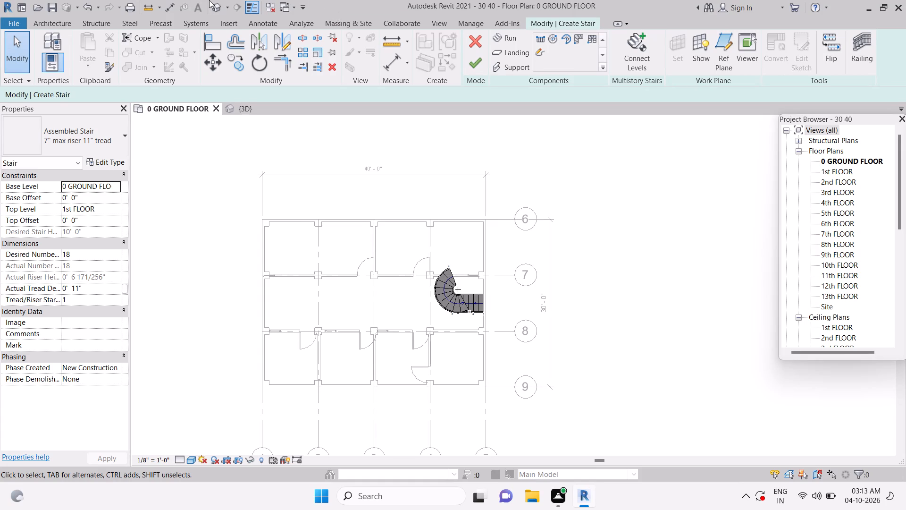
Cancel the stair creation beside grid 5 and discard its straight and spiral runs.
left_click(477, 38)
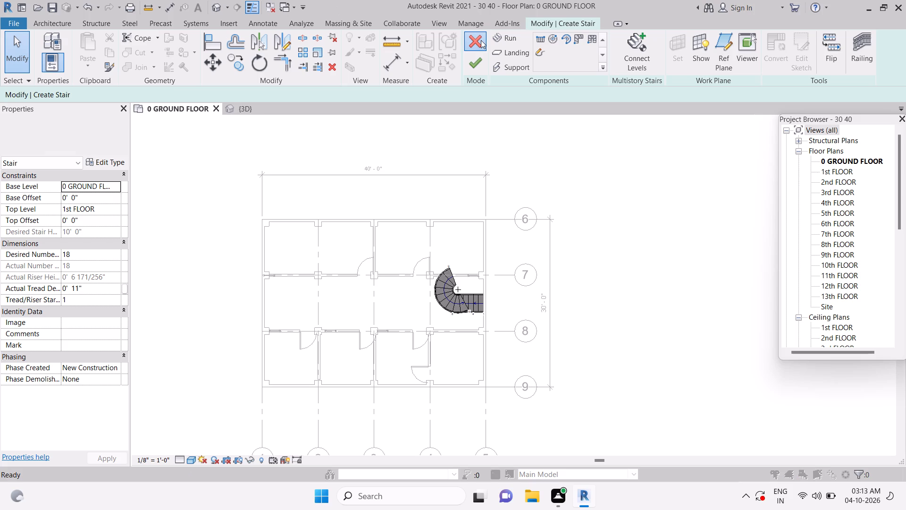
double_click(481, 264)
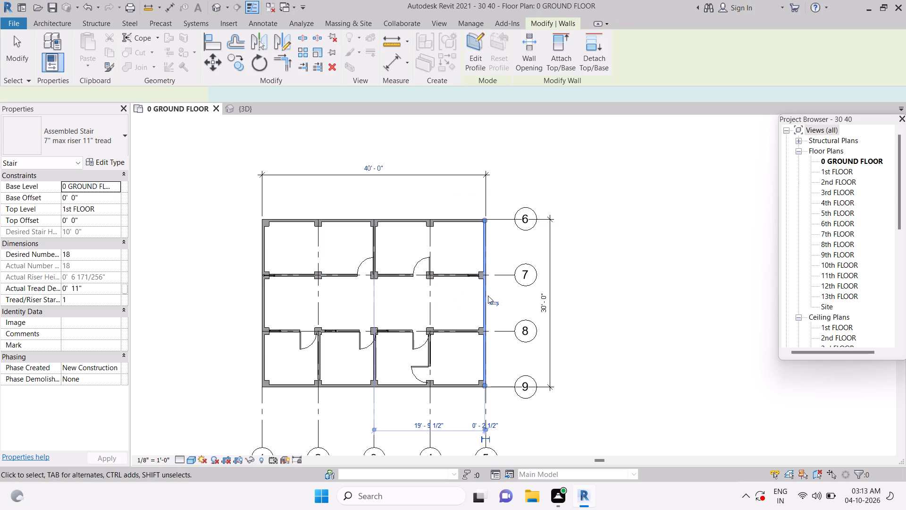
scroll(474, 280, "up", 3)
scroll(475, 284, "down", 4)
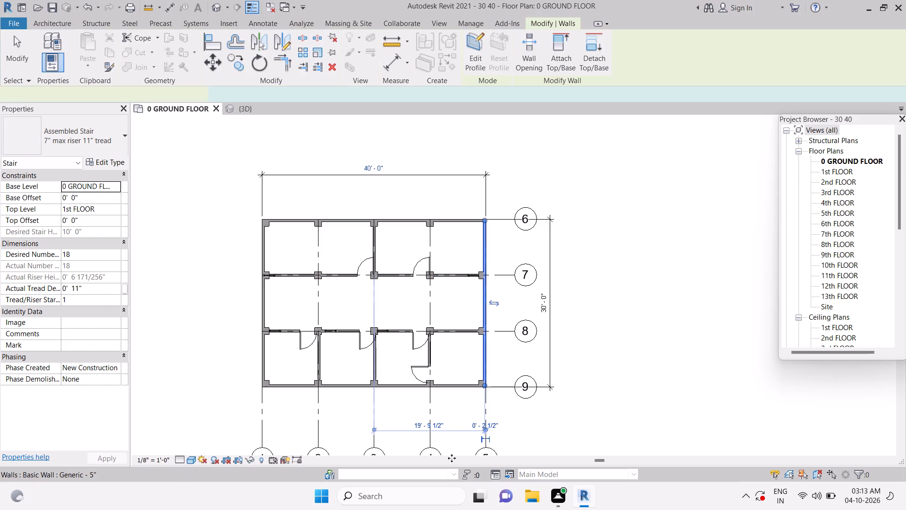
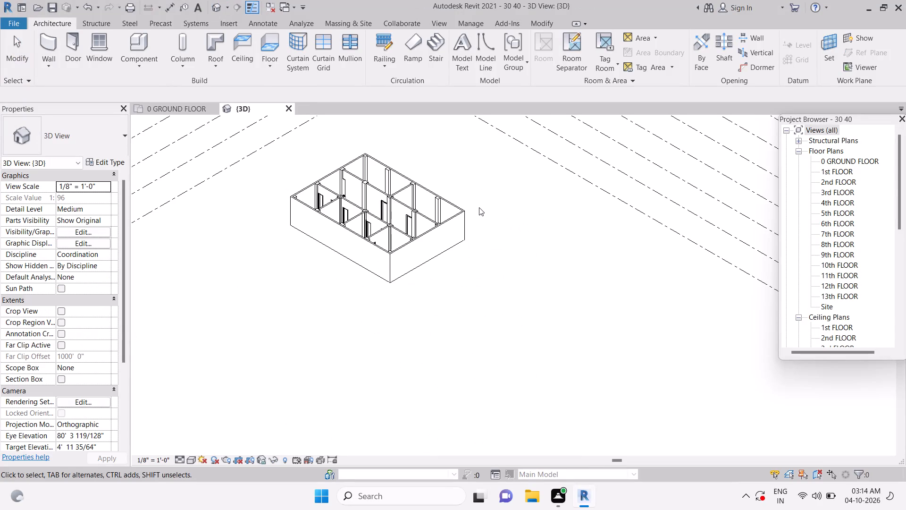
Set the 3D view's visual style to Shaded.
scroll(502, 255, "down", 3)
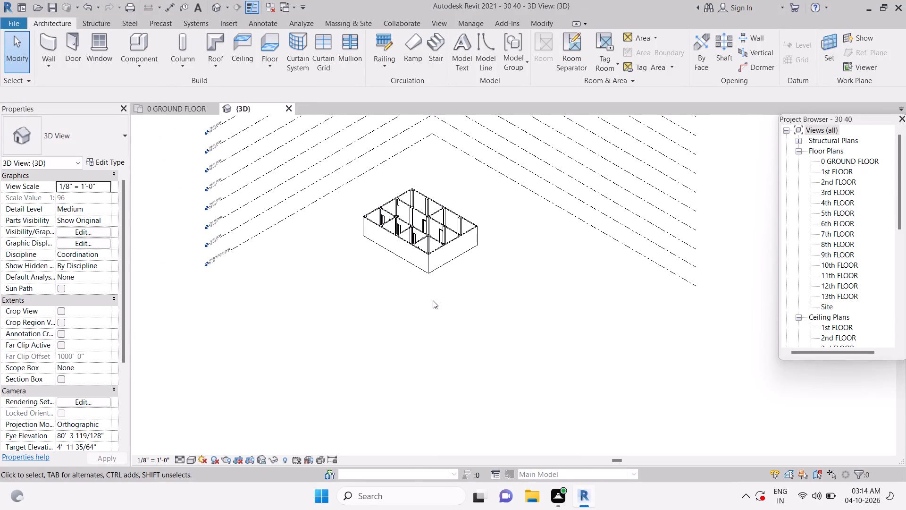
middle_click_drag(432, 300, 481, 300, "shift")
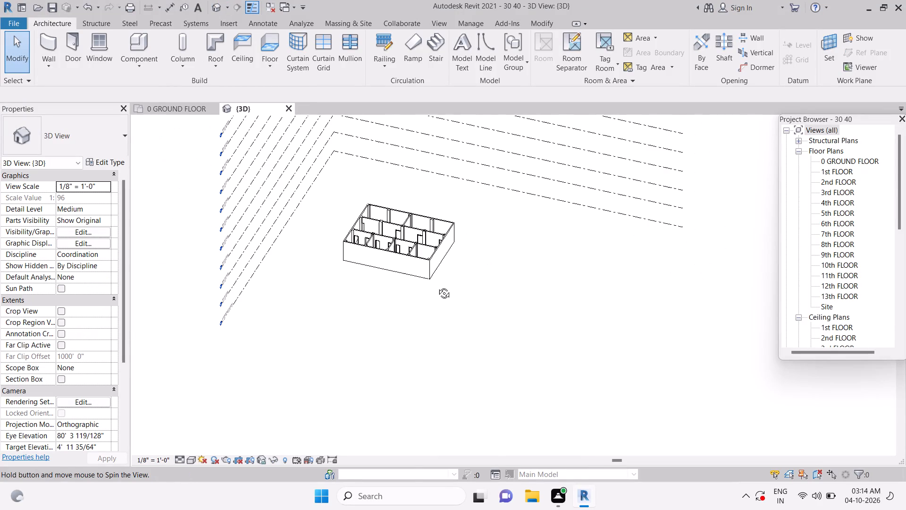
key("Escape")
key("Escape")
middle_click_drag(363, 294, 460, 305, "shift")
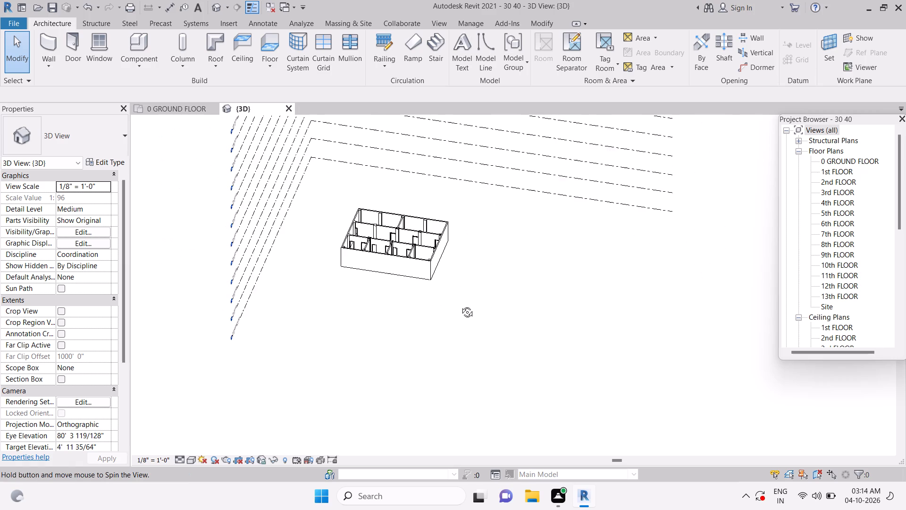
middle_click_drag(460, 305, 467, 305, "shift")
middle_click_drag(404, 301, 421, 305, "shift")
key("Escape")
key("Escape")
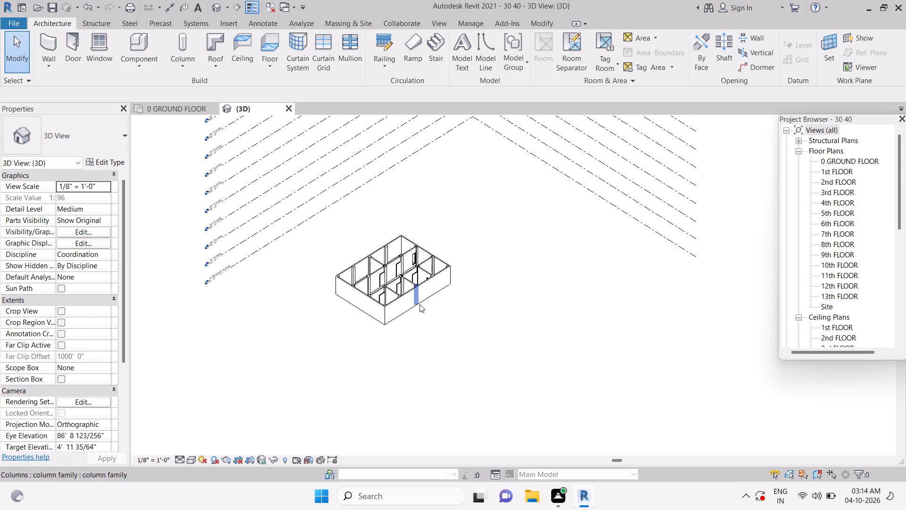
type("sd")
key("Escape")
Examine the shaded 3D model's rooms, doors and windows from several angles.
scroll(412, 283, "up", 4)
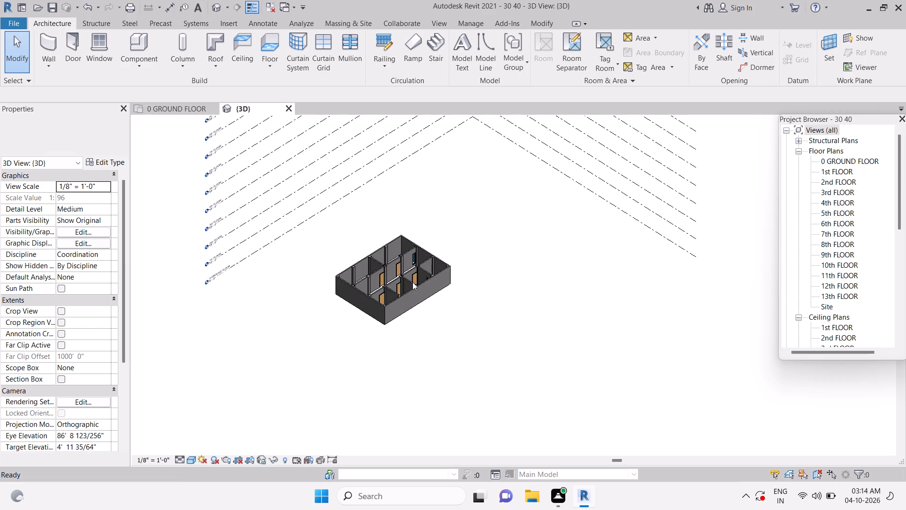
scroll(412, 282, "up", 3)
key("Escape")
key("Escape")
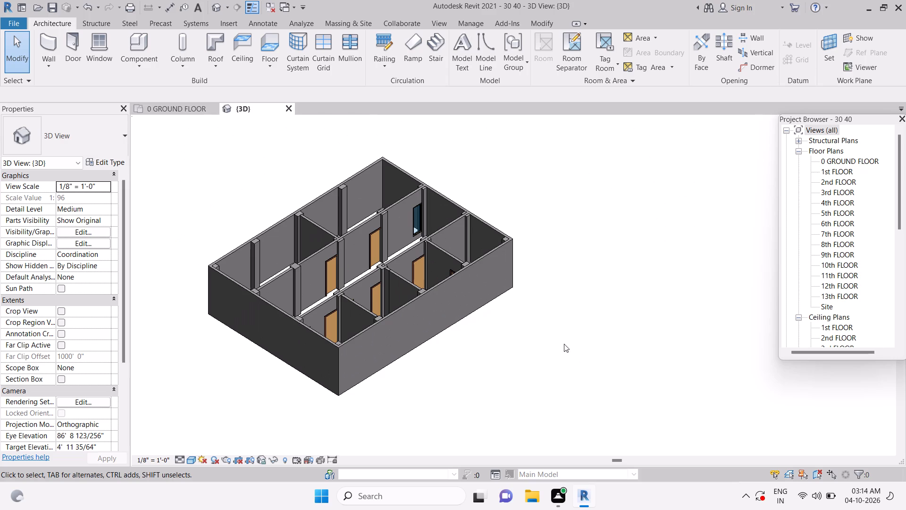
middle_click_drag(548, 353, 493, 369, "shift")
middle_click_drag(554, 351, 572, 362)
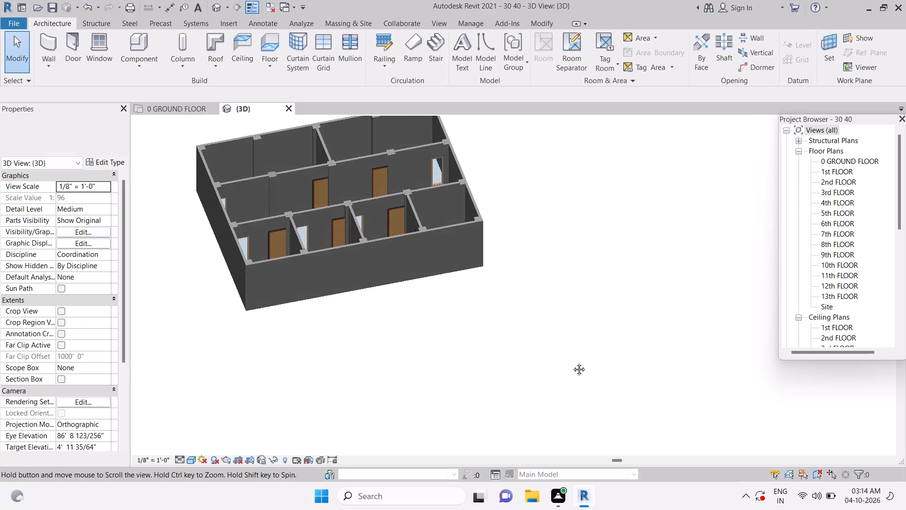
middle_click_drag(572, 362, 511, 338)
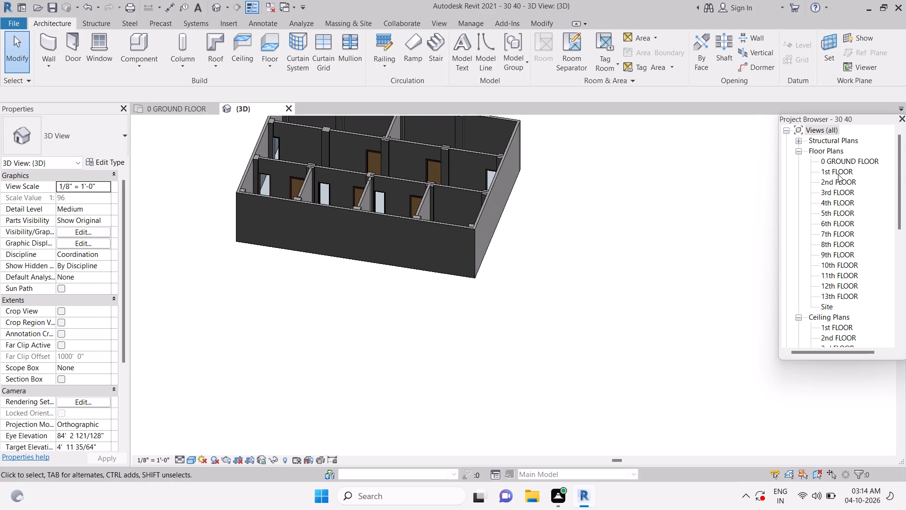
Open the 1st FLOOR plan and look over its grids and underlay.
double_click(835, 169)
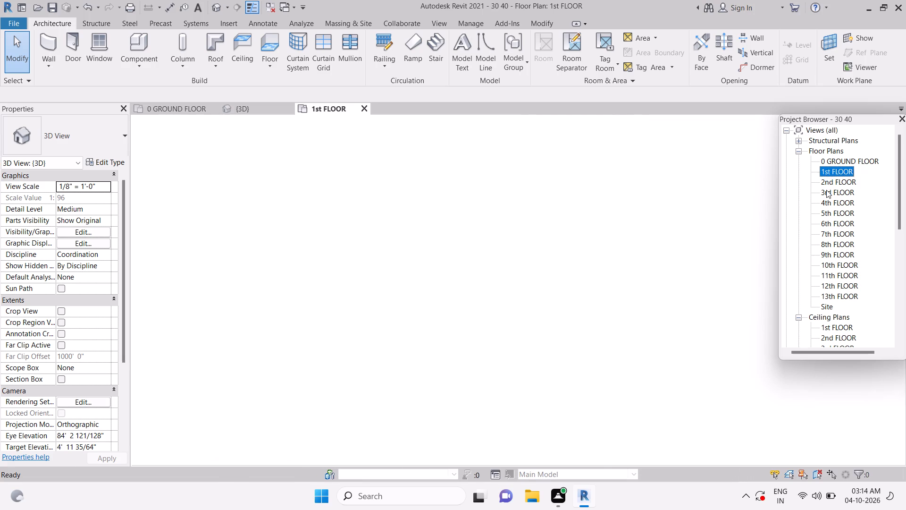
scroll(386, 226, "up", 4)
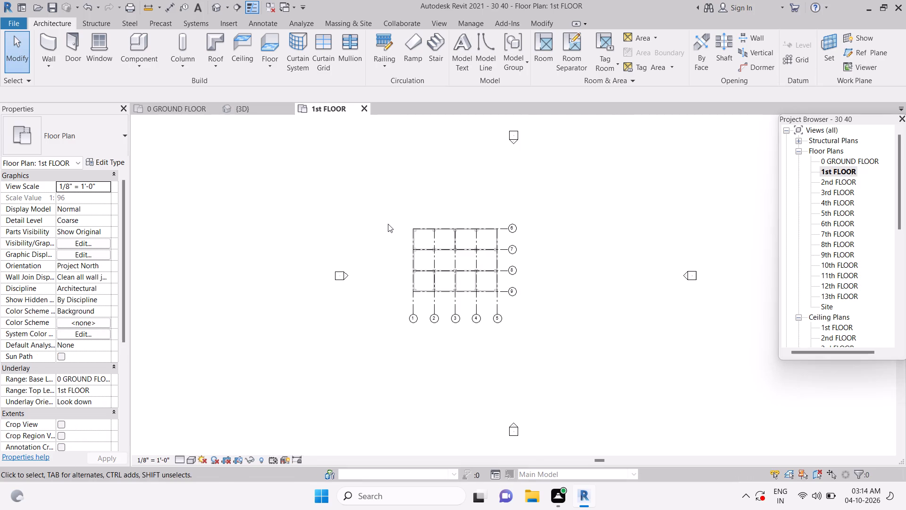
scroll(404, 229, "up", 8)
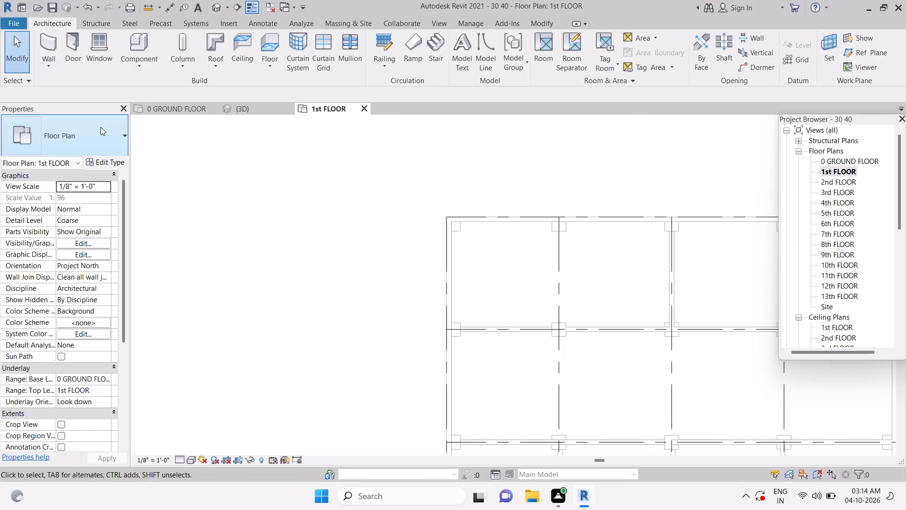
In the 0 GROUND FLOOR plan, shorten the grid 8 partition to end at the grid 4 column, opening the bay between grids 4 and 5.
left_click(178, 106)
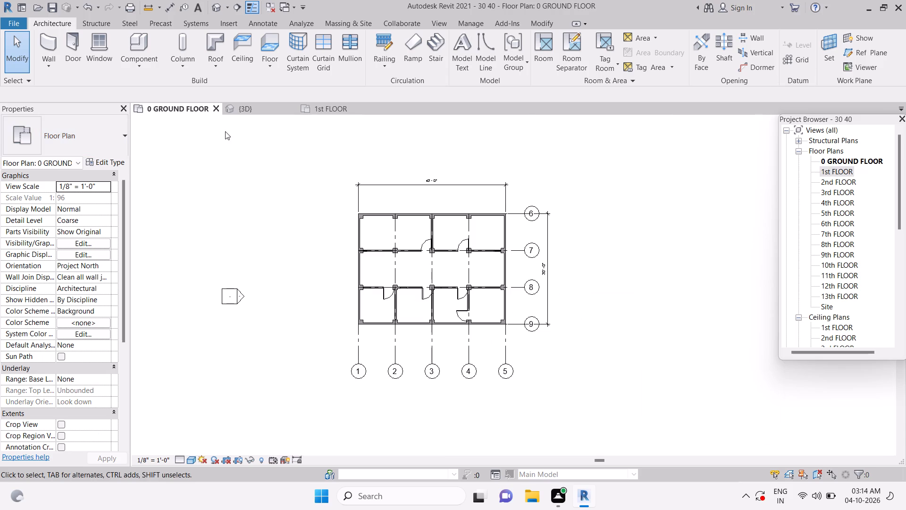
scroll(436, 297, "up", 4)
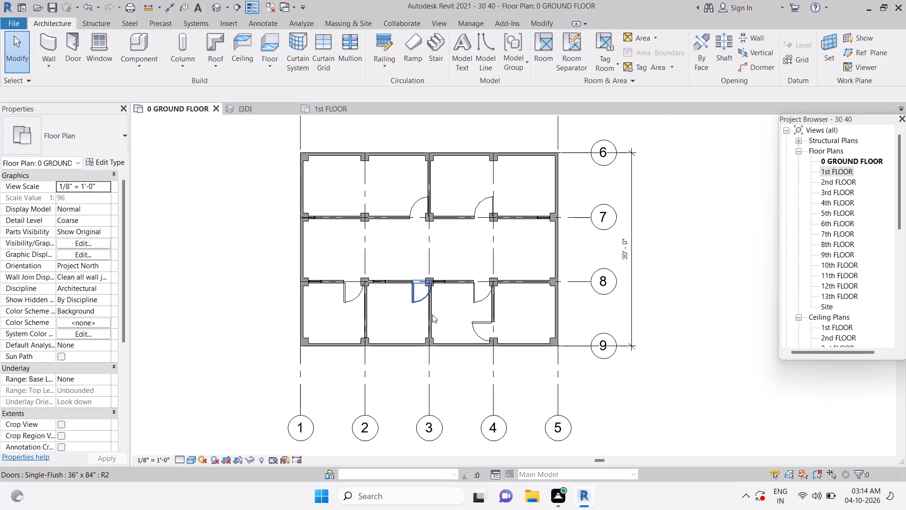
scroll(546, 292, "up", 1)
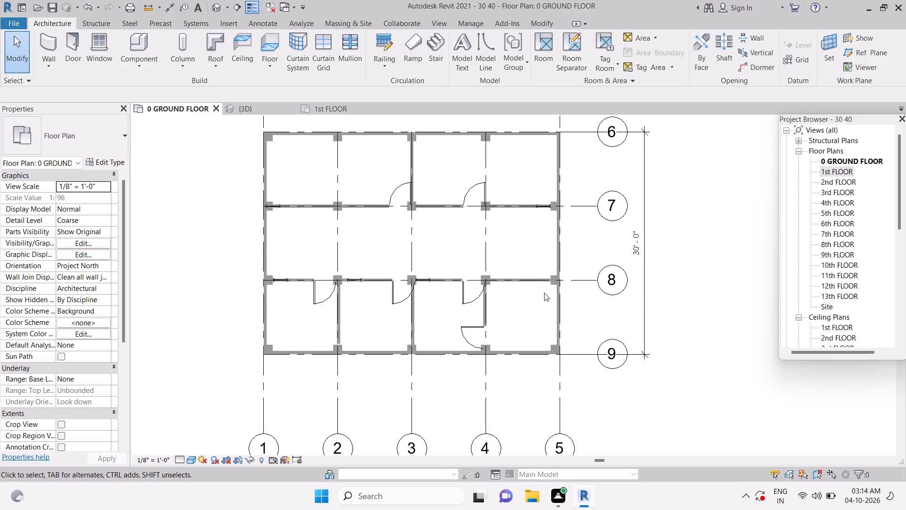
left_click(531, 275)
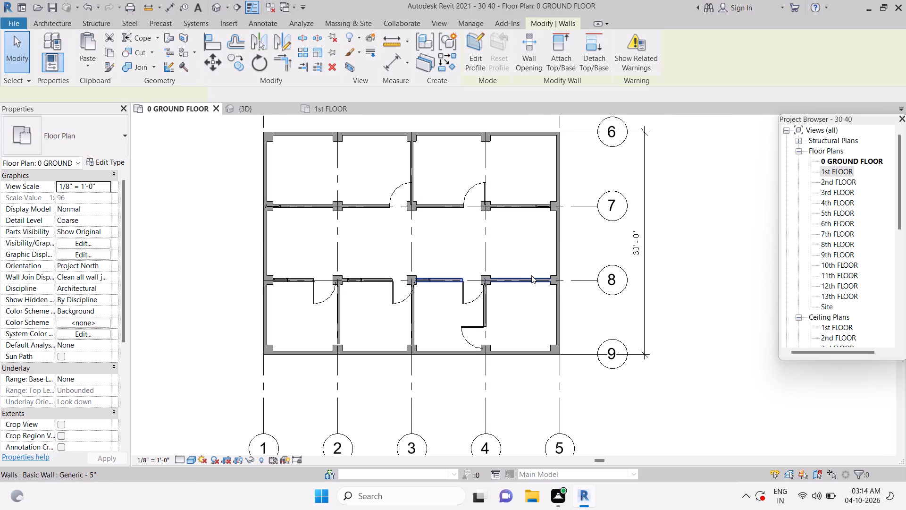
left_click_drag(559, 278, 496, 279)
triple_click(491, 280)
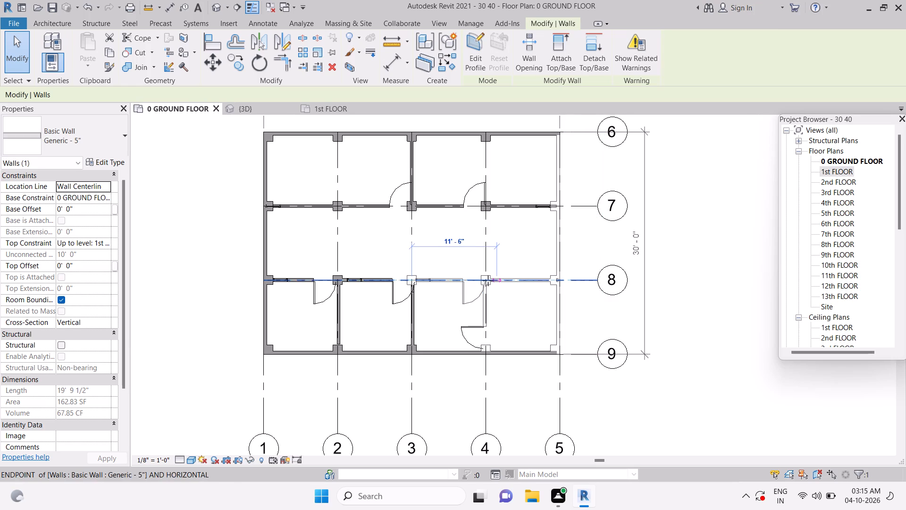
key("Escape")
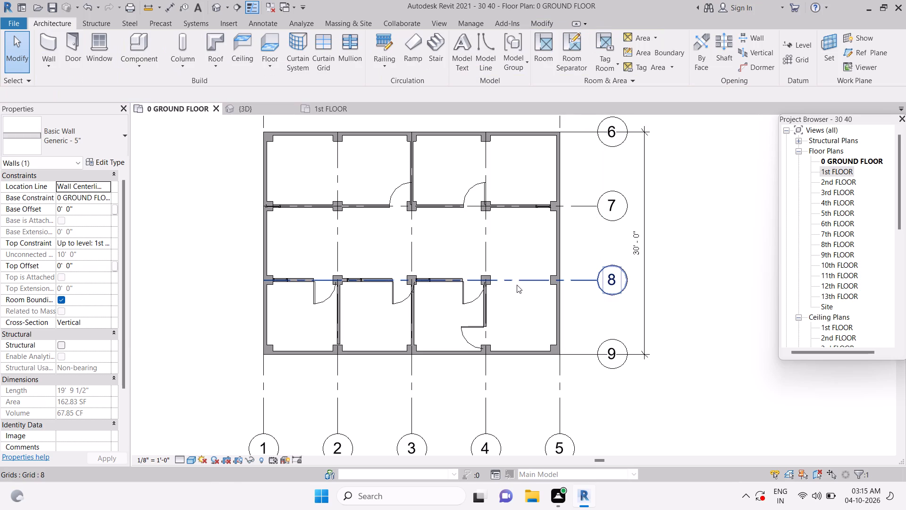
key("Escape")
key("Escape")
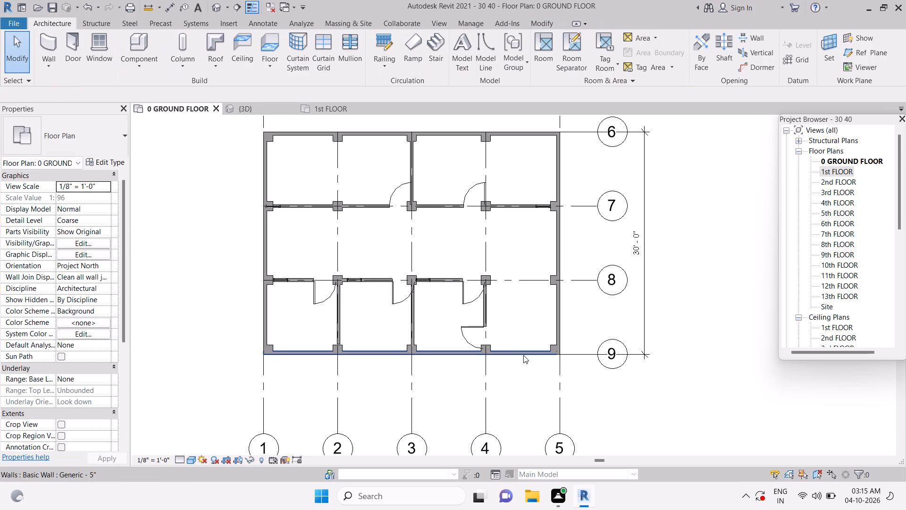
Examine the opened bay between grids 4 and 5 in the 3D view.
left_click(246, 109)
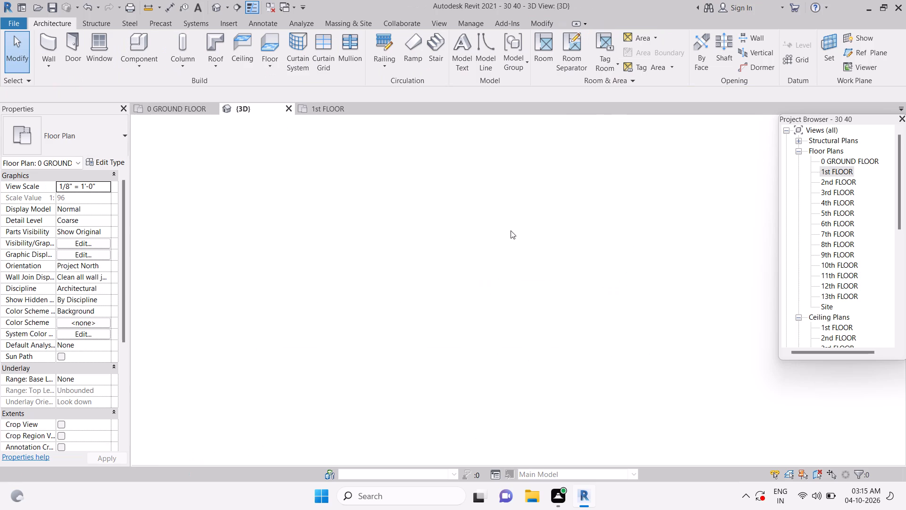
scroll(417, 312, "down", 6)
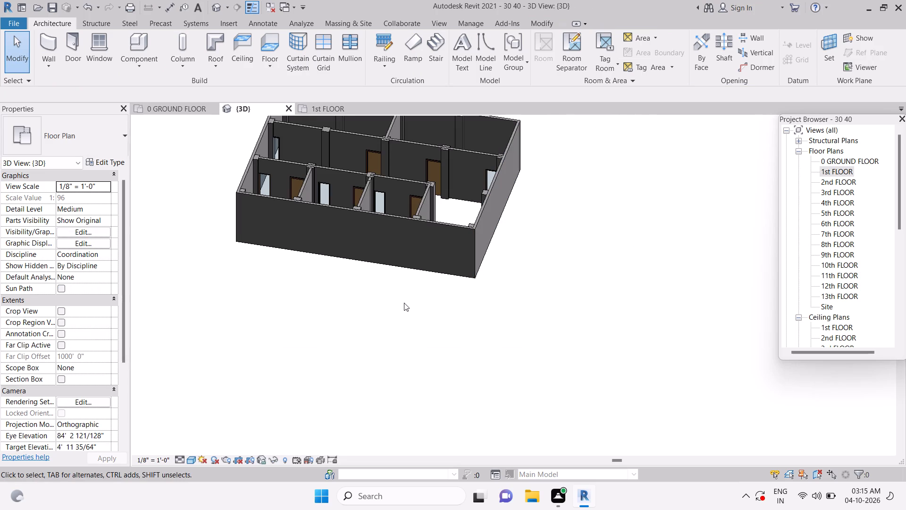
middle_click_drag(431, 310, 452, 315, "shift")
middle_click_drag(432, 313, 515, 313, "shift")
key("Escape")
key("Escape")
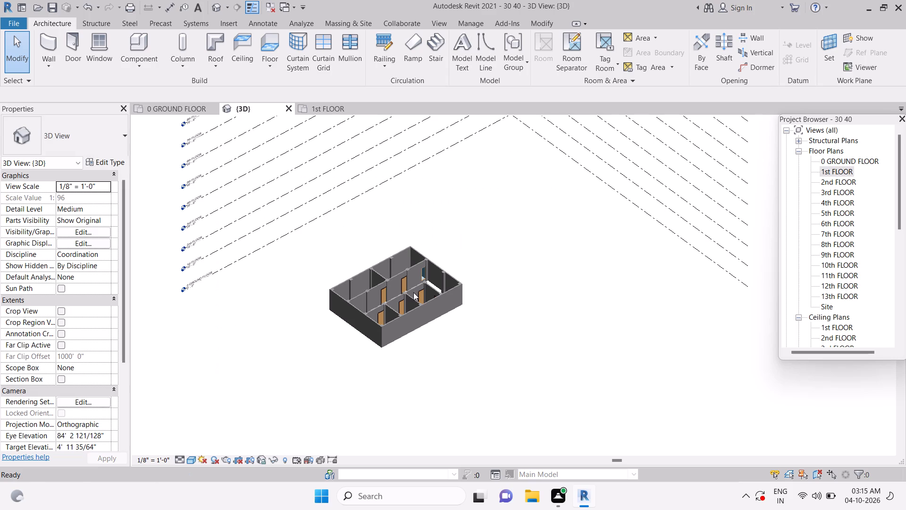
scroll(429, 291, "up", 2)
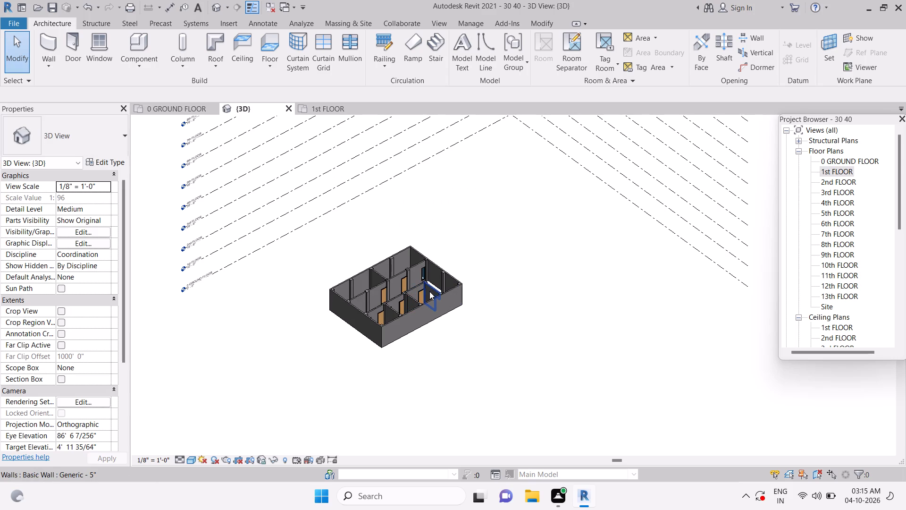
scroll(429, 291, "up", 5)
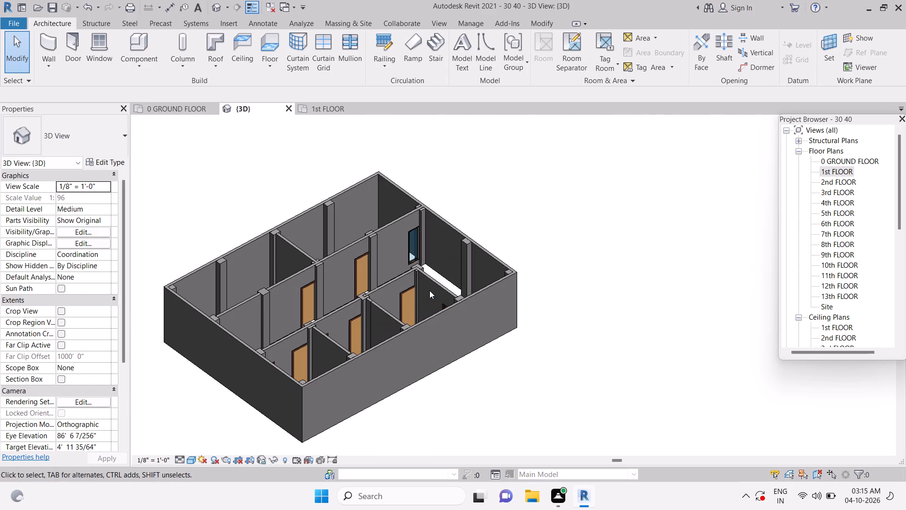
scroll(495, 264, "down", 2)
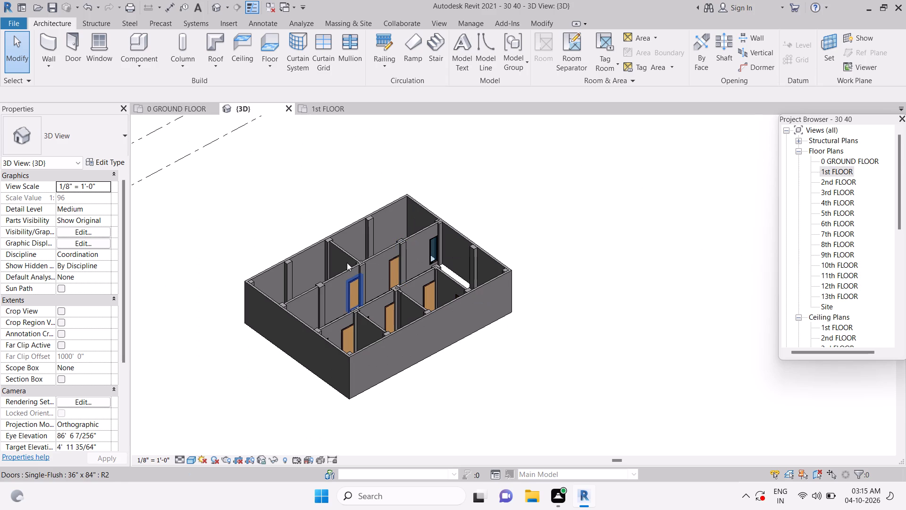
Place three 34" x 36" Window-Casement-Double windows along the ground floor's grid 9 wall, about 5', 15' and 24' from the grid 1 wall.
left_click(169, 108)
scroll(444, 298, "down", 3)
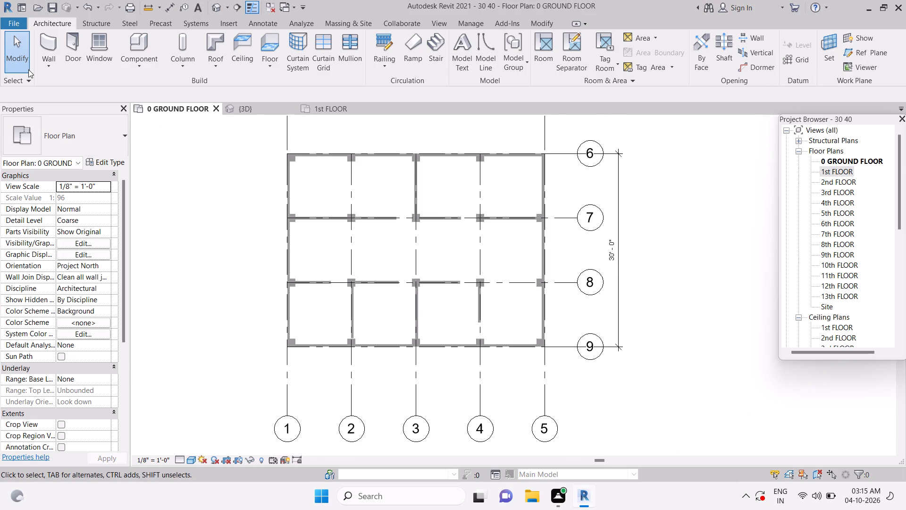
left_click(102, 39)
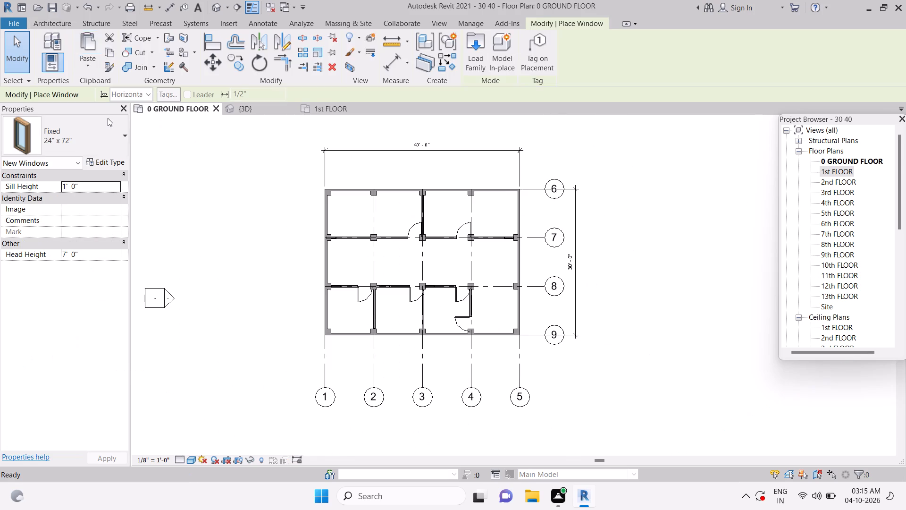
left_click(108, 120)
scroll(107, 281, "down", 5)
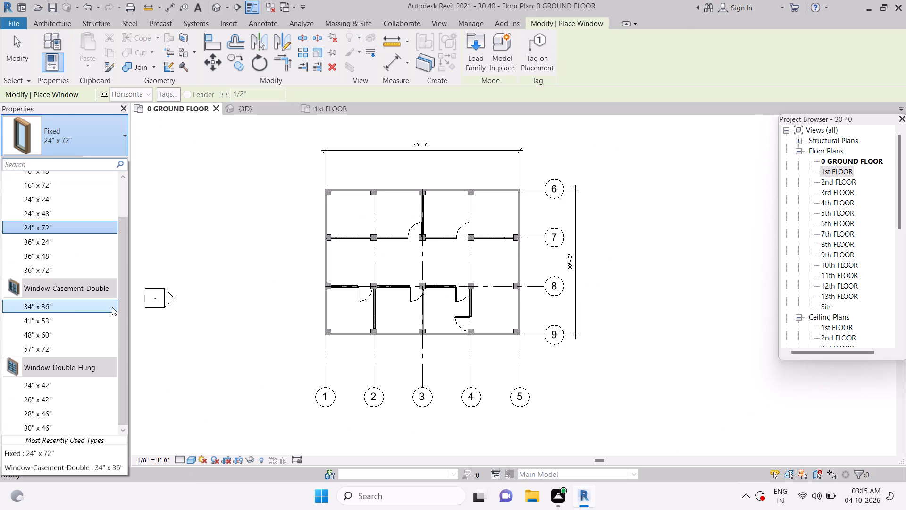
left_click(76, 310)
scroll(348, 339, "up", 2)
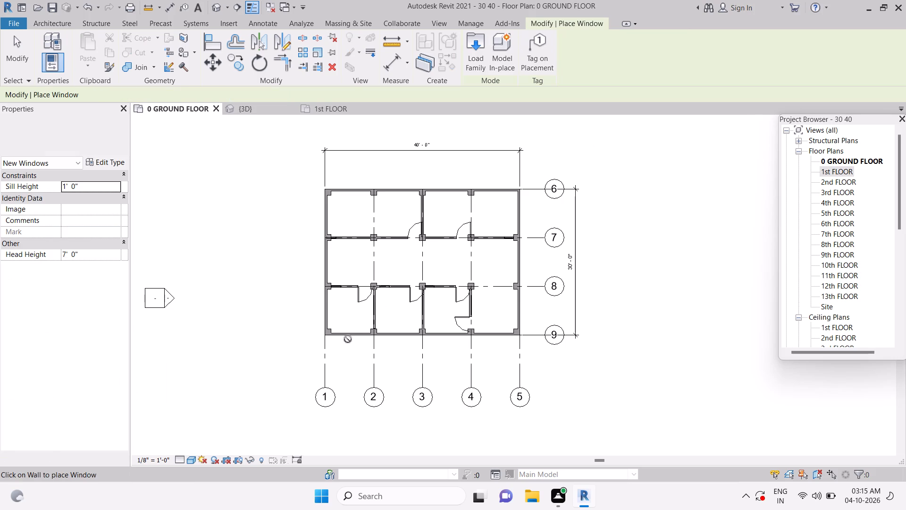
scroll(348, 339, "up", 6)
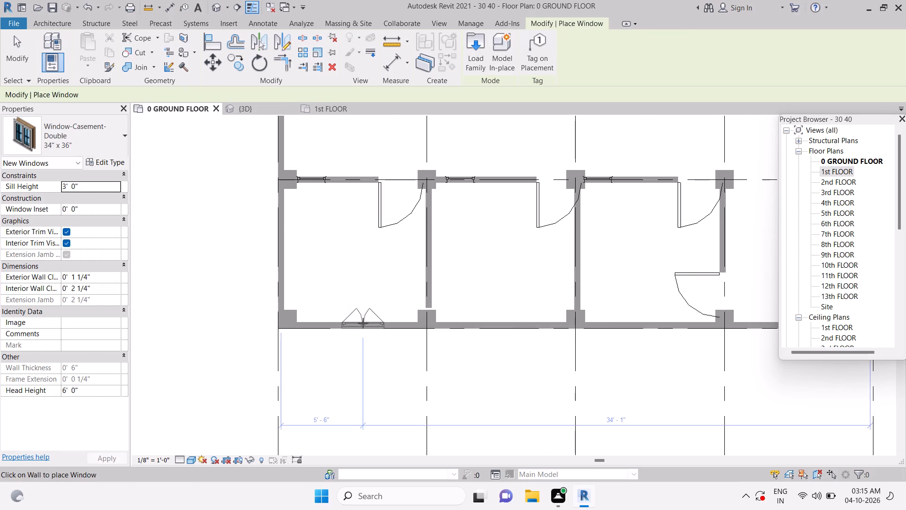
left_click(355, 323)
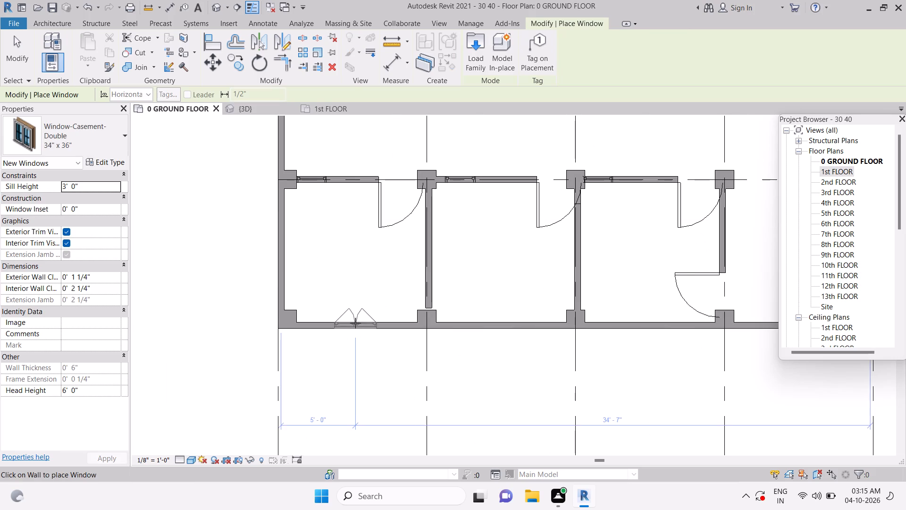
left_click(501, 317)
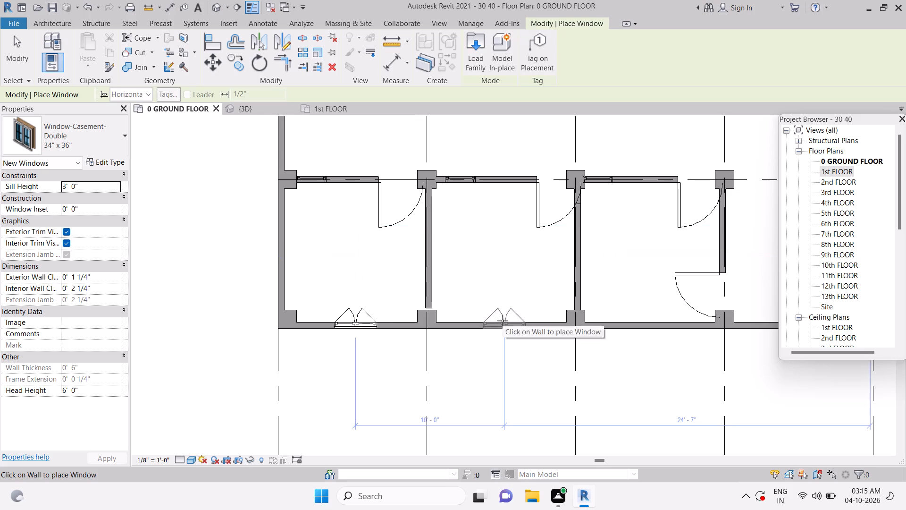
left_click(503, 321)
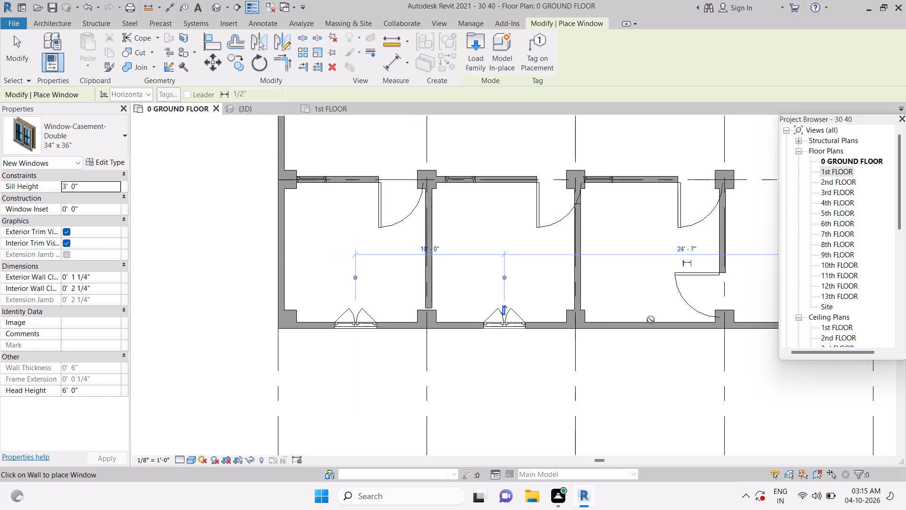
left_click(642, 324)
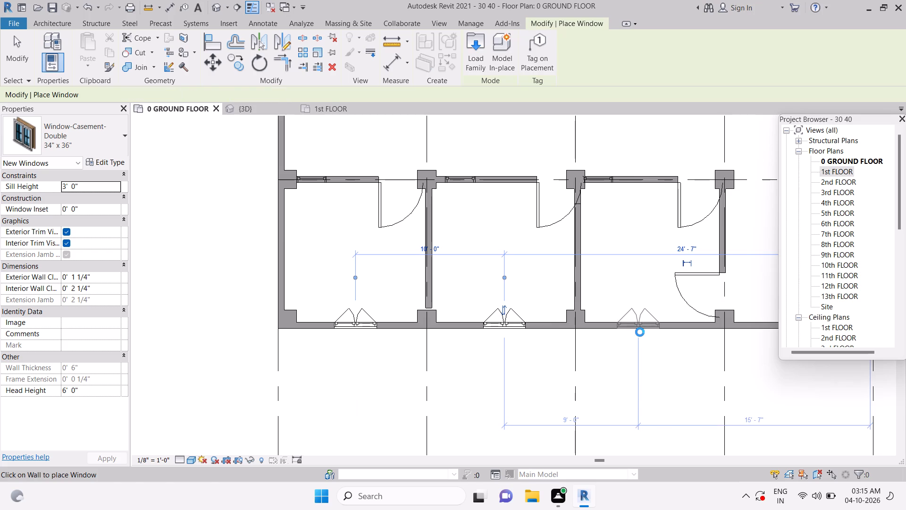
key("Escape")
key("Escape")
key("Escape")
key("Escape")
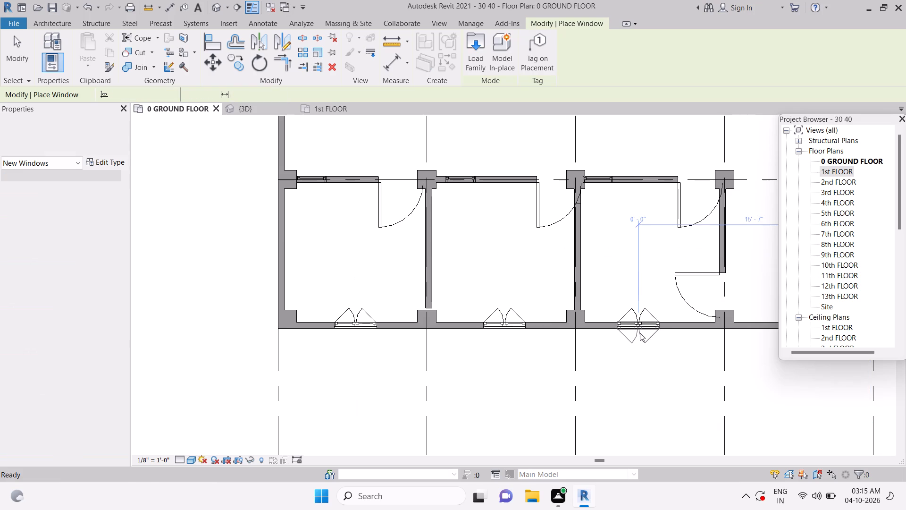
key("Escape")
key("Escape")
key("Escape")
key("Escape")
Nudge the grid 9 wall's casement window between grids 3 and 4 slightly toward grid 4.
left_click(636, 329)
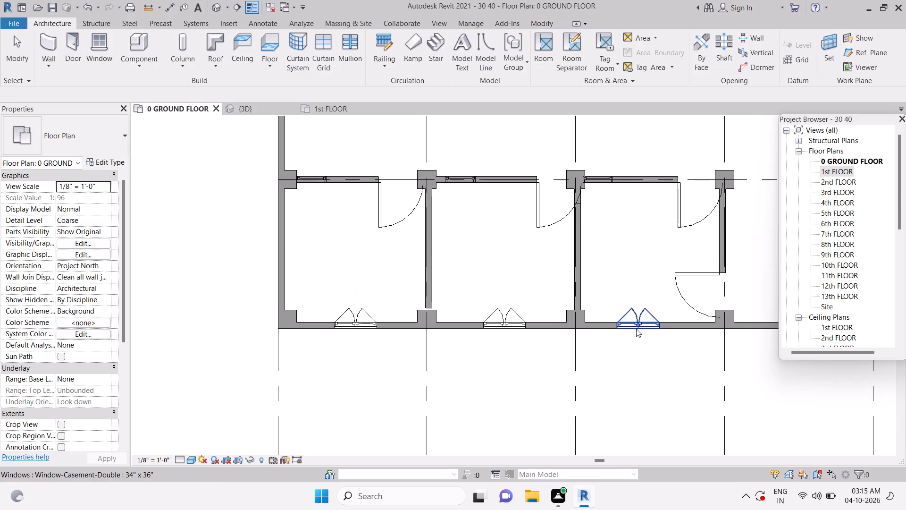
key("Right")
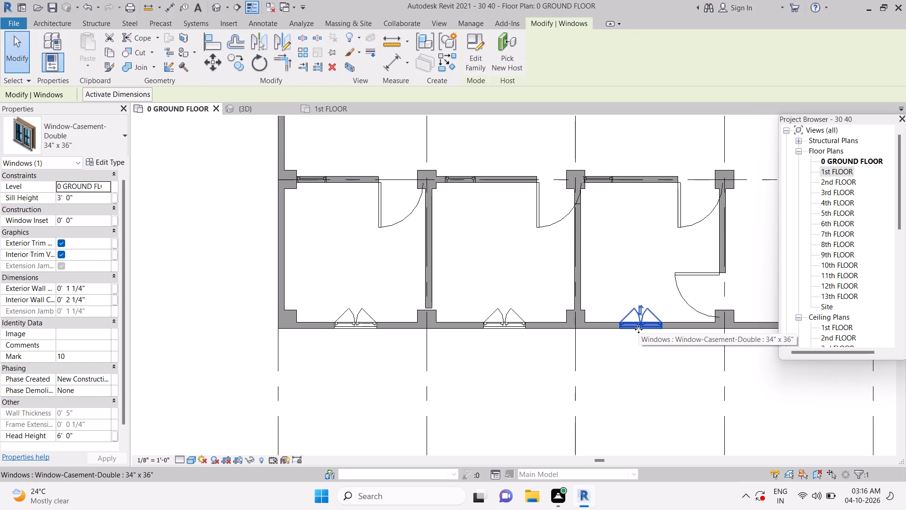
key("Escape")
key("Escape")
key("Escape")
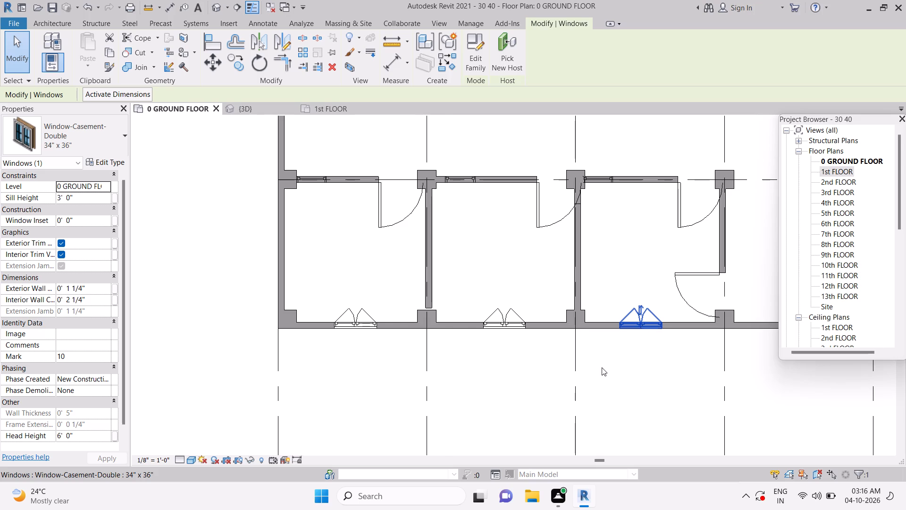
Examine the three casement windows along the grid 9 wall in the 3D view.
scroll(568, 326, "down", 1)
left_click(217, 7)
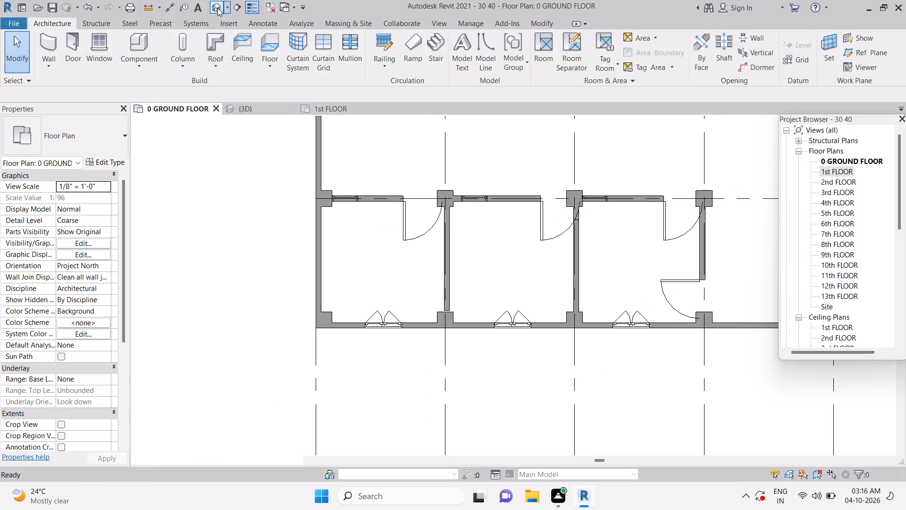
middle_click_drag(565, 408, 549, 410, "shift")
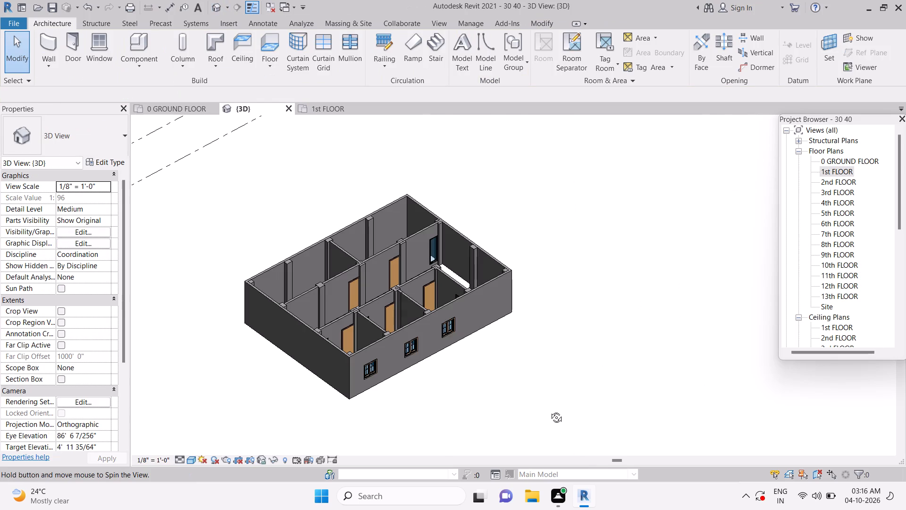
middle_click_drag(549, 410, 432, 358, "shift")
key("Escape")
middle_click_drag(445, 344, 465, 289)
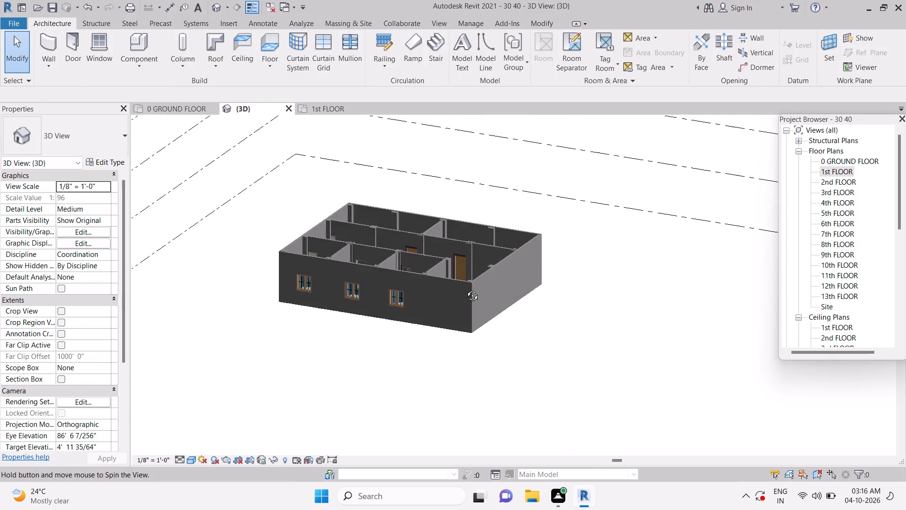
key("Escape")
key("Escape")
key("Escape")
key("Escape")
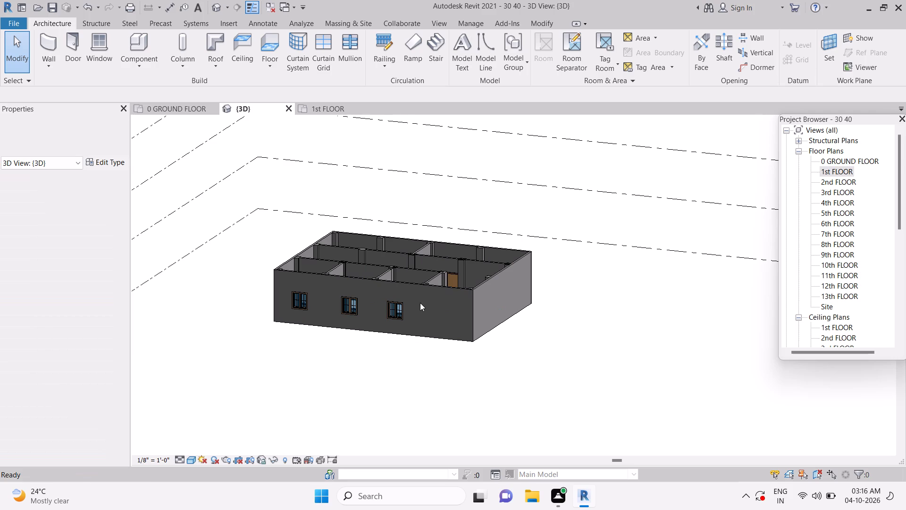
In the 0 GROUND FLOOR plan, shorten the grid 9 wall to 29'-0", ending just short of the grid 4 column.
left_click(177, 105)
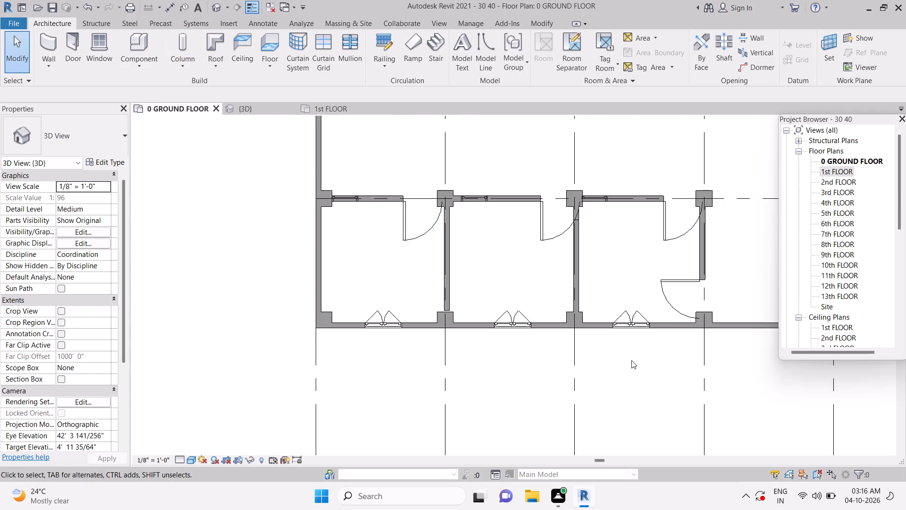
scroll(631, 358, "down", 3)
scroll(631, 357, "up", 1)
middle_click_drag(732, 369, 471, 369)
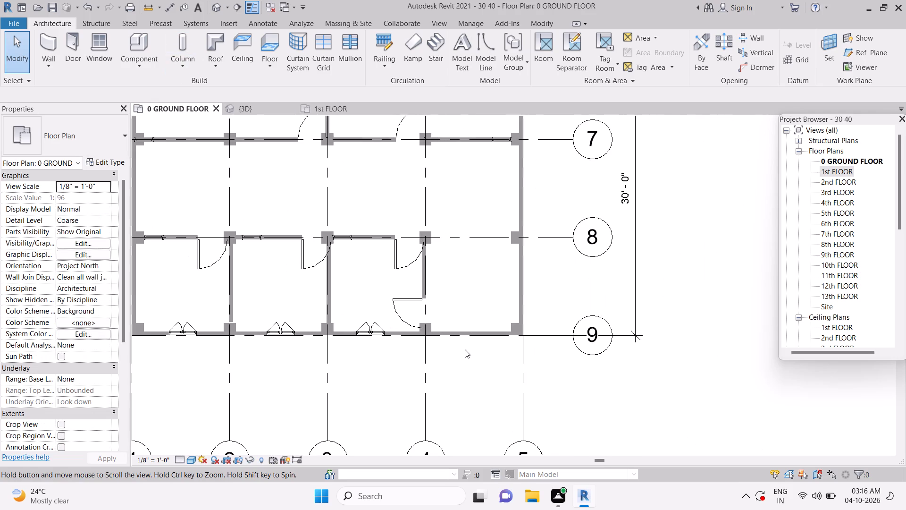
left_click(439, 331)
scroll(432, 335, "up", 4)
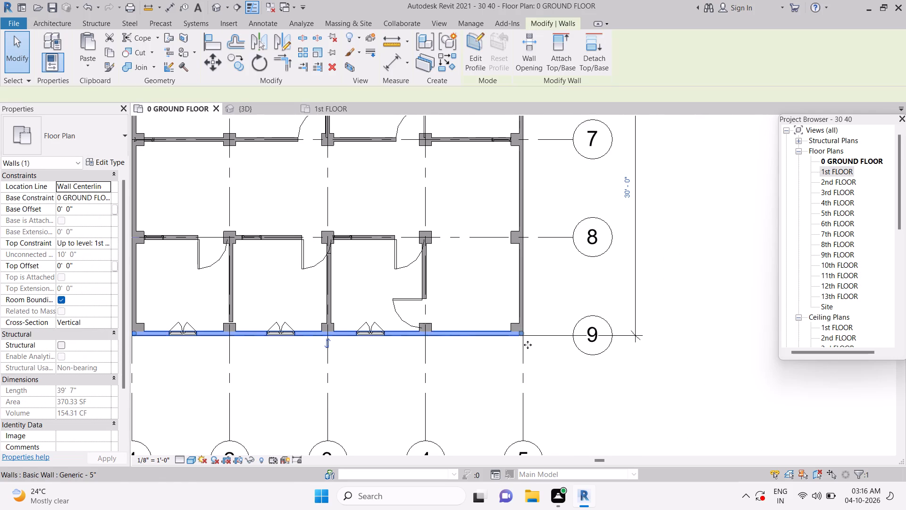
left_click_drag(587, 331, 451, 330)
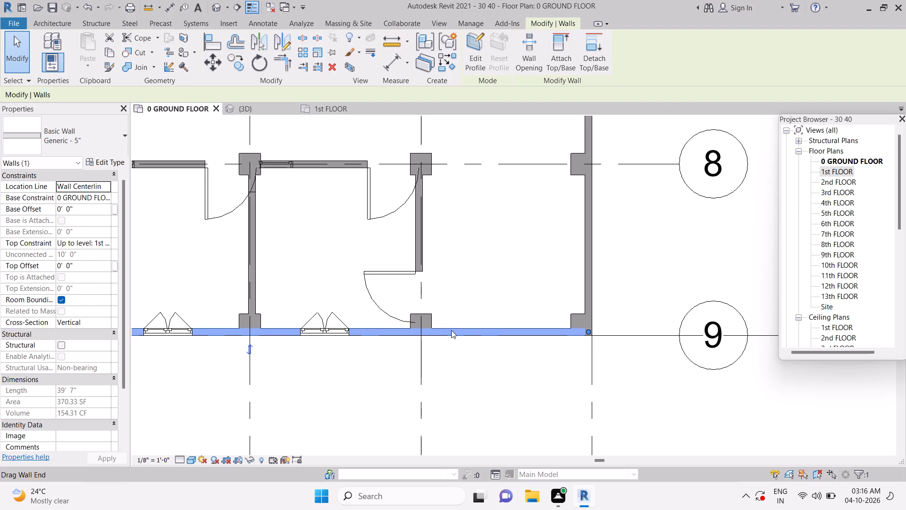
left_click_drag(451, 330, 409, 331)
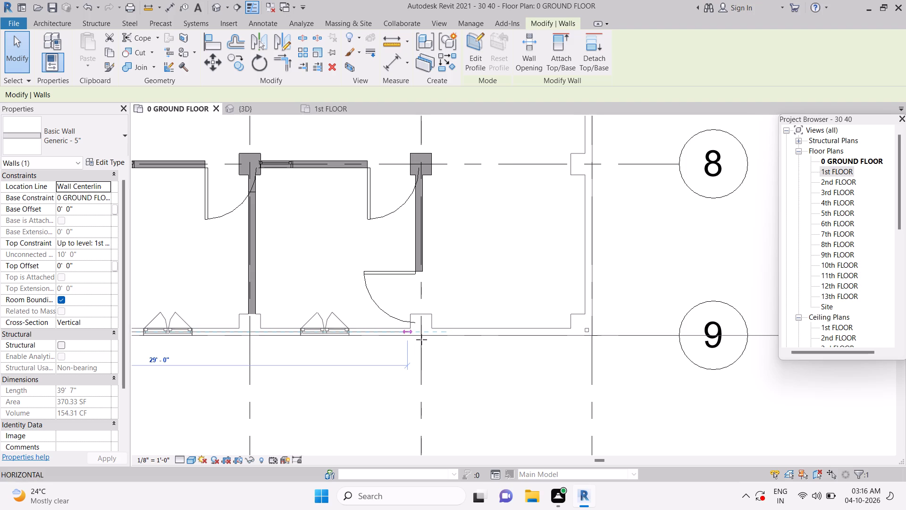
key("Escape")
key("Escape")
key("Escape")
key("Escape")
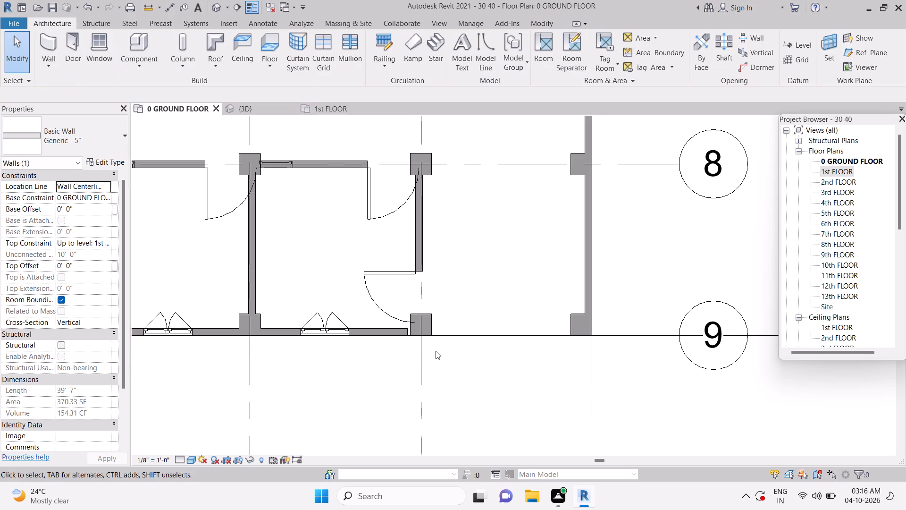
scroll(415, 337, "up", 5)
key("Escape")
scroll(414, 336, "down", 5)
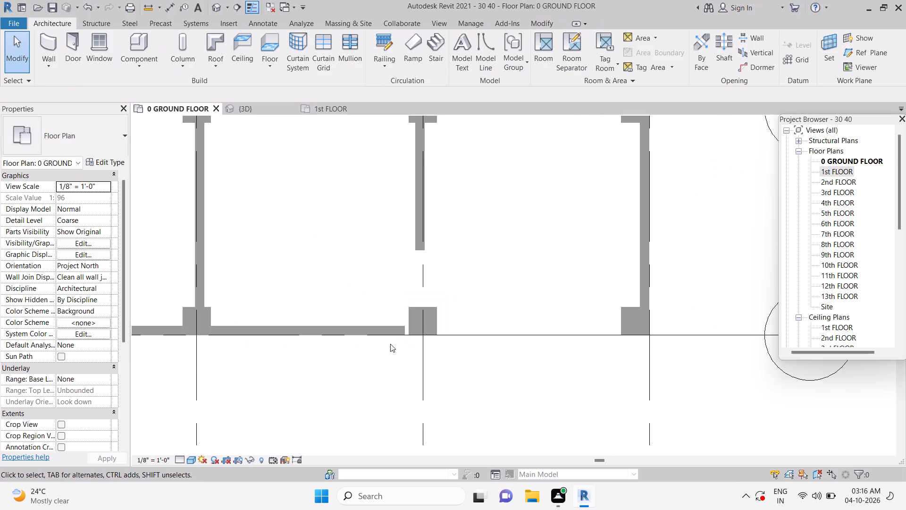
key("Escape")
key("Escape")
Delete the 34" x 36" casement window from the grid 9 wall between grids 3 and 4.
left_click(336, 335)
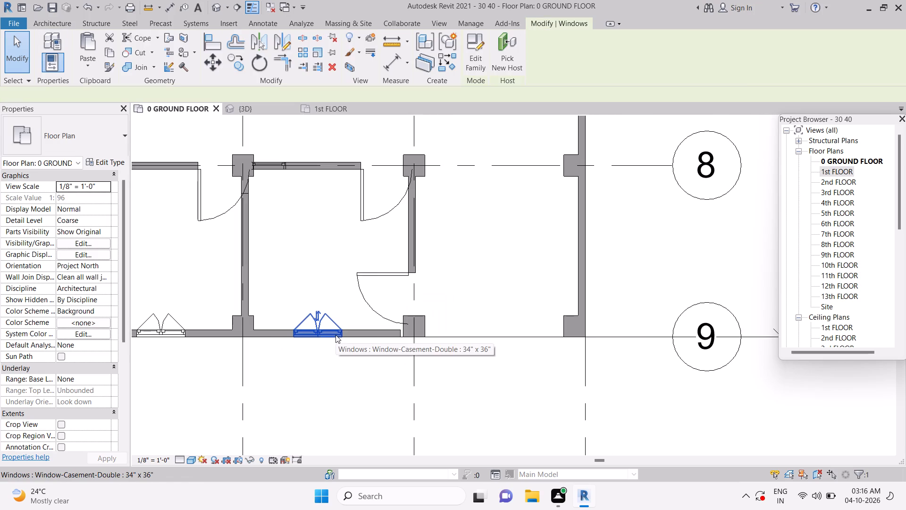
key("Delete")
scroll(337, 334, "down", 3)
key("Escape")
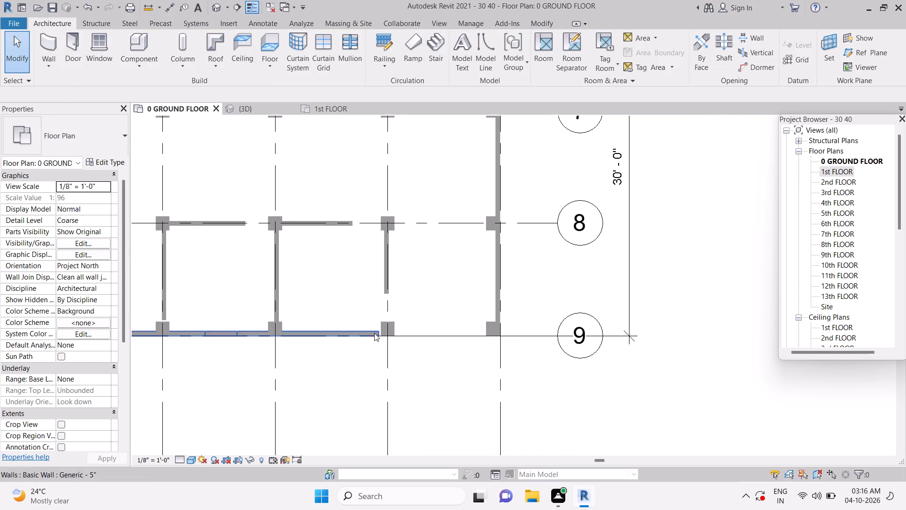
Move the door in the grid 4 partition toward grid 8, to 2'-0" from the grid 9 column face.
left_click(389, 306)
key("Up")
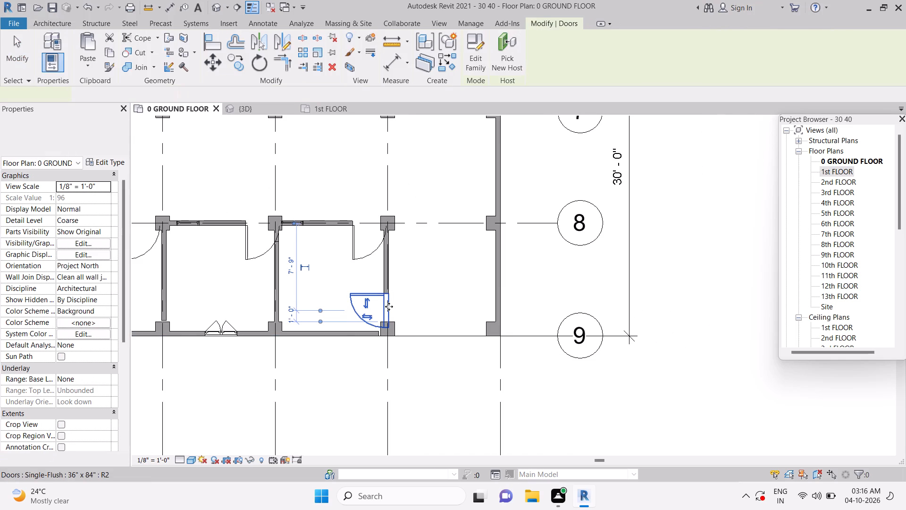
key("Up")
key("Up")
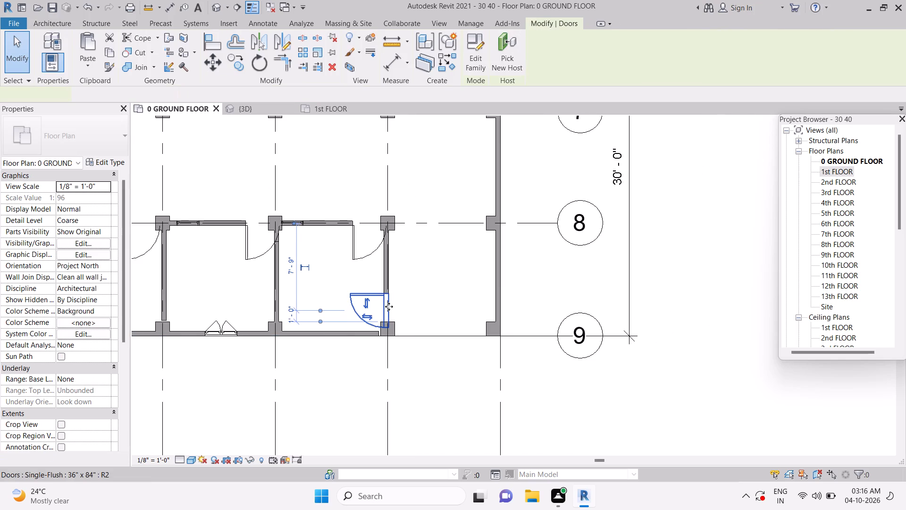
key("Up")
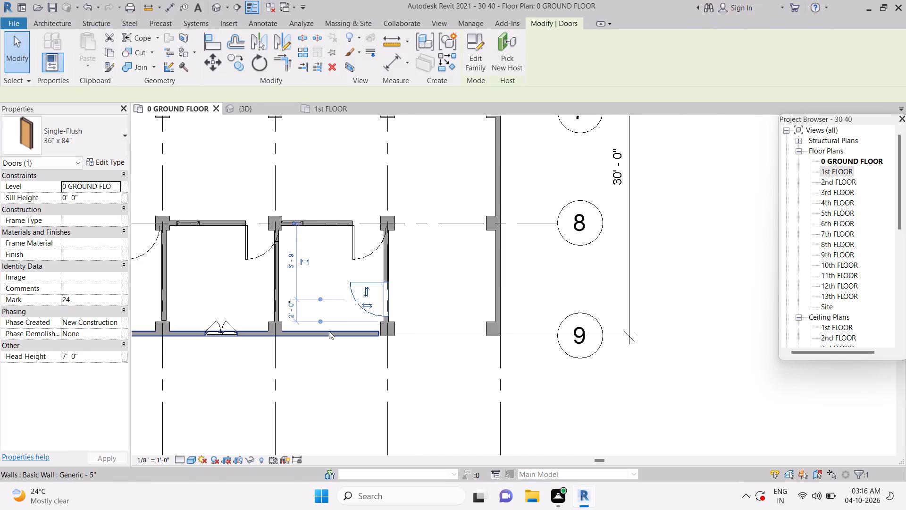
middle_click_drag(329, 331, 408, 330)
key("Escape")
key("Escape")
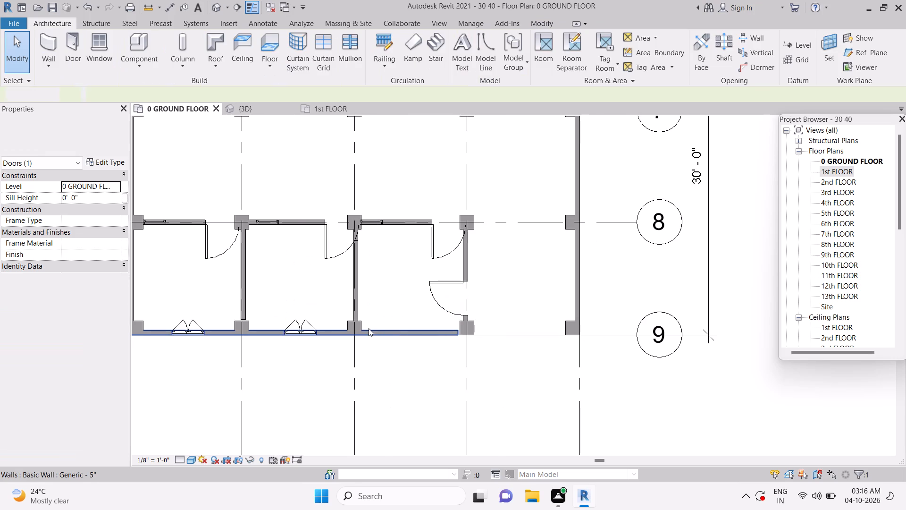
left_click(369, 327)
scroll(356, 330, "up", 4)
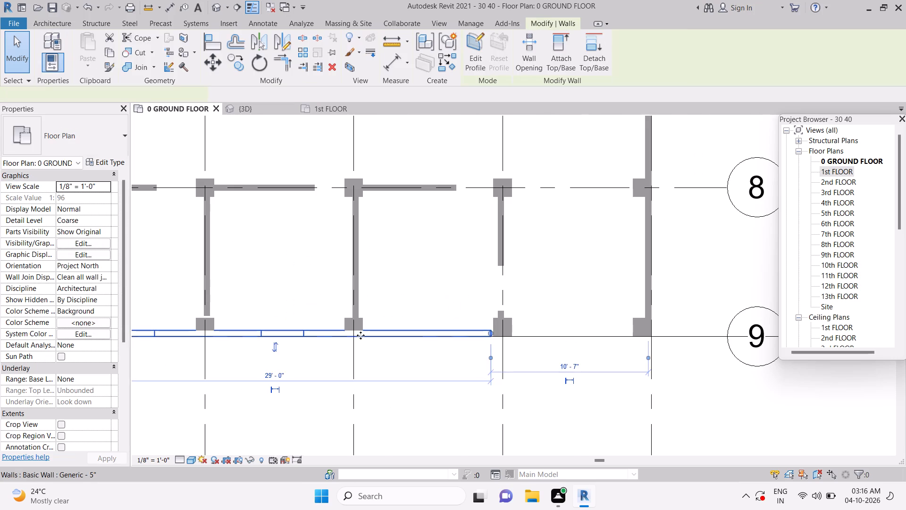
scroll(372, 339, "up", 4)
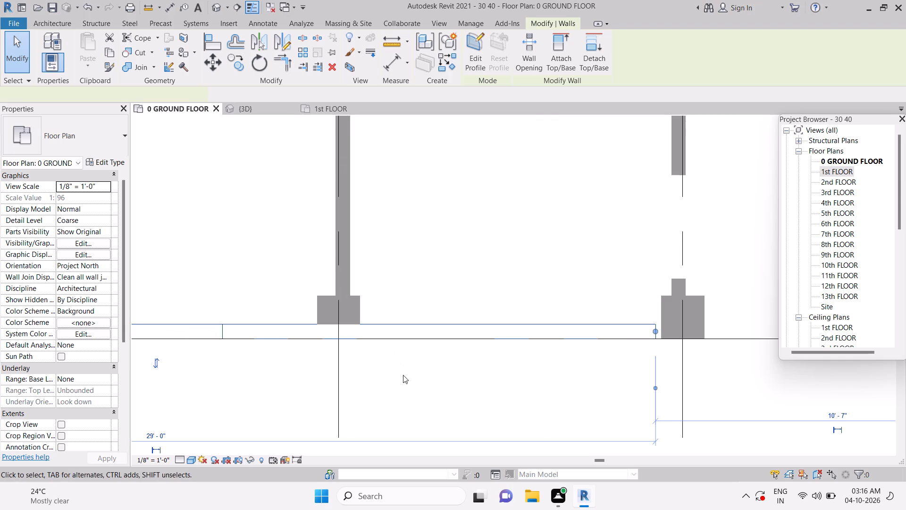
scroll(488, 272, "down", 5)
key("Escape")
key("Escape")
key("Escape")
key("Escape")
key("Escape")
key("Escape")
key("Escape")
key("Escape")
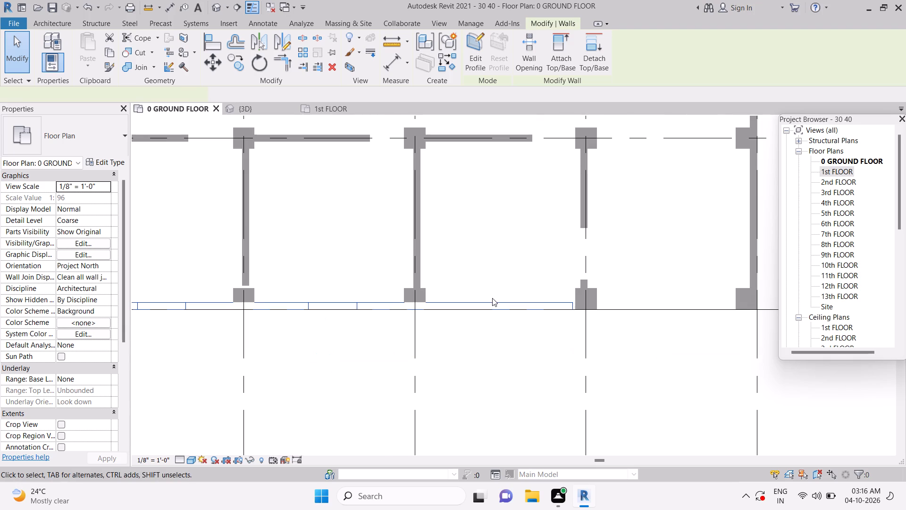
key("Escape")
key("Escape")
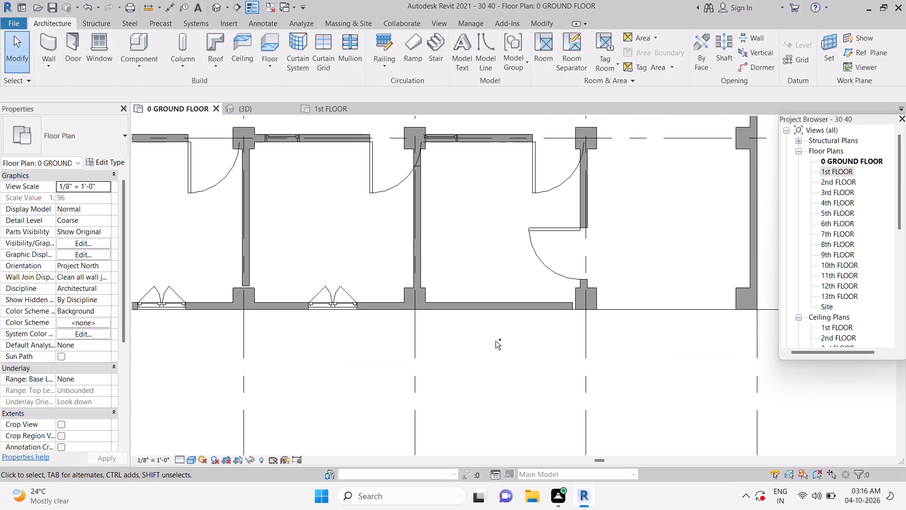
Save the project.
key("ctrl+s")
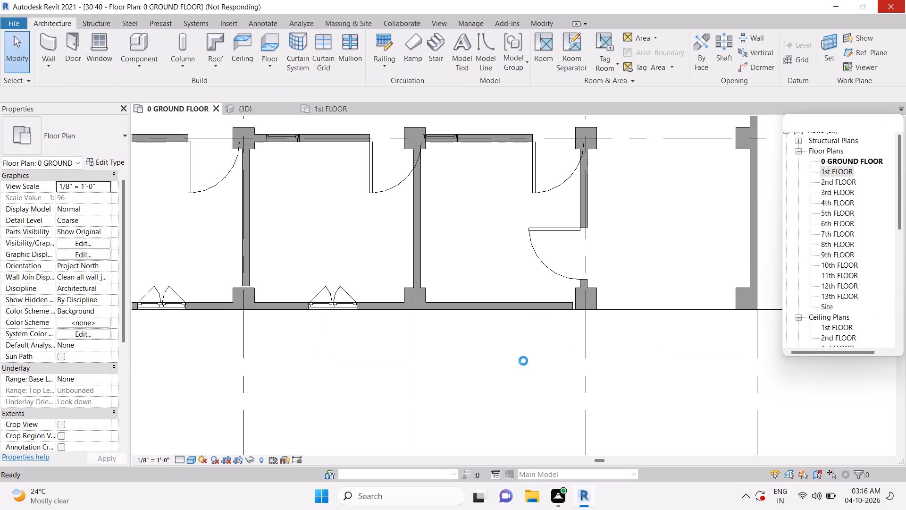
Shorten the grid 9 wall to 19'-0", ending just short of the grid 3 column.
left_click(537, 310)
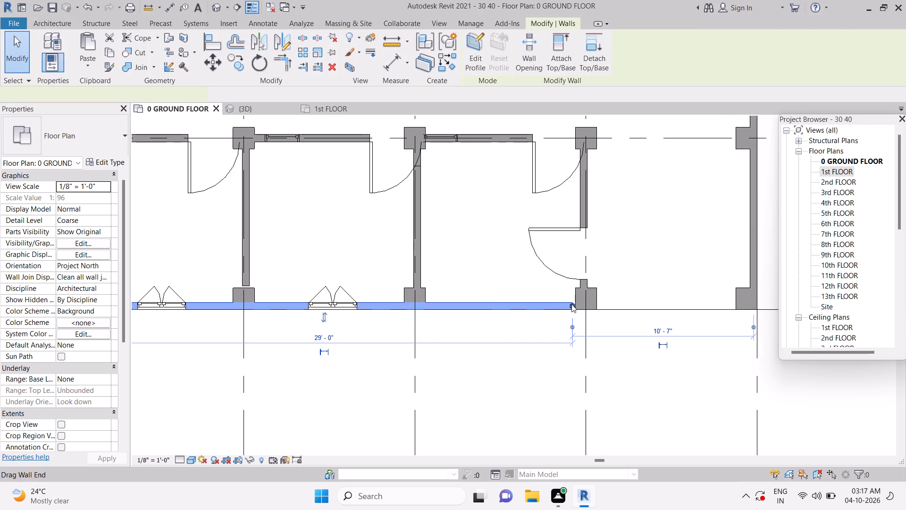
left_click_drag(573, 307, 485, 305)
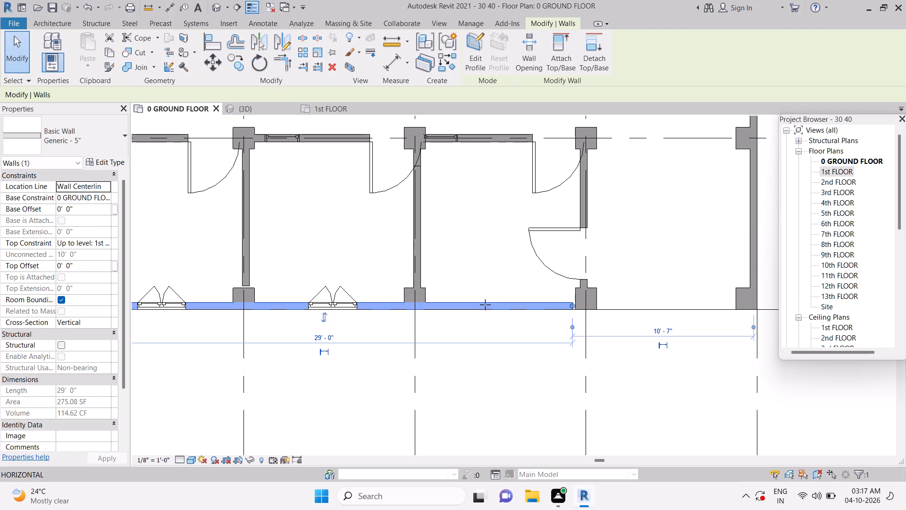
left_click_drag(485, 305, 412, 306)
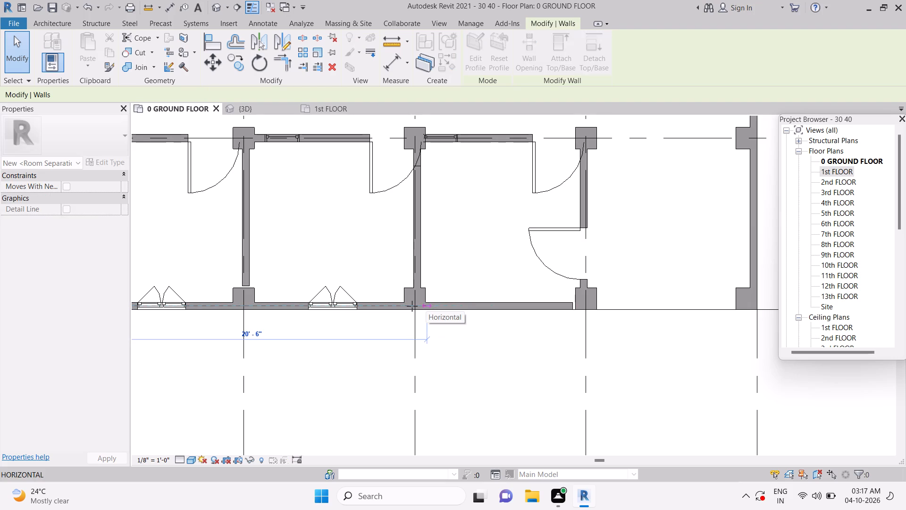
left_click_drag(412, 306, 404, 306)
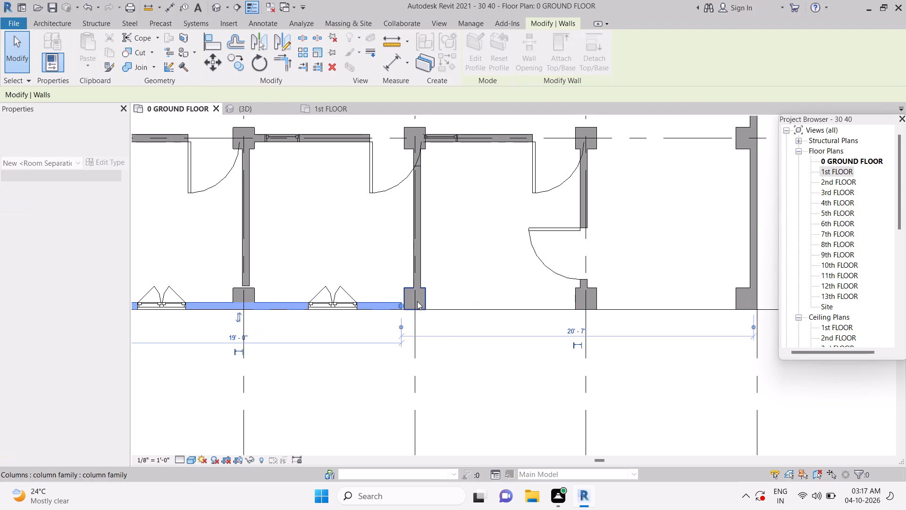
key("Escape")
key("Escape")
key("Escape")
key("Escape")
key("Escape")
scroll(405, 305, "up", 4)
key("Escape")
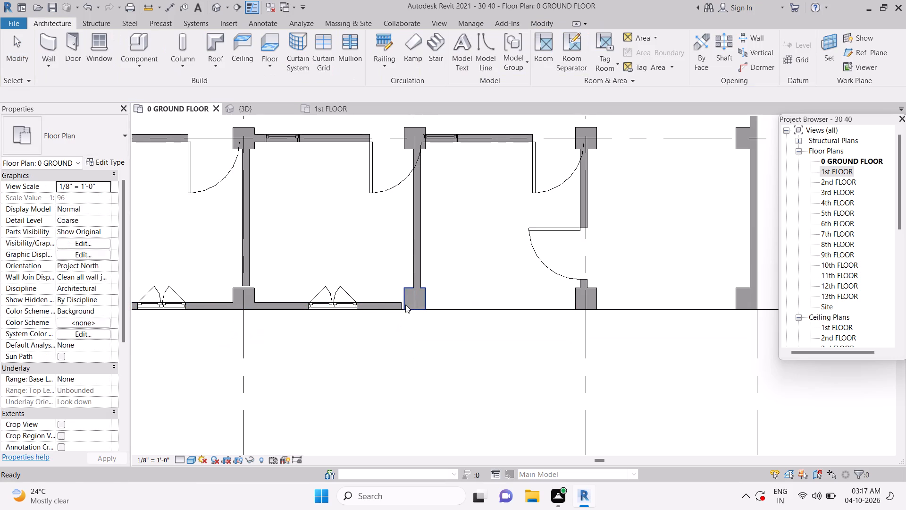
key("Escape")
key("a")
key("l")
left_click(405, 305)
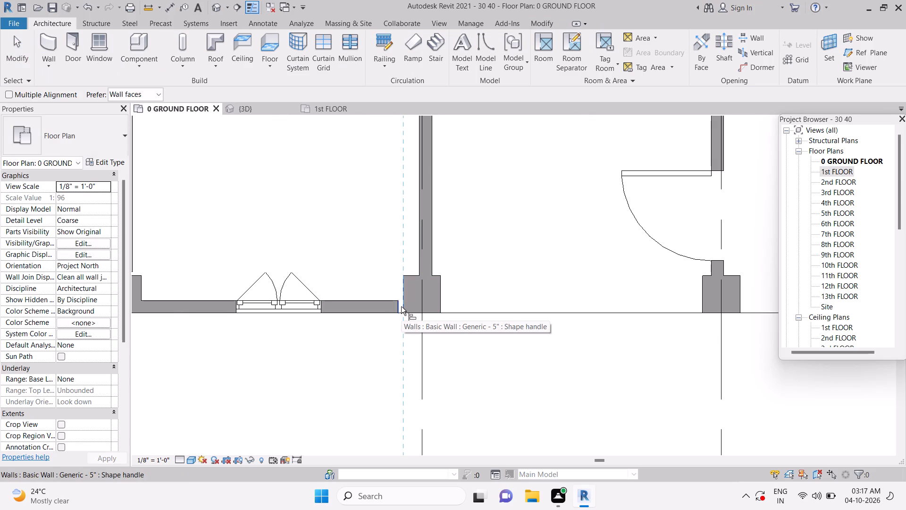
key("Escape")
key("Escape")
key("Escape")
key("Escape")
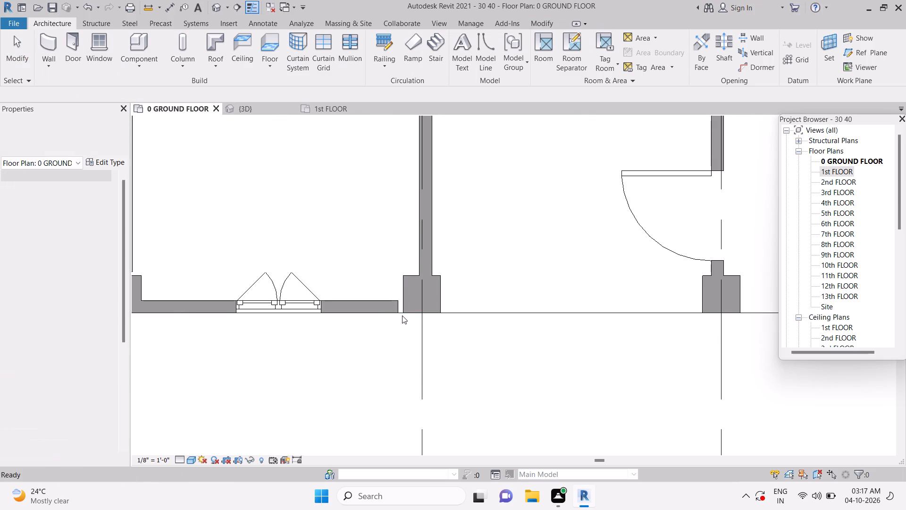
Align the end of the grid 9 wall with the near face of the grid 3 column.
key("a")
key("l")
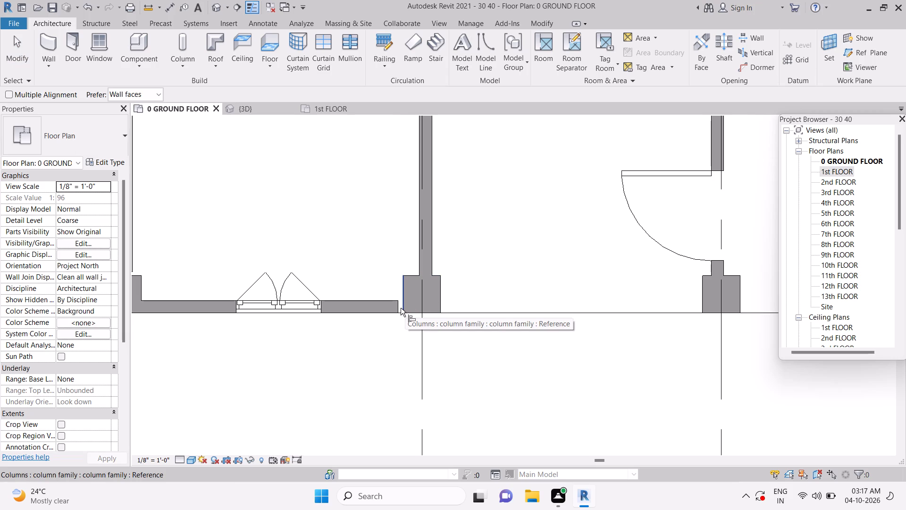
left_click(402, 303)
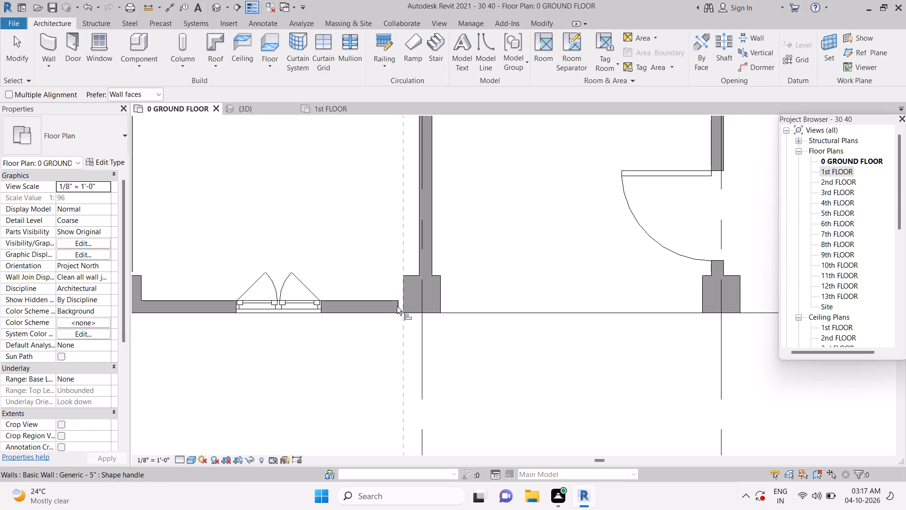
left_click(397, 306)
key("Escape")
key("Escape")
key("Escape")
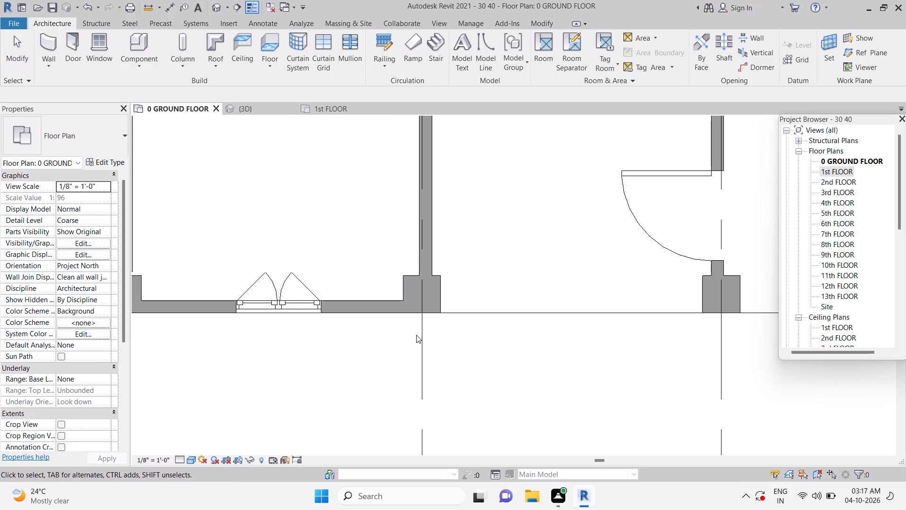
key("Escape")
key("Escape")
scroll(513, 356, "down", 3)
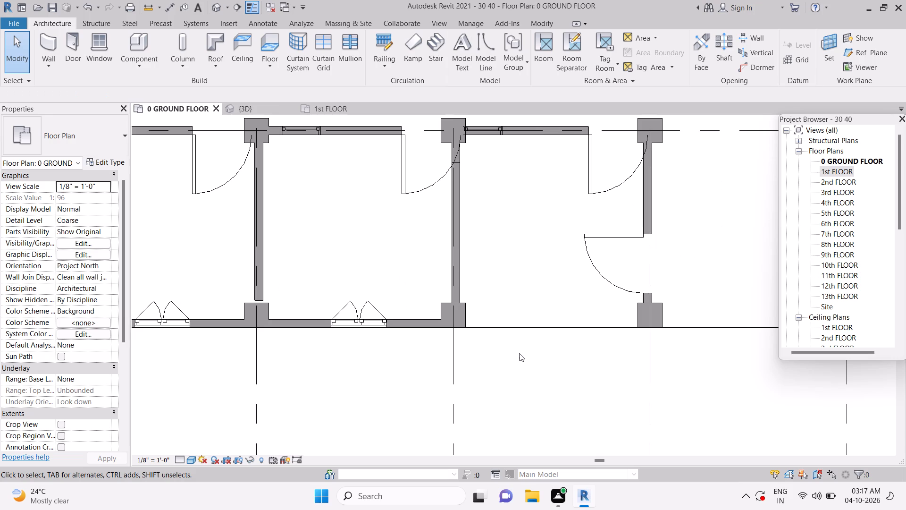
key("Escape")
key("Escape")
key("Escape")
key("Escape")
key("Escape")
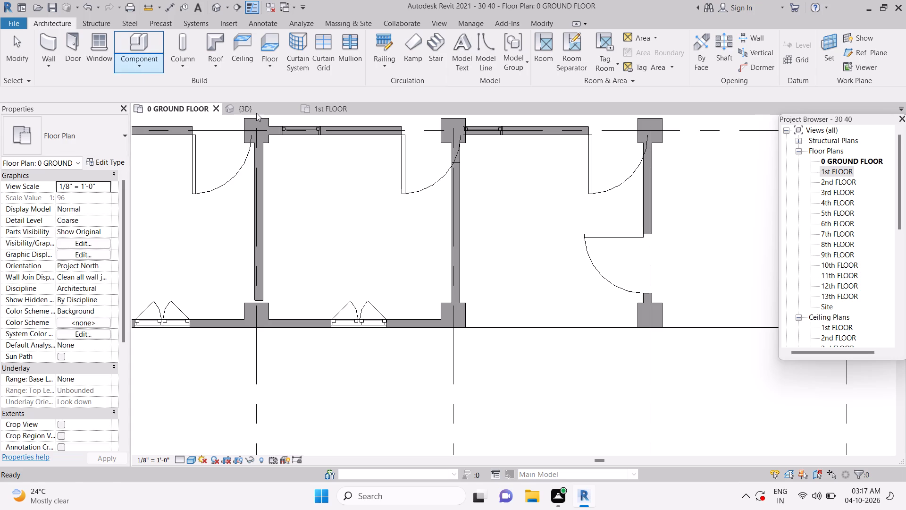
Examine the open grid 9 side in the 3D view from several angles, and return to the ground floor plan.
left_click(254, 108)
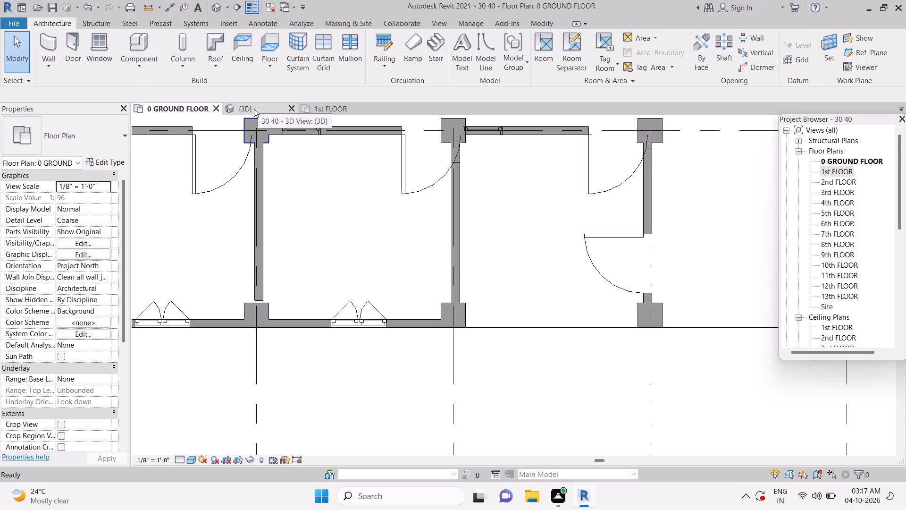
middle_click_drag(496, 359, 457, 398, "shift")
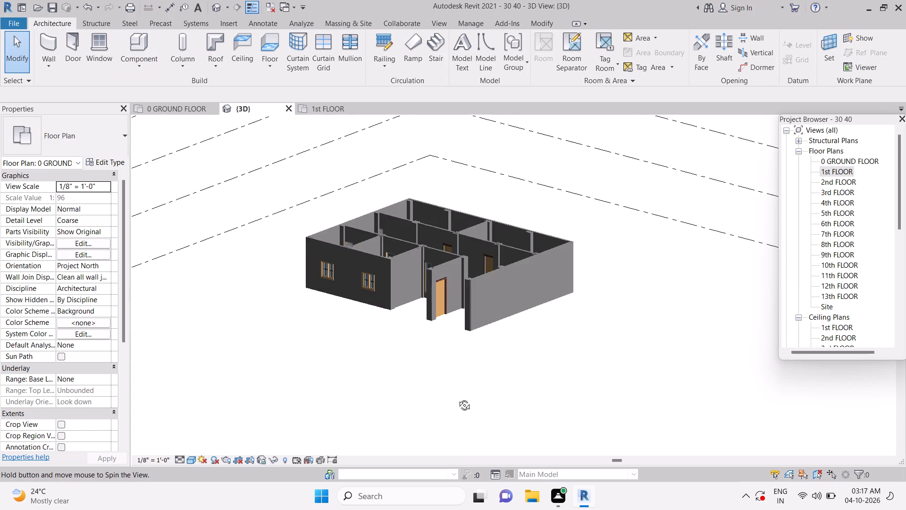
middle_click_drag(457, 398, 569, 441, "shift")
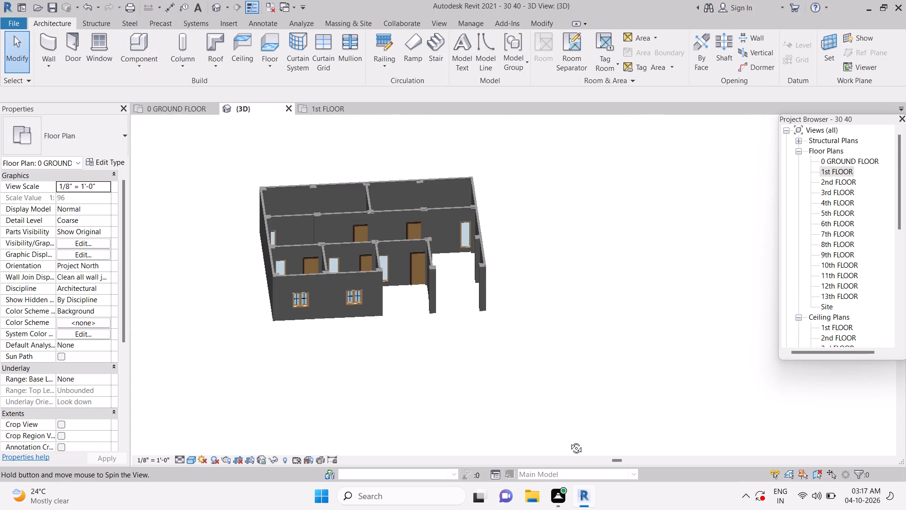
middle_click_drag(569, 441, 588, 428, "shift")
key("Escape")
key("Escape")
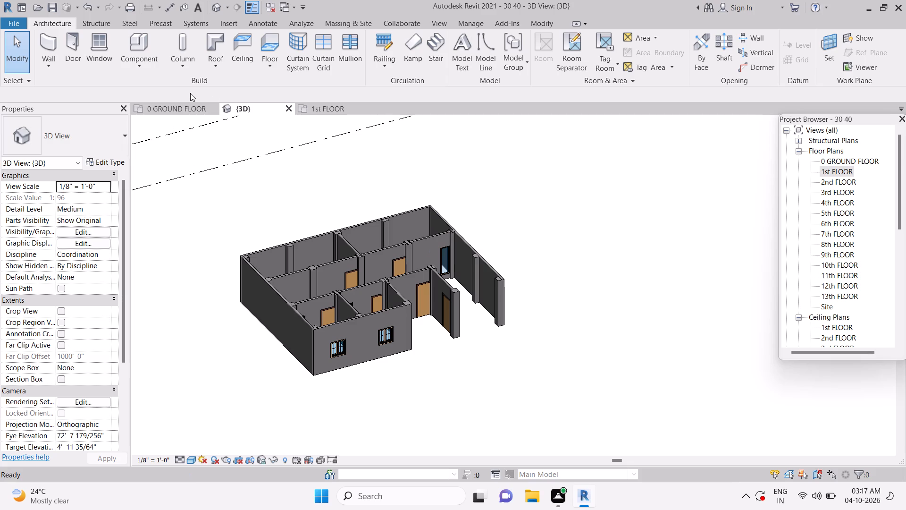
left_click(182, 108)
scroll(554, 278, "down", 4)
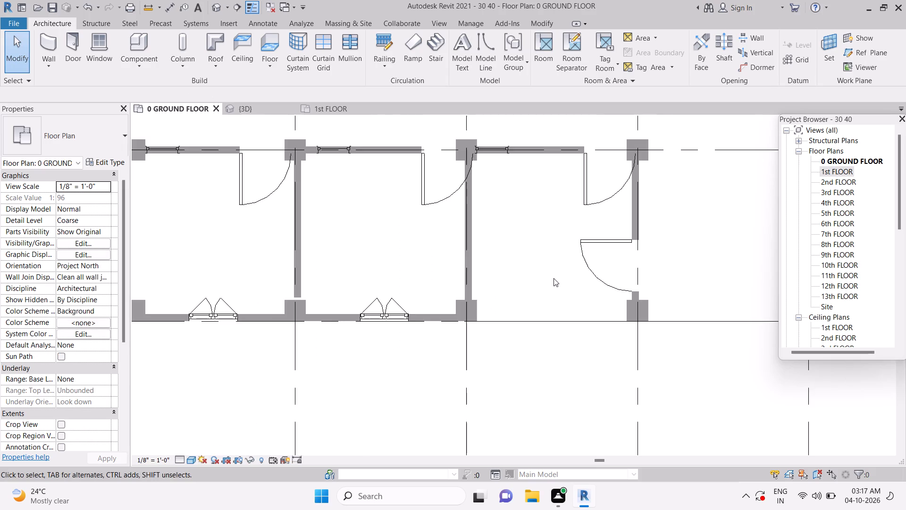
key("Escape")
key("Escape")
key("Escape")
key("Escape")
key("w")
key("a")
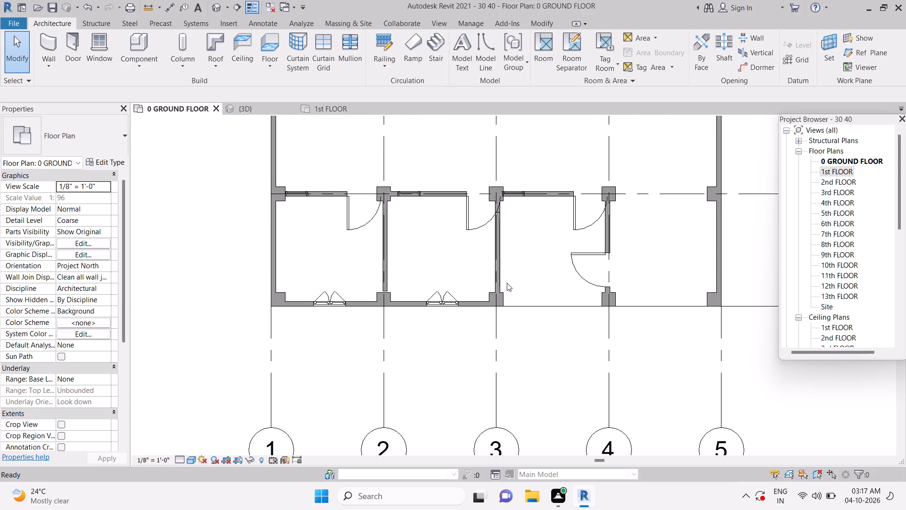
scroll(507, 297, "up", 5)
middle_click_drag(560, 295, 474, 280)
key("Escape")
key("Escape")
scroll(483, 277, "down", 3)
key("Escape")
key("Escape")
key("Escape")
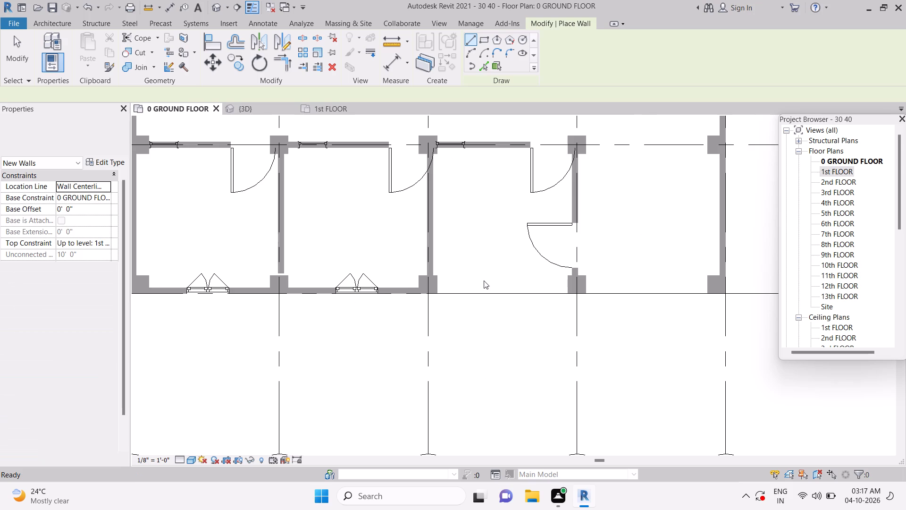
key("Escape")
Stretch the end of the grid 9 wall past the grid 3 column, partway toward grid 4.
left_click(403, 287)
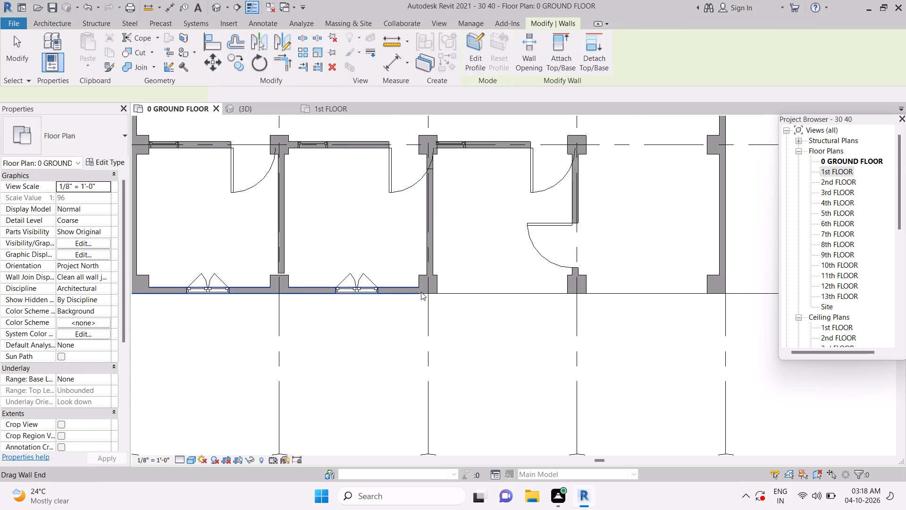
left_click_drag(420, 289, 475, 291)
left_click_drag(504, 291, 512, 290)
left_click_drag(554, 290, 562, 290)
left_click_drag(563, 290, 568, 289)
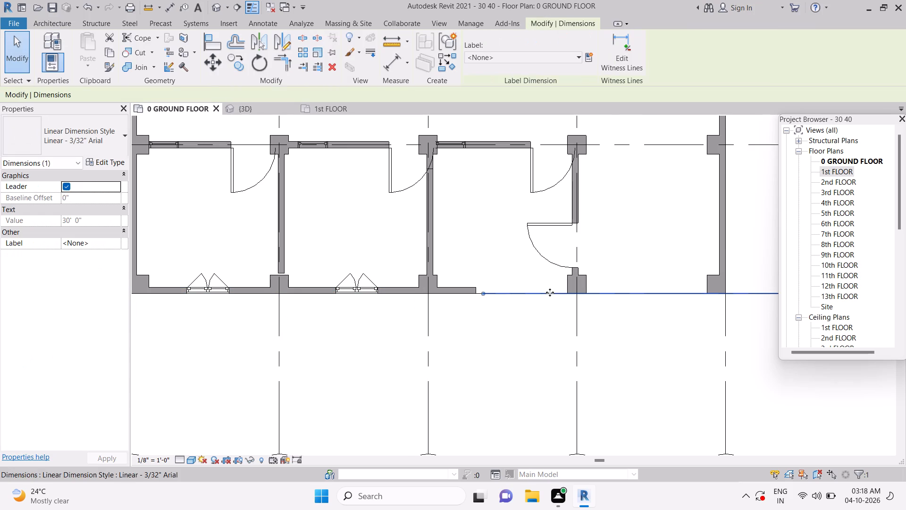
scroll(476, 291, "up", 3)
key("Escape")
key("Escape")
key("Escape")
left_click(476, 291)
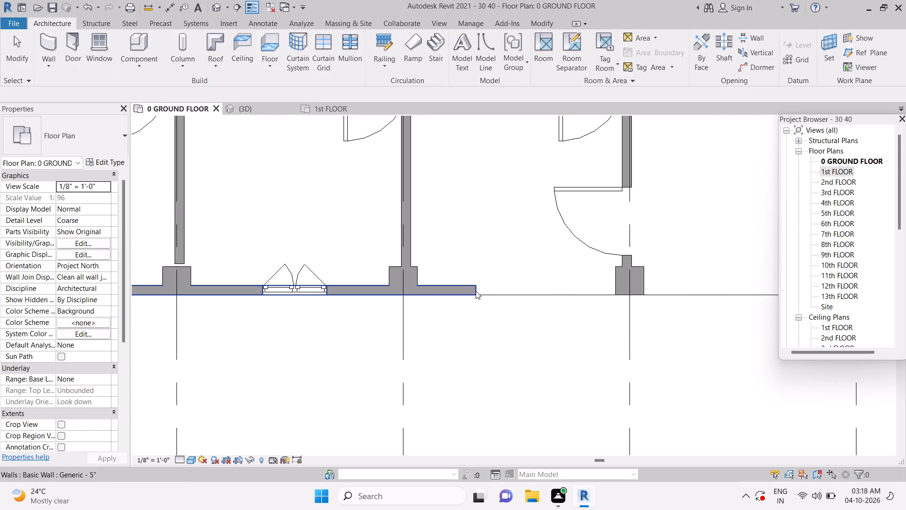
key("Escape")
key("Escape")
key("Escape")
Align the end of the grid 9 wall with the near face of the grid 4 column.
key("a")
key("l")
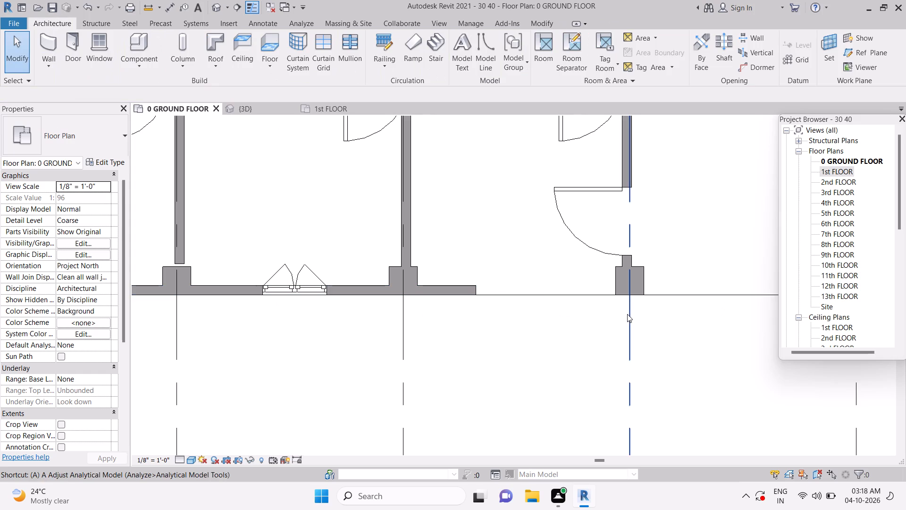
left_click(614, 285)
key("Escape")
key("Escape")
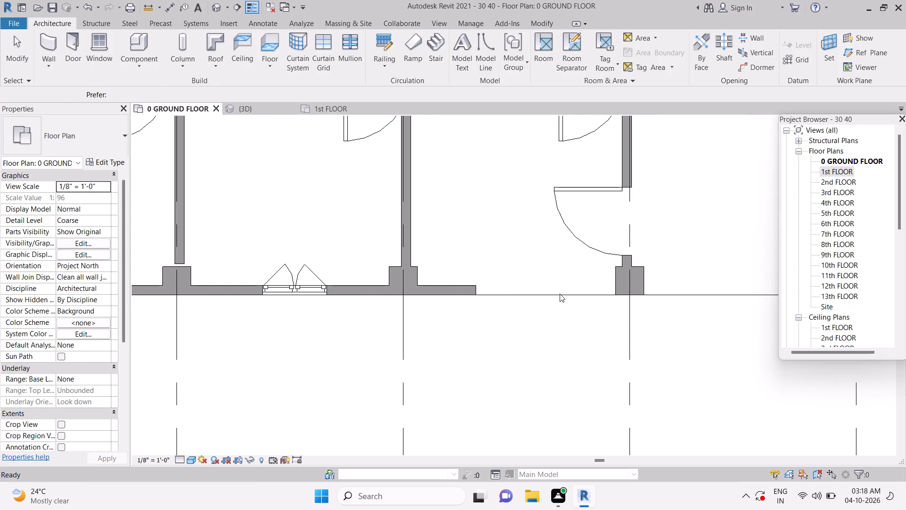
key("Escape")
key("Escape")
key("a")
key("l")
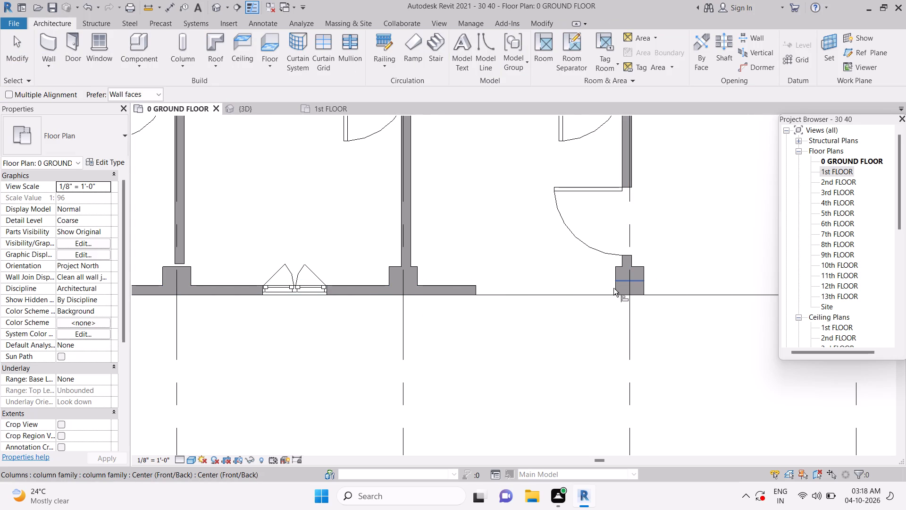
left_click(613, 288)
left_click(478, 291)
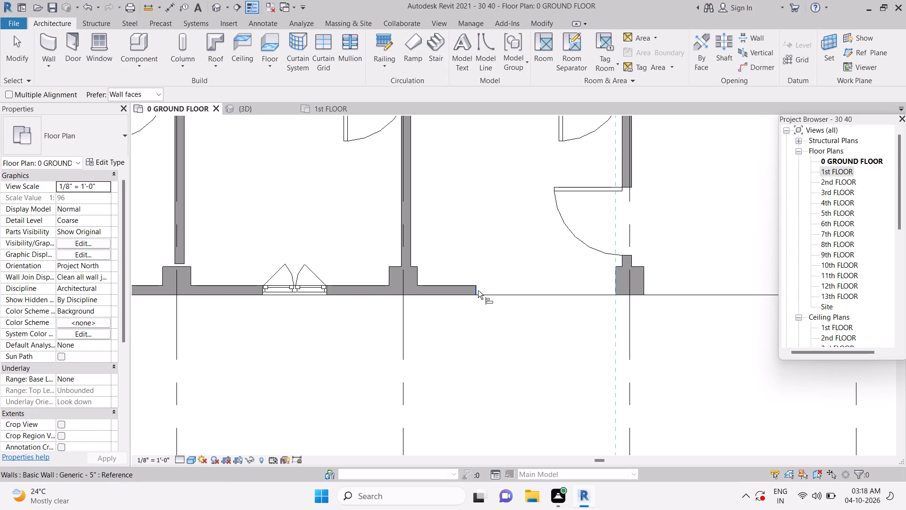
key("Escape")
key("Escape")
key("Escape")
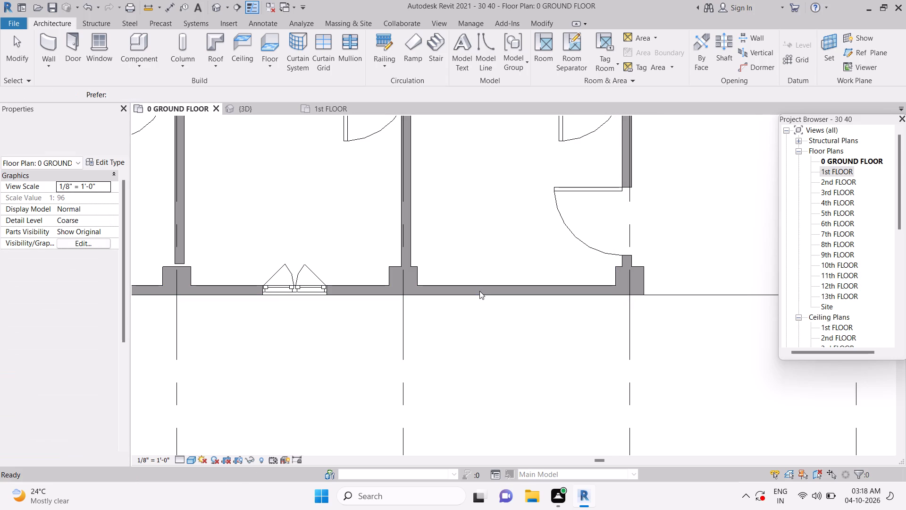
scroll(478, 287, "down", 5)
key("Escape")
key("Escape")
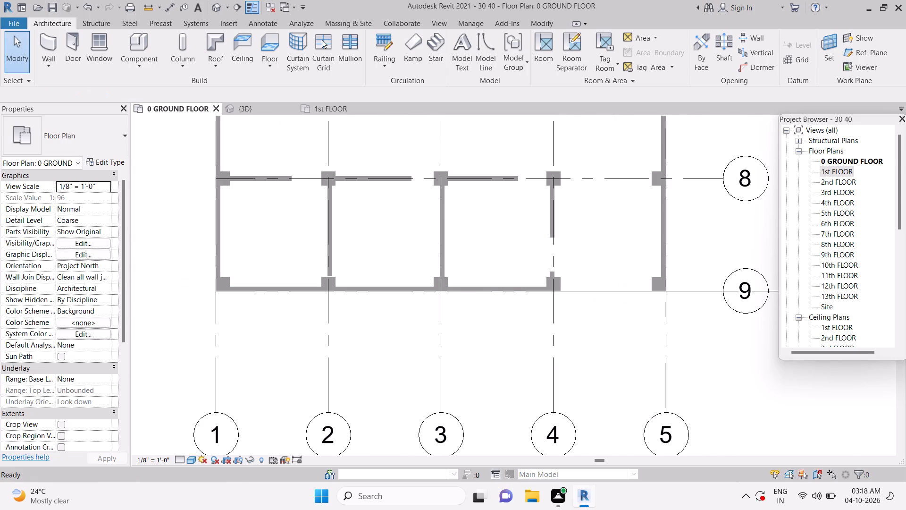
Examine the extended grid 9 wall and the opening between grids 4 and 5 in the 3D view.
left_click(262, 106)
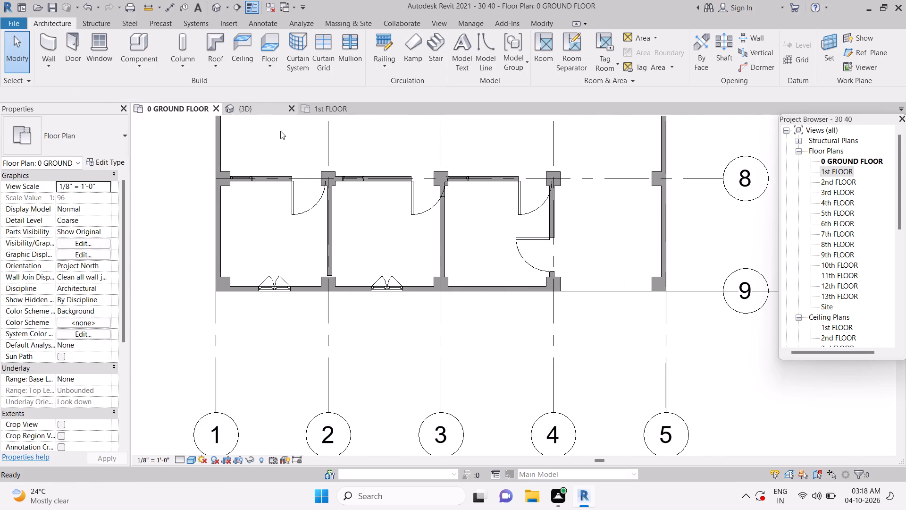
middle_click_drag(503, 398, 422, 399, "shift")
middle_click(422, 399, "shift")
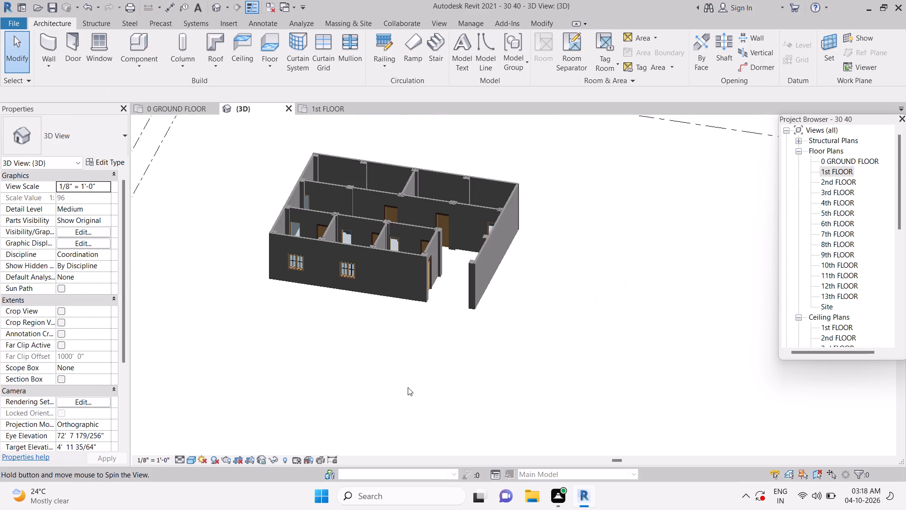
middle_click_drag(507, 286, 499, 287)
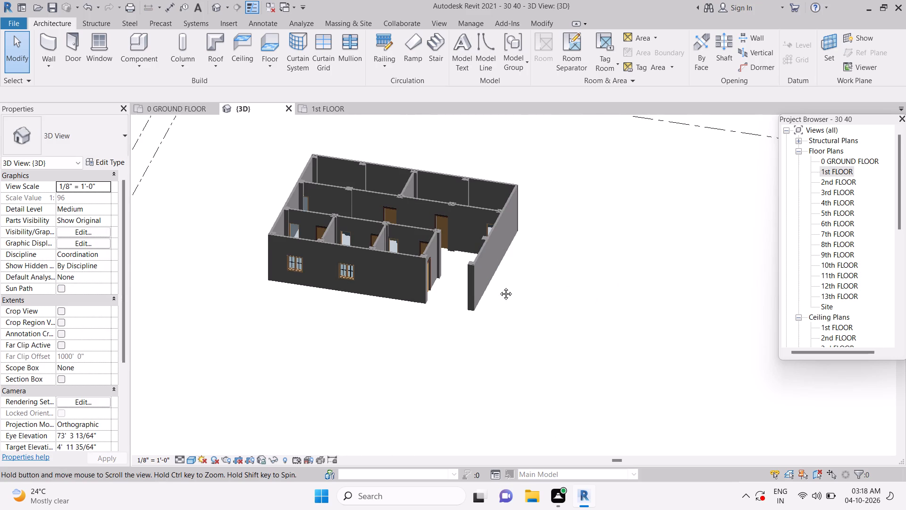
middle_click_drag(499, 287, 463, 292)
scroll(450, 289, "down", 1)
scroll(482, 292, "up", 1)
middle_click_drag(513, 315, 520, 318)
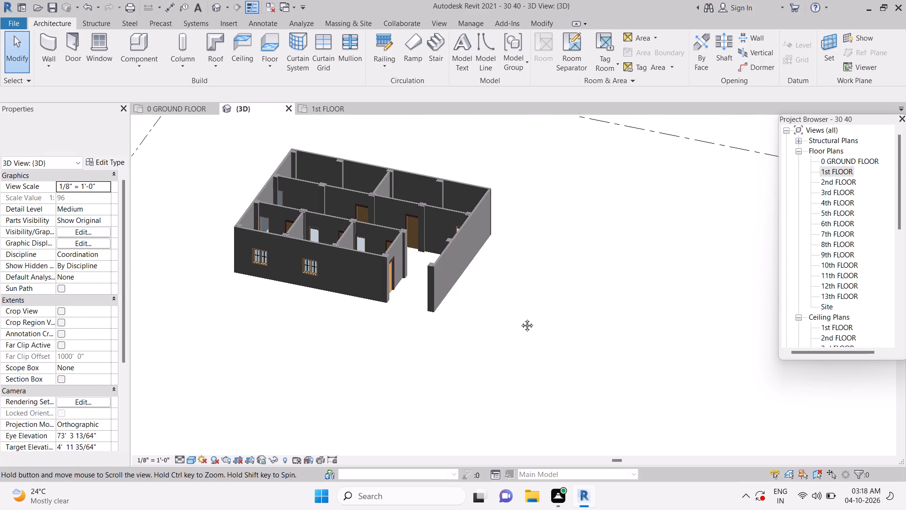
middle_click_drag(520, 318, 519, 322)
key("Escape")
key("Escape")
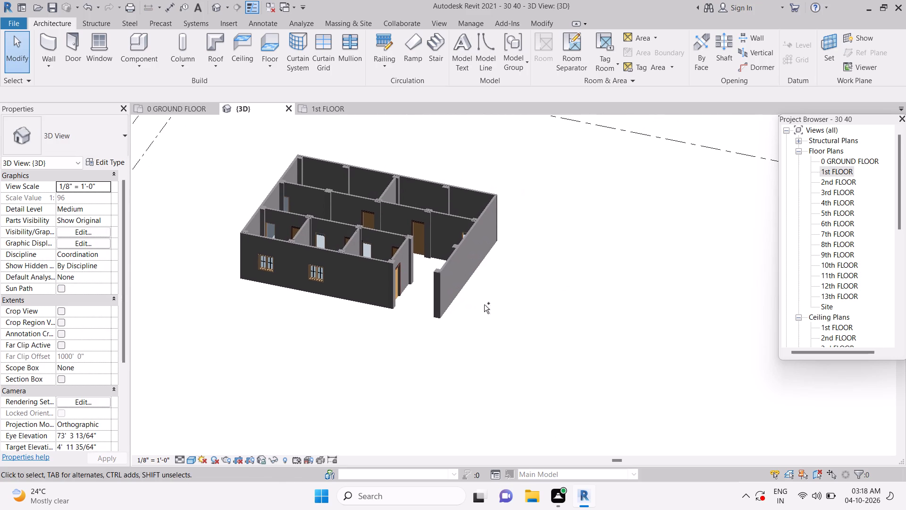
Save the project.
key("ctrl+s")
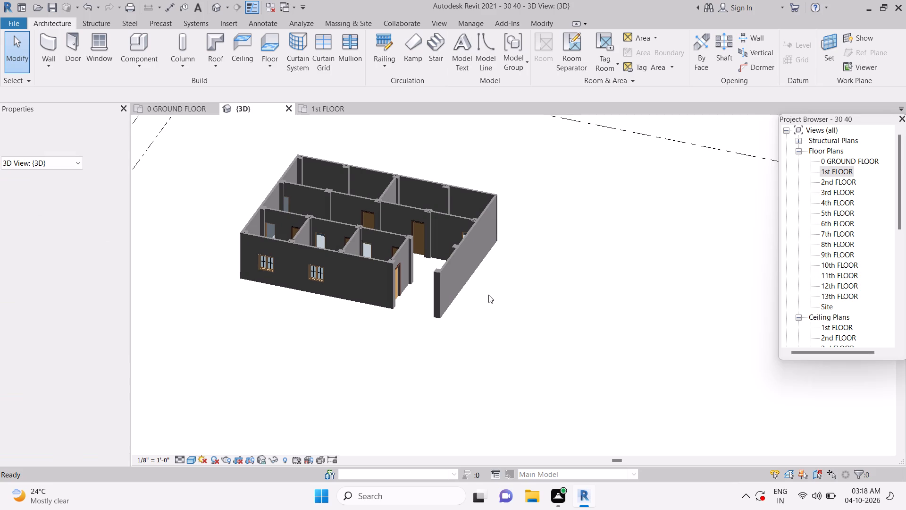
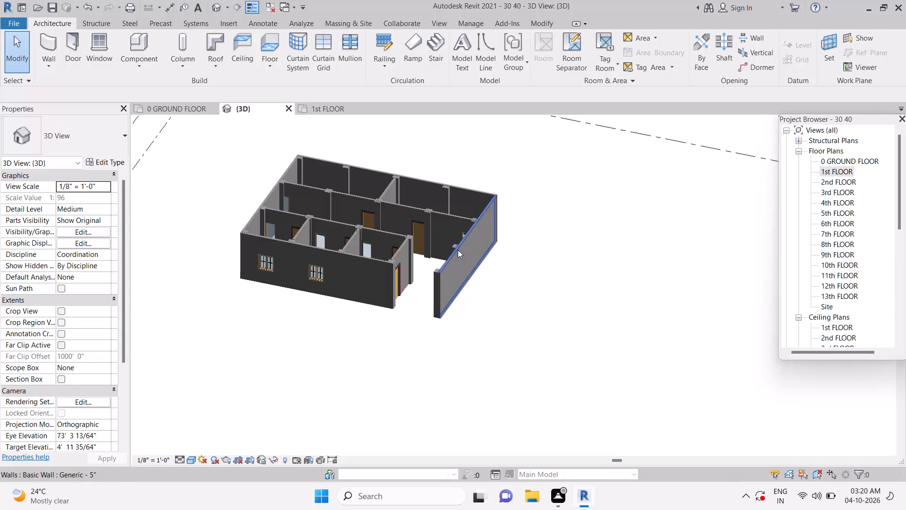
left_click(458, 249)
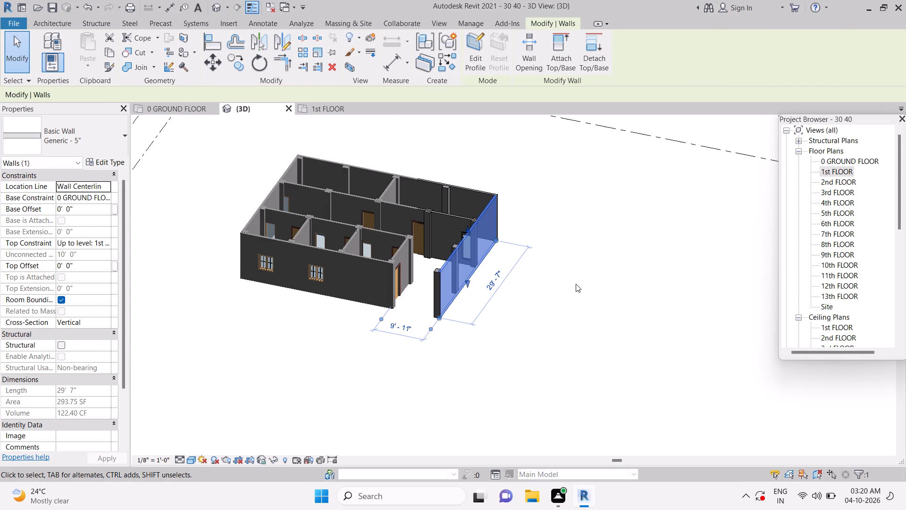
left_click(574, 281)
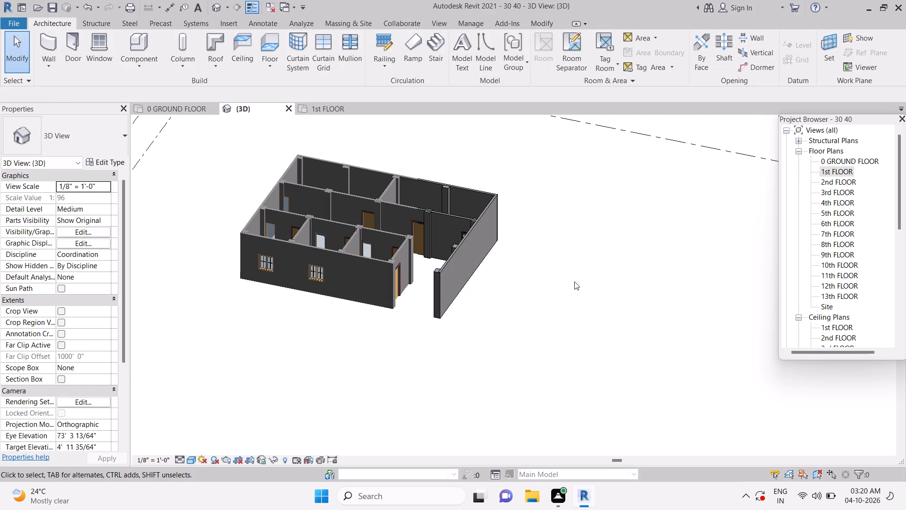
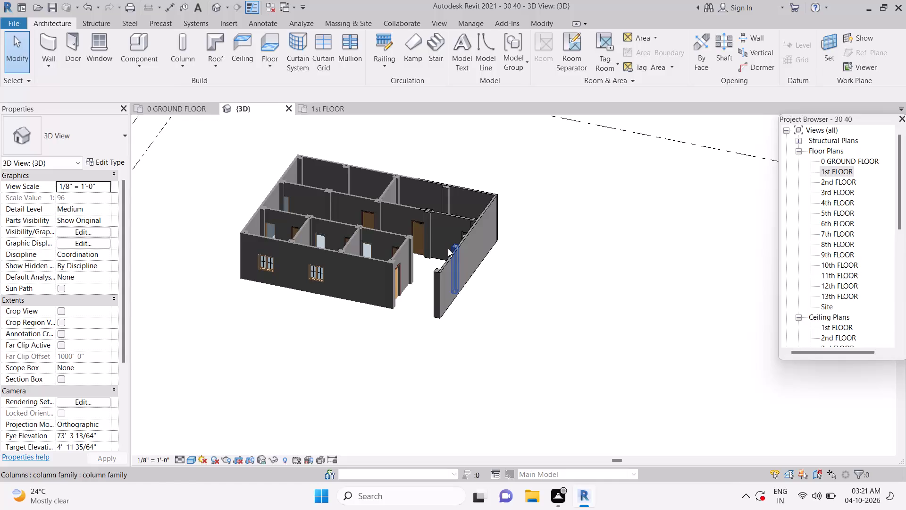
Clear the column selection and examine the ground-floor walls, columns, doors and windows in 3D from several sides.
key("Escape")
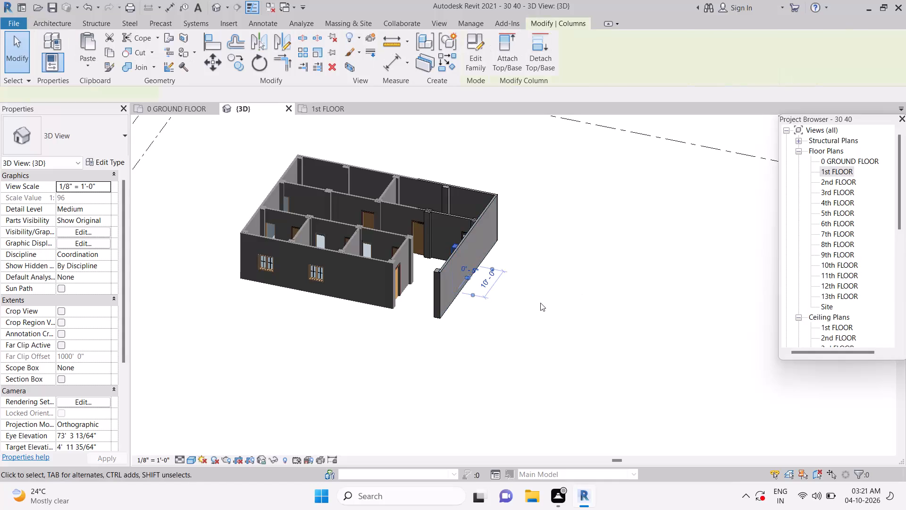
key("Escape")
key("Escape")
scroll(551, 302, "down", 5)
middle_click_drag(555, 317, 466, 339, "shift")
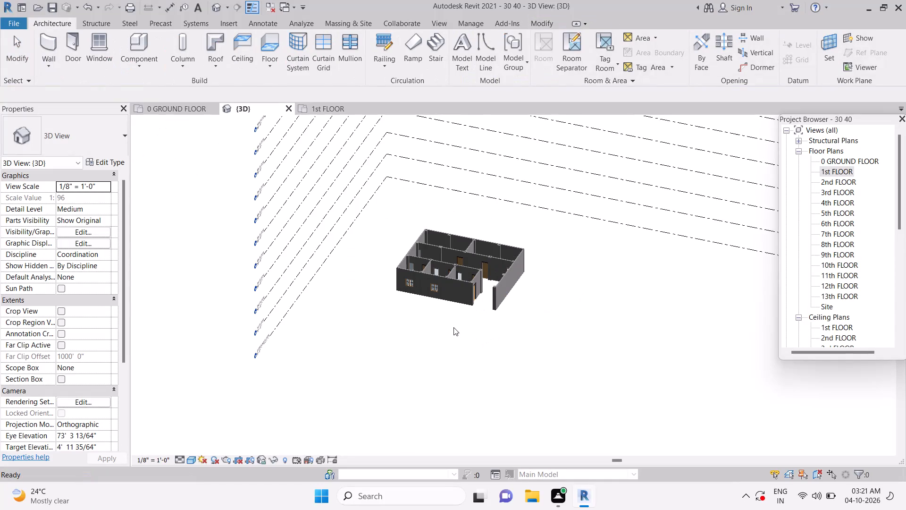
middle_click_drag(452, 330, 583, 332)
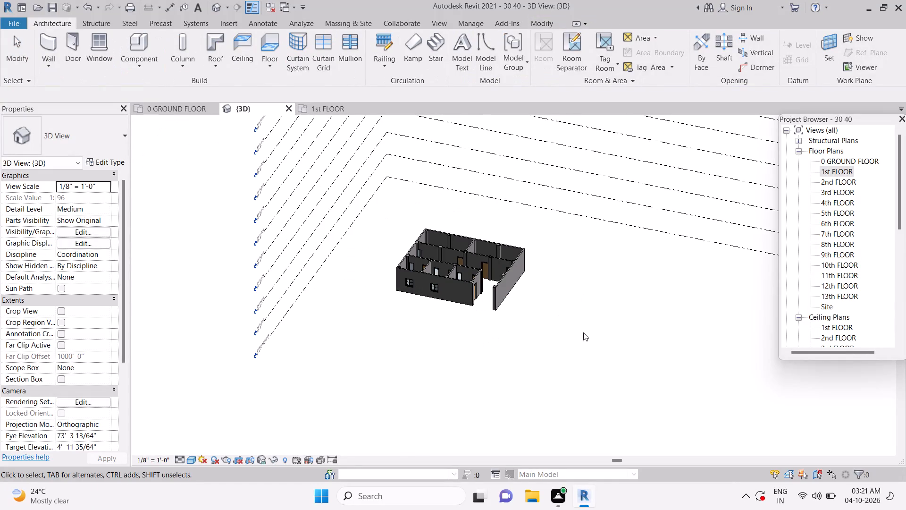
scroll(461, 367, "up", 1)
middle_click_drag(461, 367, 566, 369, "shift")
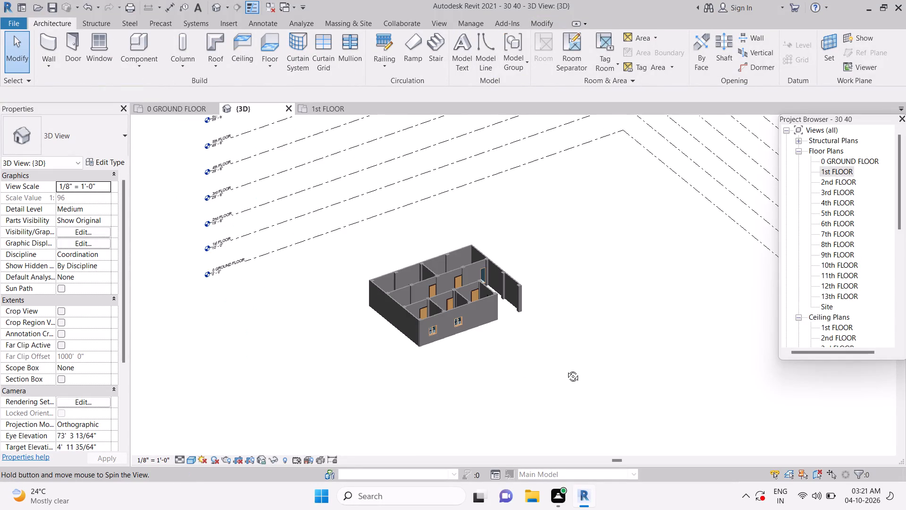
key("Escape")
key("Escape")
key("Escape")
key("Escape")
key("Escape")
scroll(432, 323, "up", 3)
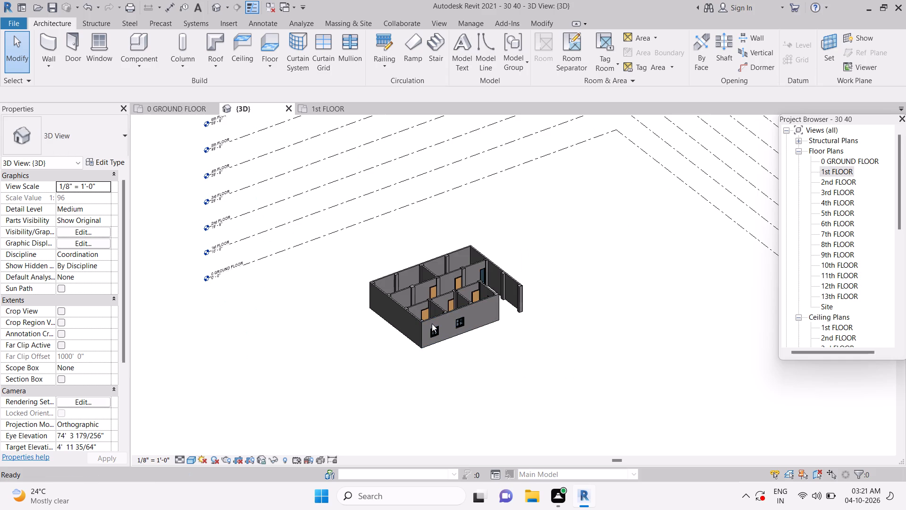
scroll(432, 323, "up", 1)
key("Escape")
key("Escape")
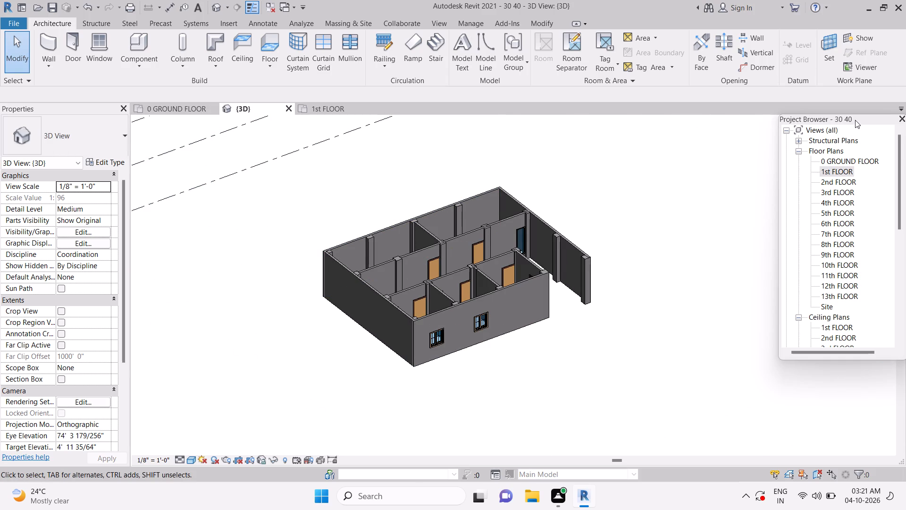
Viewing the model from the front, copy the second casement window about 9' along the front wall as a third window.
left_click_drag(856, 119, 857, 190)
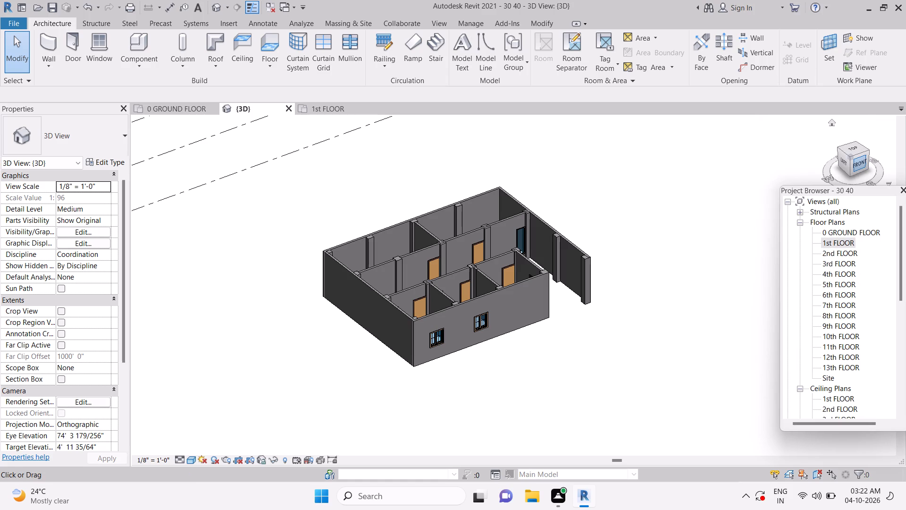
left_click(861, 162)
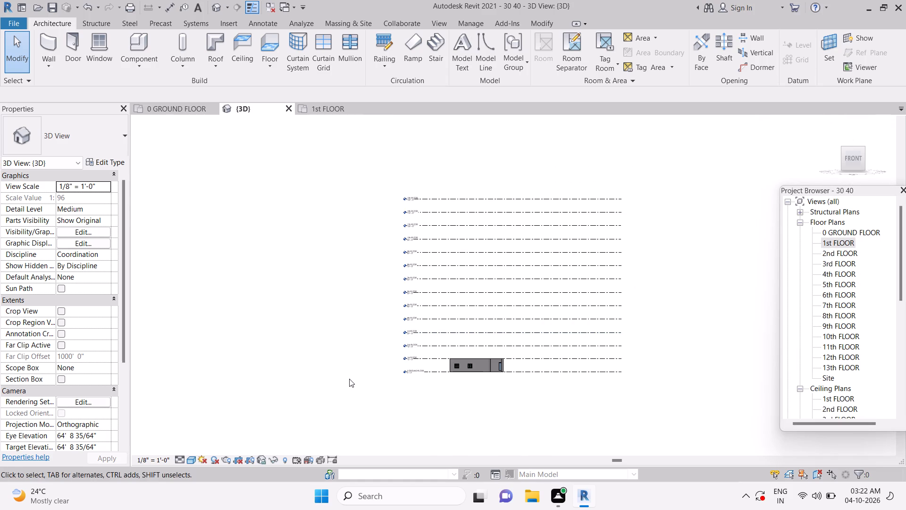
scroll(545, 365, "up", 9)
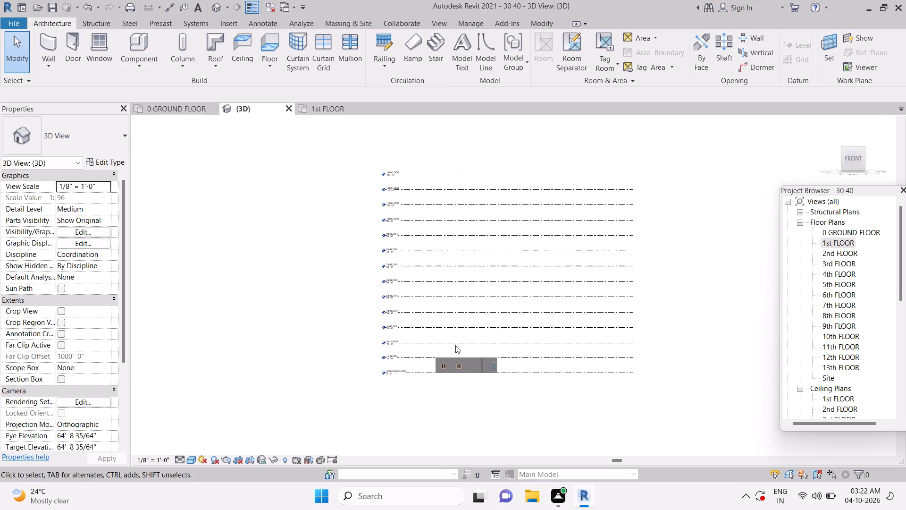
key("Escape")
key("Escape")
key("Escape")
key("Escape")
left_click(450, 368)
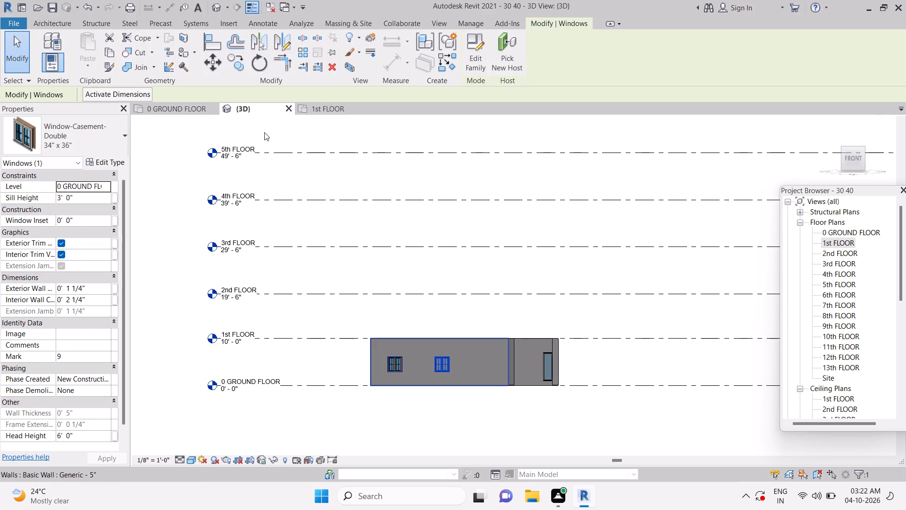
left_click(242, 59)
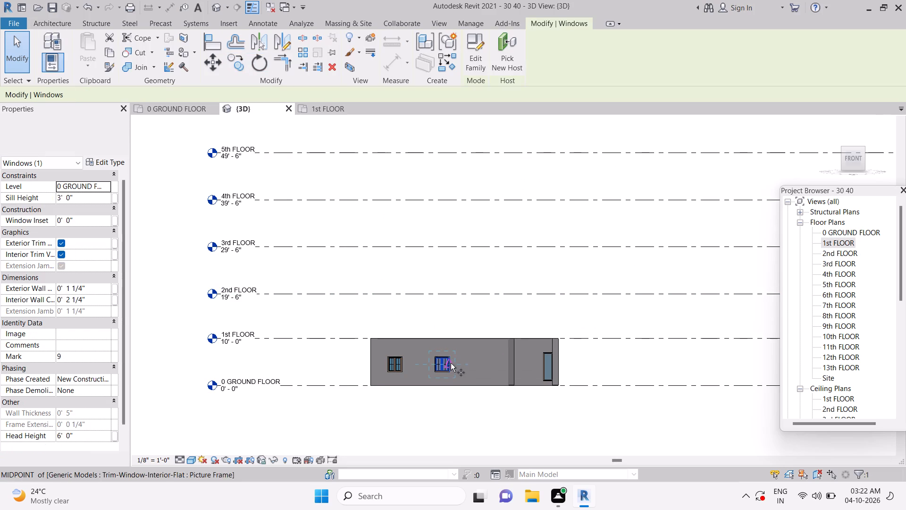
left_click(445, 357)
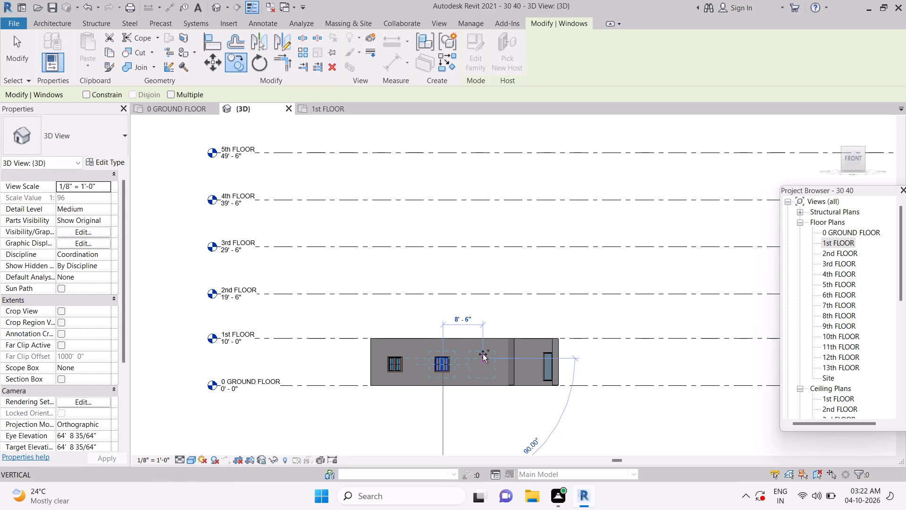
left_click(486, 354)
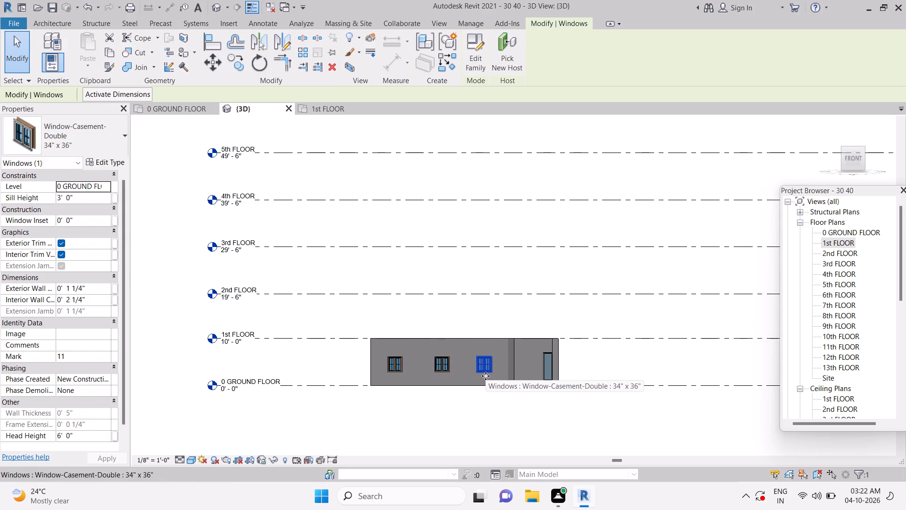
key("Escape")
key("Escape")
key("Escape")
Delete the Fixed 24" x 72" window from the interior wall beside the open front corner of the building.
scroll(524, 369, "down", 4)
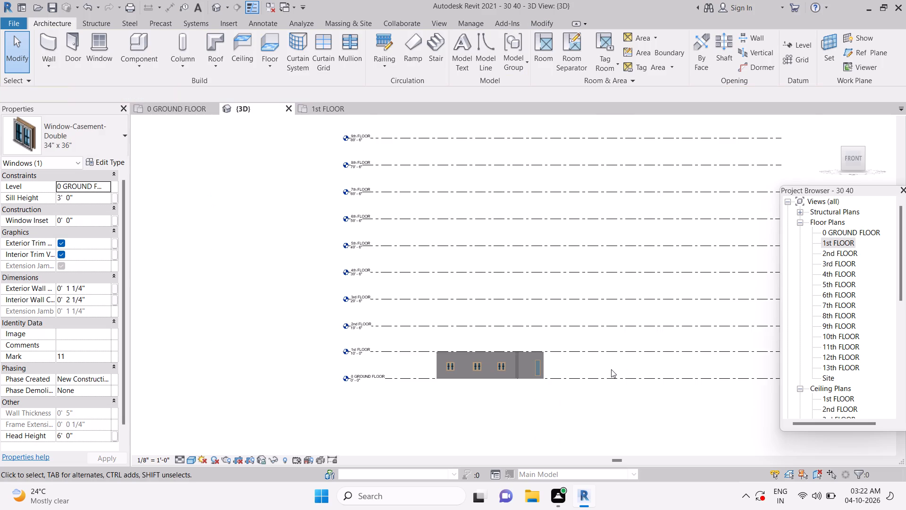
middle_click_drag(611, 369, 580, 426, "shift")
middle_click_drag(504, 390, 550, 414, "shift")
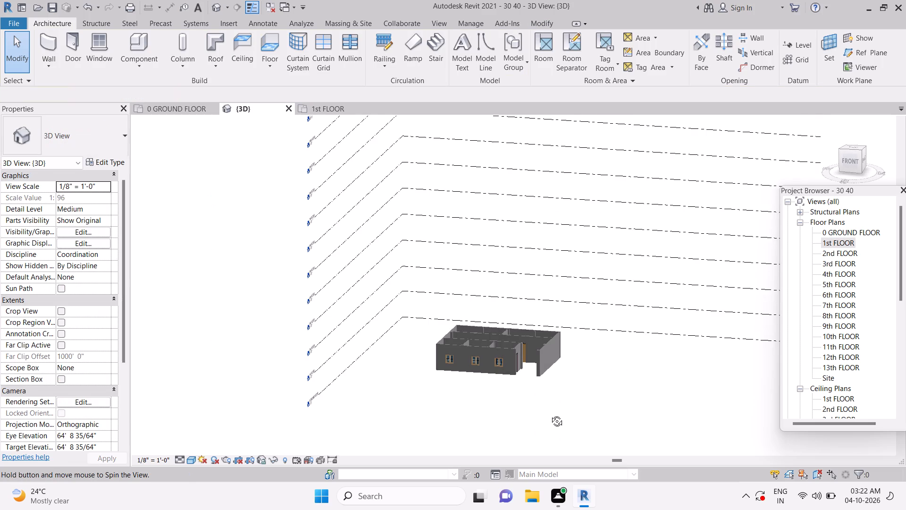
middle_click_drag(550, 414, 579, 425, "shift")
middle_click_drag(528, 391, 545, 400, "shift")
scroll(525, 317, "up", 5)
key("Escape")
key("Escape")
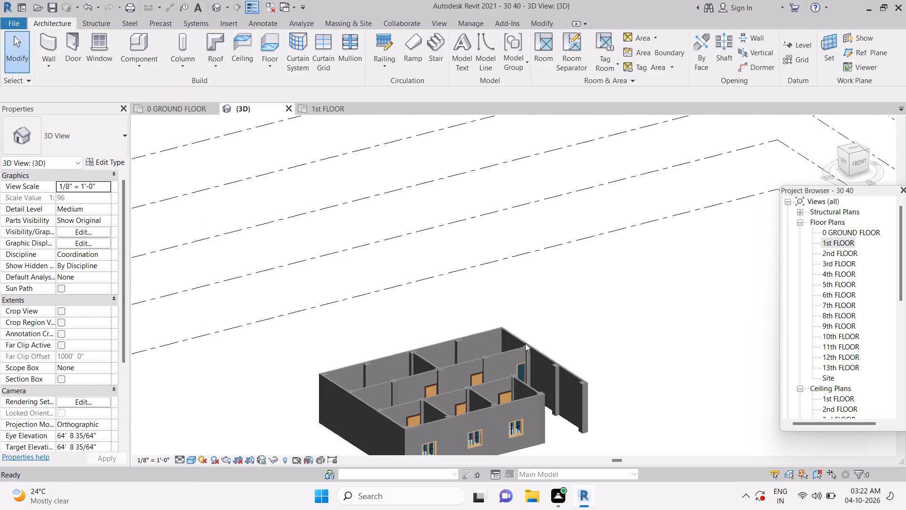
scroll(523, 366, "up", 14)
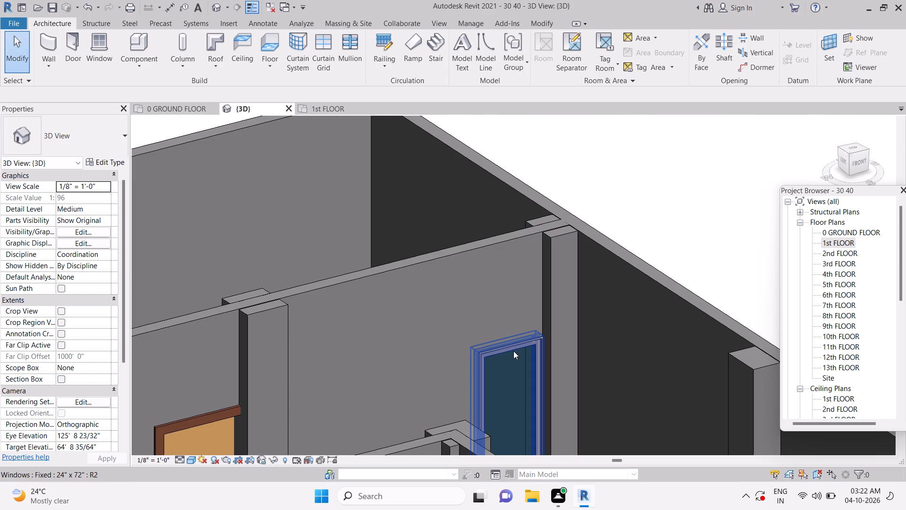
left_click(513, 350)
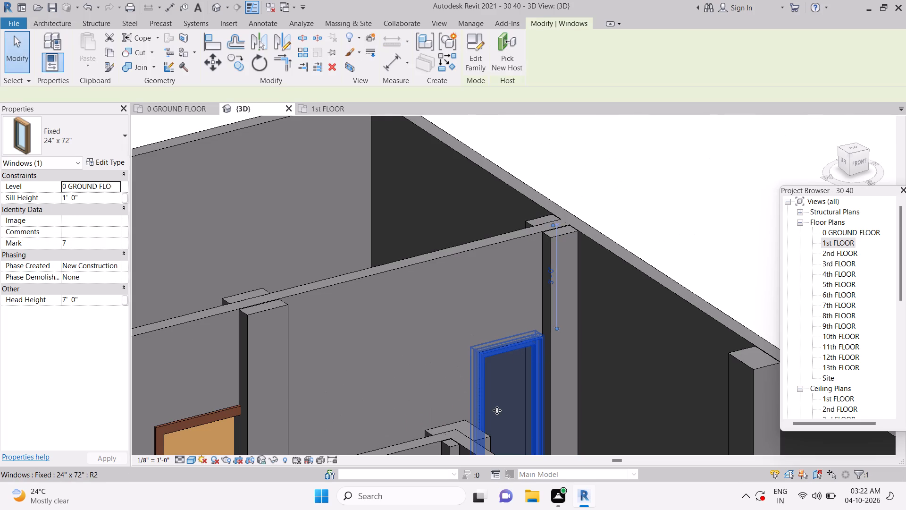
key("Delete")
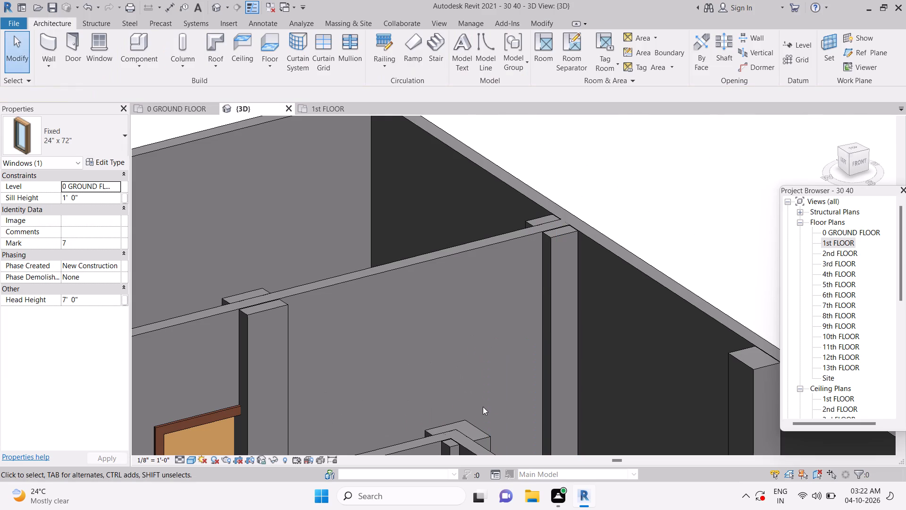
scroll(418, 336, "down", 6)
key("Escape")
key("Escape")
key("Escape")
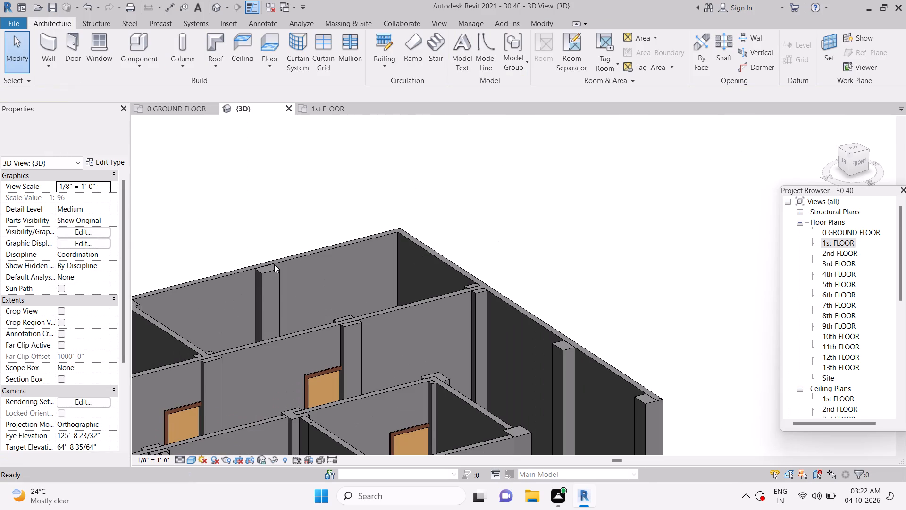
key("Escape")
scroll(439, 324, "down", 4)
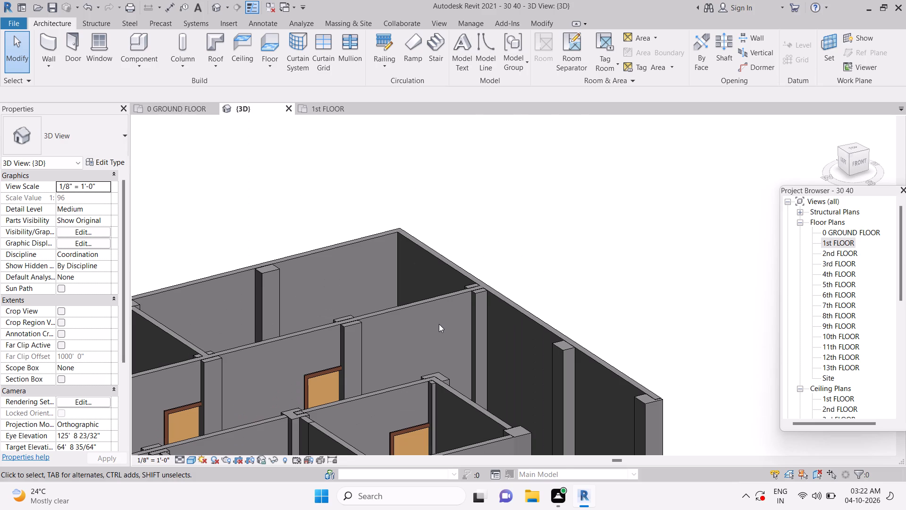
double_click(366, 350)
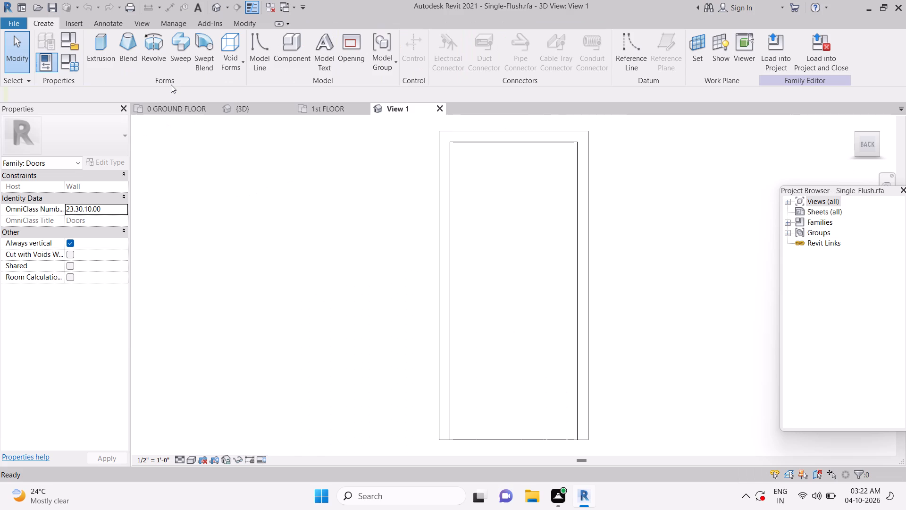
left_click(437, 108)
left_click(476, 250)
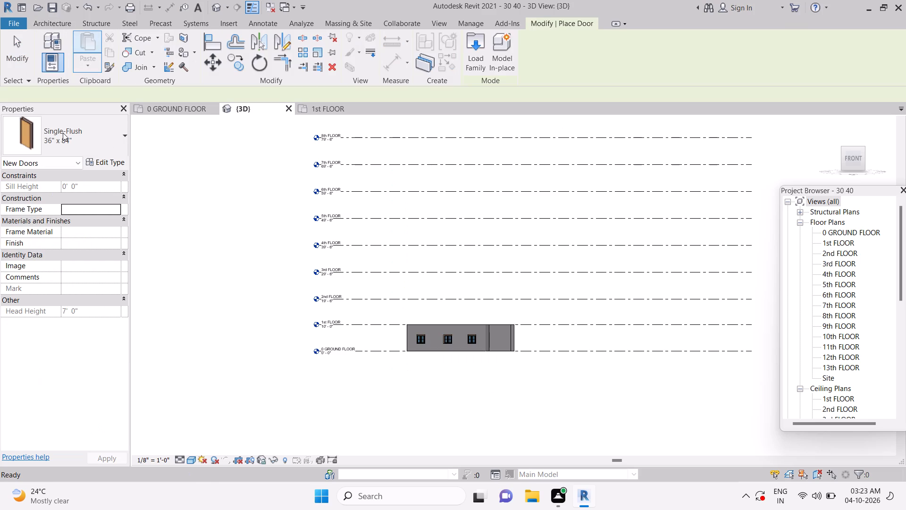
Place a Single-Flush 36" x 84" door in the ground-floor wall on grid 7 between grids 4 and 5.
scroll(503, 340, "up", 9)
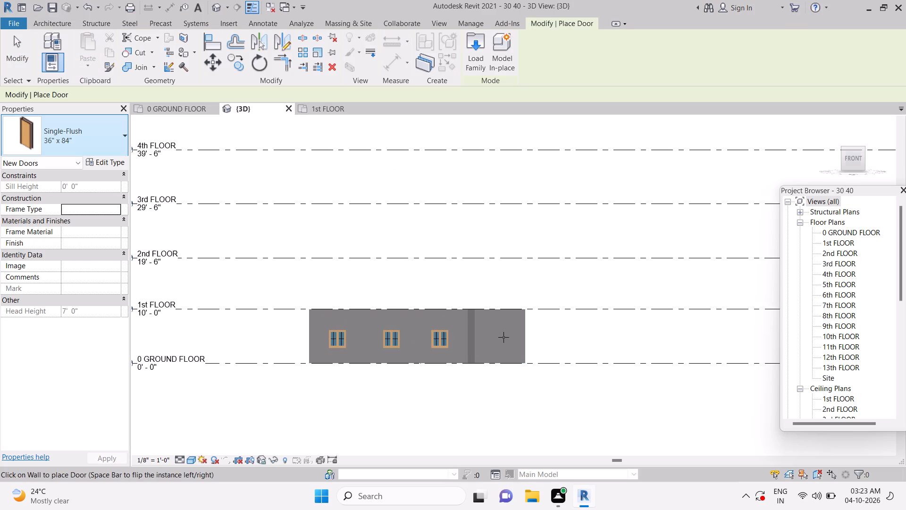
left_click(502, 344)
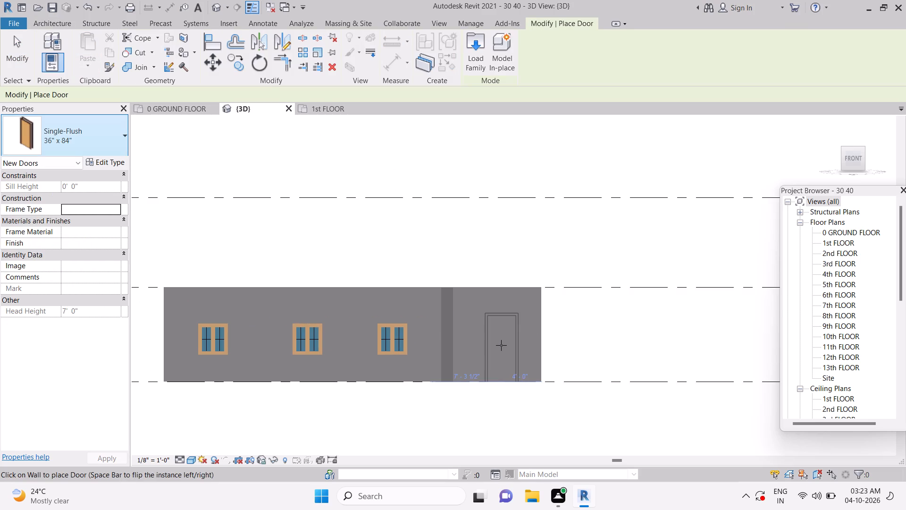
key("Escape")
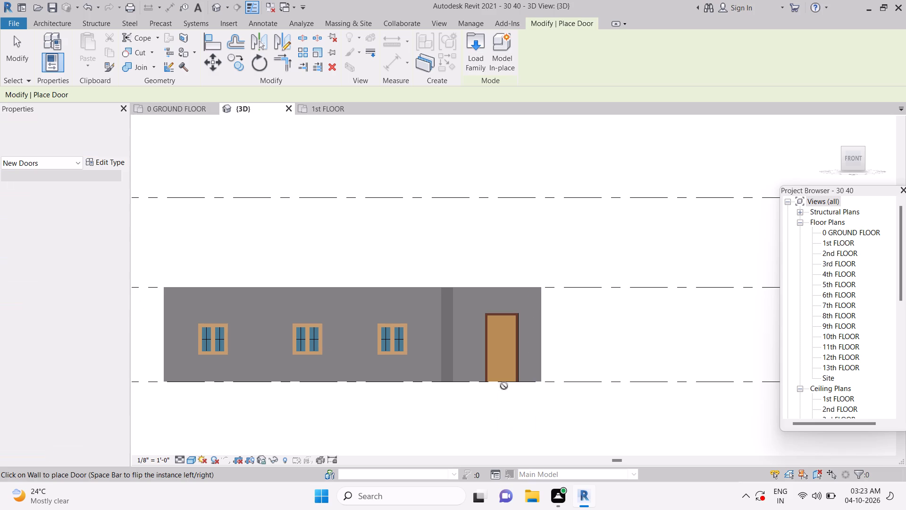
key("Escape")
key("Escape")
key("Escape")
key("Escape")
key("Escape")
Review the room layout and the door and window positions in the 0 GROUND FLOOR plan.
left_click(179, 111)
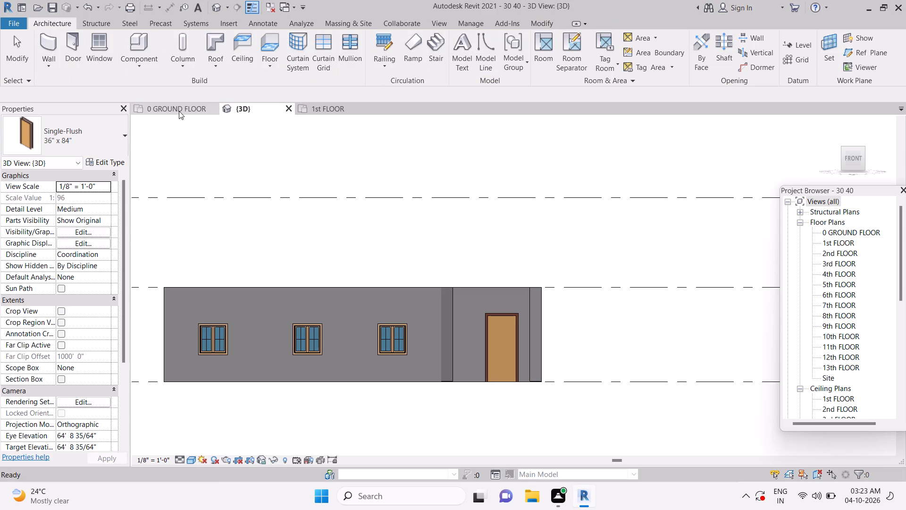
scroll(495, 296, "down", 5)
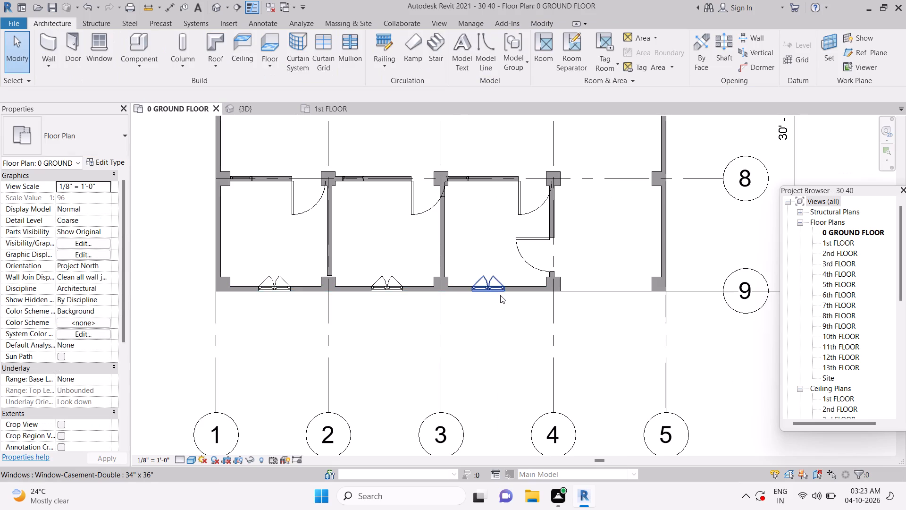
scroll(500, 295, "down", 1)
middle_click_drag(498, 260, 488, 262)
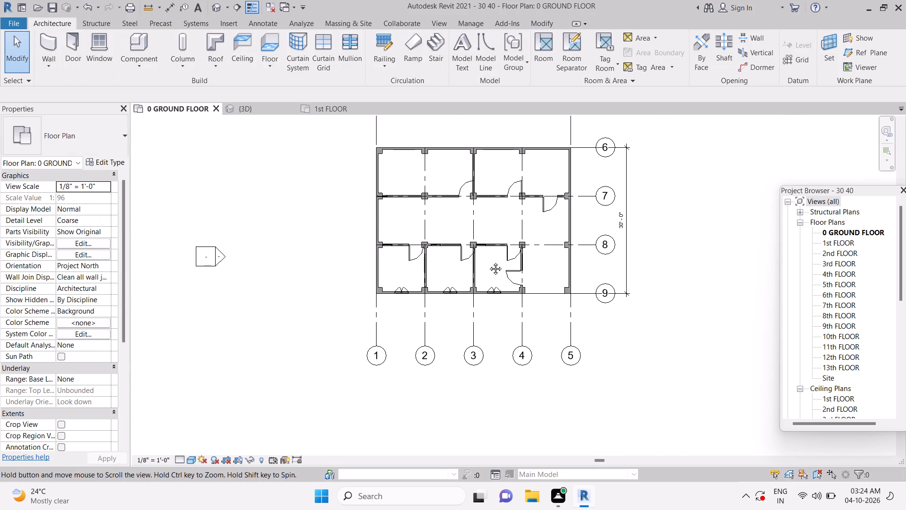
middle_click_drag(488, 262, 487, 262)
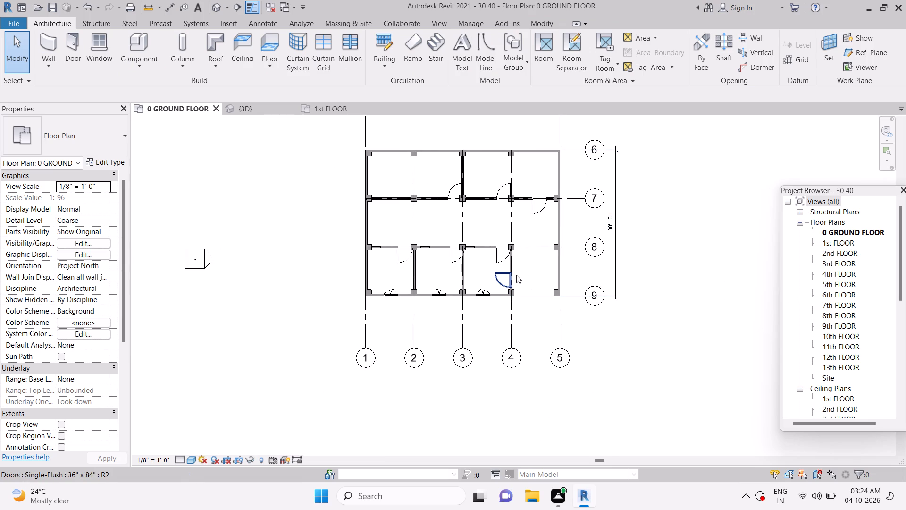
scroll(554, 199, "up", 4)
scroll(411, 309, "down", 1)
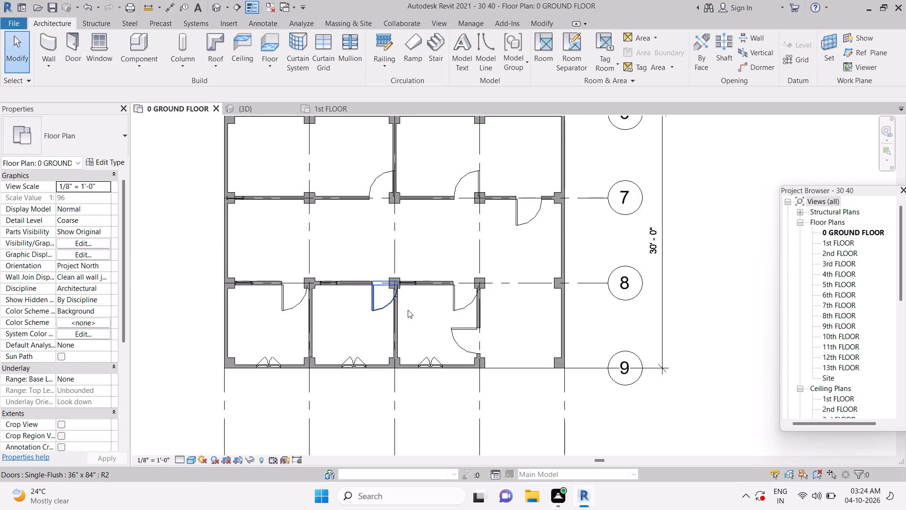
scroll(408, 310, "down", 1)
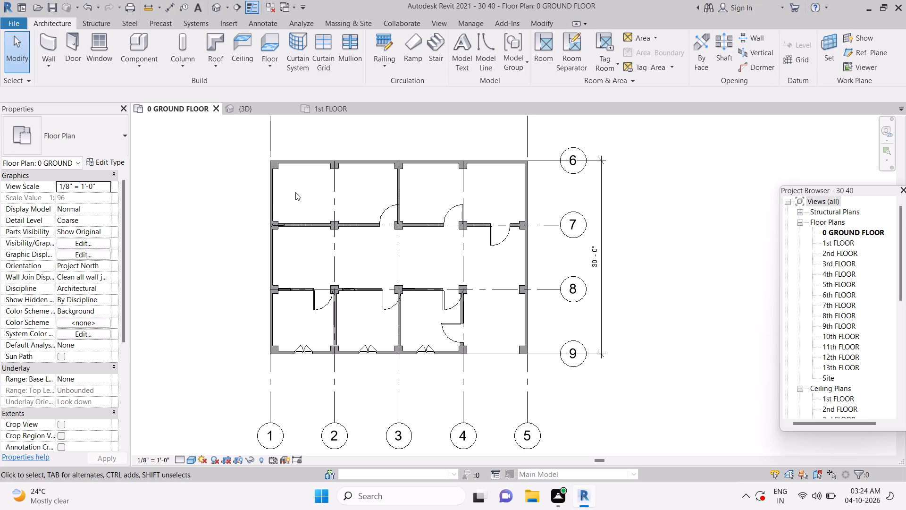
left_click(314, 198)
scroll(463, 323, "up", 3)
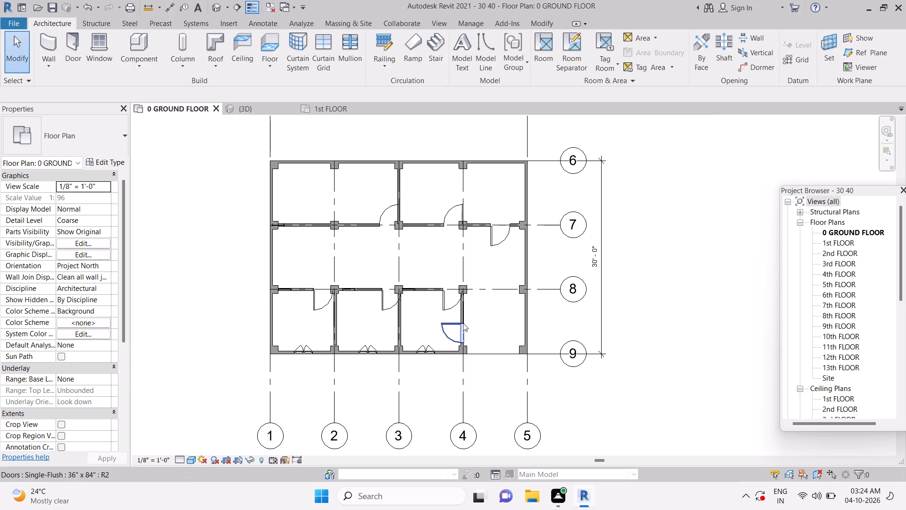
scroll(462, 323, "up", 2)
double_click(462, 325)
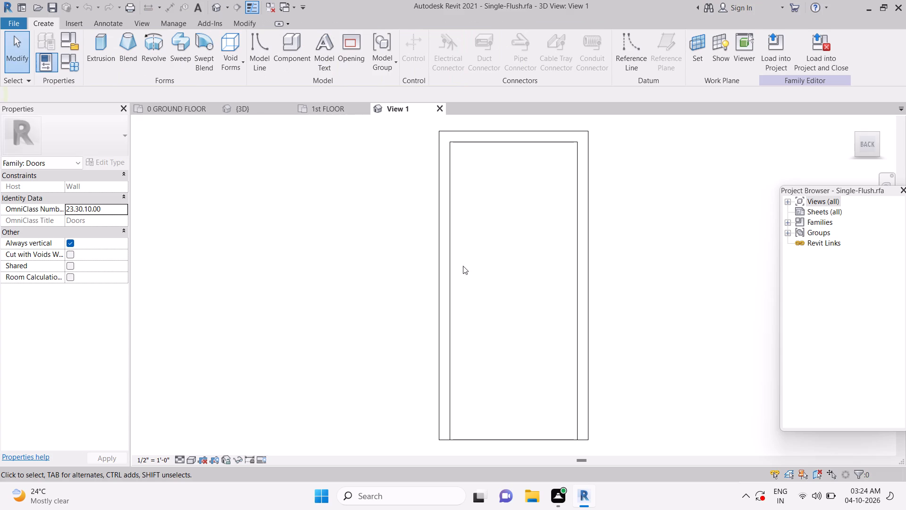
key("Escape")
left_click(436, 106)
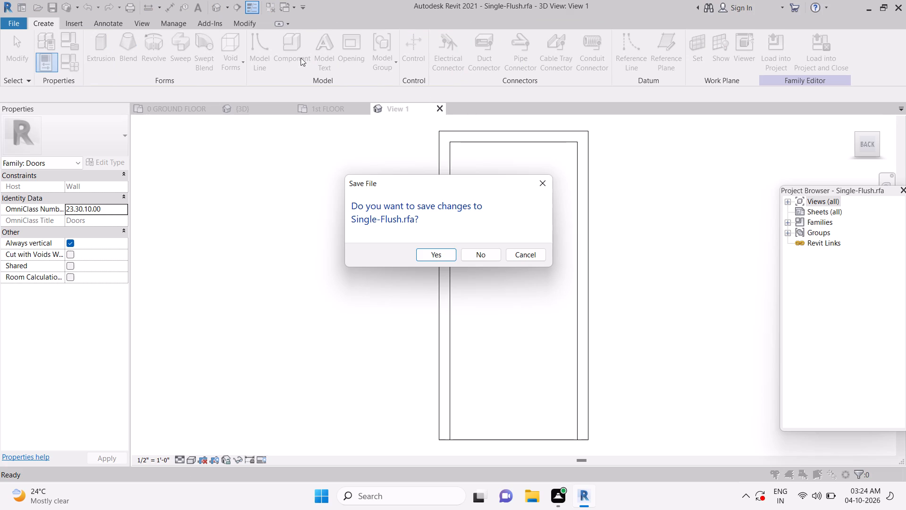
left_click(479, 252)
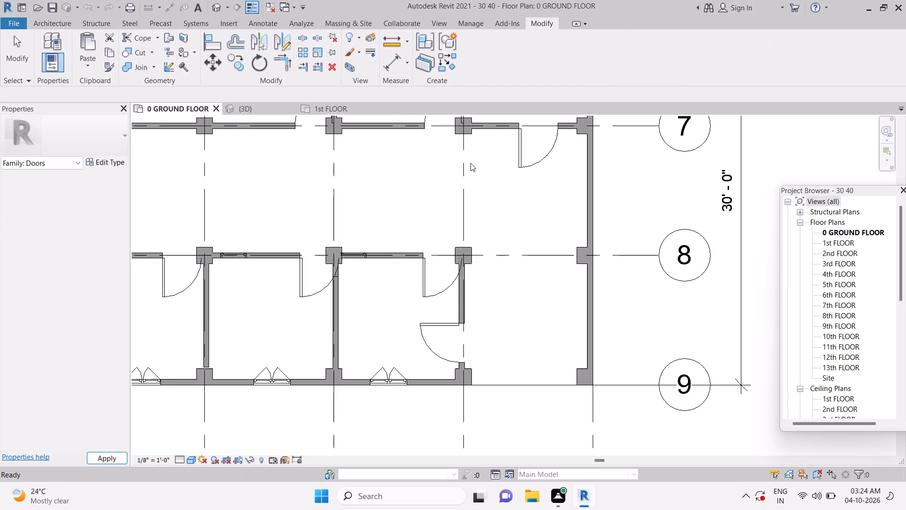
Examine the ground floor's walls, doors and windows from the front and front-left corner in the {3D} view.
left_click(256, 111)
scroll(462, 246, "down", 5)
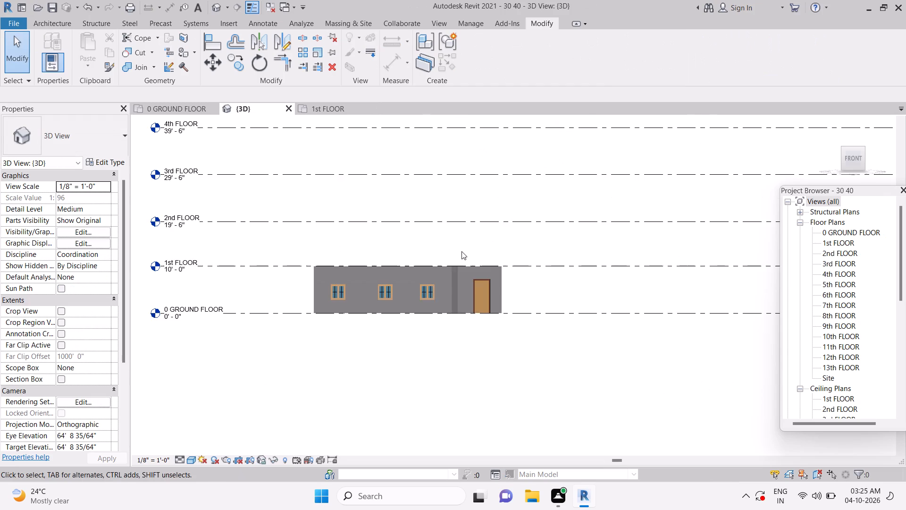
middle_click_drag(499, 256, 459, 362)
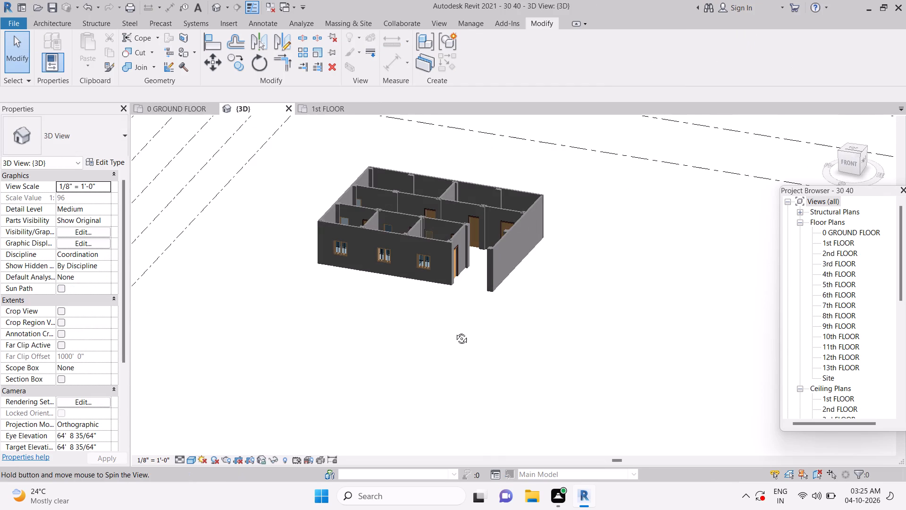
key("Escape")
key("Escape")
middle_click_drag(454, 331, 583, 331, "shift")
key("Escape")
key("Escape")
key("Escape")
key("Escape")
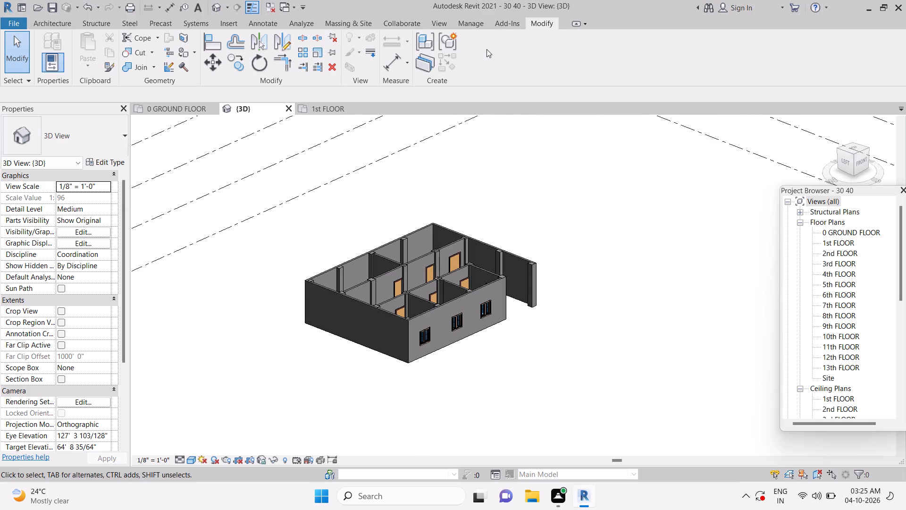
Open the project's Materials settings with the whole ground-floor model in the 3D view.
left_click(474, 25)
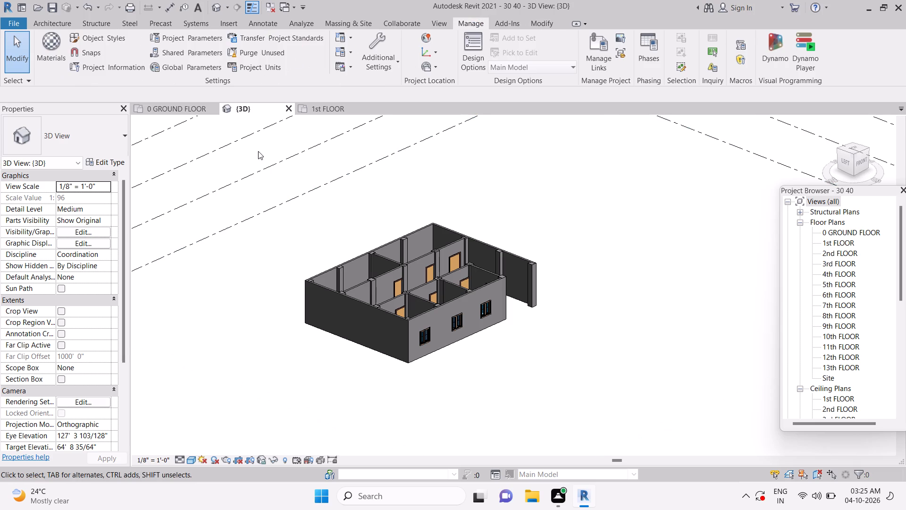
scroll(278, 144, "down", 1)
left_click(57, 63)
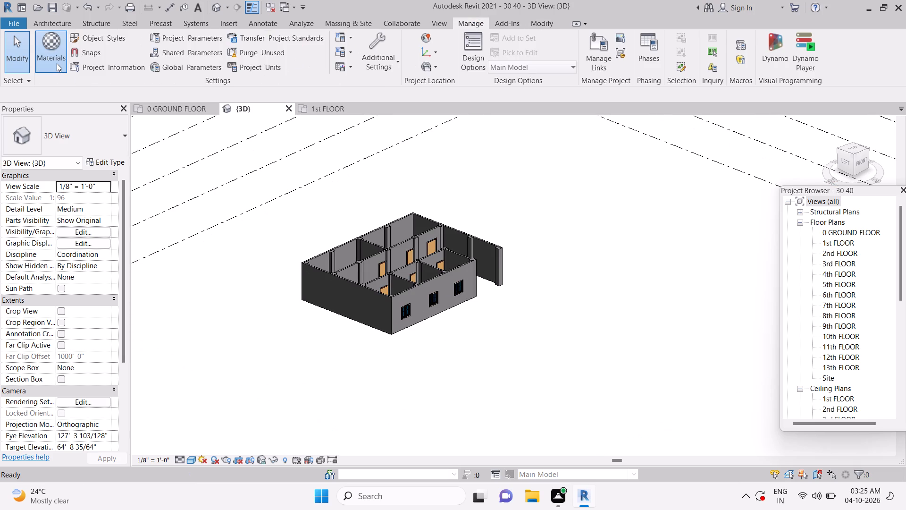
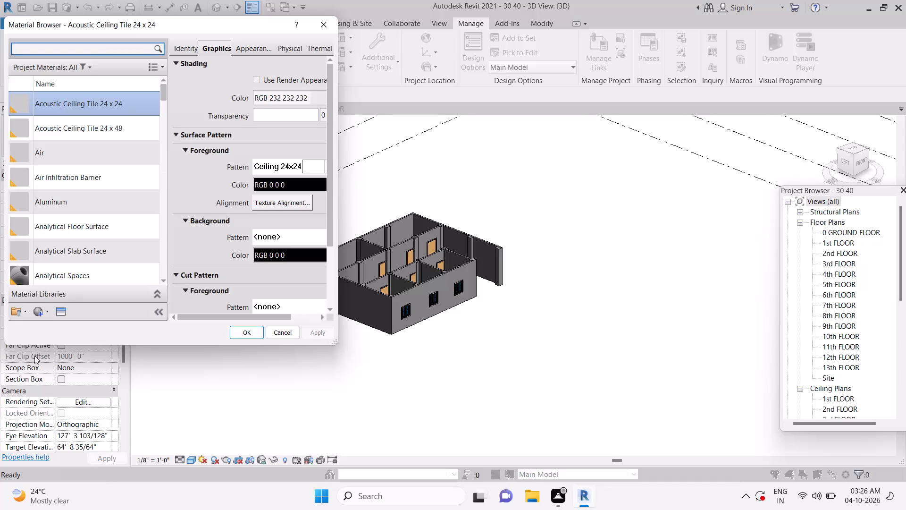
Create a new project material and name it "out side wall".
left_click(47, 314)
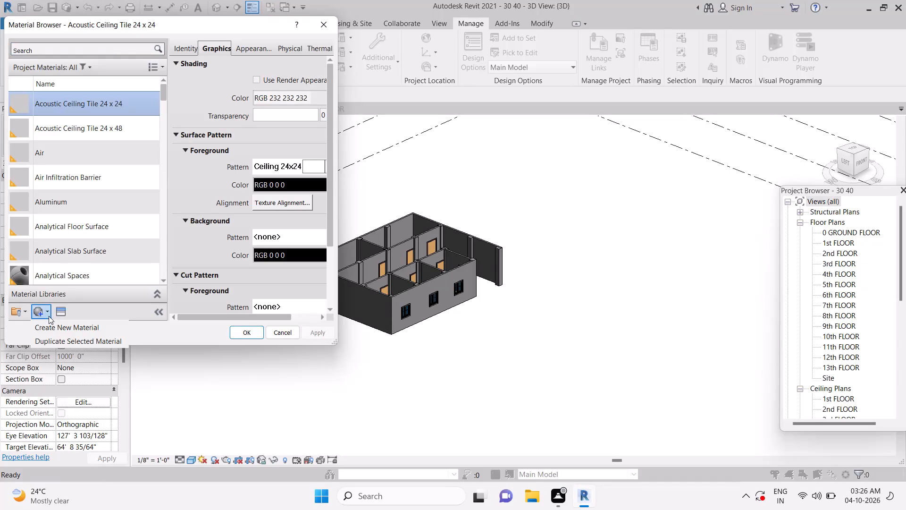
left_click(56, 331)
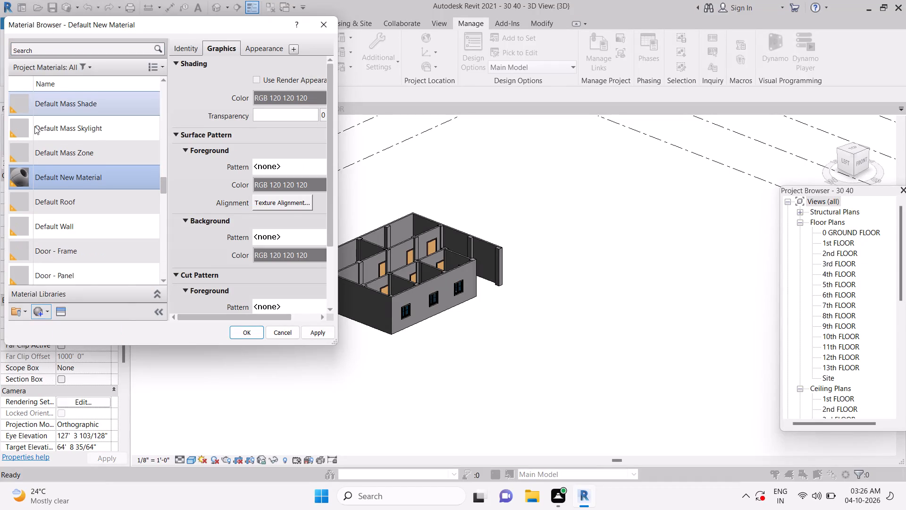
right_click(63, 174)
left_click(82, 178)
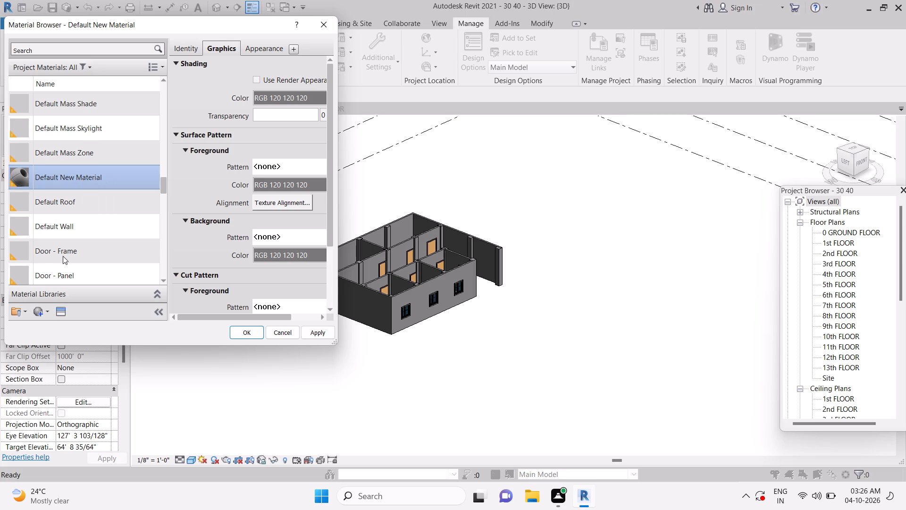
right_click(75, 180)
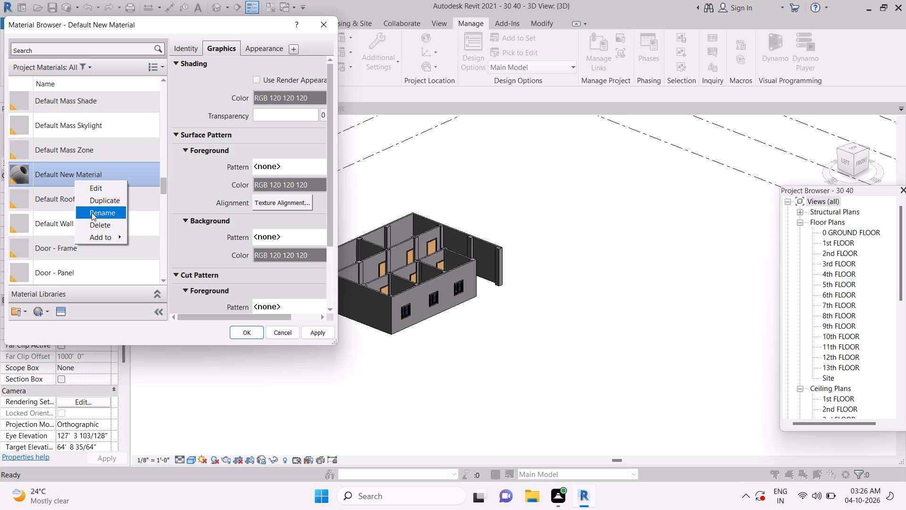
left_click(92, 212)
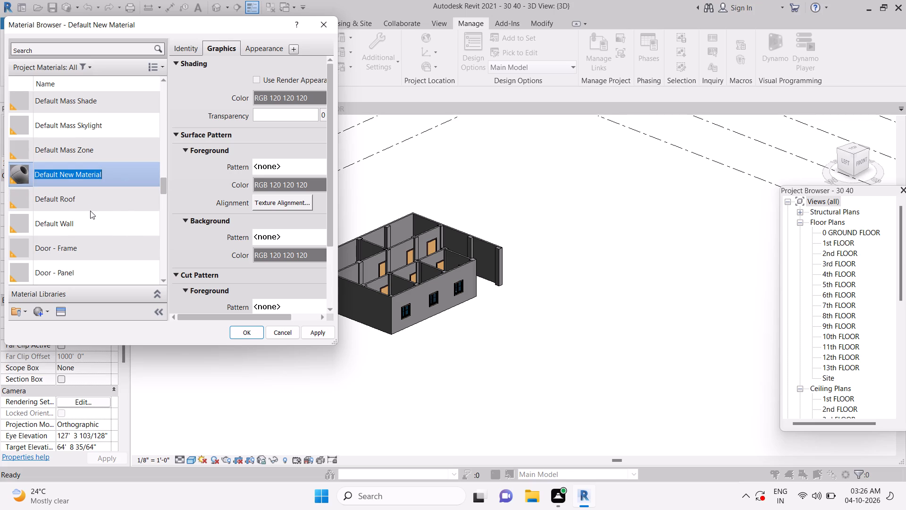
type("out sie")
key("space")
key("BackSpace")
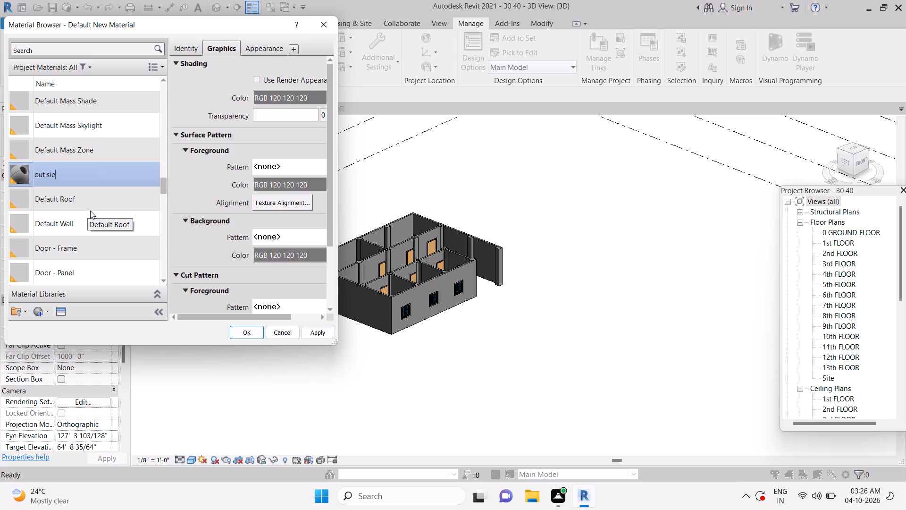
key("BackSpace")
type("de")
key("space")
type("wa")
type("ll")
Replace the out side wall material's appearance asset with 1.5in Square - Medium Blue from the Appearance Library.
left_click(271, 51)
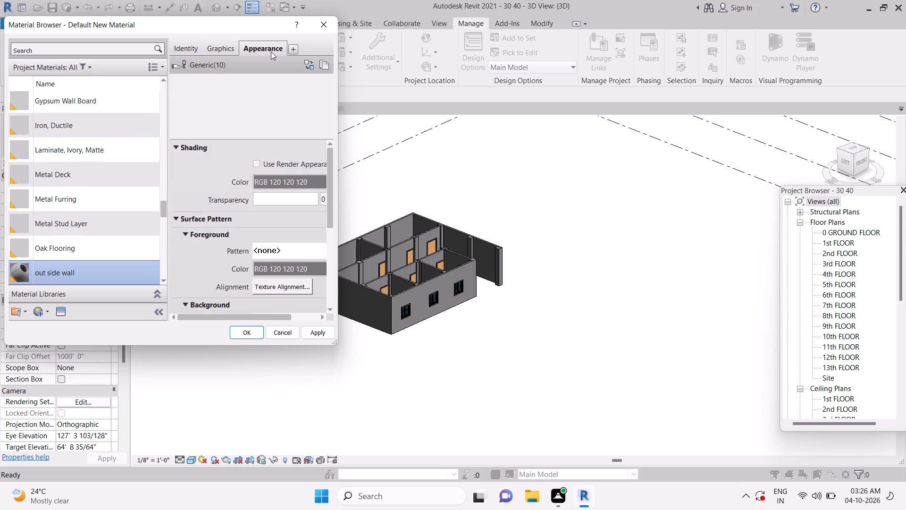
left_click(257, 164)
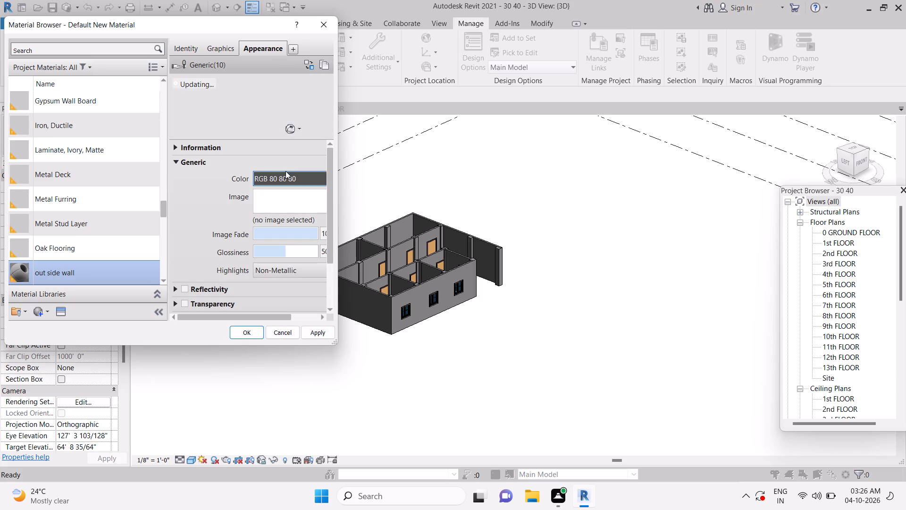
left_click(309, 68)
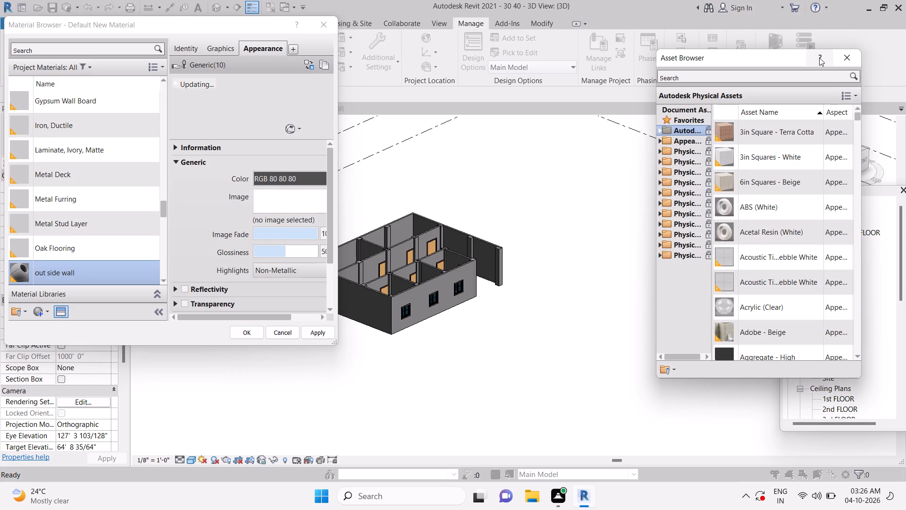
left_click(688, 140)
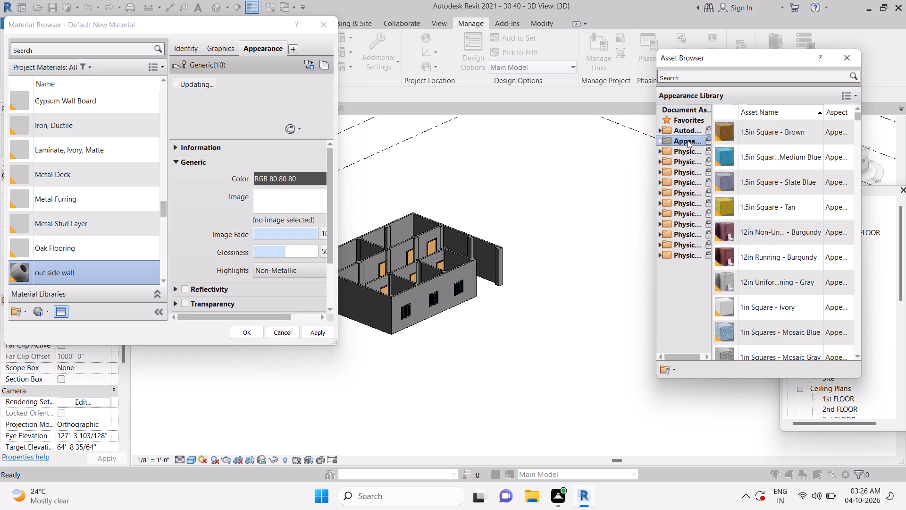
left_click(753, 153)
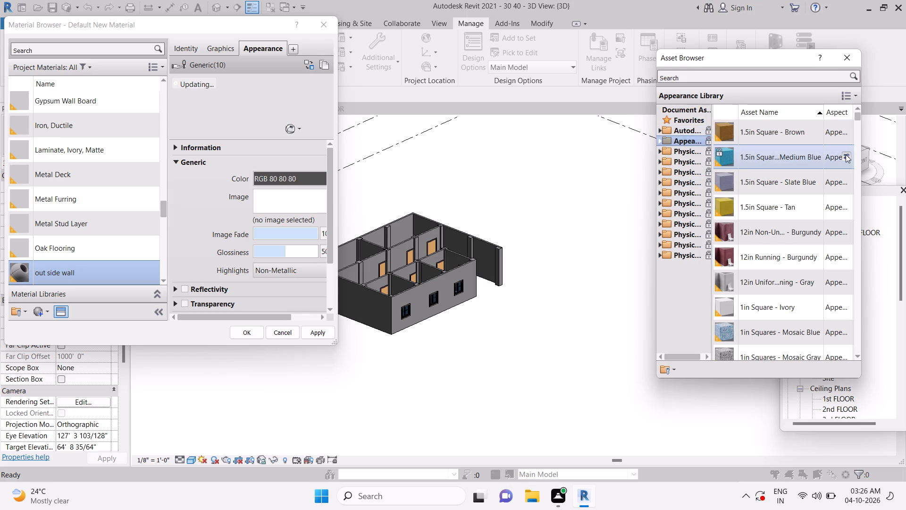
left_click(846, 154)
triple_click(846, 154)
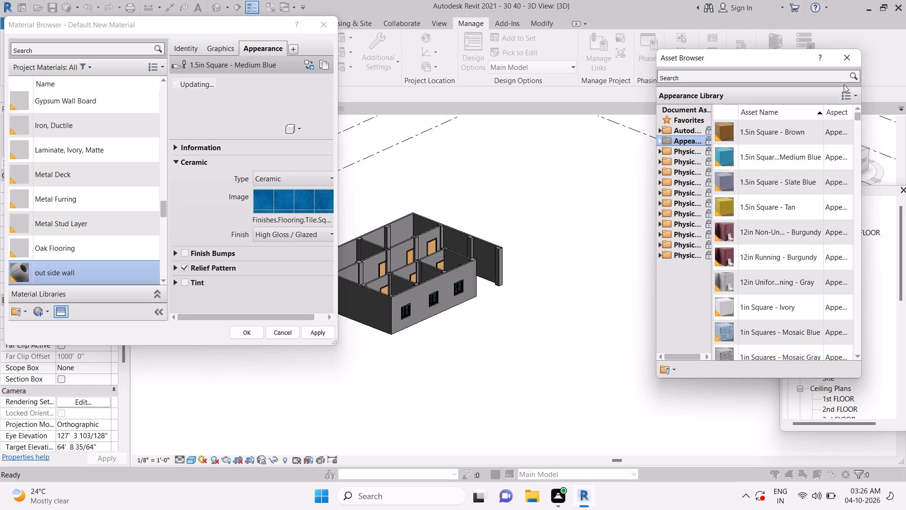
left_click(852, 59)
Make the out side wall material's shading use its render appearance, and apply the material changes.
left_click(222, 53)
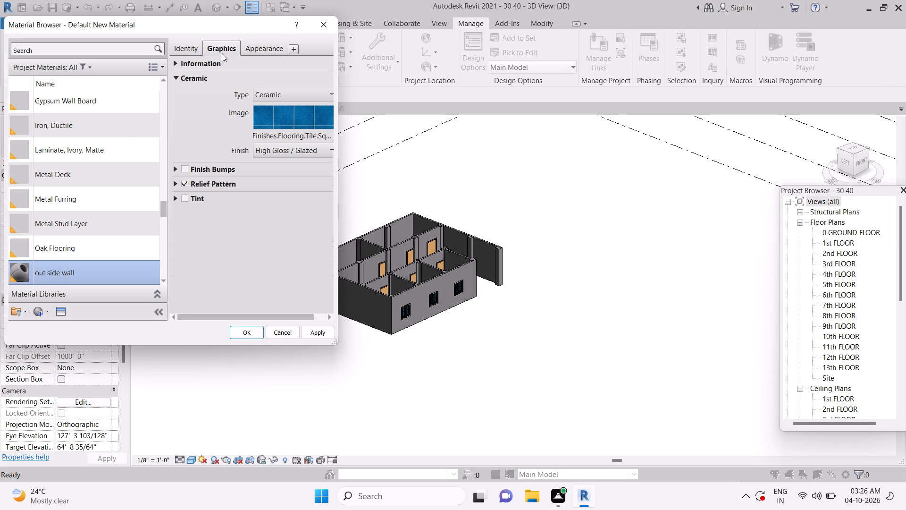
left_click(258, 80)
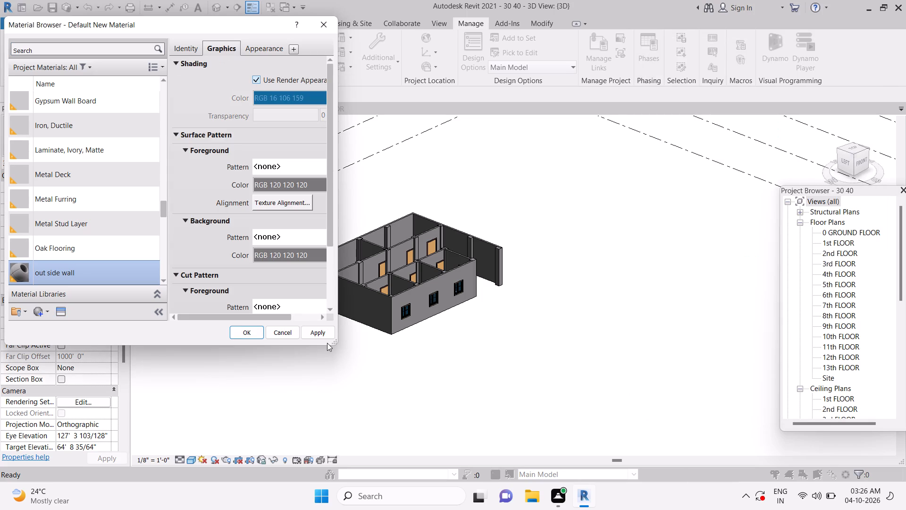
left_click(318, 335)
left_click(250, 331)
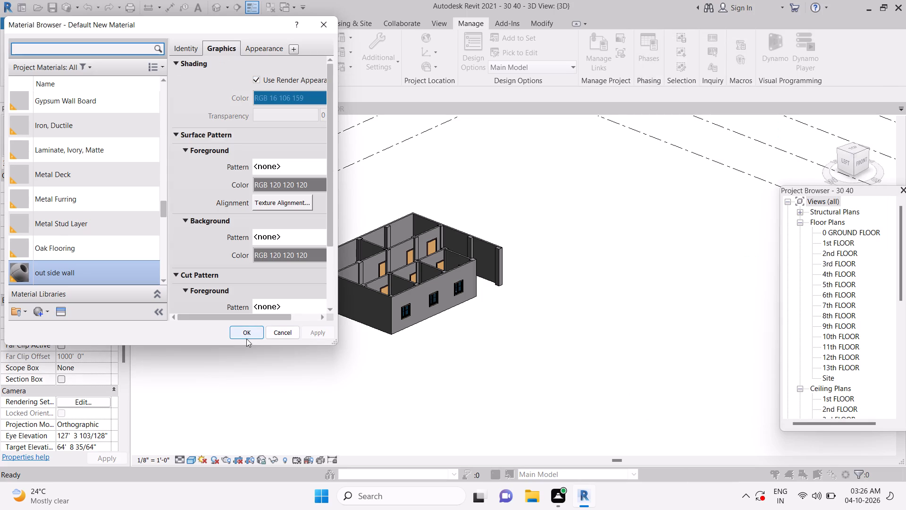
Paint the exterior face of the front wall with the three windows using the out side wall material.
scroll(408, 292, "up", 5)
key("p")
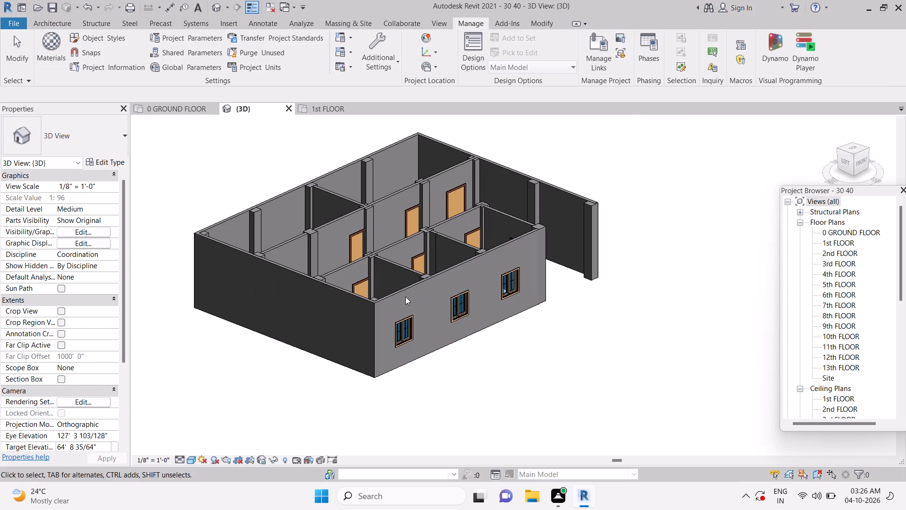
key("t")
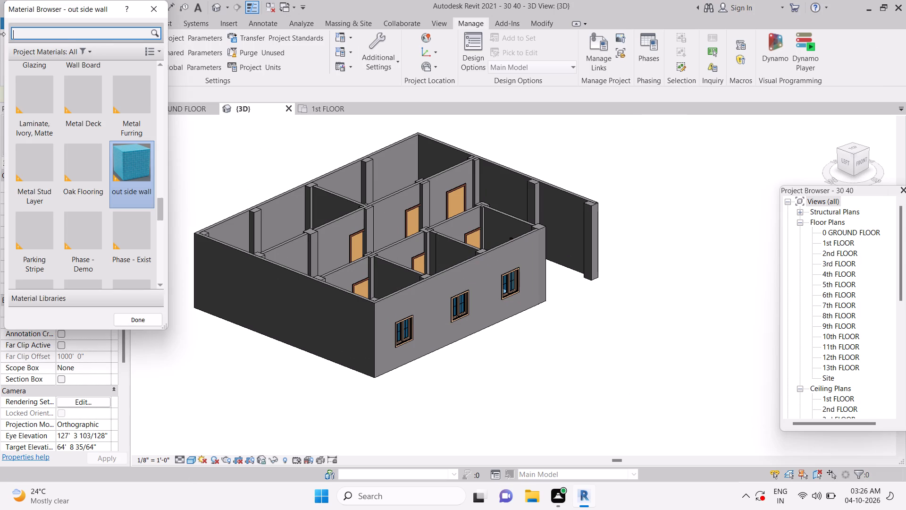
left_click(129, 221)
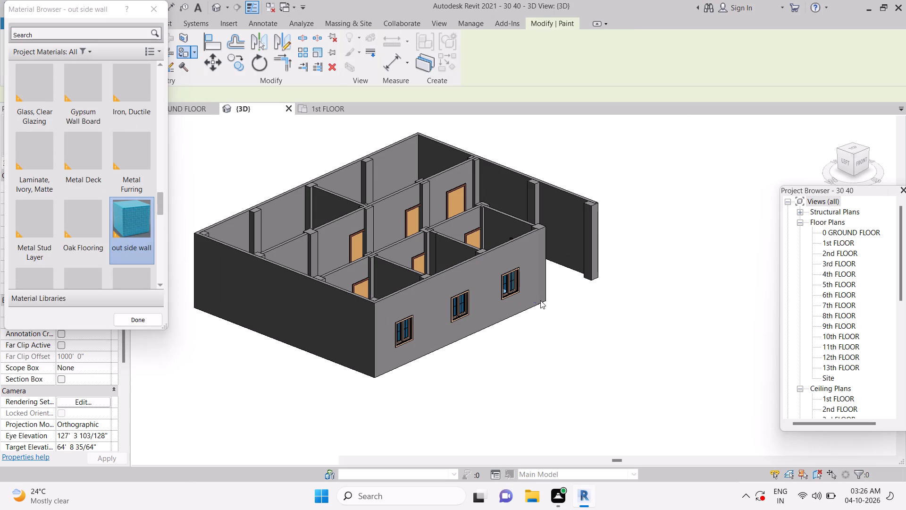
left_click(446, 280)
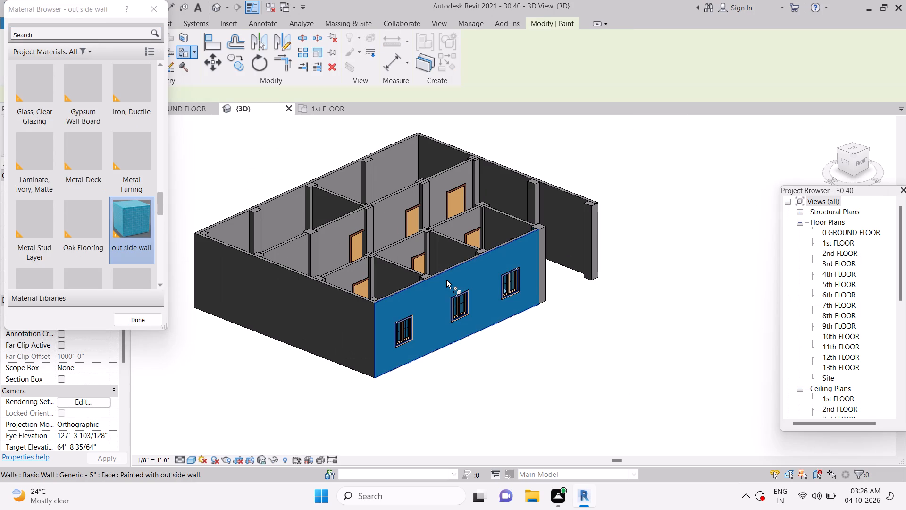
Paint the front face of the column at the open end of the windowed front wall with out side wall, and finish painting.
middle_click_drag(570, 349, 492, 311, "shift")
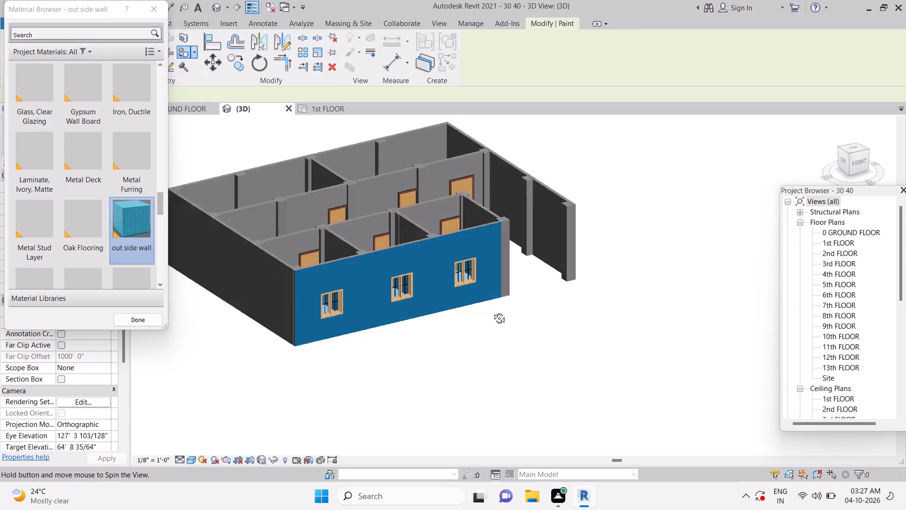
middle_click_drag(492, 311, 439, 296, "shift")
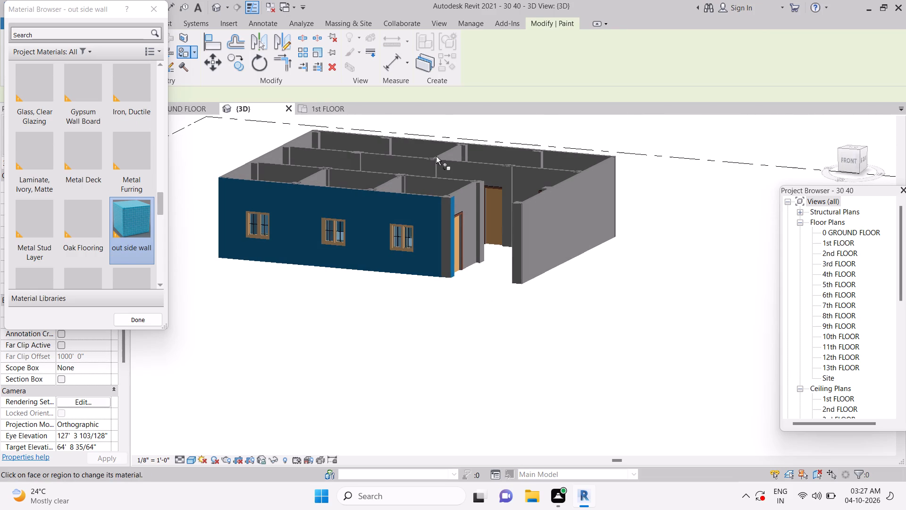
scroll(436, 199, "up", 13)
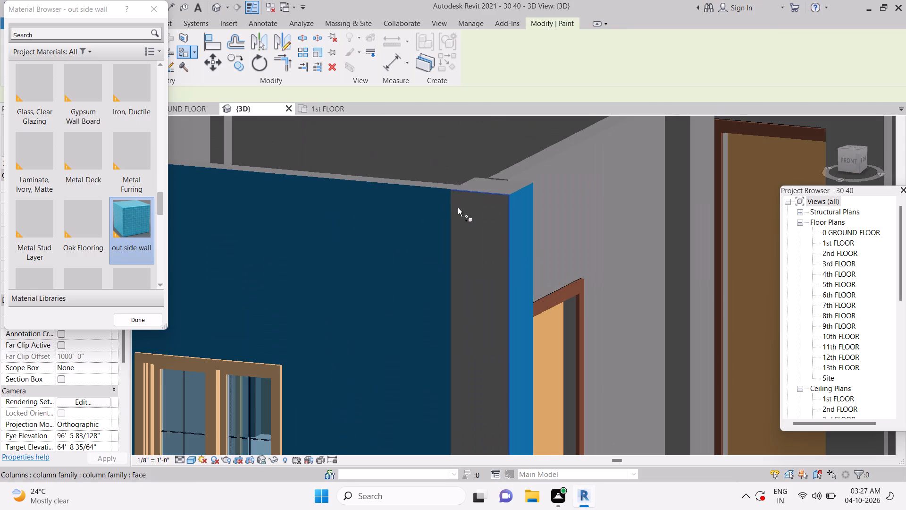
key("Tab")
key("Tab")
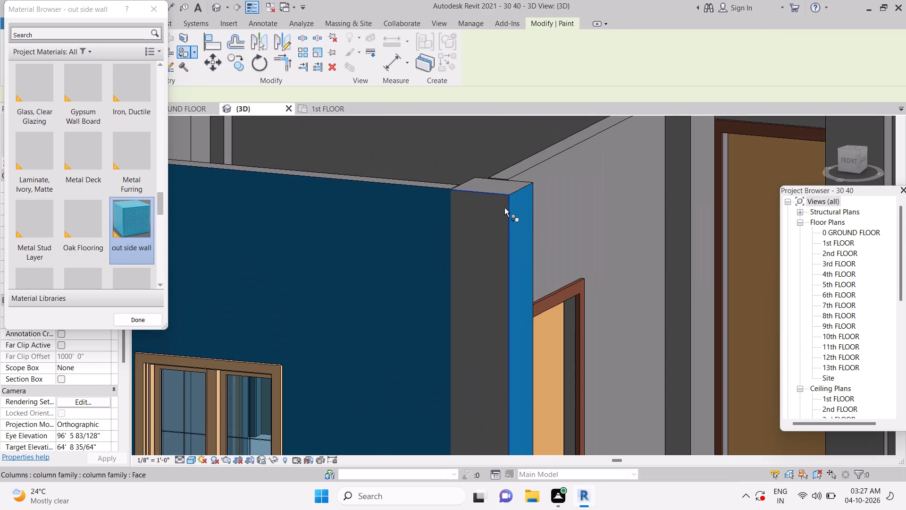
left_click(496, 210)
scroll(494, 211, "down", 7)
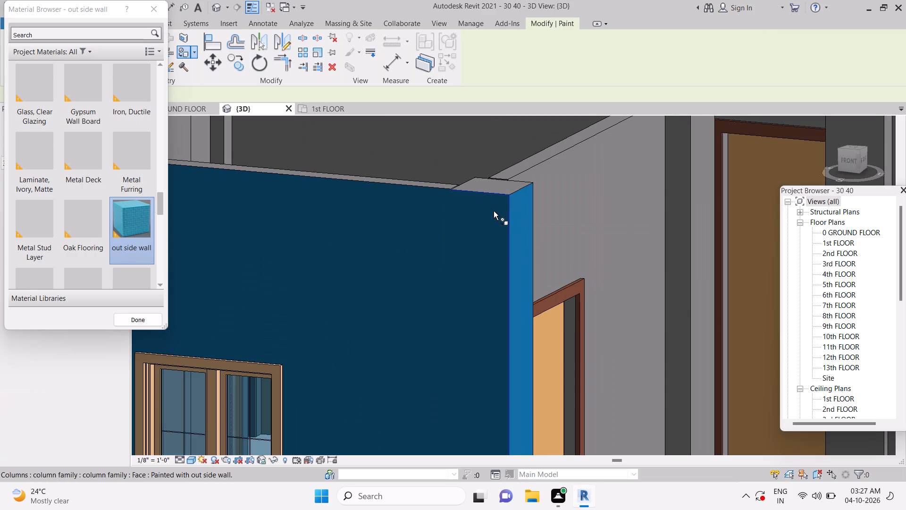
scroll(527, 233, "down", 4)
scroll(533, 295, "down", 4)
middle_click_drag(522, 317, 526, 316, "shift")
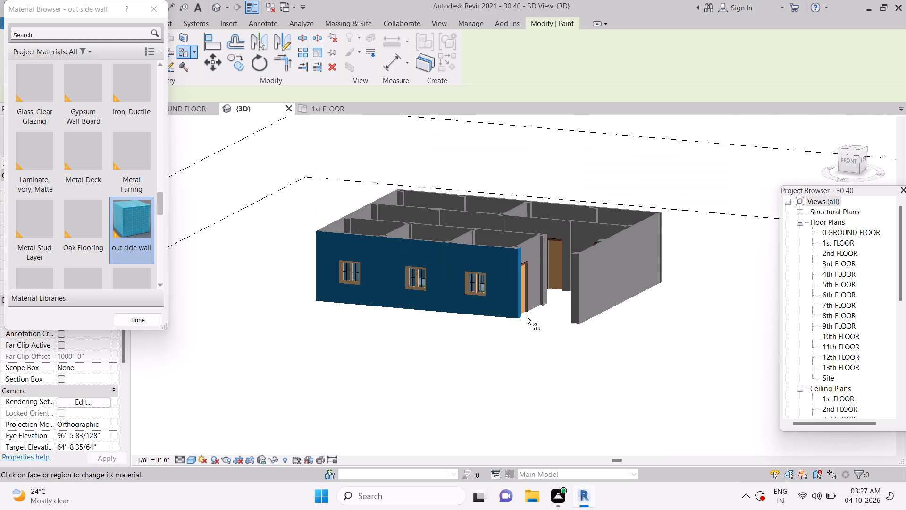
middle_click_drag(526, 316, 496, 364, "shift")
scroll(546, 340, "up", 1, "shift")
middle_click_drag(533, 352, 562, 356, "shift")
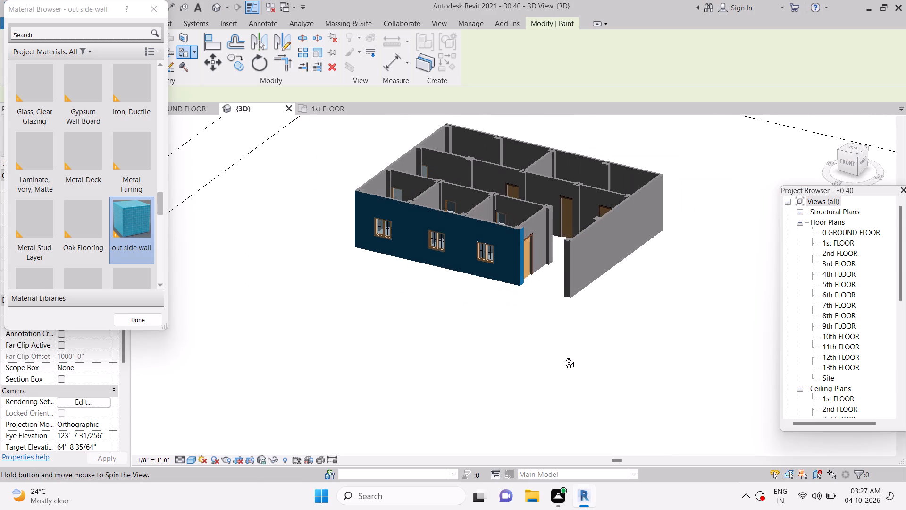
middle_click_drag(562, 356, 556, 367, "shift")
key("Escape")
key("Escape")
key("Escape")
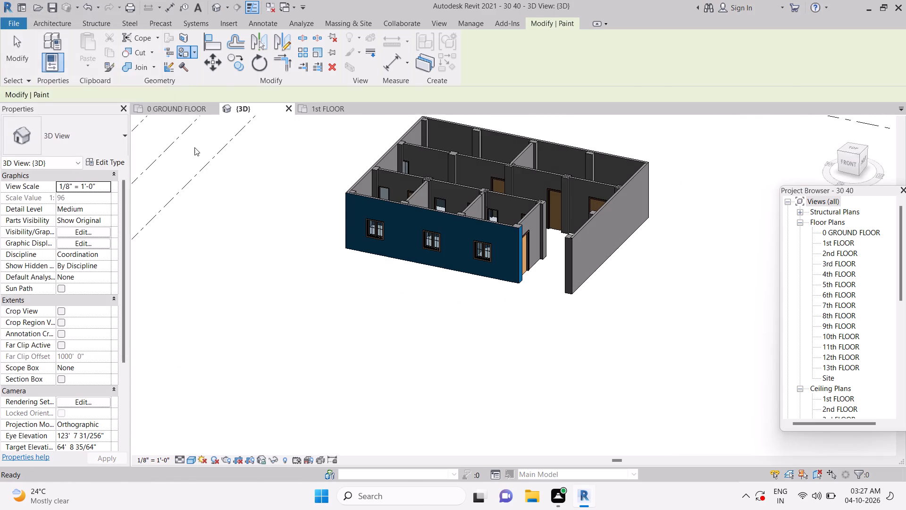
Create another new project material and name it "inside wall".
left_click(53, 58)
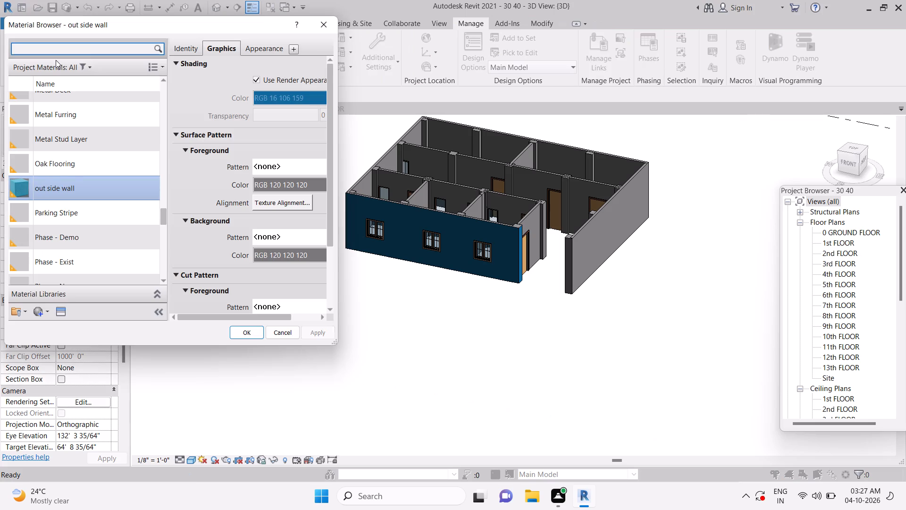
left_click(47, 315)
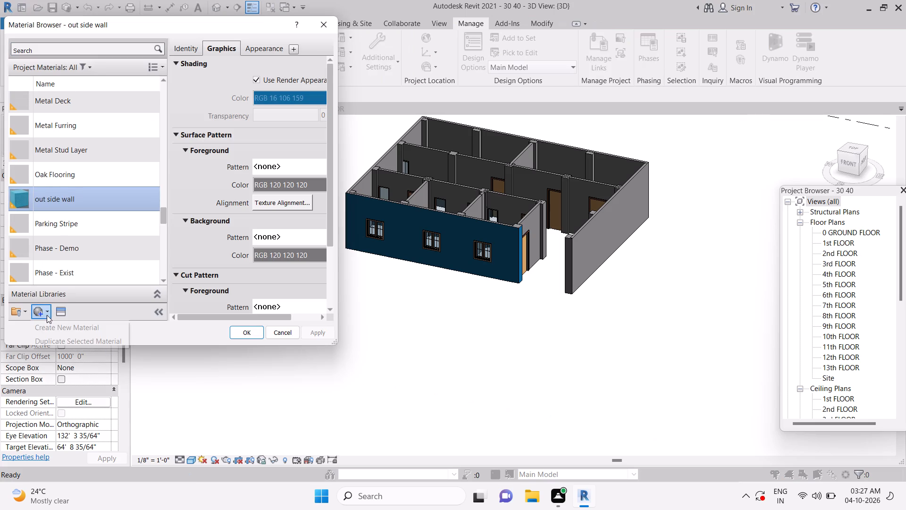
left_click(54, 326)
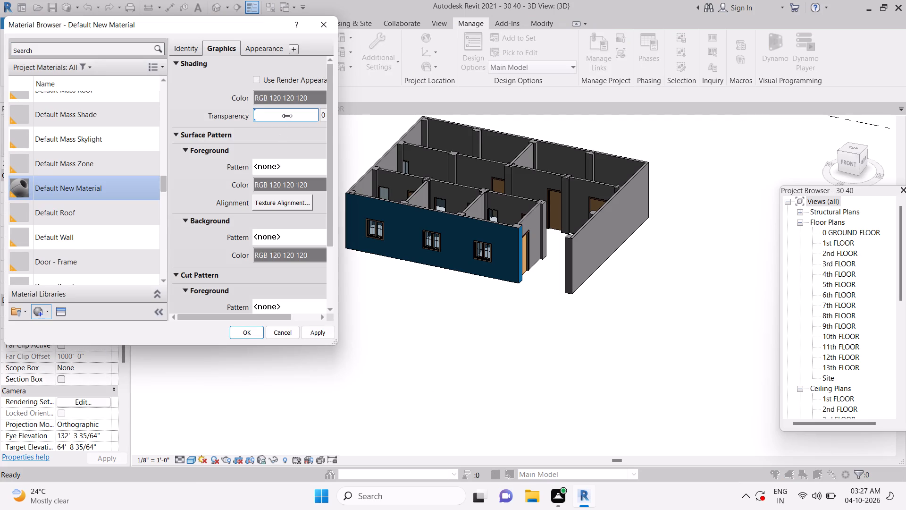
left_click(271, 51)
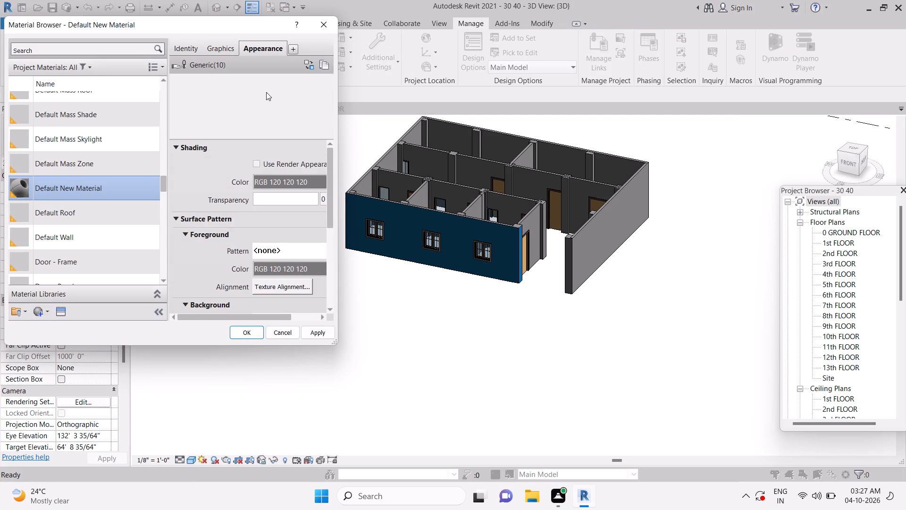
right_click(75, 180)
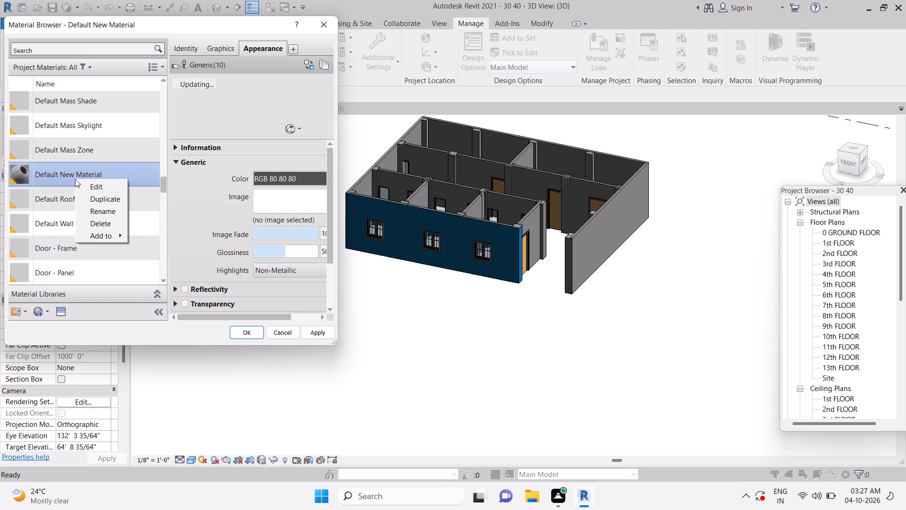
left_click(95, 210)
type("in")
type("side")
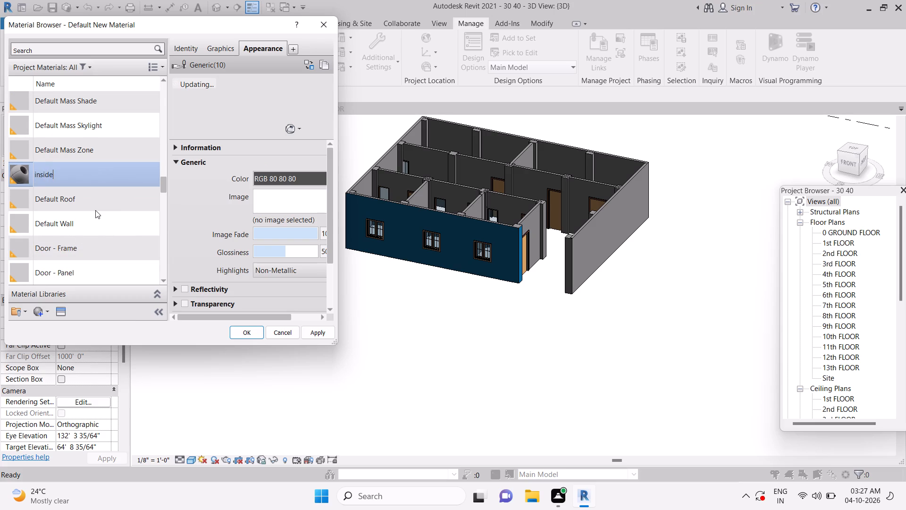
key("space")
type("wall")
Replace the inside wall material's appearance with the 6in Bricks - Lime Green asset from the Appearance Library.
left_click(308, 69)
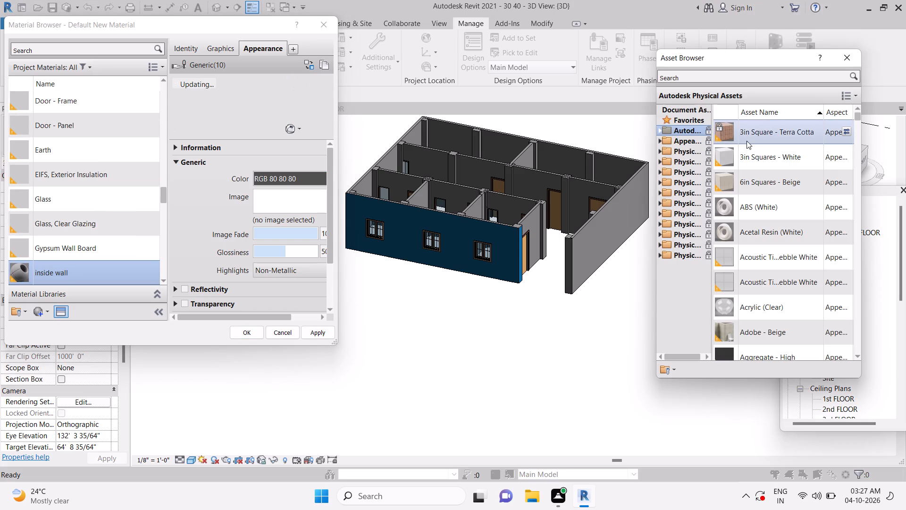
left_click(687, 138)
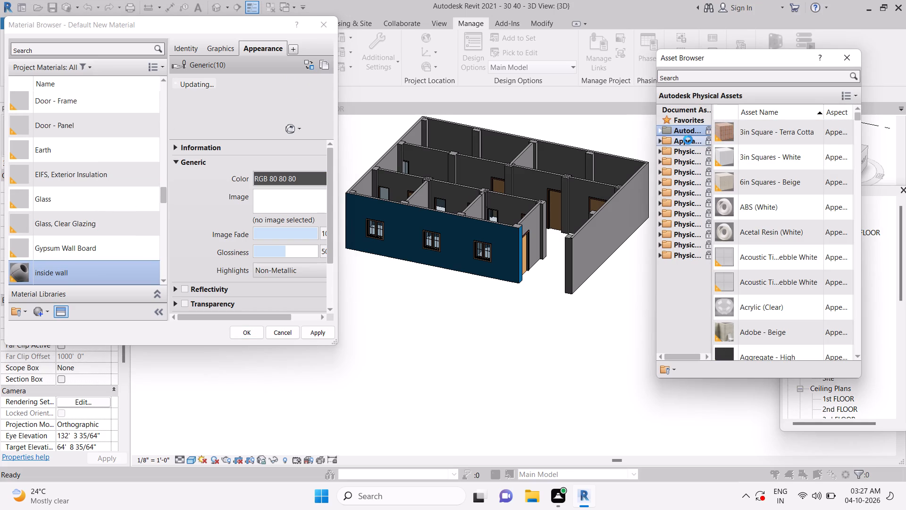
scroll(756, 274, "down", 2)
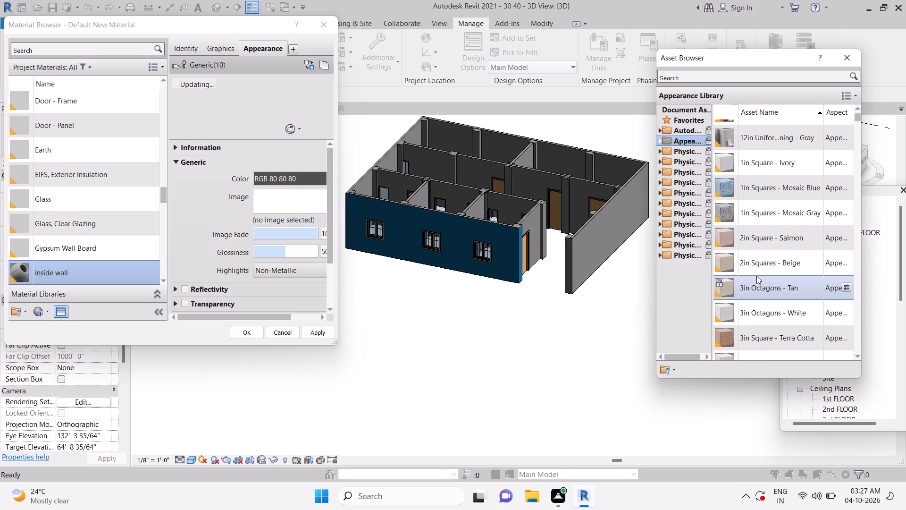
scroll(756, 274, "up", 1)
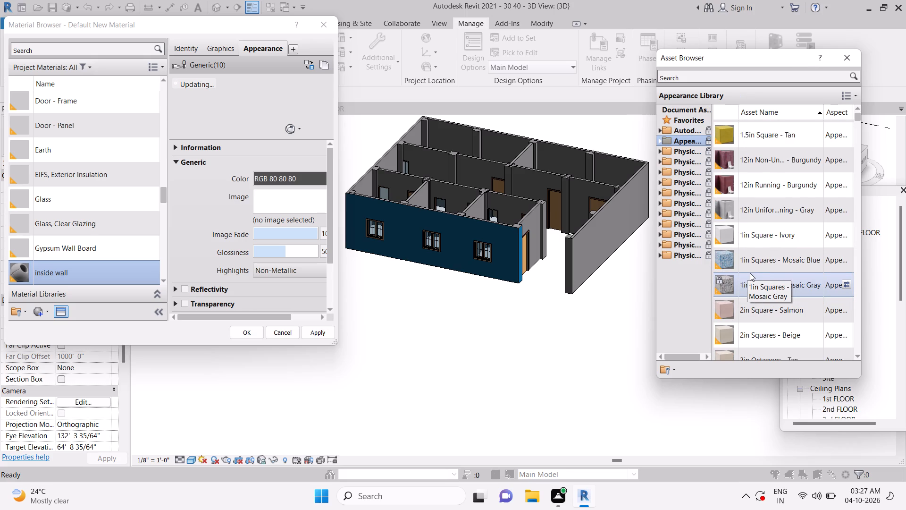
scroll(748, 270, "down", 3)
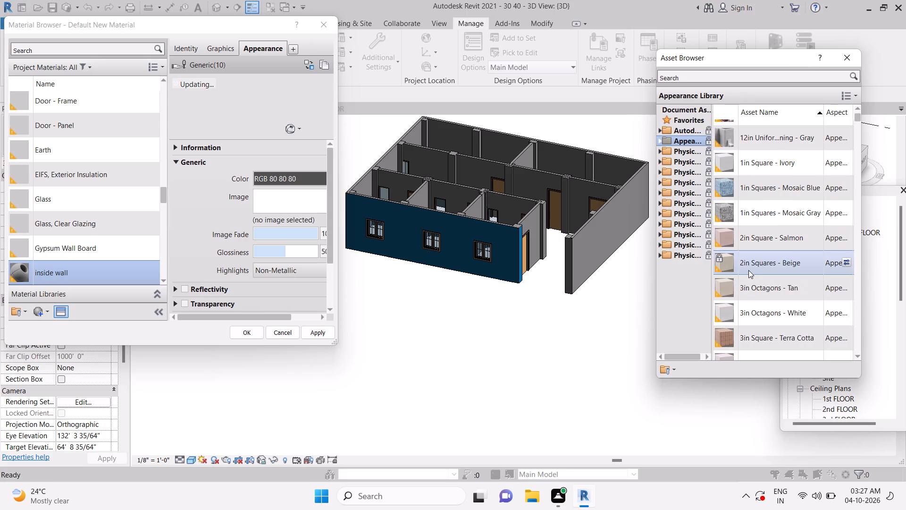
scroll(748, 270, "down", 2)
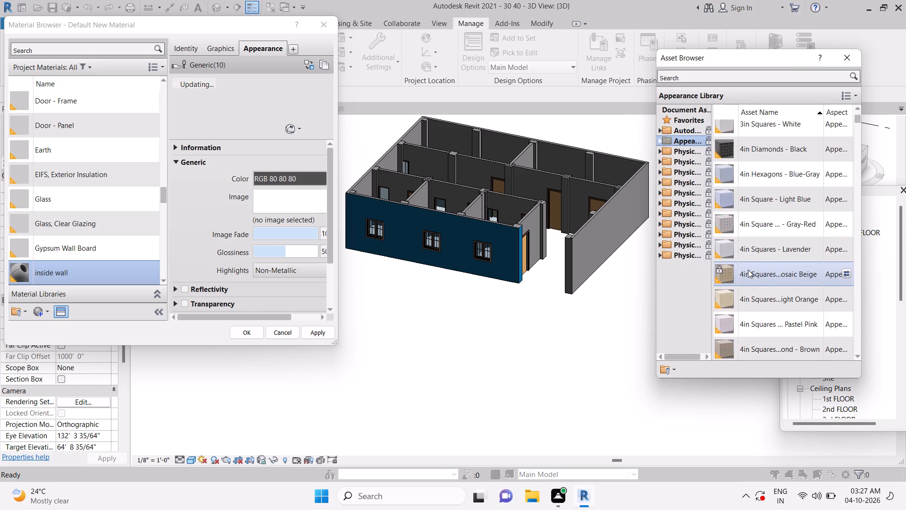
scroll(748, 270, "down", 2)
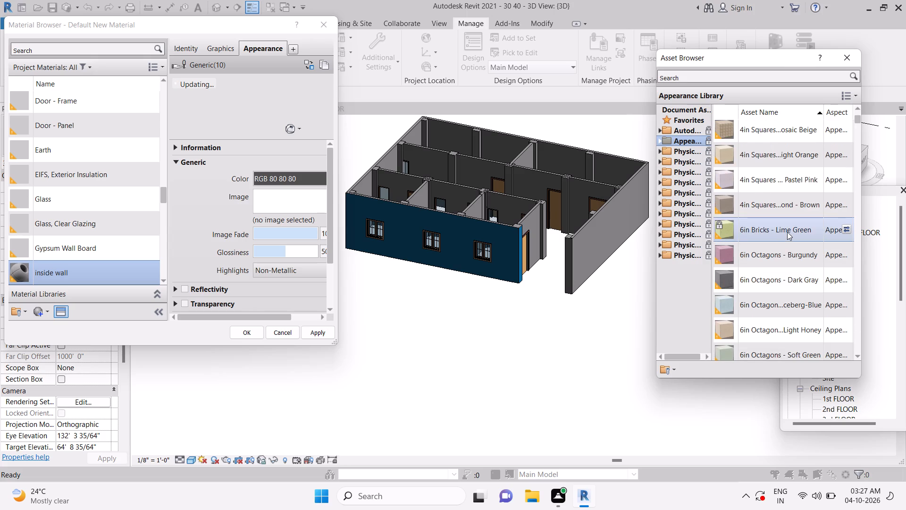
left_click(846, 229)
triple_click(846, 229)
left_click(846, 229)
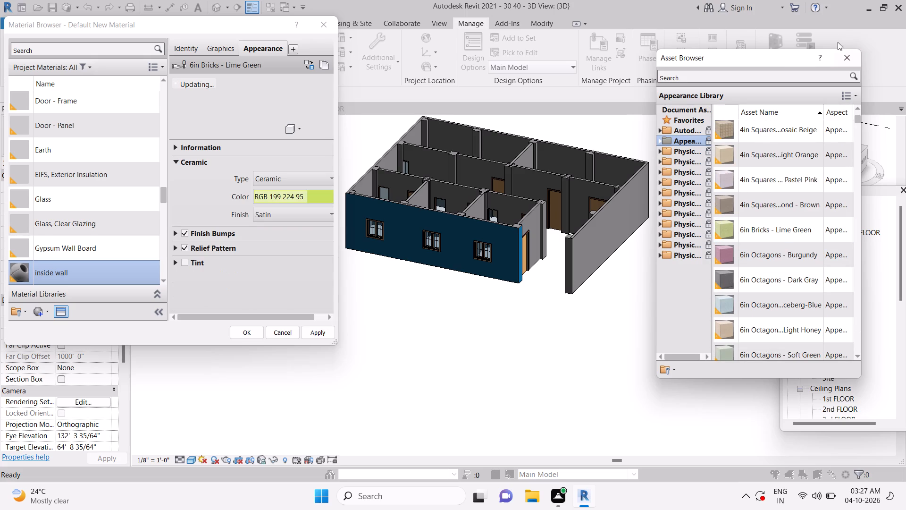
left_click(844, 52)
Make the inside wall material's shading use its render appearance, and apply the material changes.
left_click(223, 49)
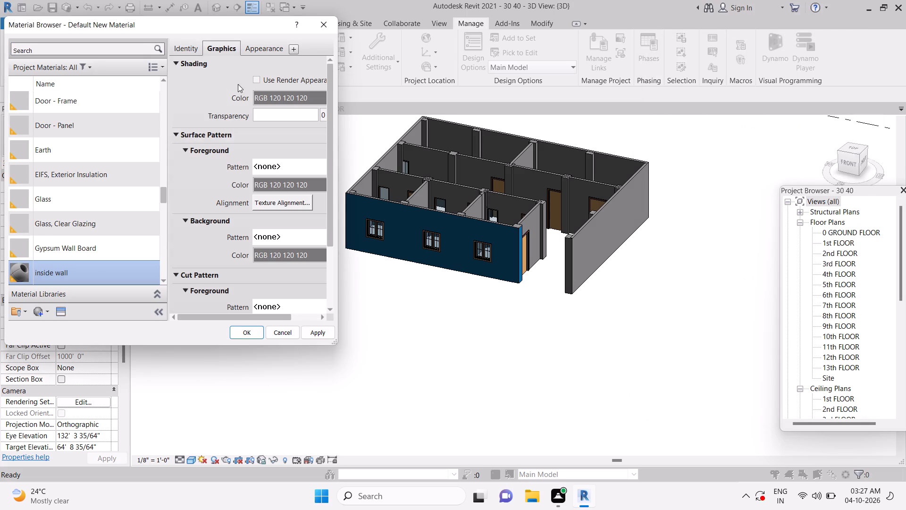
left_click(255, 77)
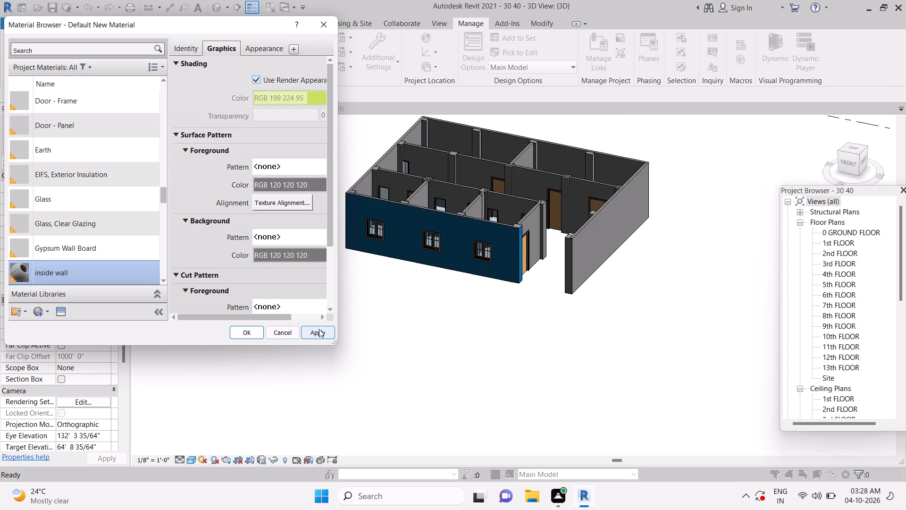
left_click(319, 329)
left_click(244, 332)
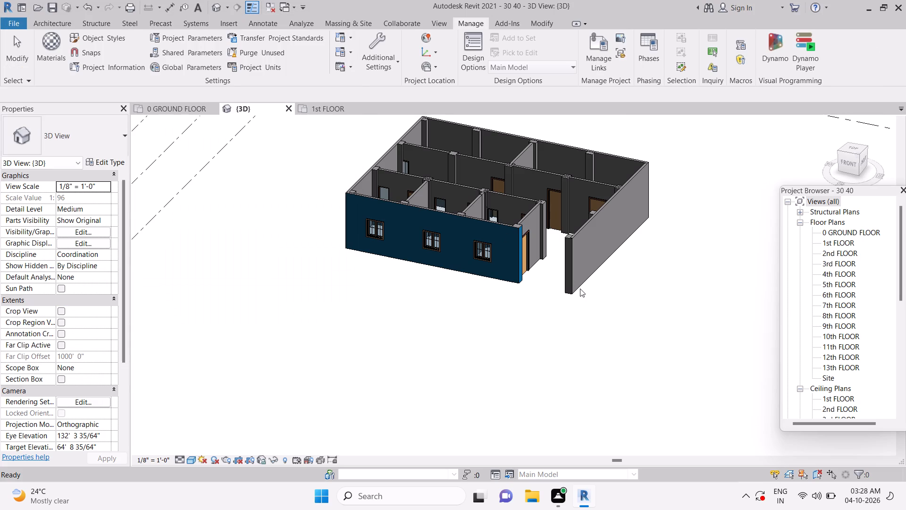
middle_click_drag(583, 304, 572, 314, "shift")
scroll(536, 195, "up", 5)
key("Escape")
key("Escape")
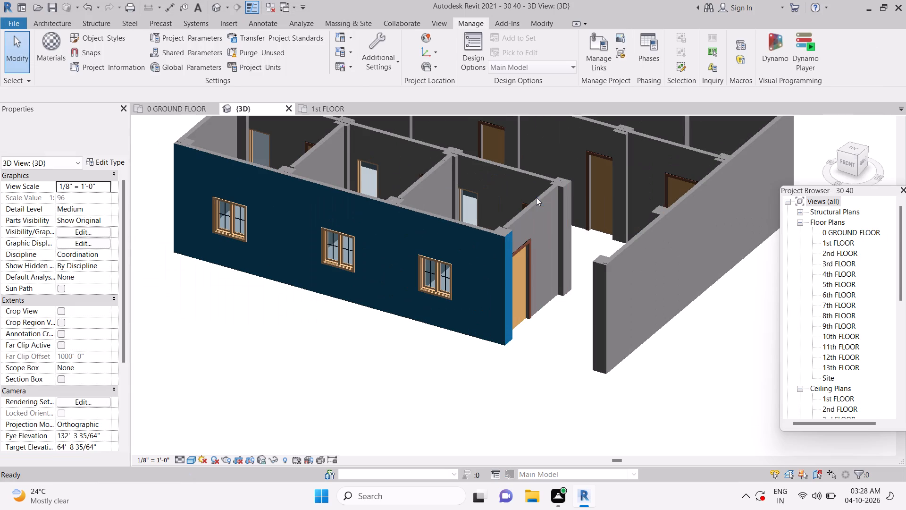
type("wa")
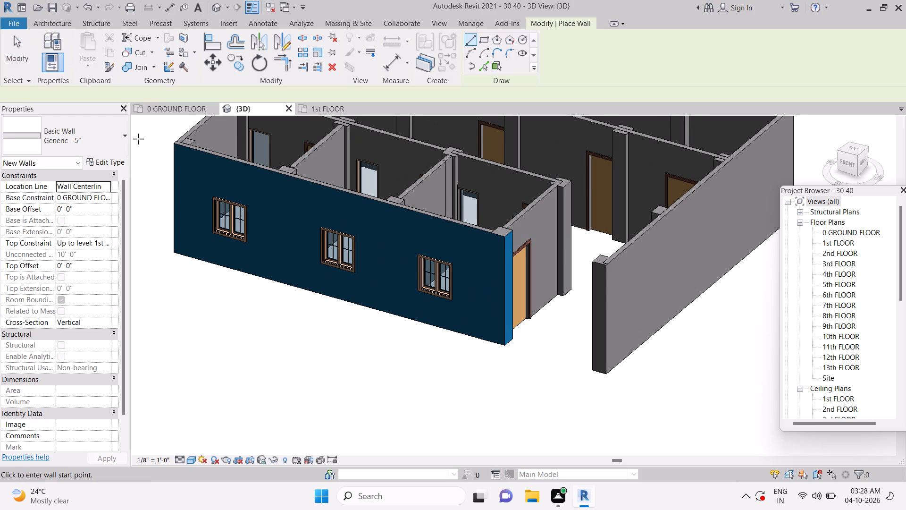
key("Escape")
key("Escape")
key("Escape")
Start Paint, find the inside wall material by searching "ins", and paint the doored side wall beside the entrance opening.
key("p")
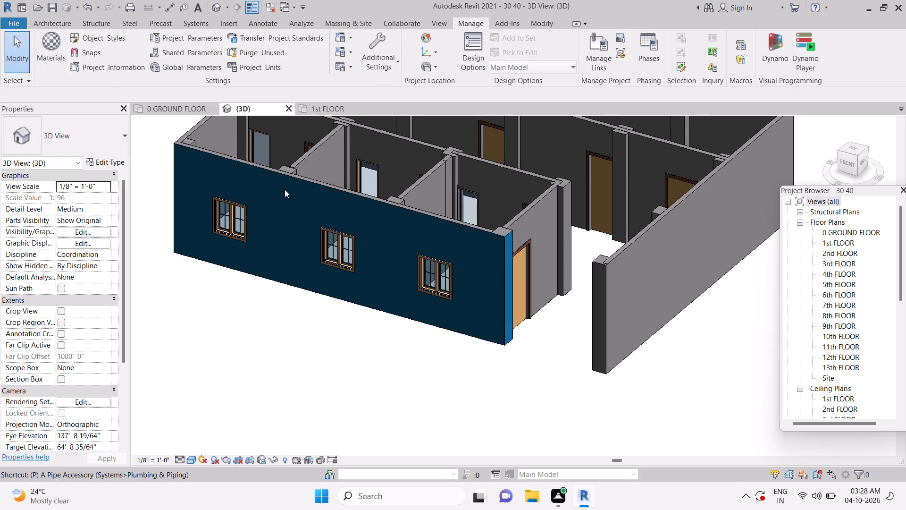
key("t")
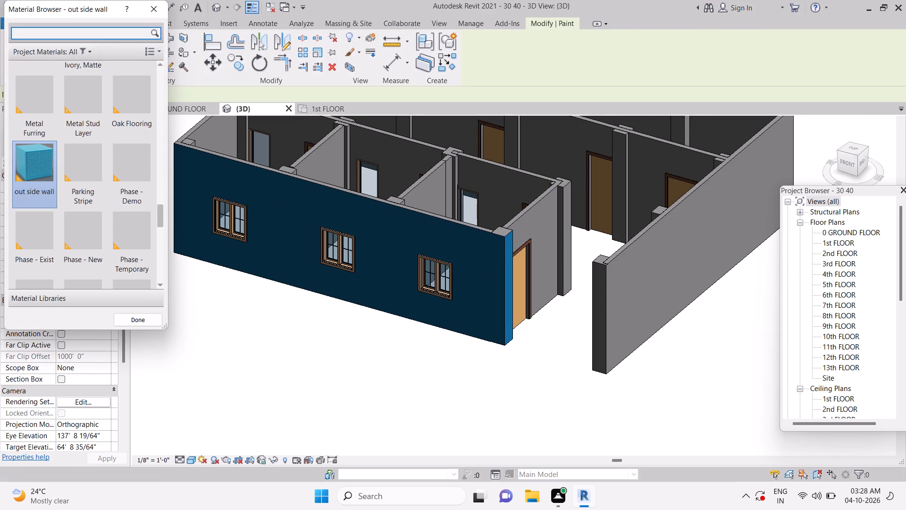
left_click(82, 34)
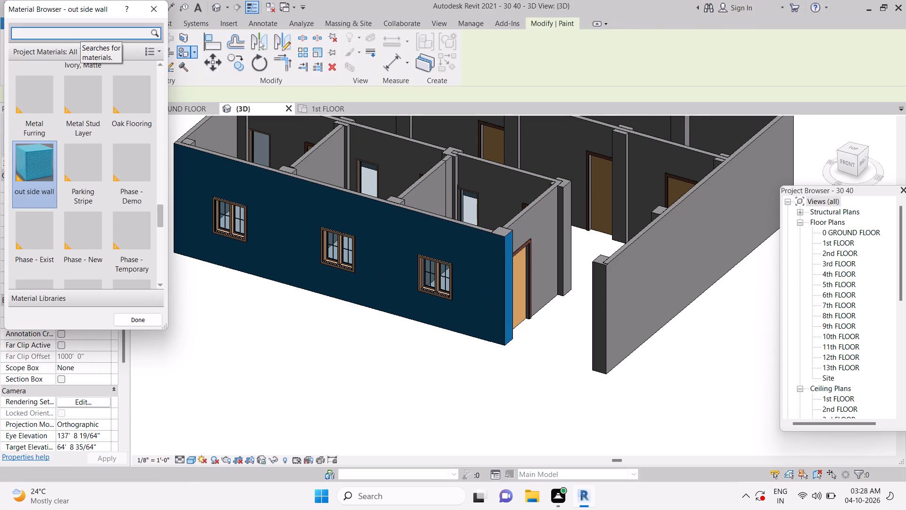
type("ind")
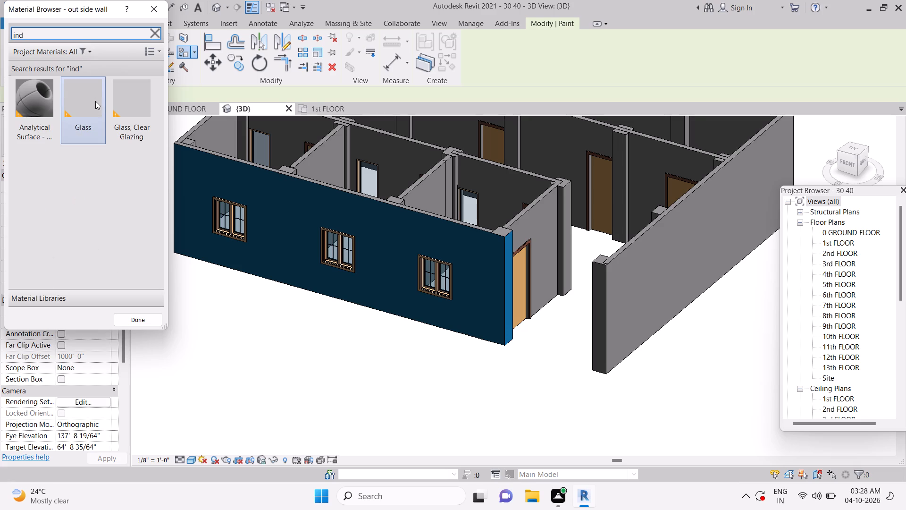
left_click(42, 35)
key("BackSpace")
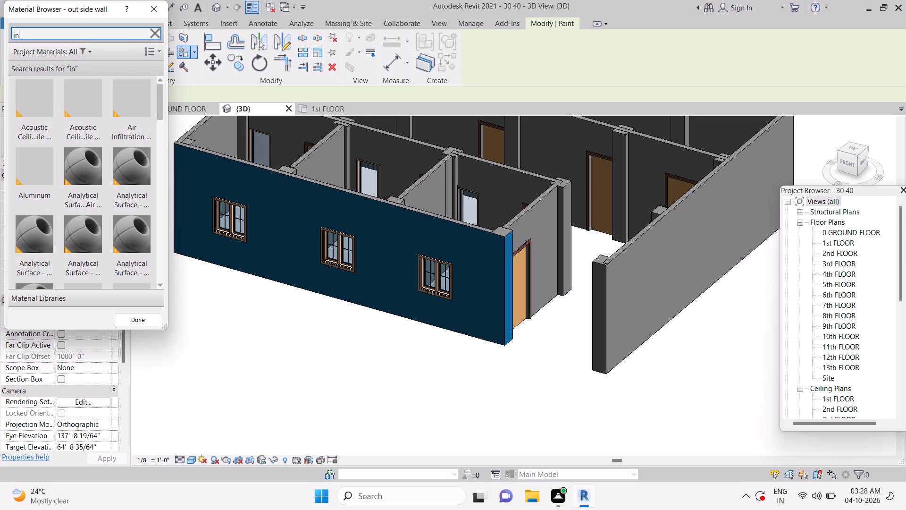
key("s")
left_click(78, 96)
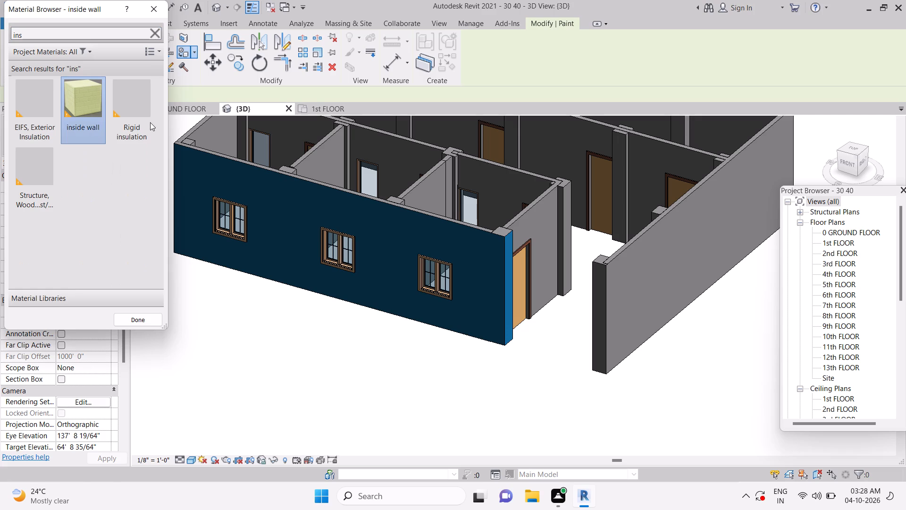
left_click(546, 225)
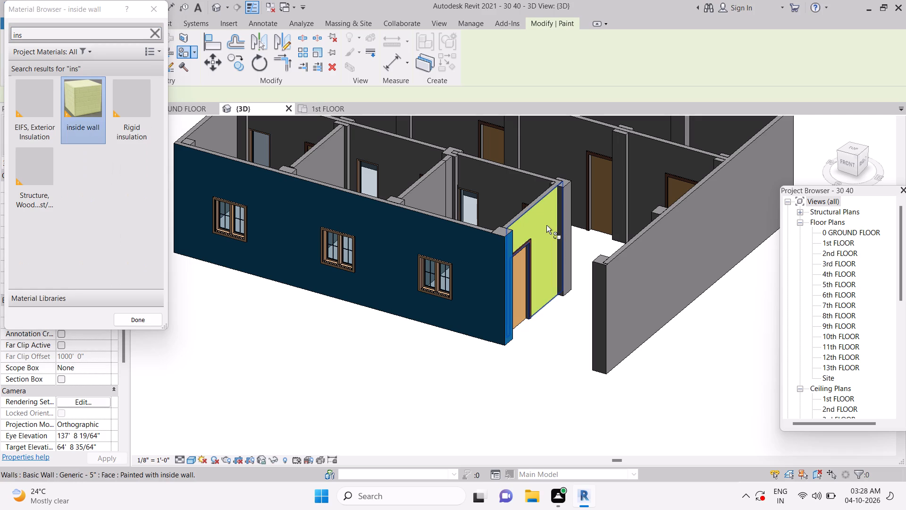
Paint the two exposed faces of the column at the inner end of that doored wall with inside wall.
scroll(561, 212, "up", 5)
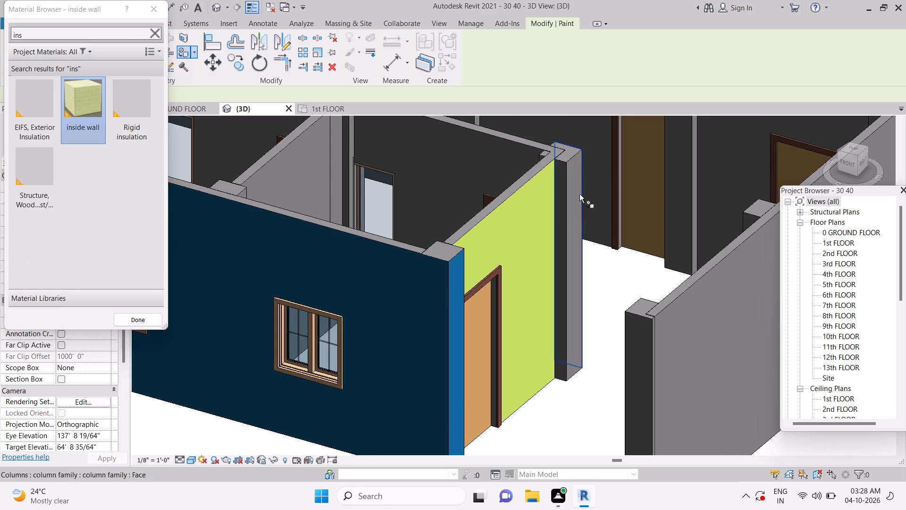
left_click(574, 195)
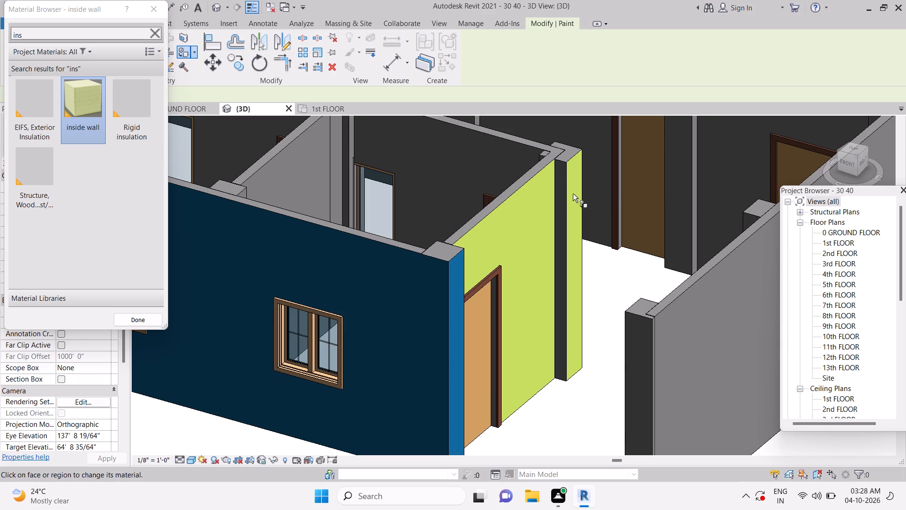
scroll(560, 178, "up", 9)
middle_click_drag(562, 174, 530, 319)
scroll(531, 272, "up", 5)
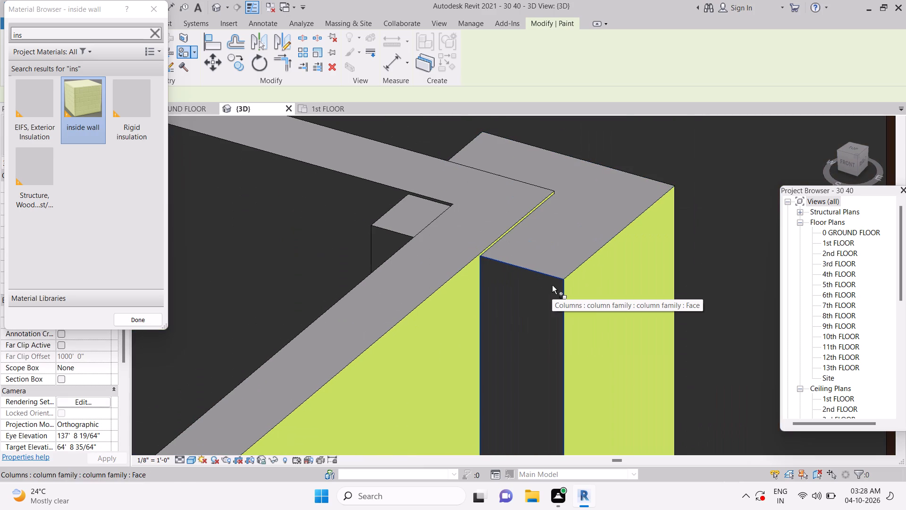
left_click(553, 285)
scroll(553, 285, "down", 16)
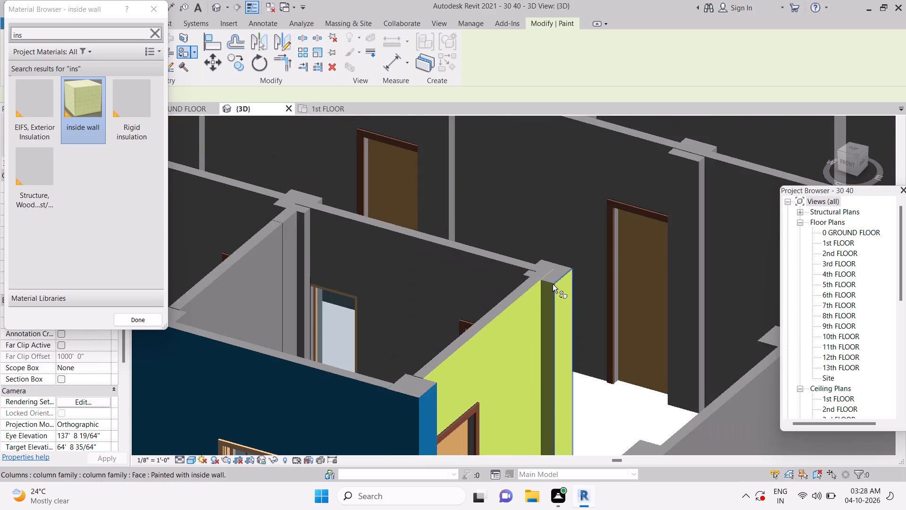
Paint the hall side of the middle partition with three doors and the inner face of the outer wall beside the entrance with inside wall.
left_click(563, 219)
scroll(561, 218, "down", 7)
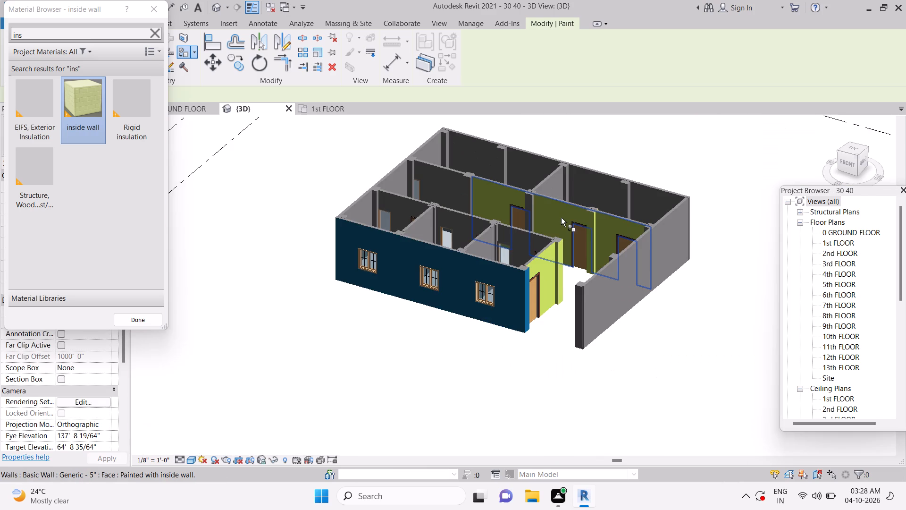
middle_click_drag(552, 238, 674, 245, "shift")
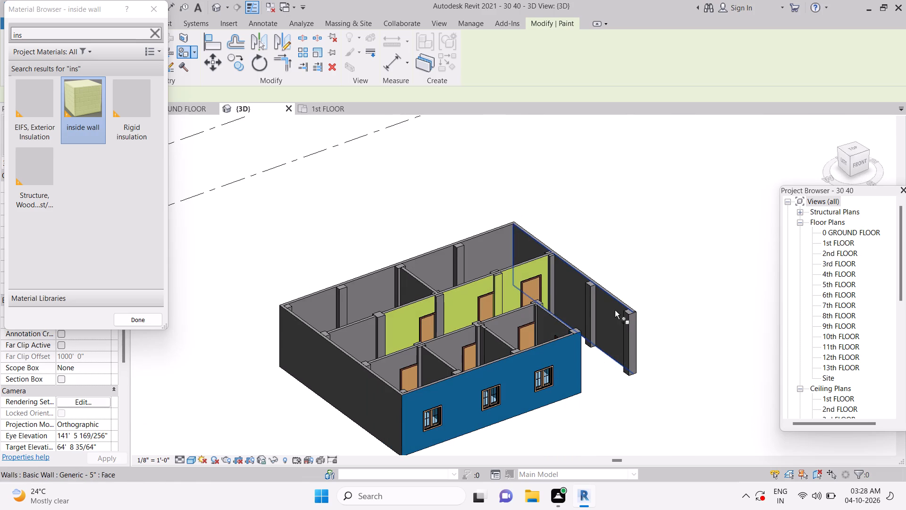
left_click(615, 309)
Paint the remaining hall-side section of the middle partition and the inner face of the outer wall opposite the entrance with inside wall.
middle_click_drag(545, 301, 612, 308, "shift")
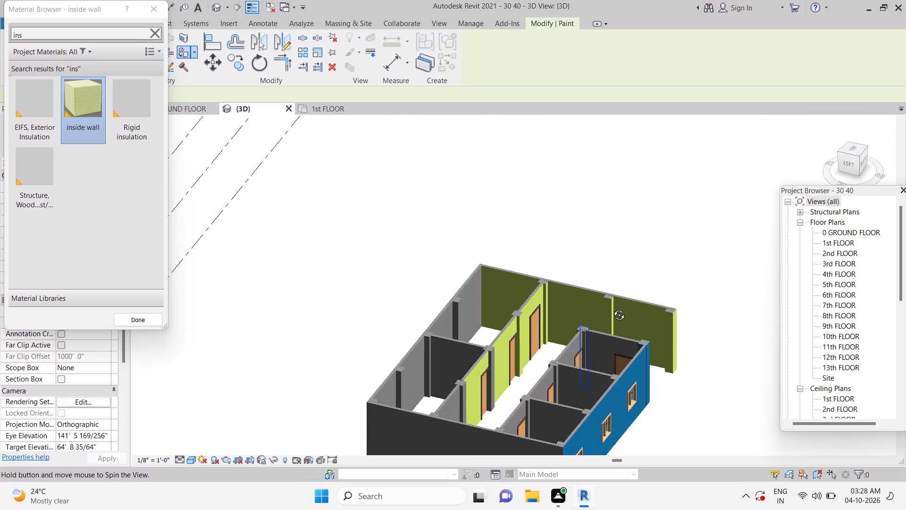
middle_click_drag(612, 308, 633, 312, "shift")
middle_click_drag(631, 316, 410, 338, "shift")
scroll(416, 340, "up", 1, "shift")
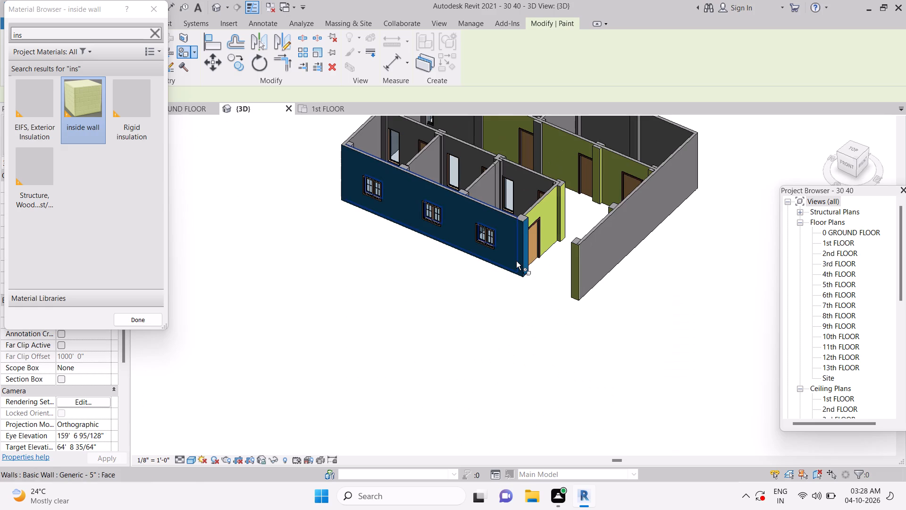
middle_click_drag(607, 246, 564, 382)
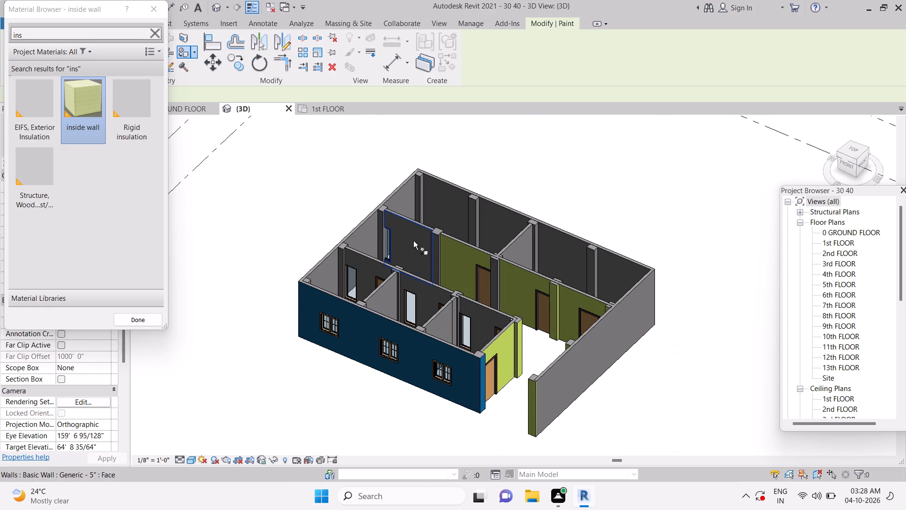
left_click(413, 240)
middle_click_drag(452, 322, 386, 304, "shift")
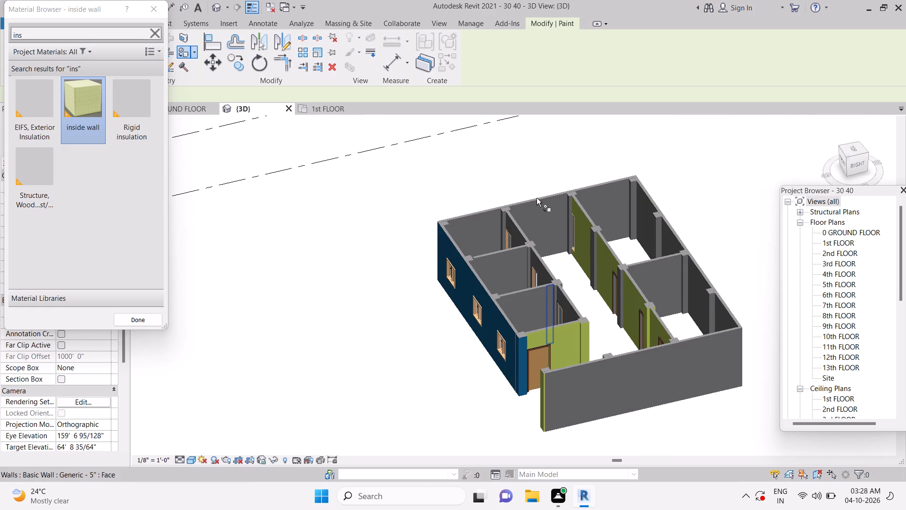
left_click(534, 206)
Paint both hall-facing sections of the front rooms' doored partition with the inside wall material.
middle_click_drag(558, 367, 325, 354)
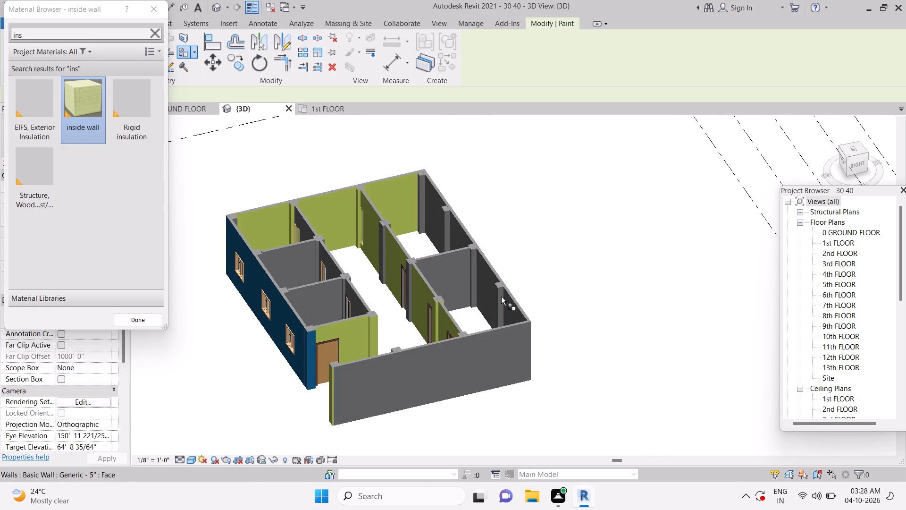
middle_click_drag(583, 333, 434, 324, "shift")
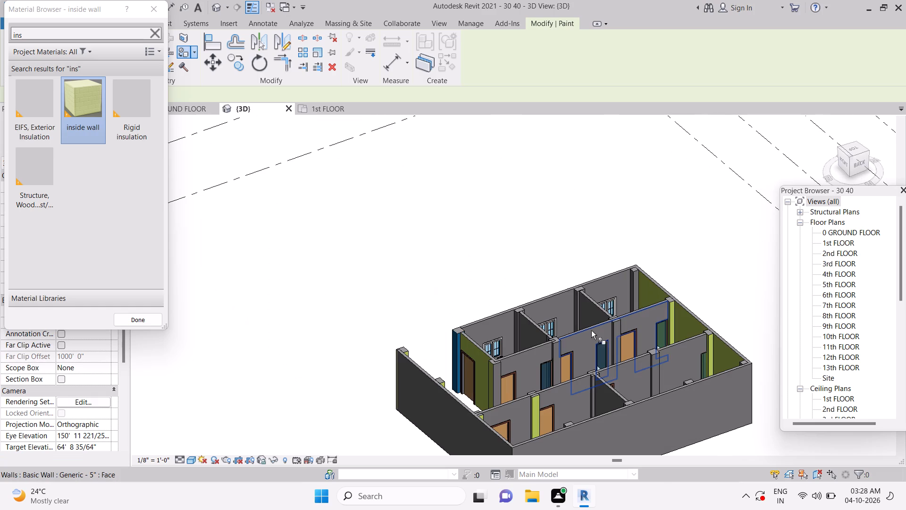
left_click(583, 331)
scroll(545, 348, "up", 5)
left_click(537, 353)
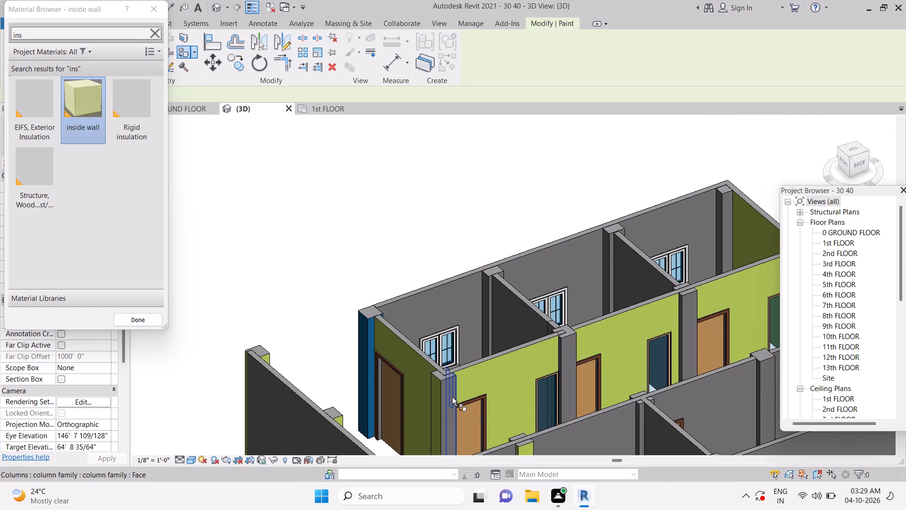
Paint the hall-side face of the windowed rooms' doored partition's end column and both exposed faces of the next column with inside wall.
scroll(459, 389, "up", 5)
left_click(432, 384)
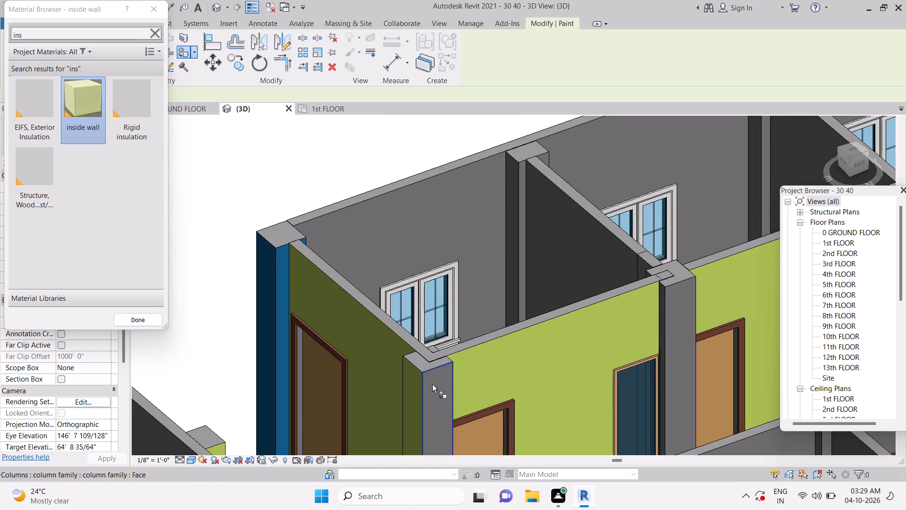
left_click(685, 321)
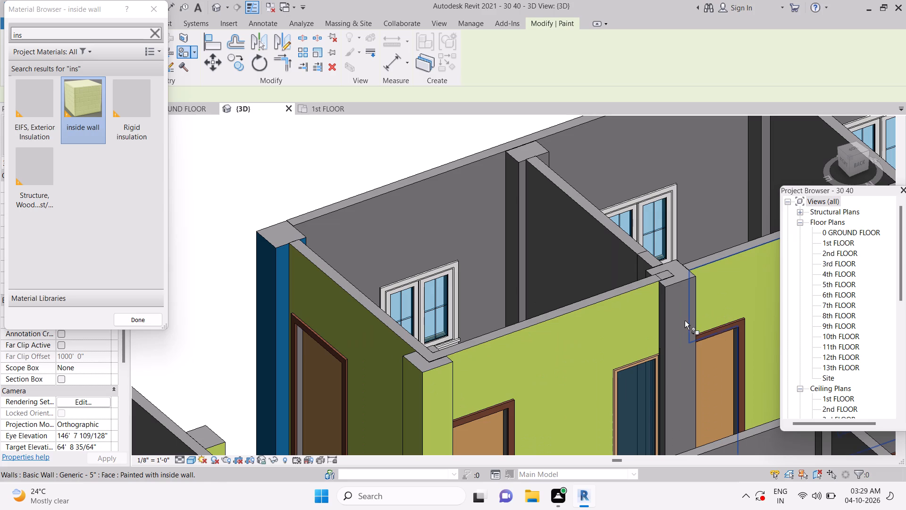
scroll(655, 304, "up", 10)
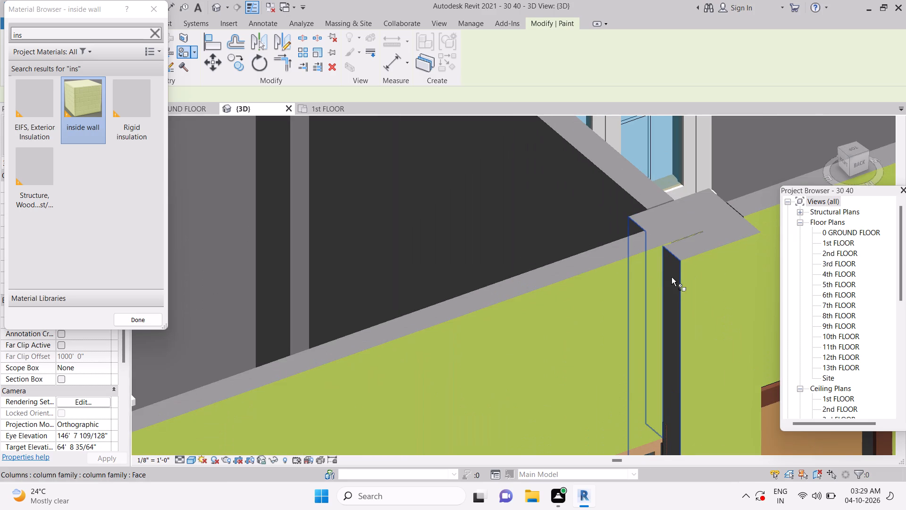
left_click(686, 263)
scroll(669, 268, "down", 10)
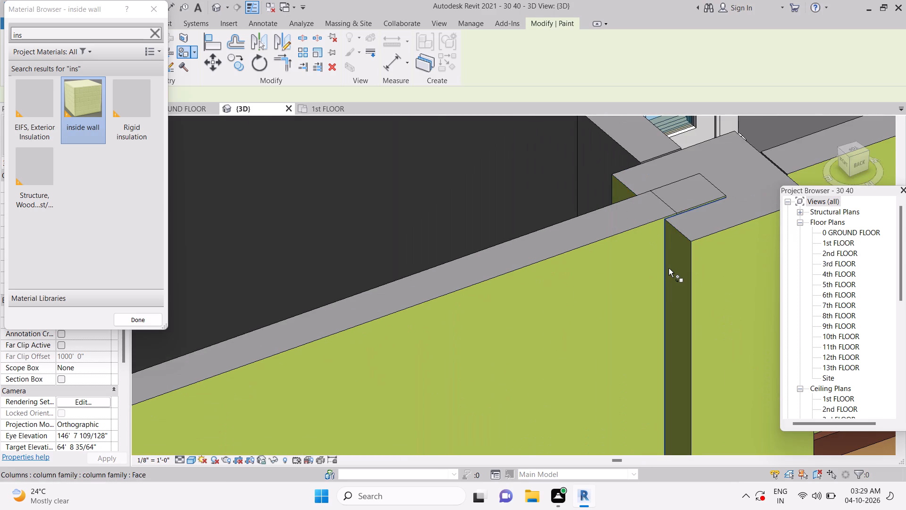
scroll(559, 306, "down", 5)
Paint both exposed hall-side faces of the following column, between the second and third windowed rooms, with the inside wall material.
middle_click_drag(657, 285, 521, 317)
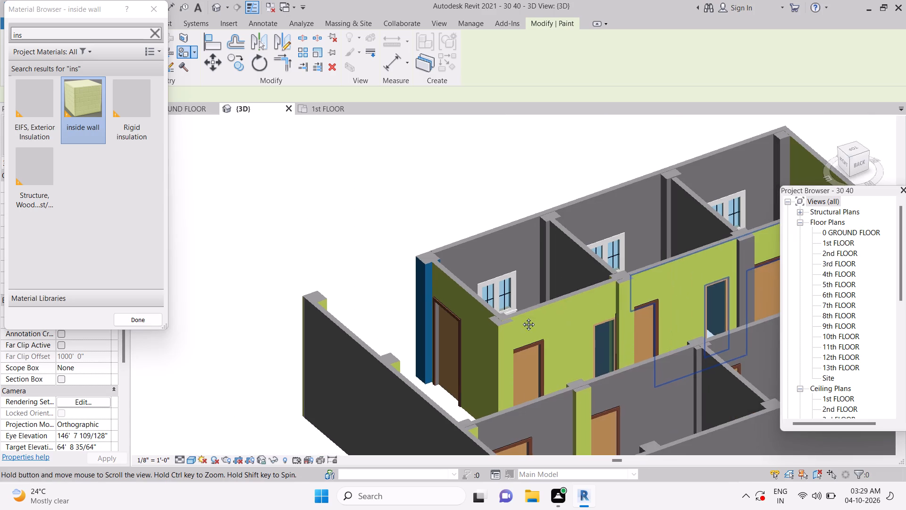
middle_click_drag(521, 317, 403, 339)
scroll(500, 297, "up", 11)
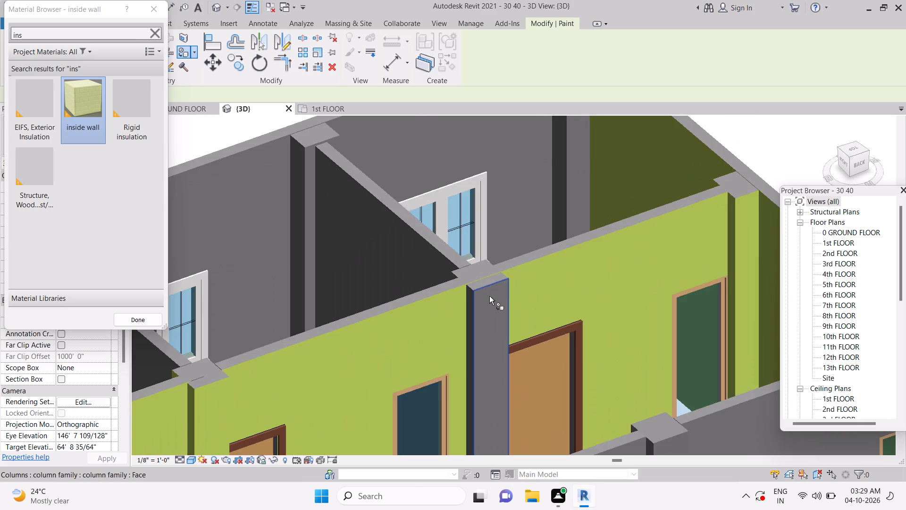
left_click(471, 282)
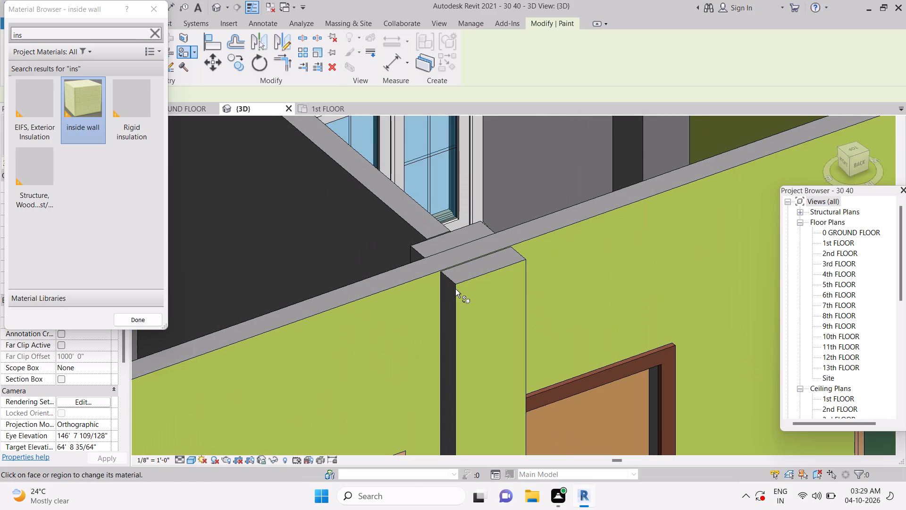
left_click(449, 289)
scroll(449, 290, "down", 12)
scroll(545, 259, "up", 3)
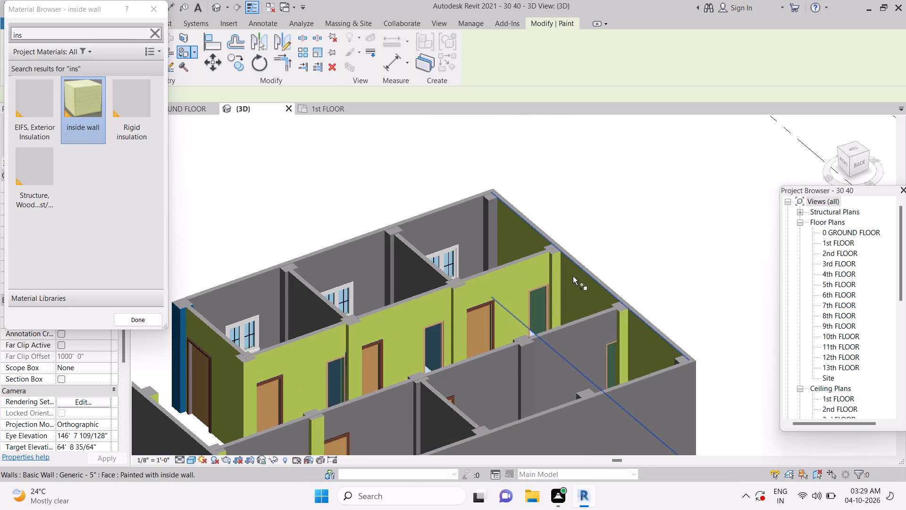
scroll(573, 276, "up", 12)
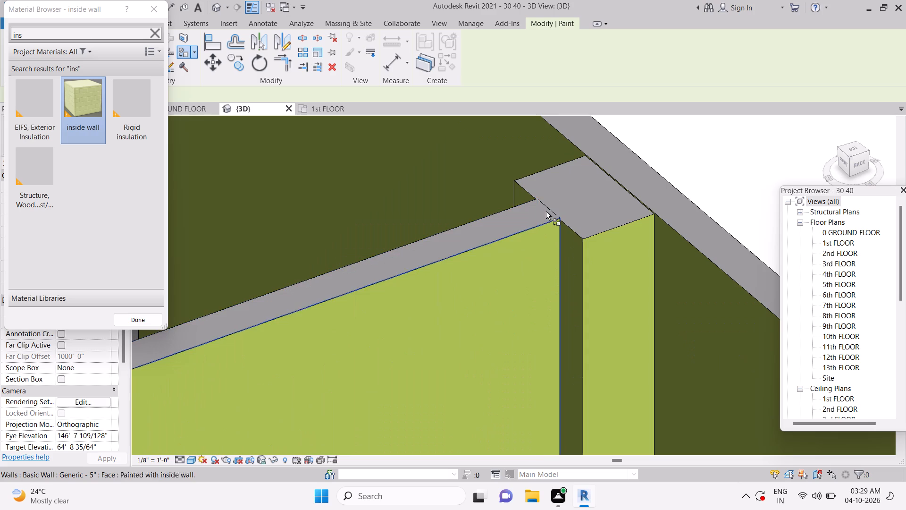
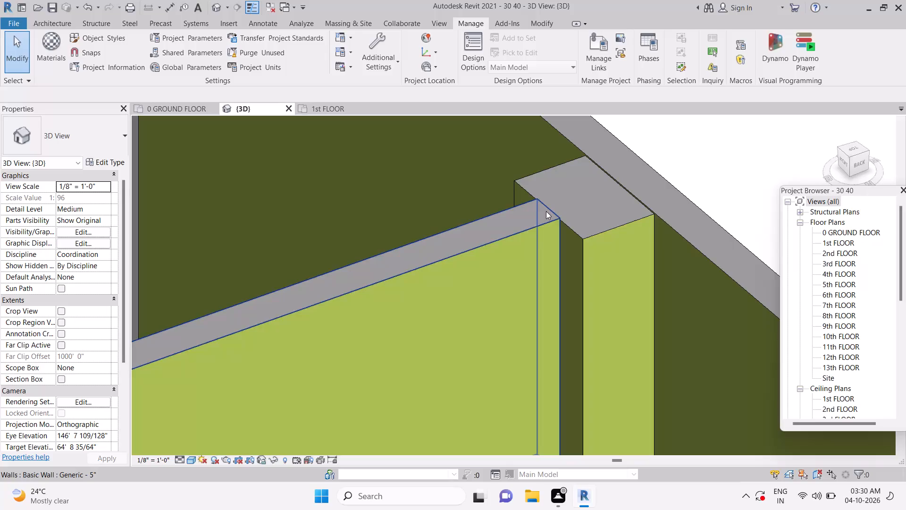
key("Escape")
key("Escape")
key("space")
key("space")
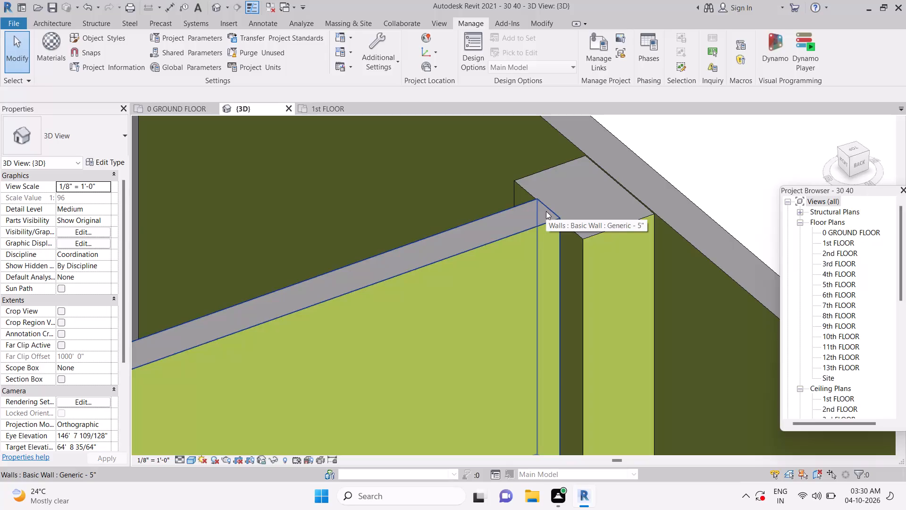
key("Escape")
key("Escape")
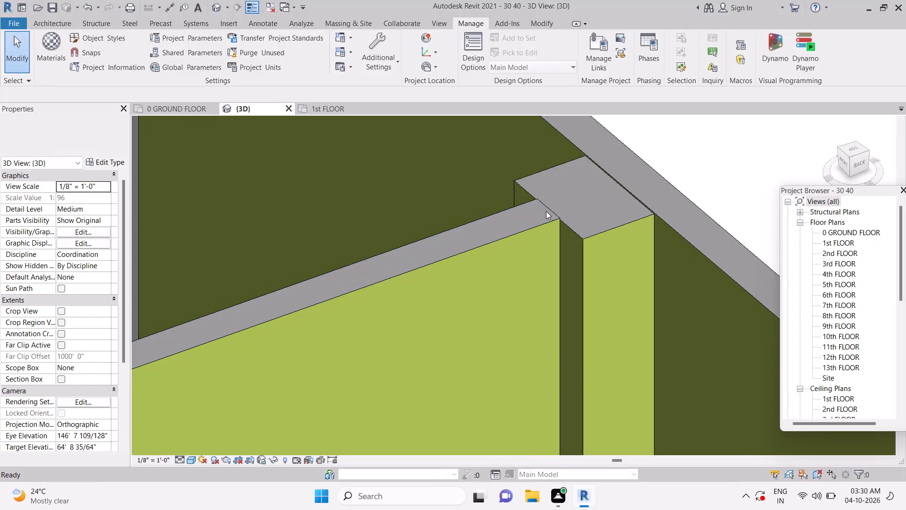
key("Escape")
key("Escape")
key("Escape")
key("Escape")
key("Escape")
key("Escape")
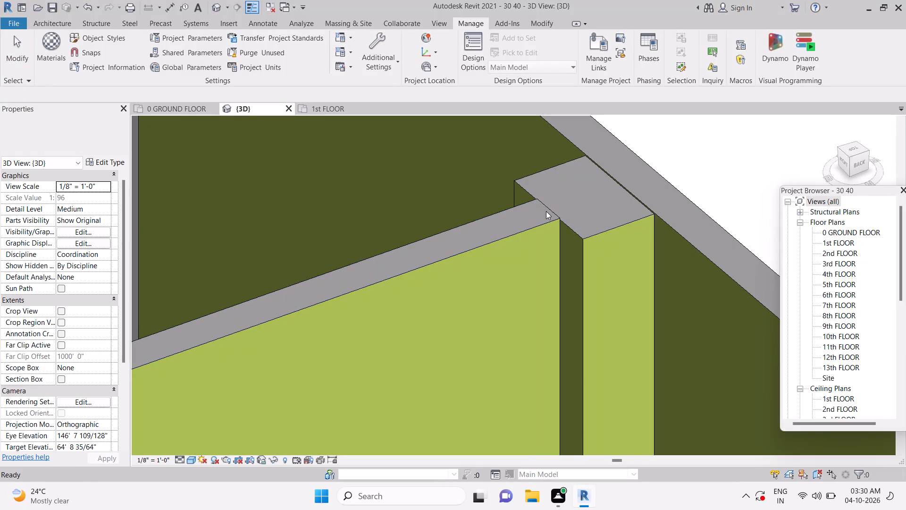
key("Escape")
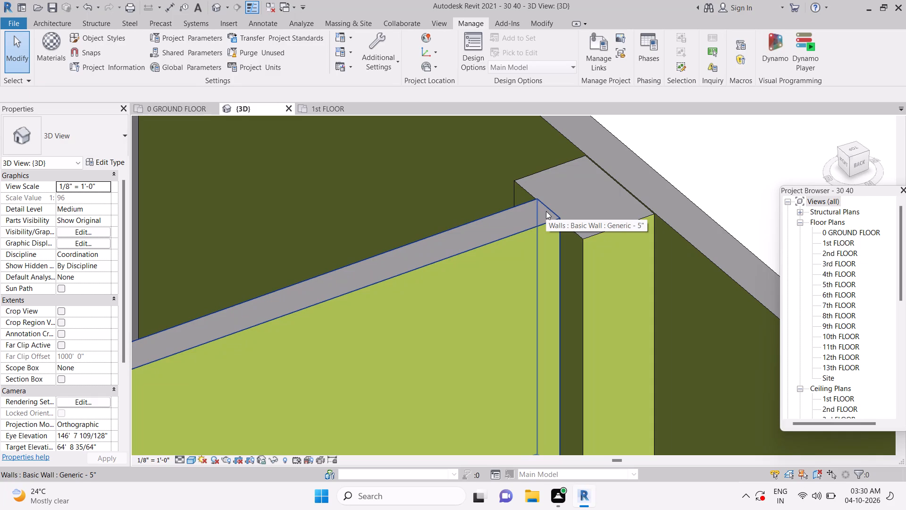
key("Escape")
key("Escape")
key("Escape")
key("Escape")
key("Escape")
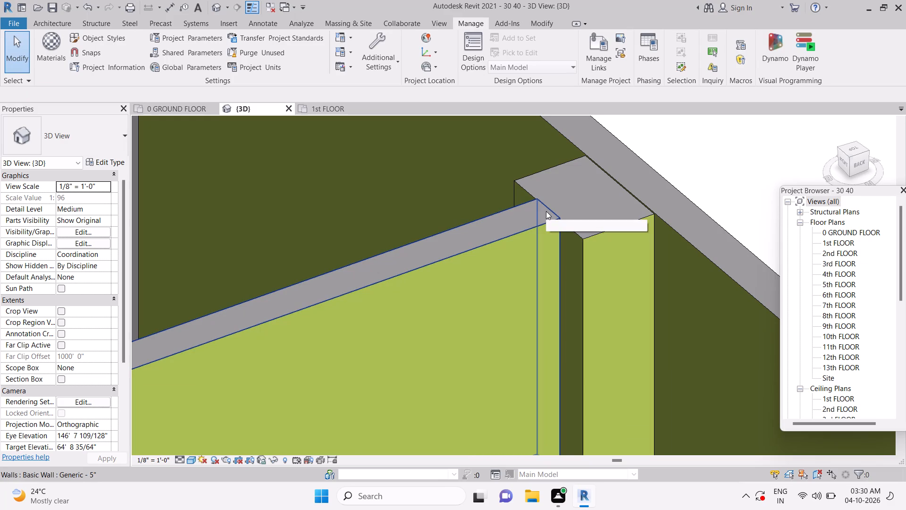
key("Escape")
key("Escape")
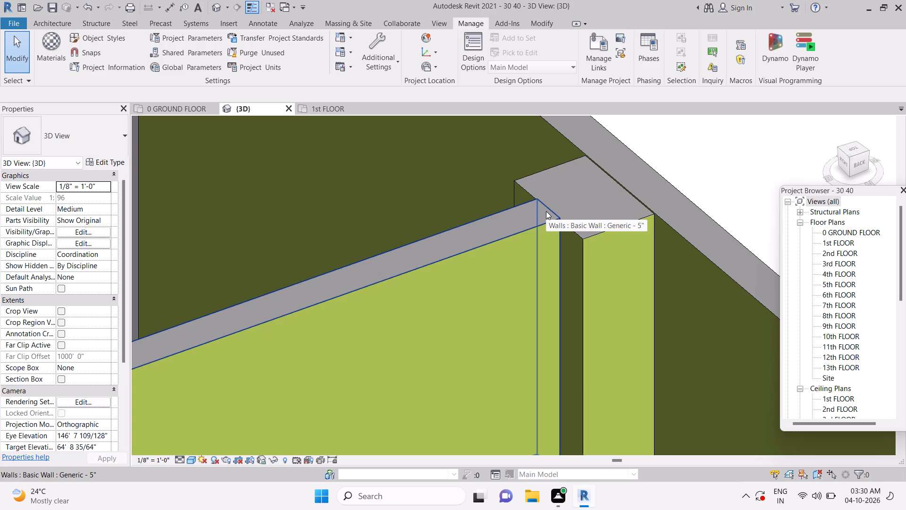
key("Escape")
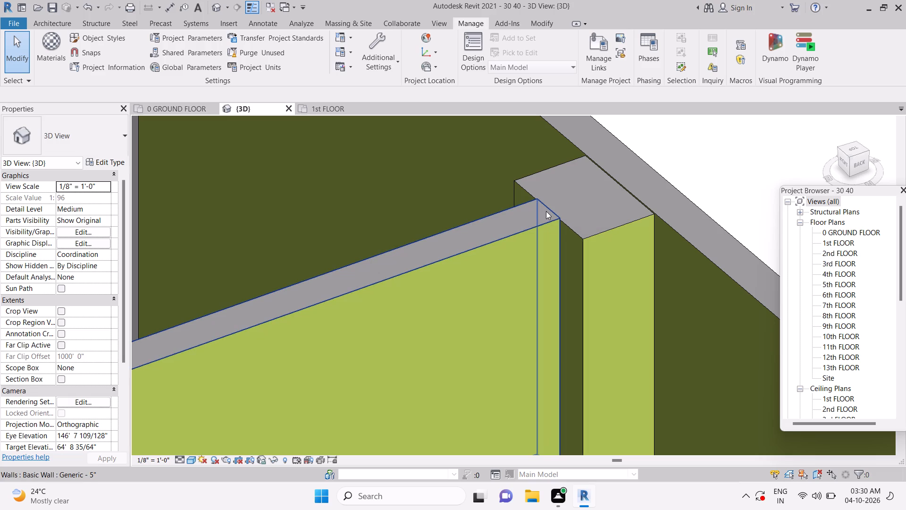
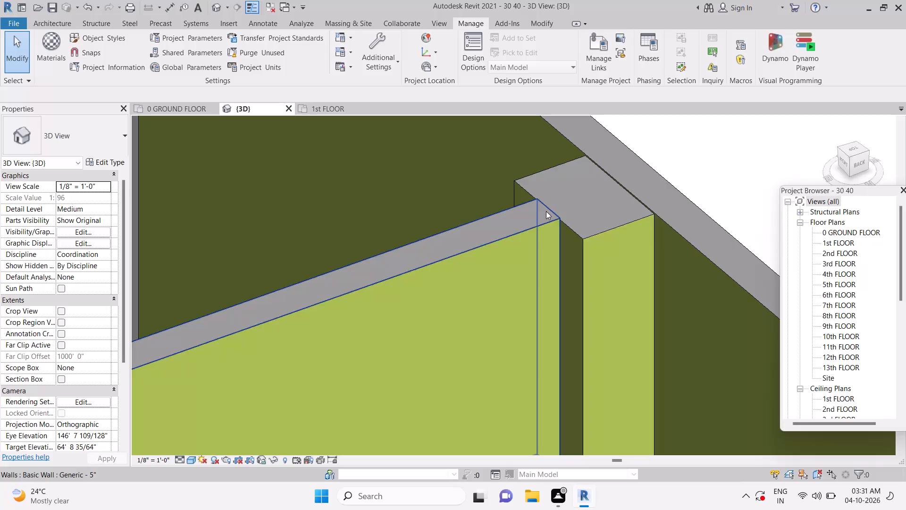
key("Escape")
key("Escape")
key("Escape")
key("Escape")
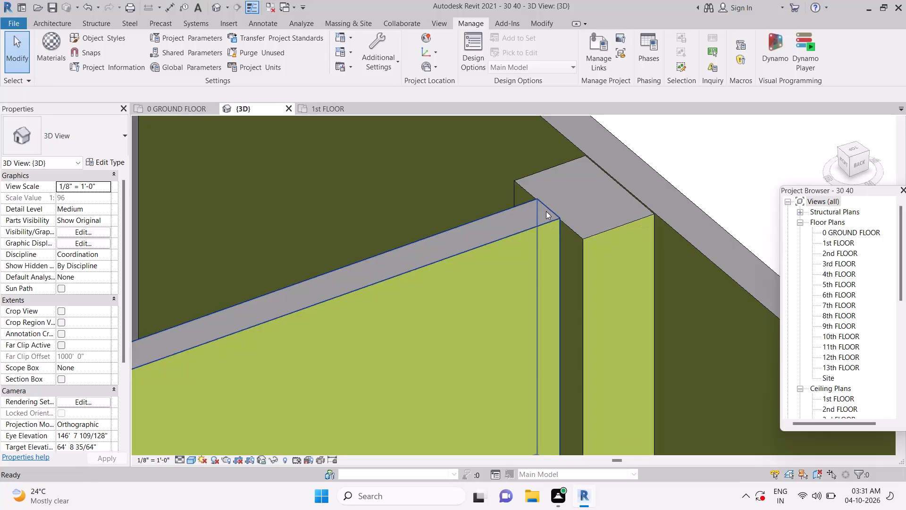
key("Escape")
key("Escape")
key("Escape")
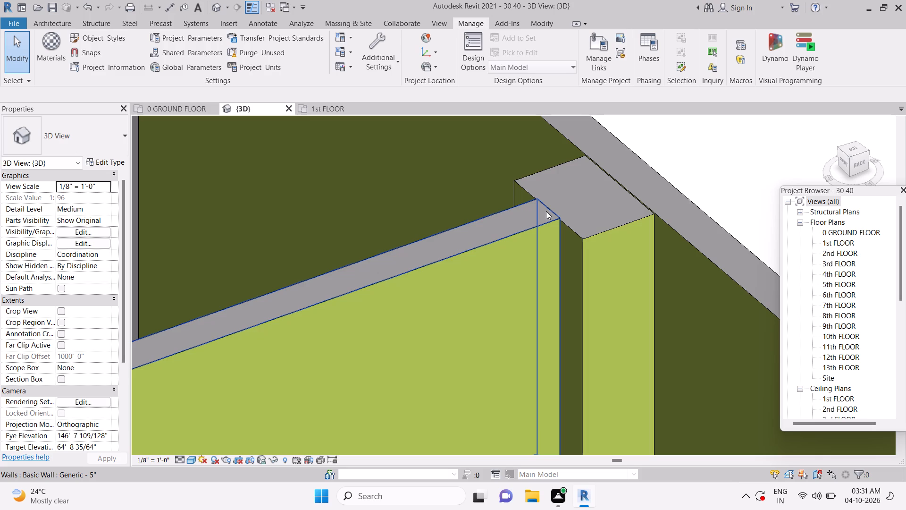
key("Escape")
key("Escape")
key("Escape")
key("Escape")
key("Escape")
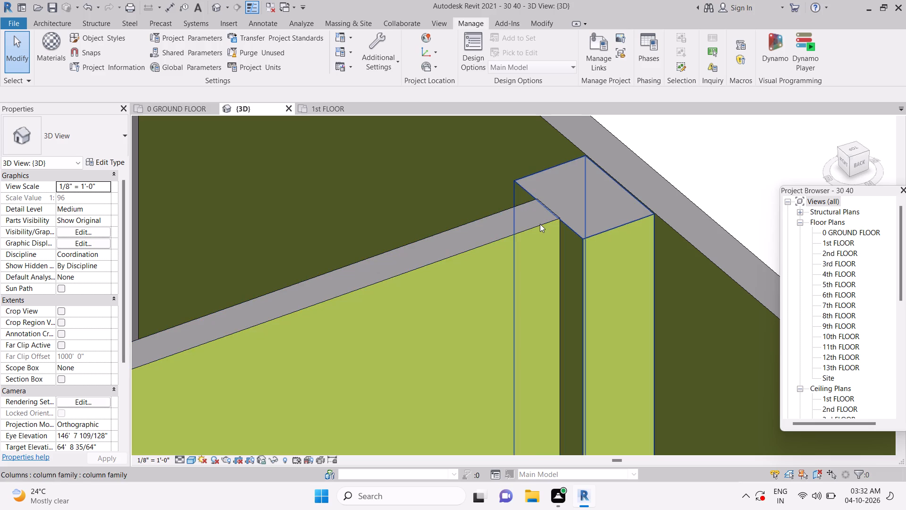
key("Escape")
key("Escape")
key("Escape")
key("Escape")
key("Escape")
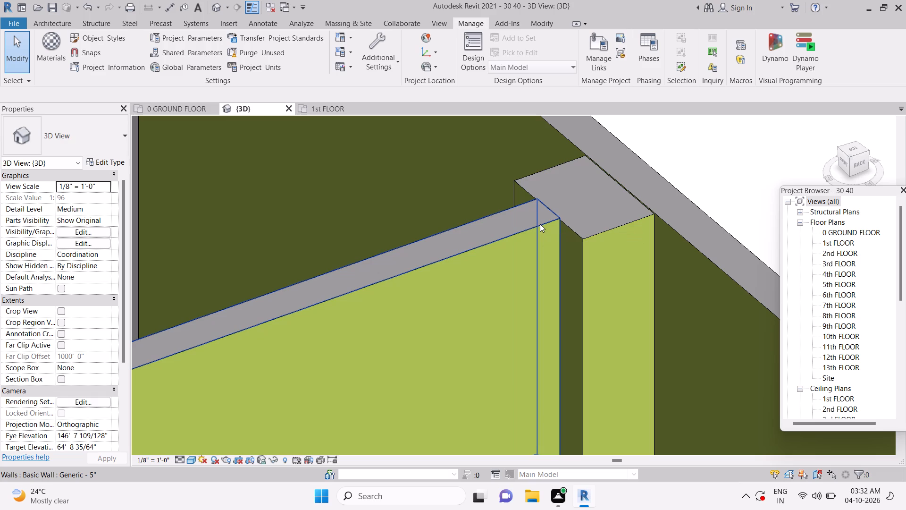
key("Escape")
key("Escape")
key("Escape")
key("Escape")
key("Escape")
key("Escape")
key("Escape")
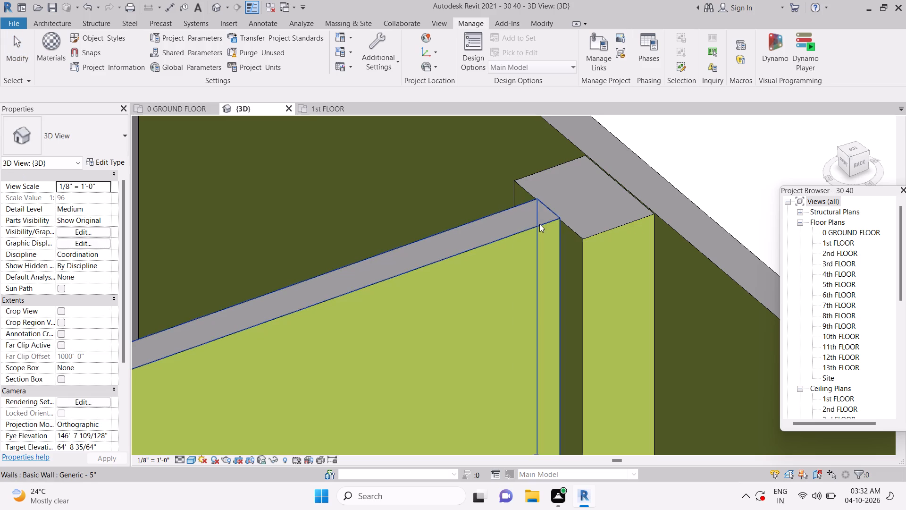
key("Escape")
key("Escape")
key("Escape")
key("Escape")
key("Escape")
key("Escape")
Examine the whole ground-floor model from the back around to the painted front wall with its windows.
scroll(517, 219, "down", 2)
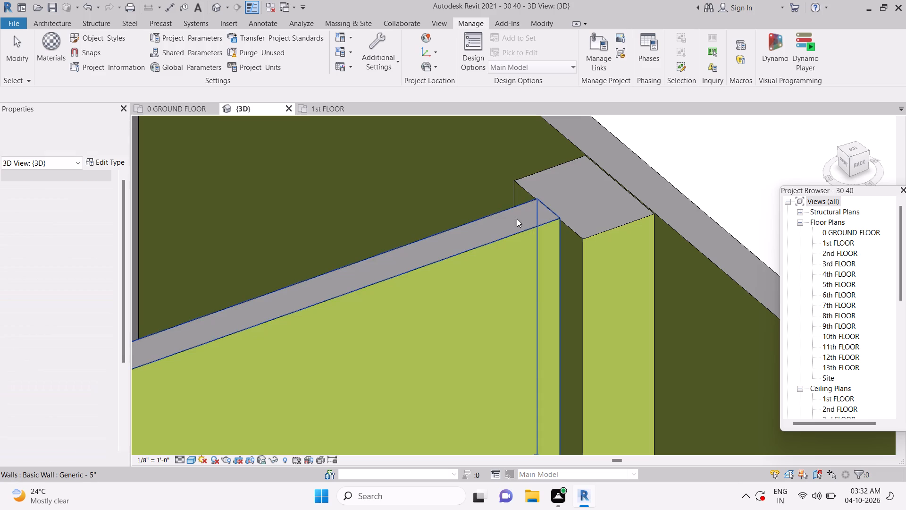
scroll(517, 219, "down", 5)
key("Escape")
scroll(505, 211, "down", 9)
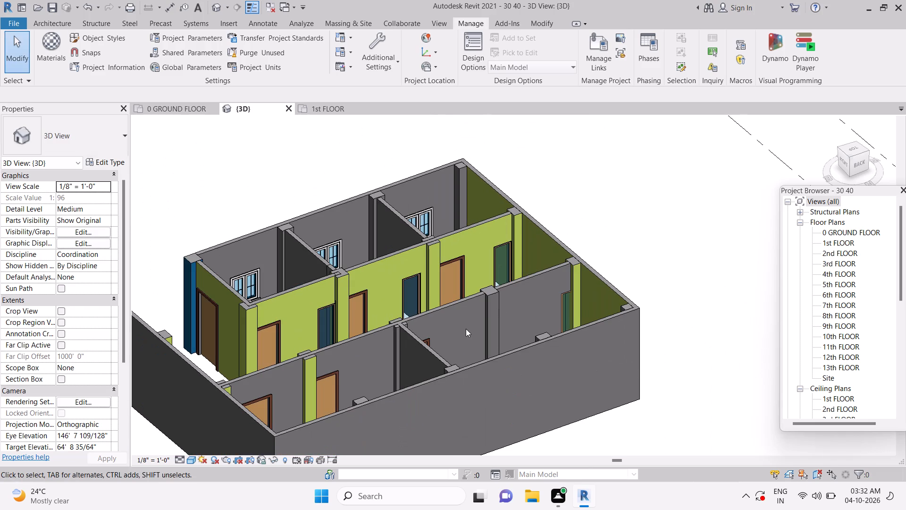
key("Escape")
scroll(282, 328, "down", 4)
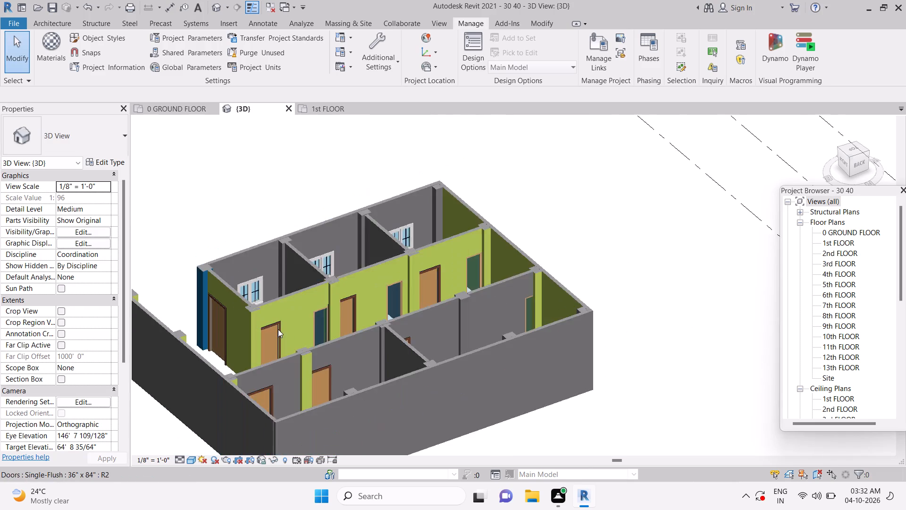
middle_click_drag(265, 335, 439, 303, "shift")
middle_click_drag(284, 357, 350, 346)
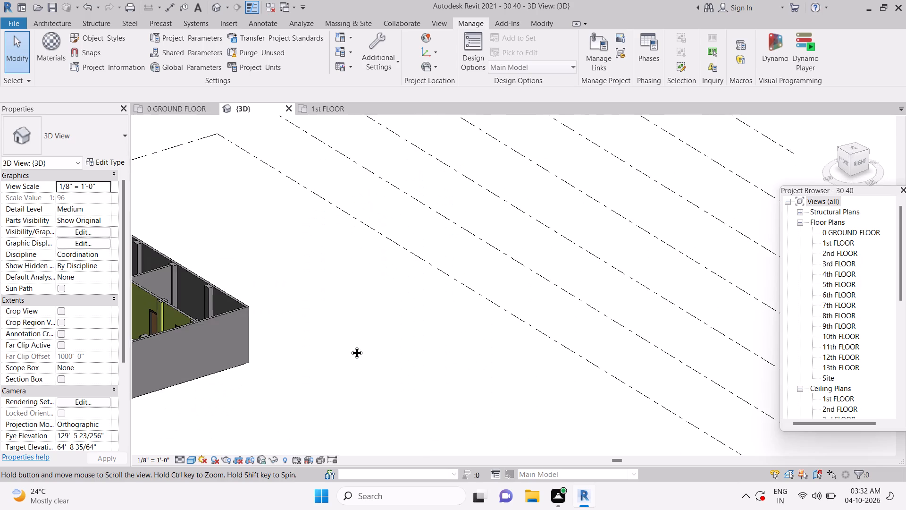
middle_click_drag(350, 346, 493, 329)
middle_click_drag(354, 382, 408, 370)
scroll(228, 375, "up", 6)
middle_click_drag(235, 376, 338, 378)
scroll(338, 379, "down", 3)
key("Escape")
key("Escape")
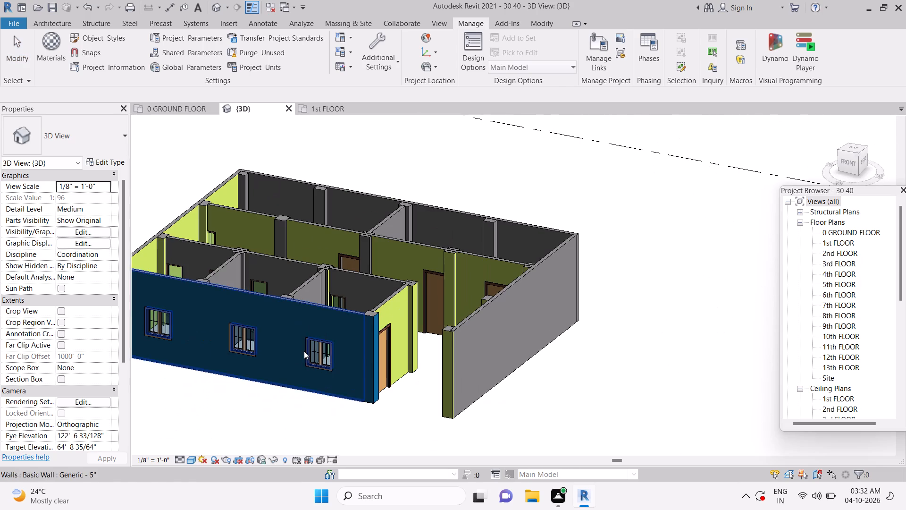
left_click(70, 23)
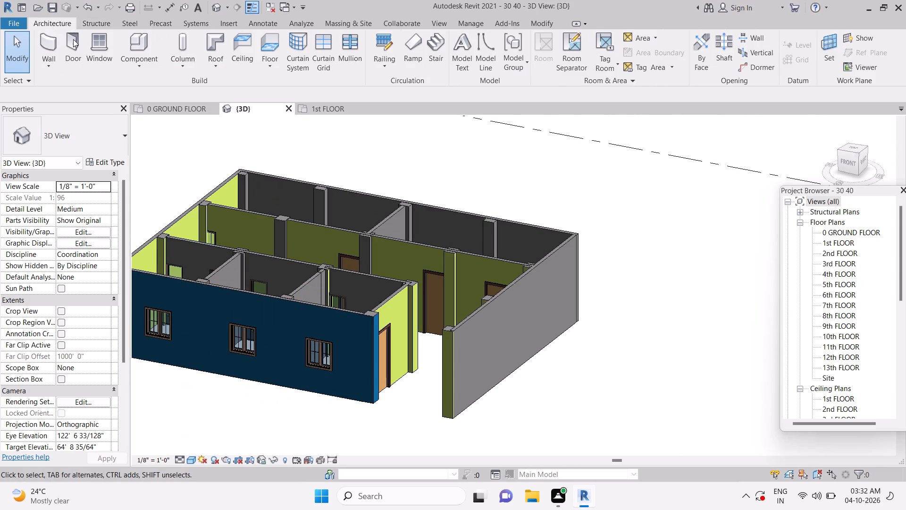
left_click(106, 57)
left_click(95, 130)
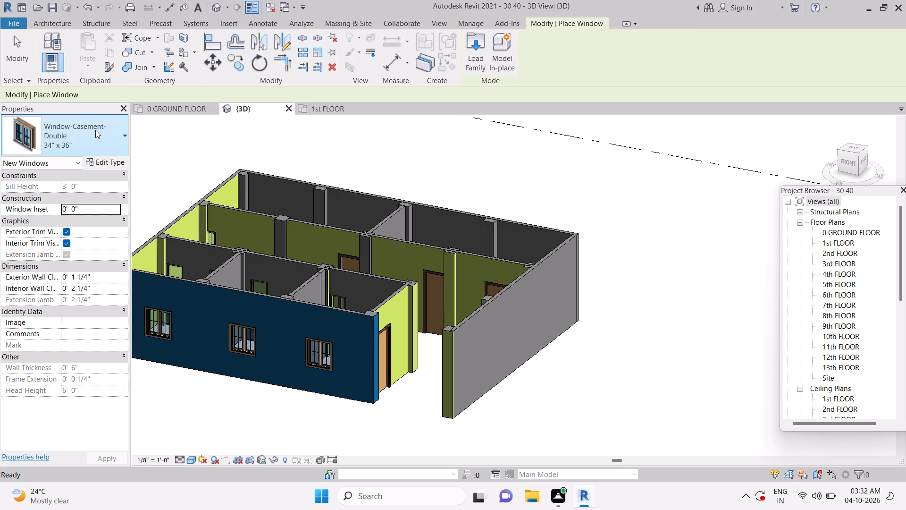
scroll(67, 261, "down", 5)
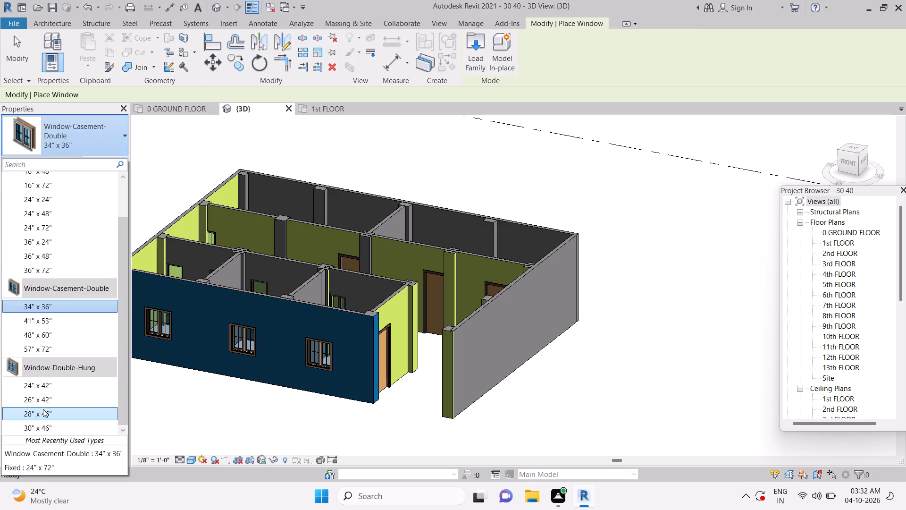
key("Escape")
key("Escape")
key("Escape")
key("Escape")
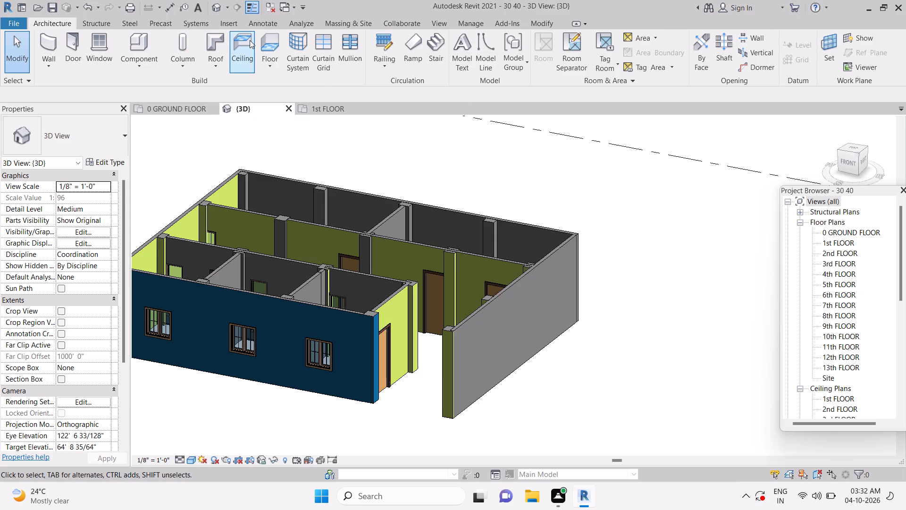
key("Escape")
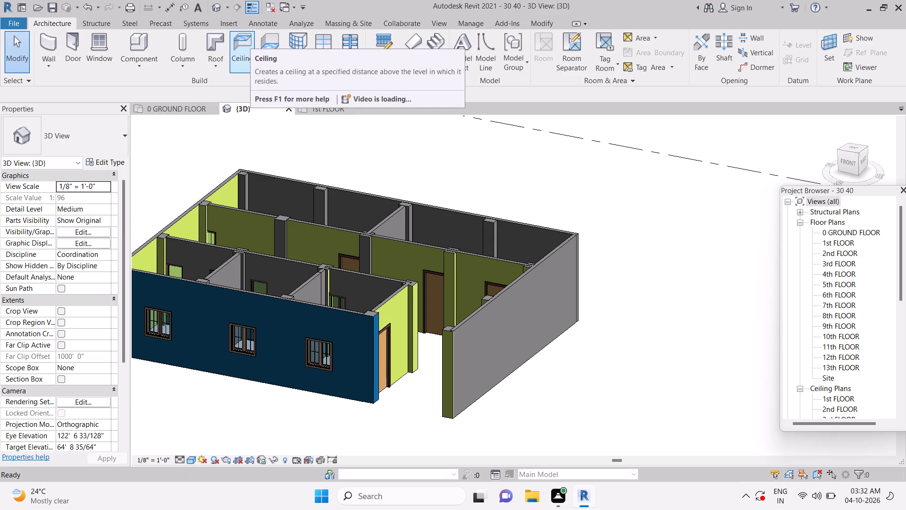
Start window placement with the model facing front and choose the Fixed 16" x 24" window type.
left_click(854, 167)
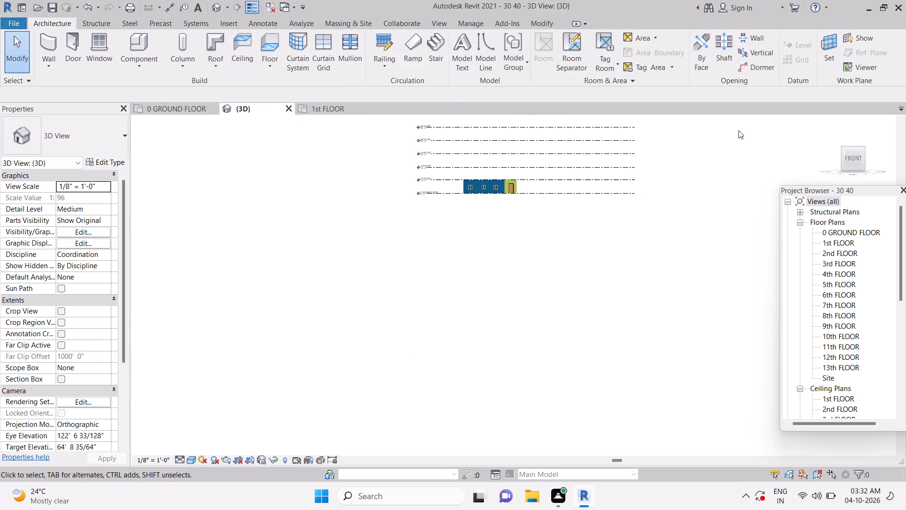
scroll(490, 188, "up", 10)
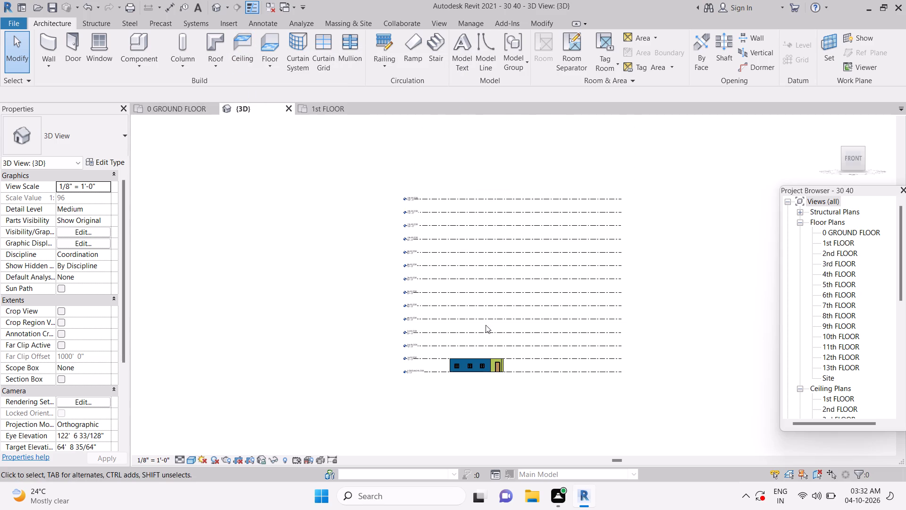
scroll(485, 322, "down", 6)
scroll(570, 400, "up", 1)
middle_click_drag(569, 398, 536, 254)
middle_click_drag(484, 323, 480, 226)
key("Escape")
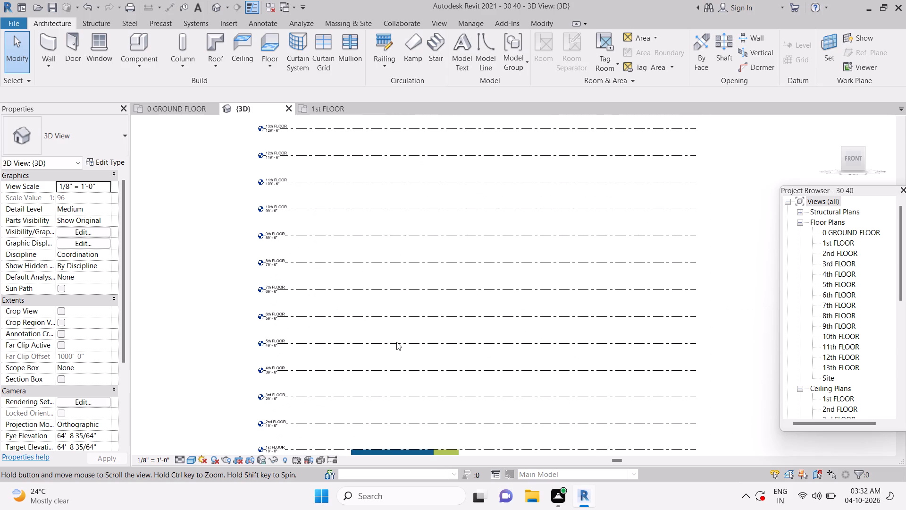
key("Escape")
key("Escape")
scroll(368, 352, "up", 8)
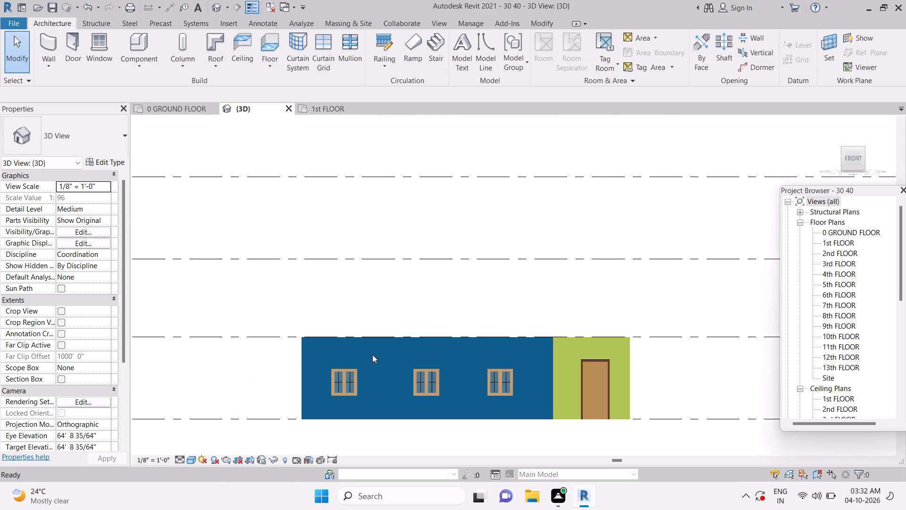
middle_click_drag(369, 350, 375, 279)
scroll(353, 280, "up", 3)
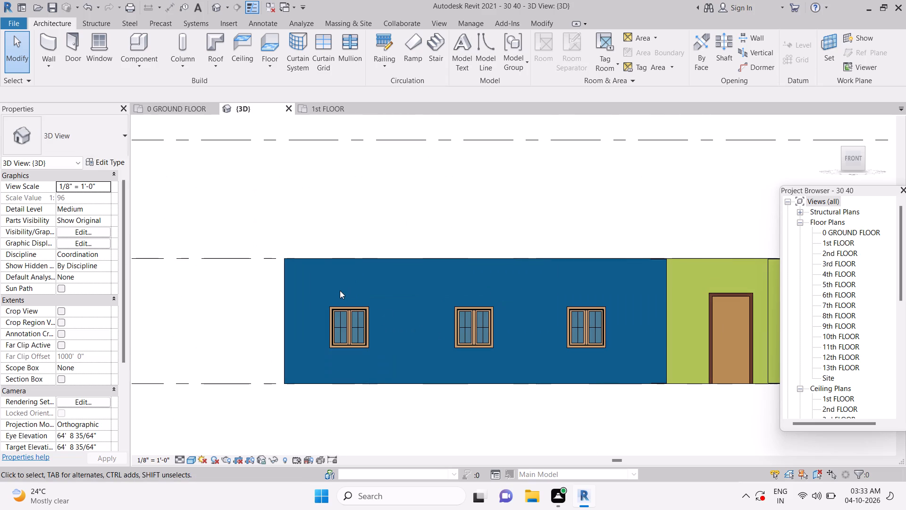
left_click(71, 40)
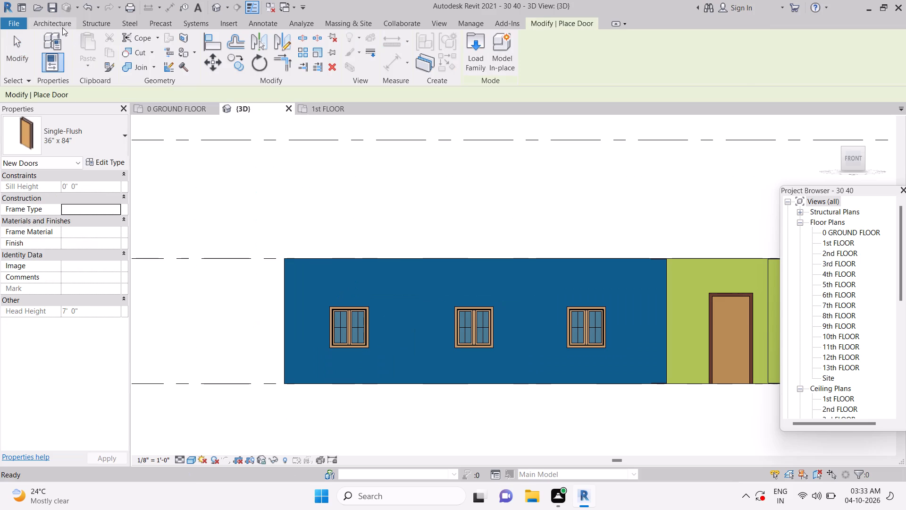
left_click(62, 27)
left_click(99, 46)
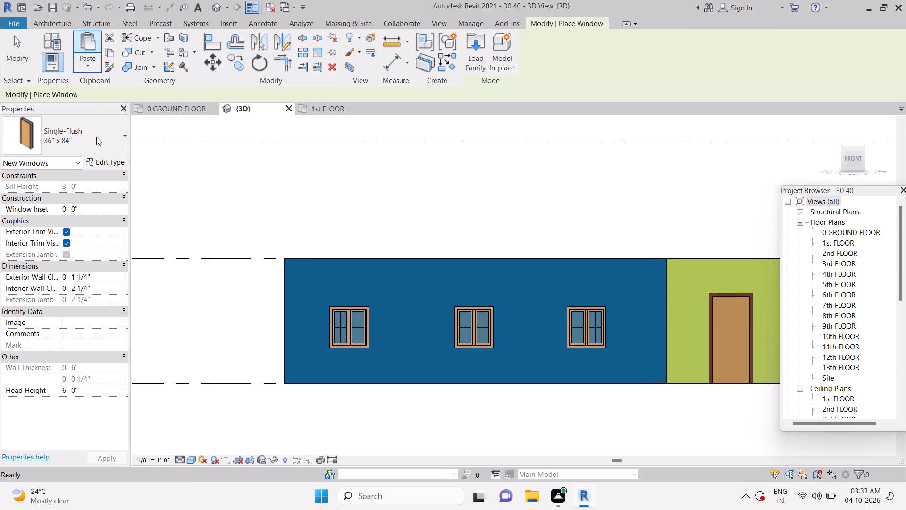
left_click(98, 138)
scroll(81, 221, "up", 7)
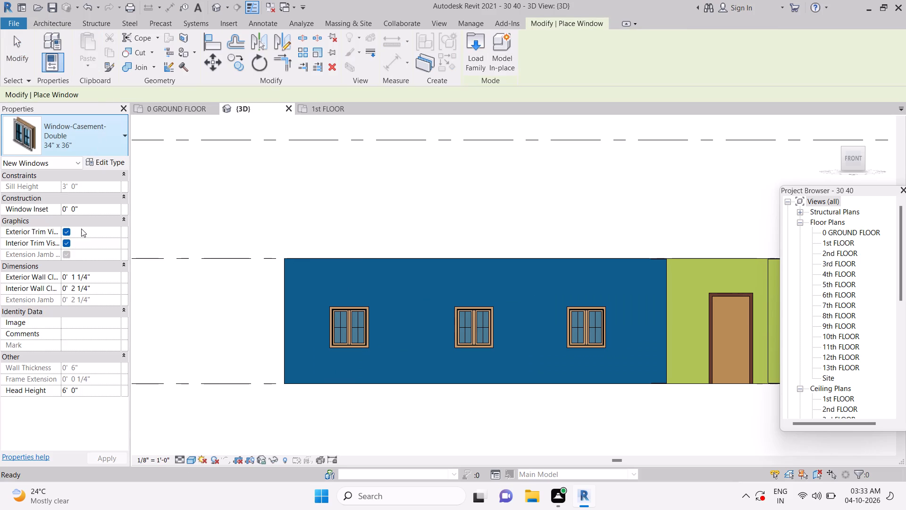
scroll(81, 229, "up", 3)
left_click(104, 124)
scroll(45, 237, "up", 6)
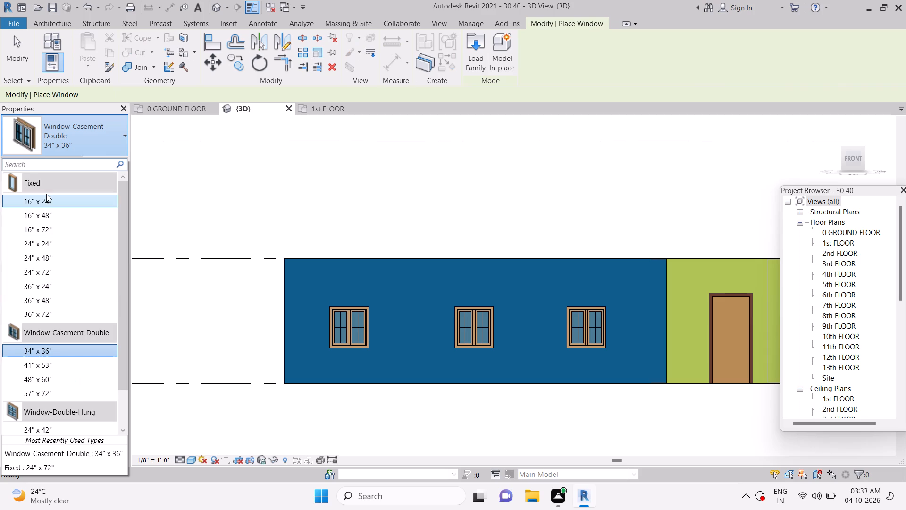
left_click(45, 198)
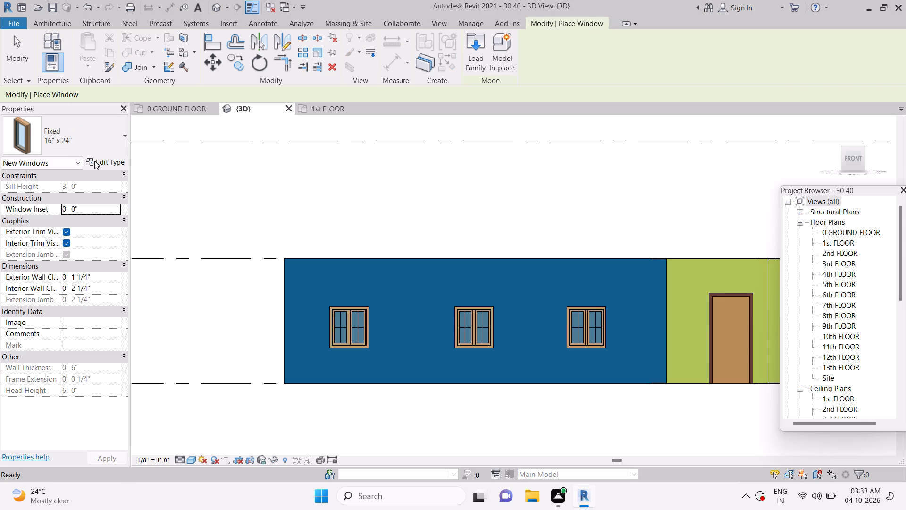
Set the Fixed 16" x 24" window type's width to 2' and its height to 1'.
left_click(94, 160)
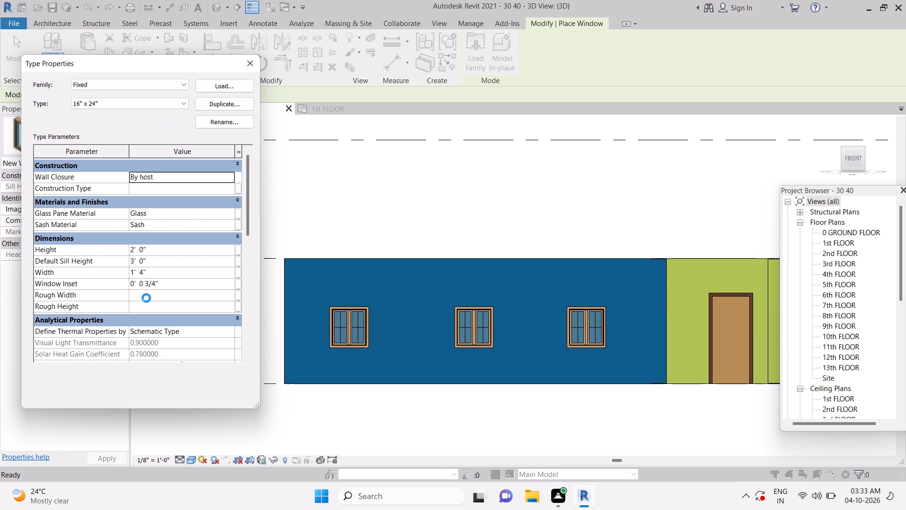
left_click(147, 272)
left_click_drag(150, 272, 105, 272)
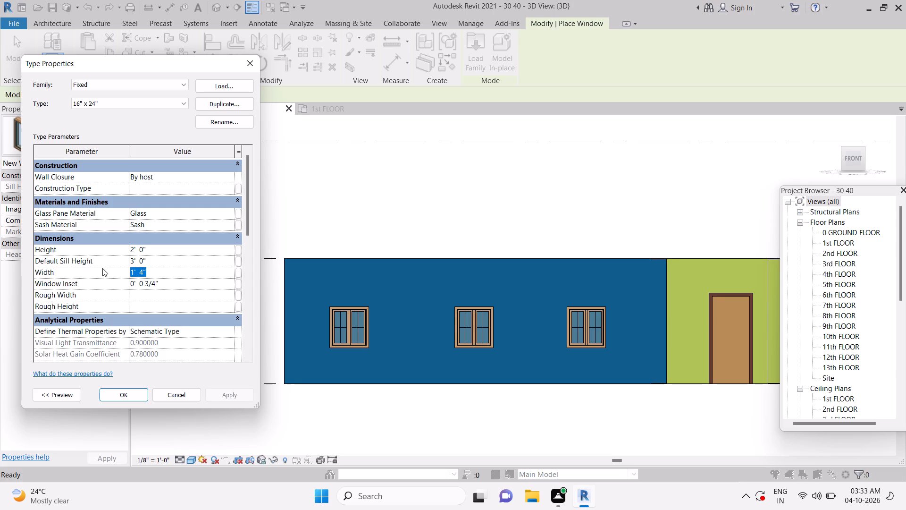
type("2'")
key("Return")
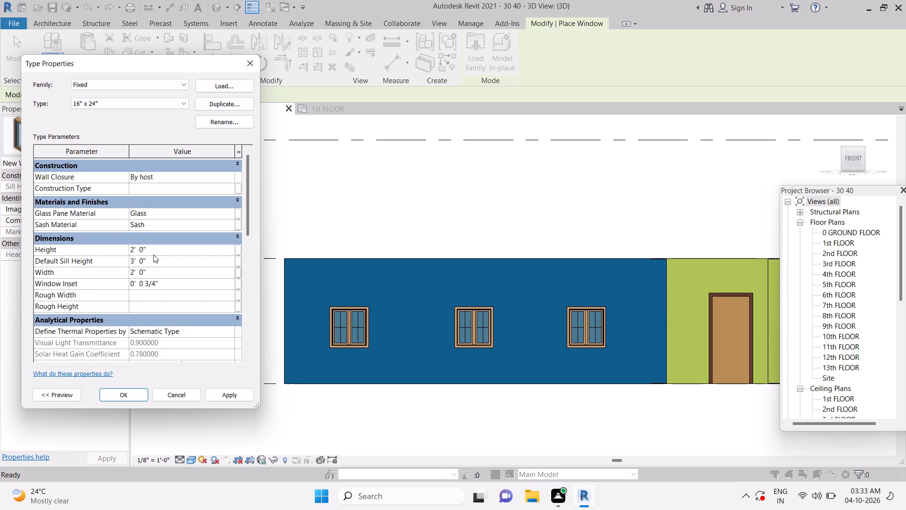
left_click(154, 251)
type("1'")
key("Return")
left_click(219, 392)
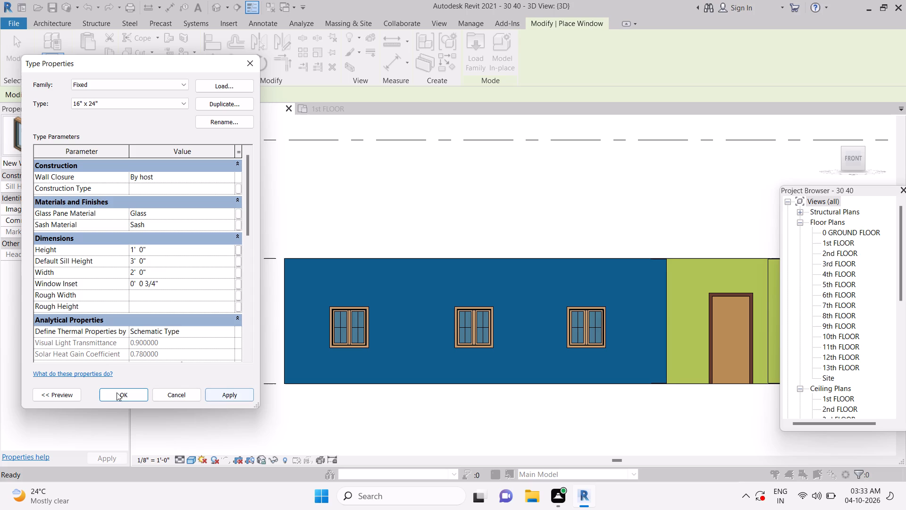
left_click(117, 391)
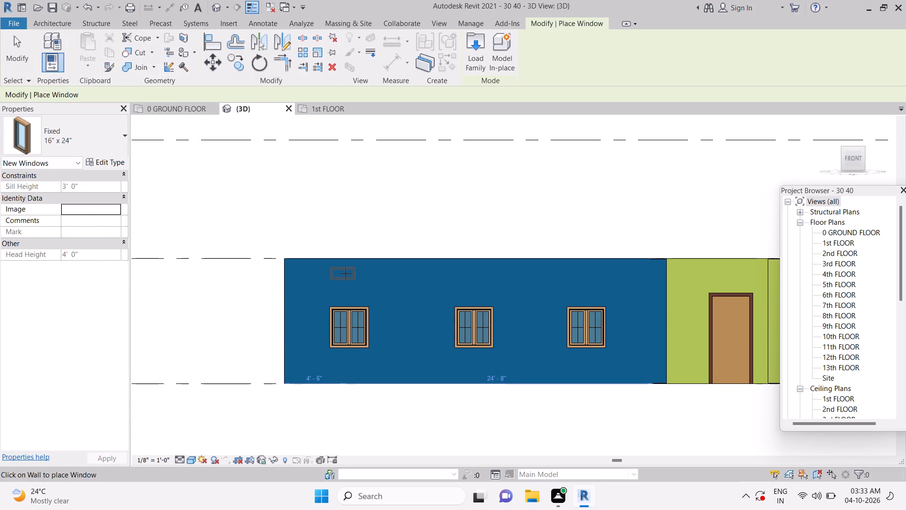
Place three Fixed windows above the blue front wall's casement windows: about 5' from the outer end, with spacings of about 9'-6" and 9'-2".
left_click(347, 273)
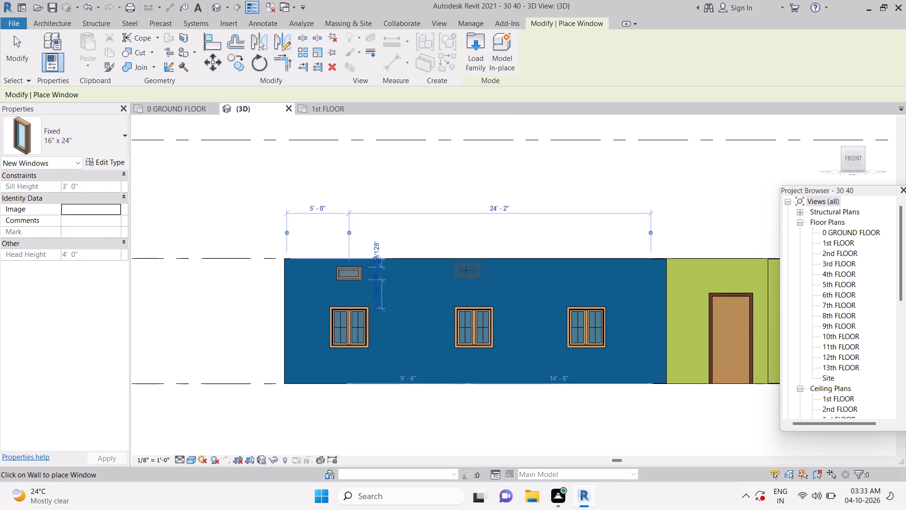
left_click(466, 271)
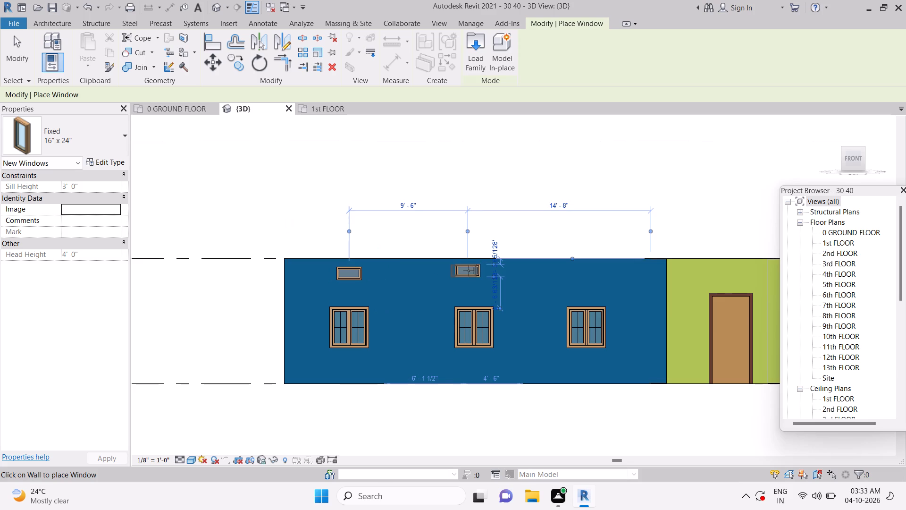
left_click(584, 272)
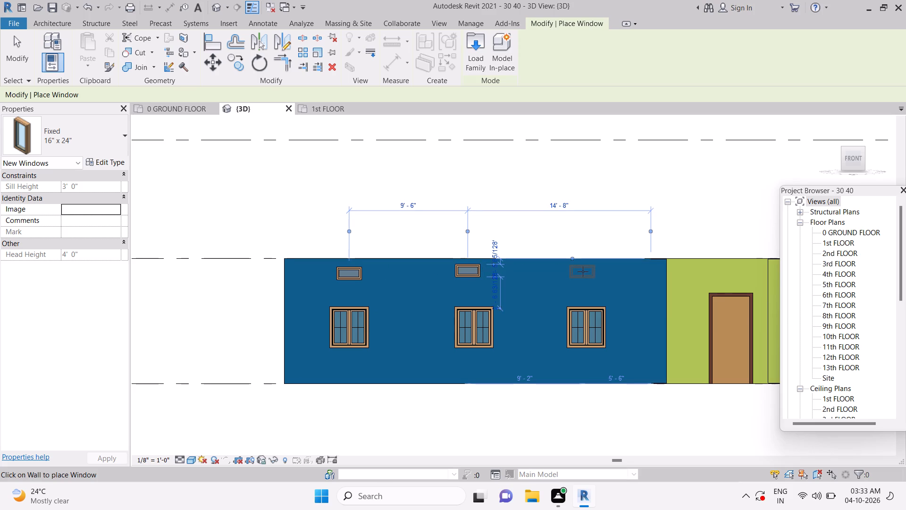
key("Escape")
key("Escape")
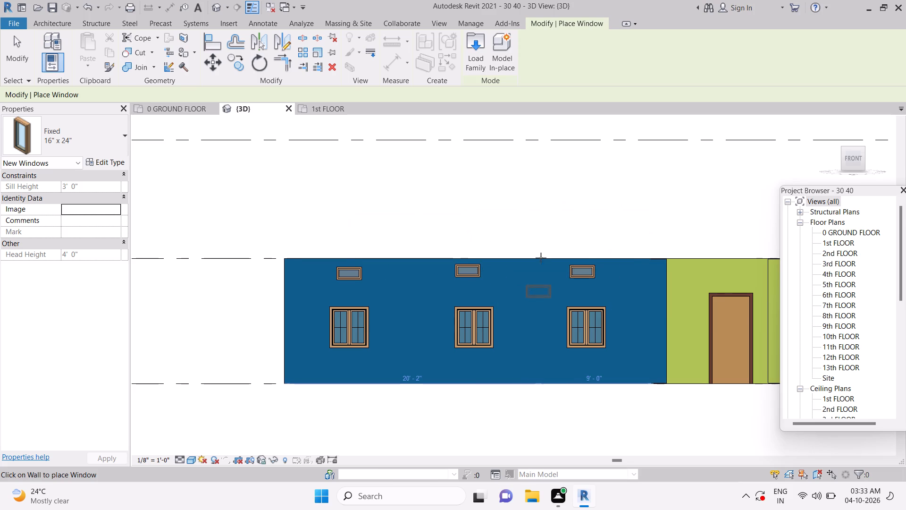
End window placement and nudge the Fixed window nearest the green wall slightly towards it, about 9'-5" from the middle one.
key("Escape")
key("Escape")
key("Escape")
left_click(594, 277)
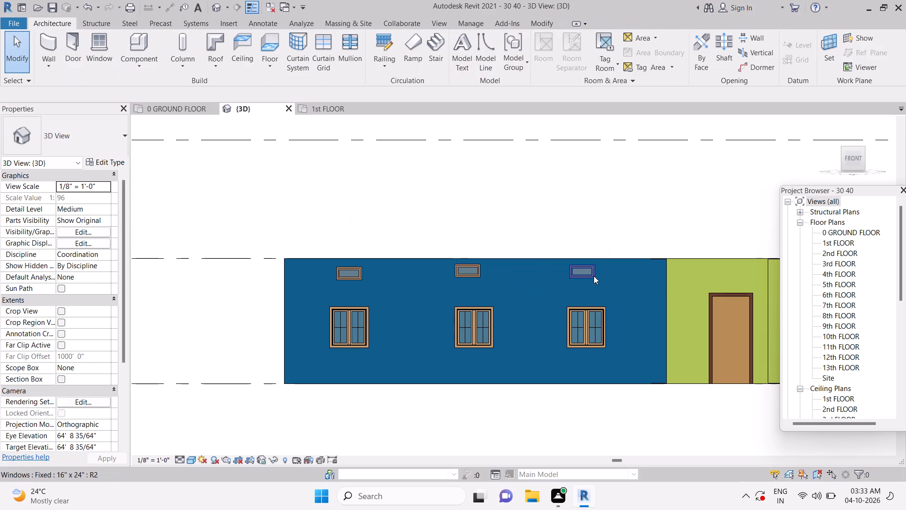
key("Right")
key("Escape")
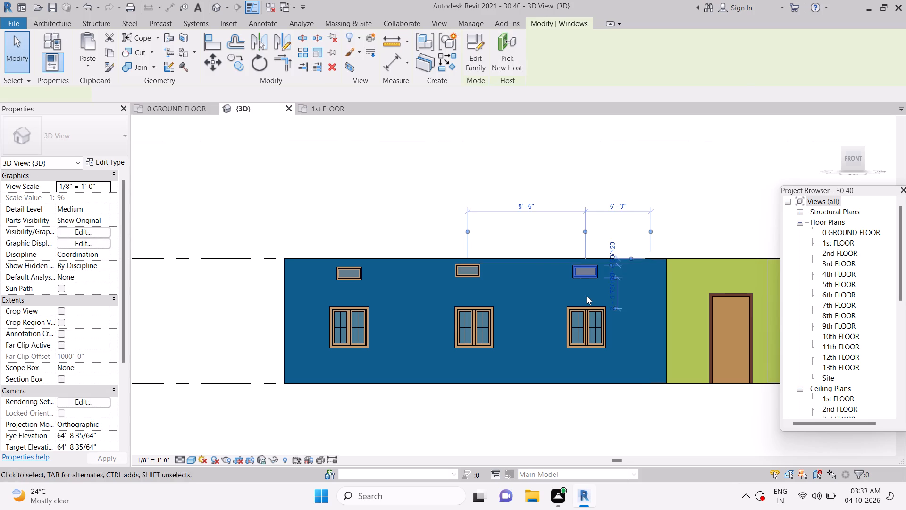
key("Escape")
key("Escape")
key("Escape")
key("Escape")
Set the sill height of the Fixed window nearest the blue wall's outer end to 8'.
scroll(417, 212, "down", 2)
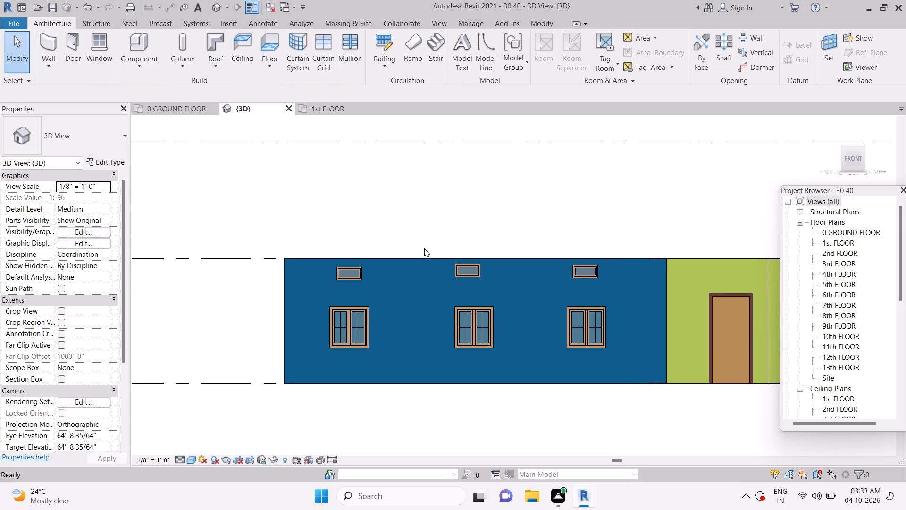
scroll(424, 248, "down", 4)
middle_click_drag(553, 330, 520, 355, "shift")
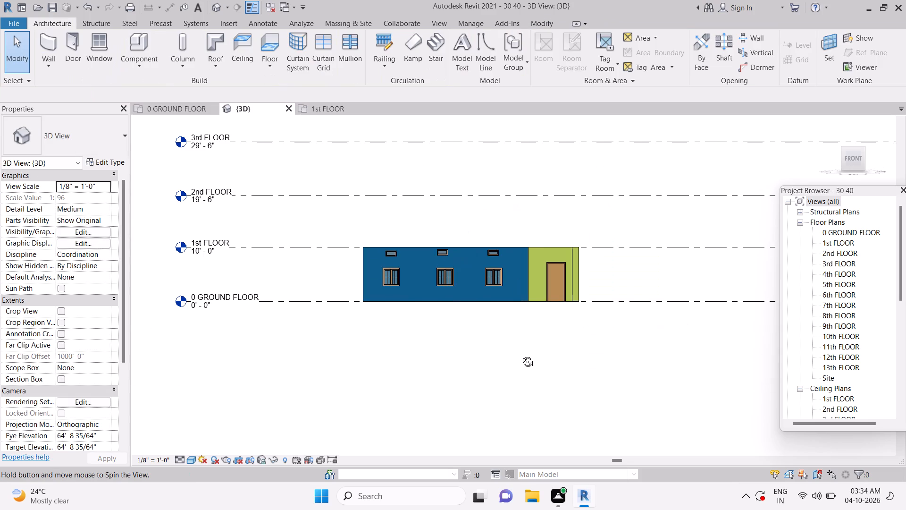
middle_click_drag(520, 355, 513, 368, "shift")
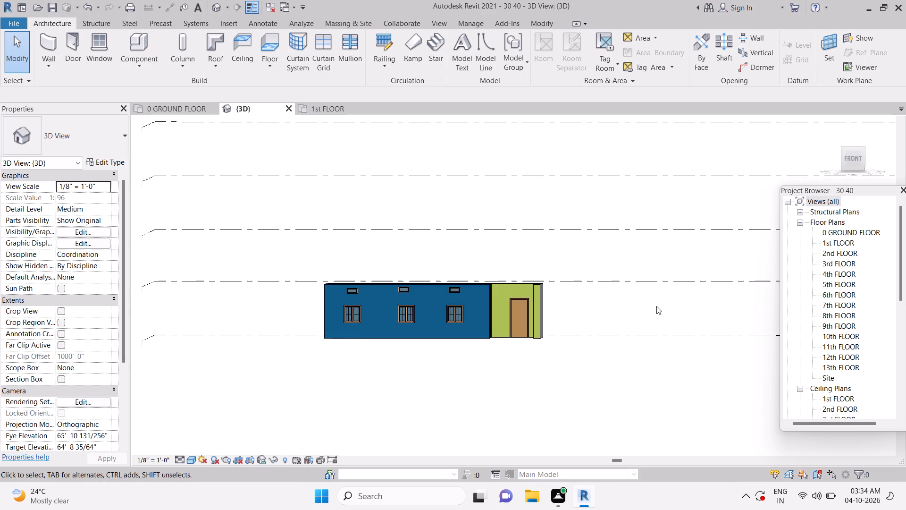
middle_click_drag(651, 317, 601, 397, "shift")
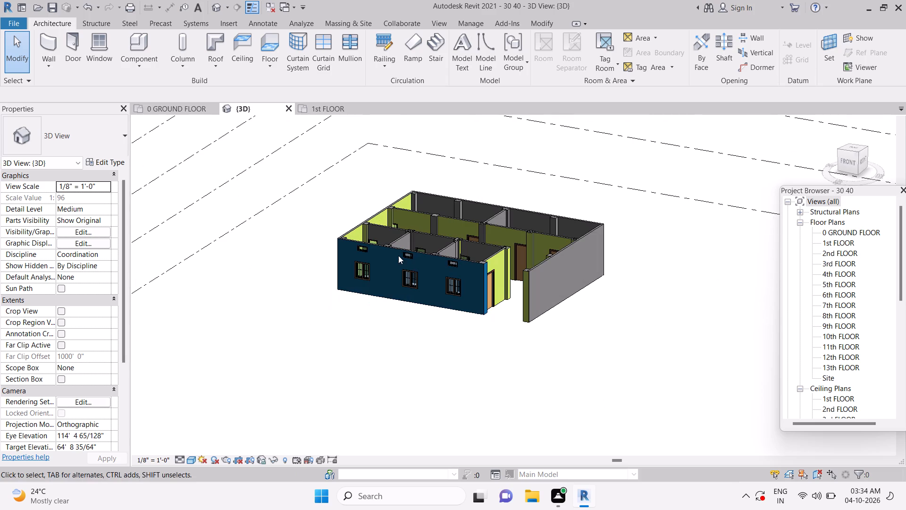
key("Escape")
scroll(336, 242, "up", 5)
scroll(379, 246, "up", 5)
key("Escape")
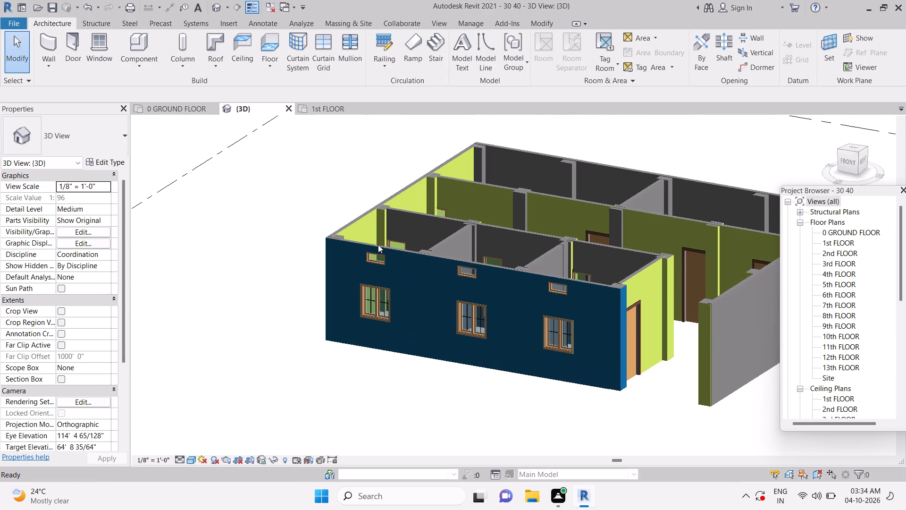
left_click(380, 282)
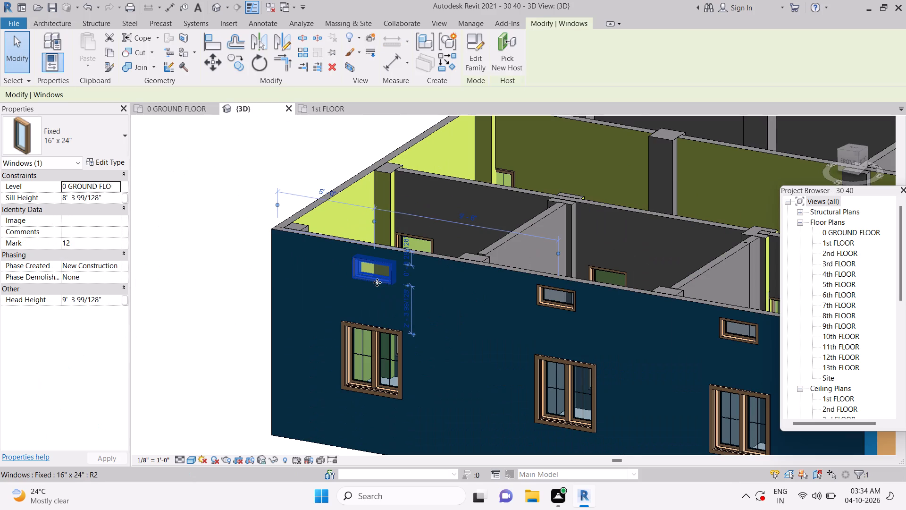
left_click(108, 199)
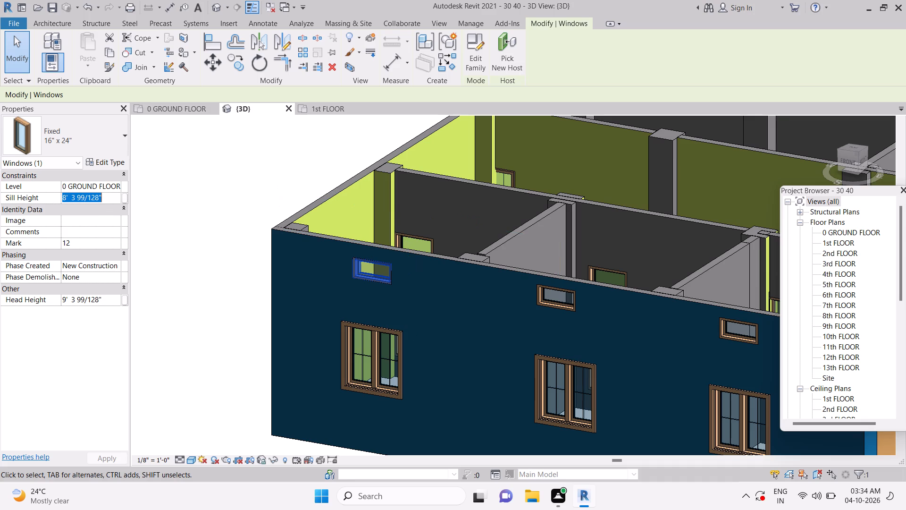
type("8'")
key("Return")
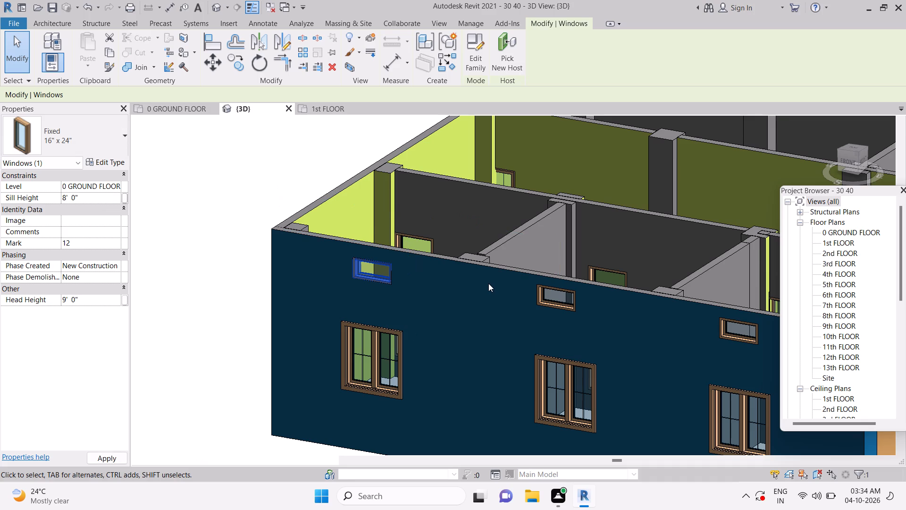
Set the sill height of the middle Fixed window and the one nearest the green wall to 8' each.
left_click(537, 290)
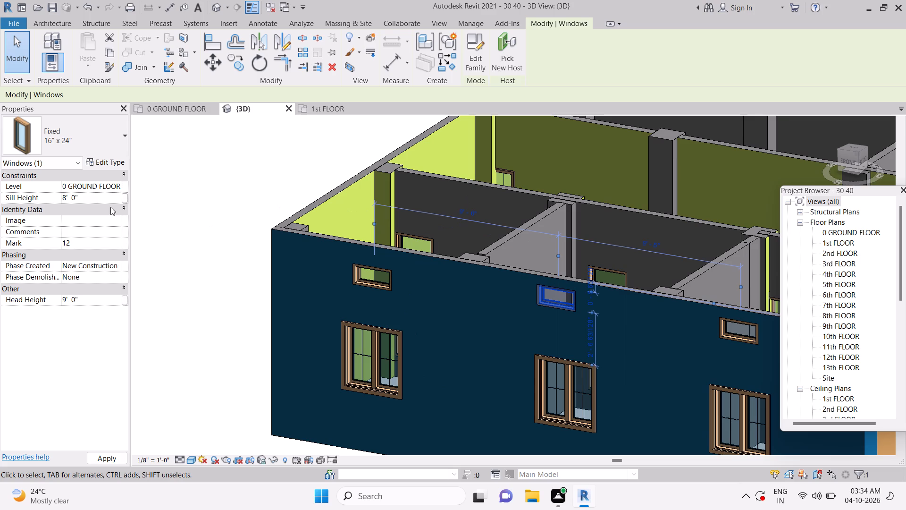
left_click(112, 196)
type("8'")
key("Return")
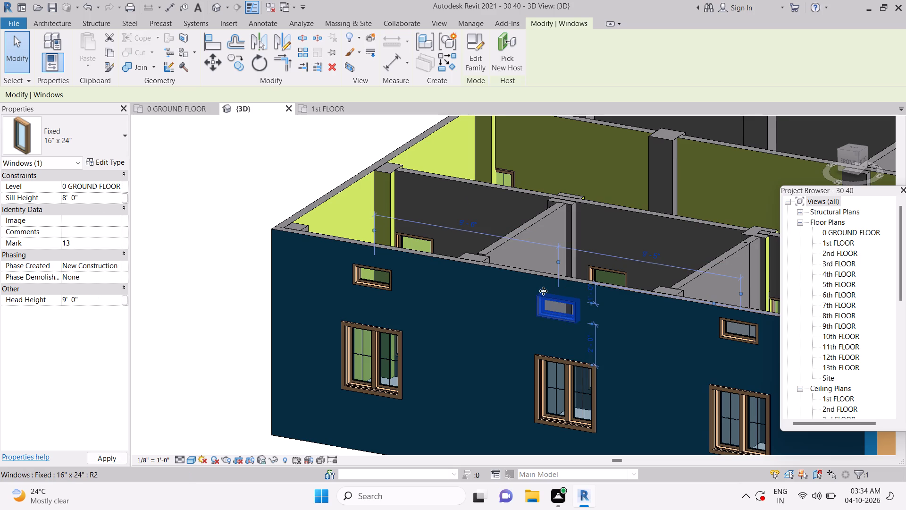
middle_click_drag(654, 306, 580, 307)
middle_click(580, 307)
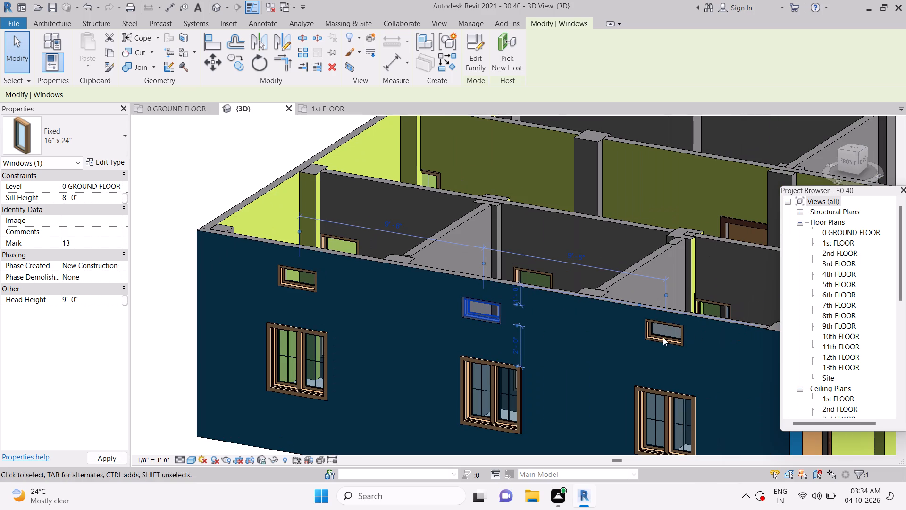
left_click(663, 337)
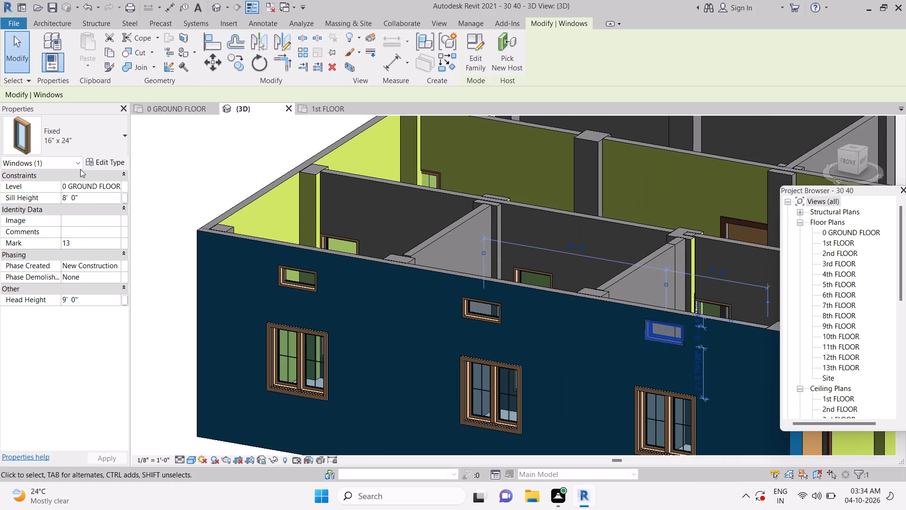
left_click(101, 197)
left_click_drag(112, 201, 110, 201)
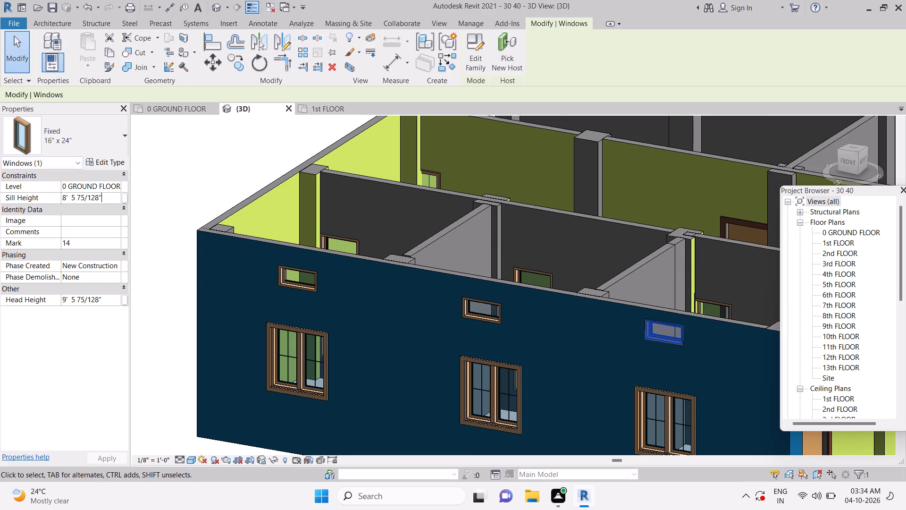
left_click_drag(110, 201, 47, 215)
type("8'")
key("Return")
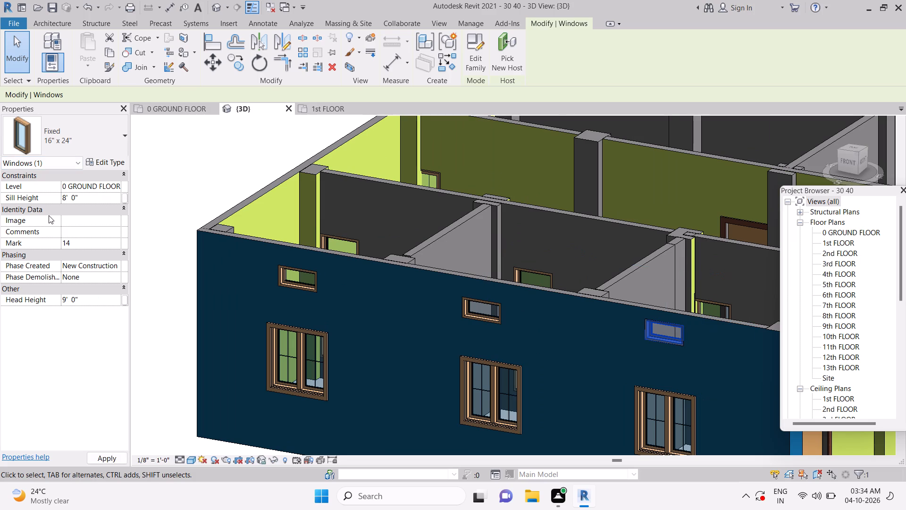
scroll(85, 204, "up", 2)
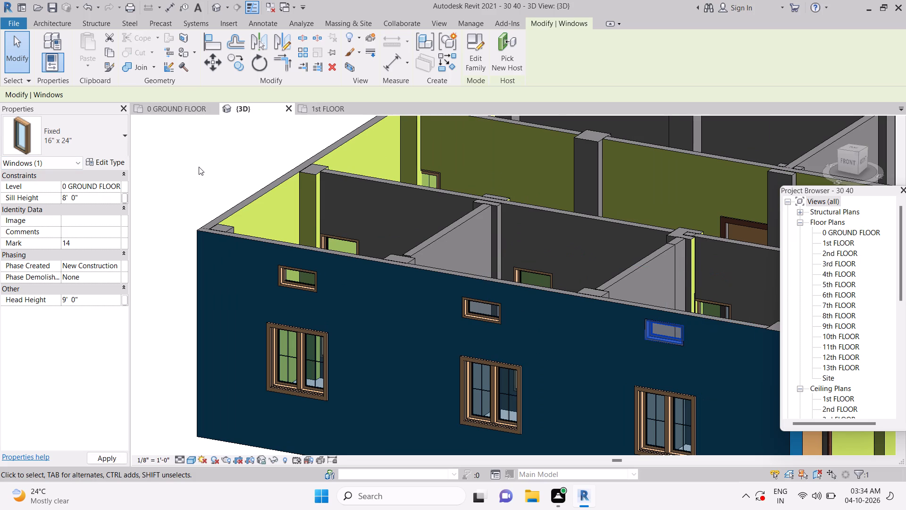
left_click(199, 167)
key("Escape")
Examine the blue front wall straight on to check the alignment of its three ventilator windows.
scroll(407, 216, "down", 5)
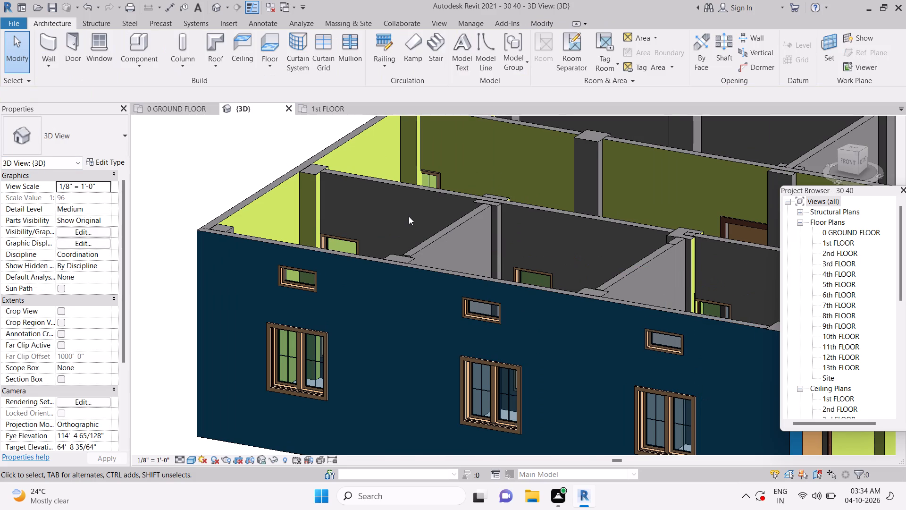
scroll(409, 216, "down", 1)
key("Escape")
key("Escape")
key("Escape")
key("Escape")
left_click(848, 167)
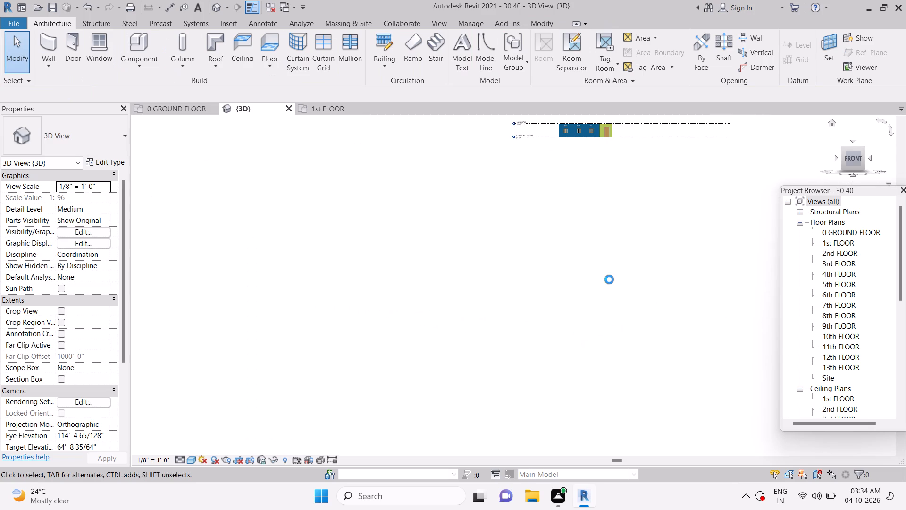
scroll(528, 370, "up", 7)
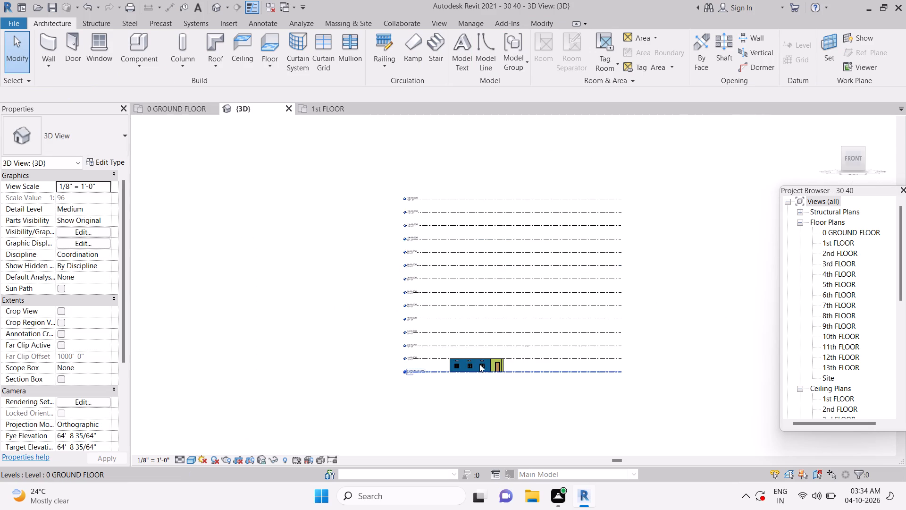
scroll(479, 364, "up", 5)
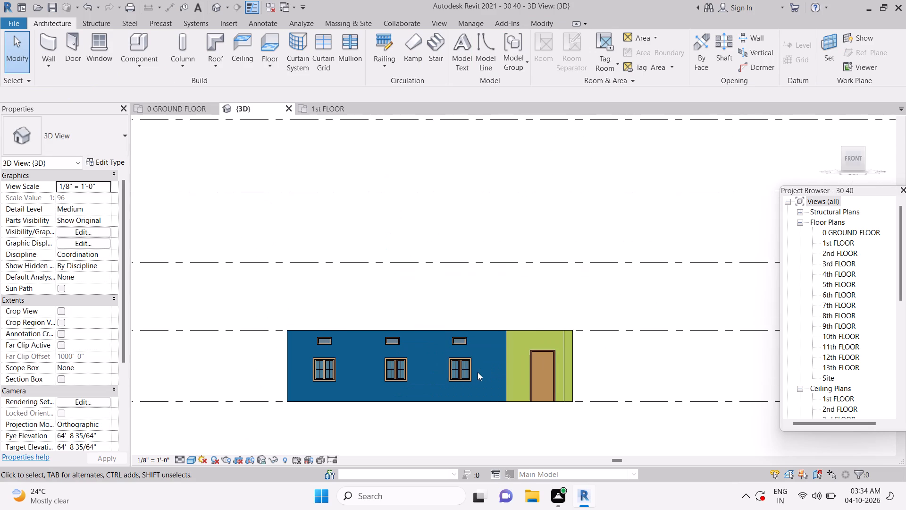
Review the 0 GROUND FLOOR plan and compare it with the 1st FLOOR plan.
left_click(184, 111)
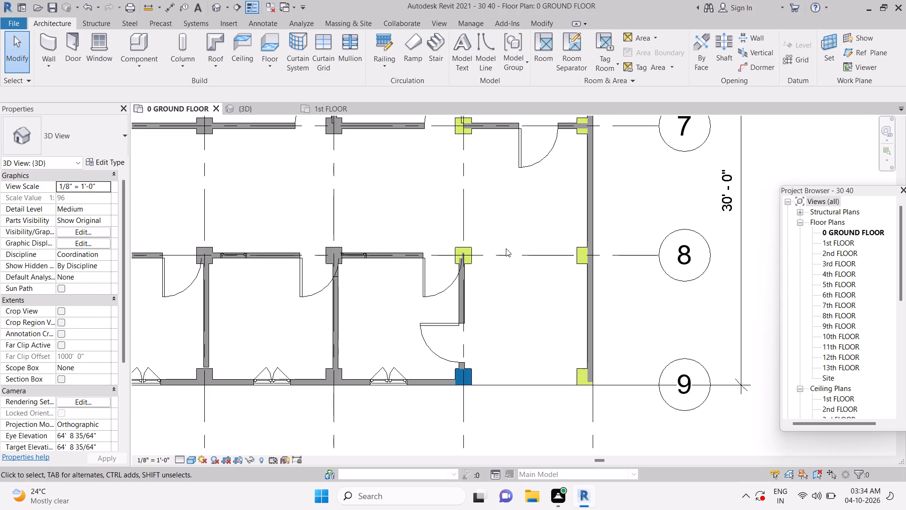
scroll(509, 302, "down", 4)
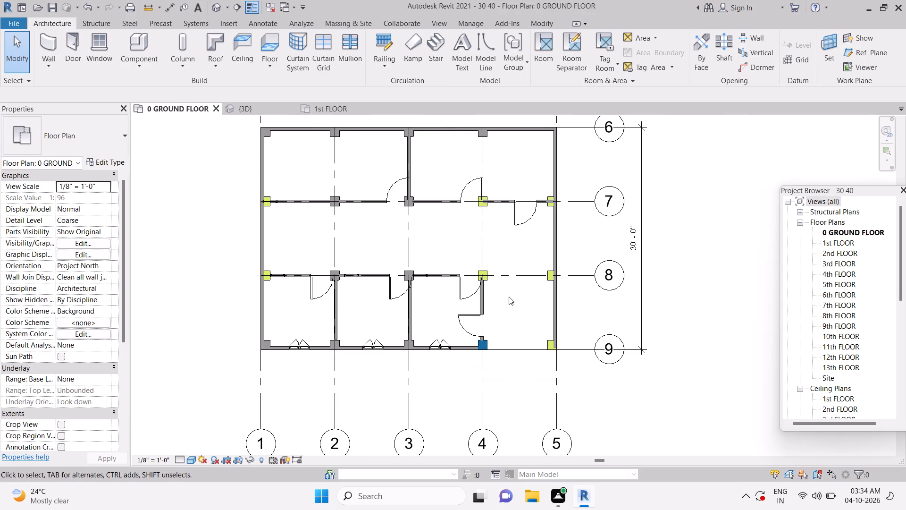
key("Escape")
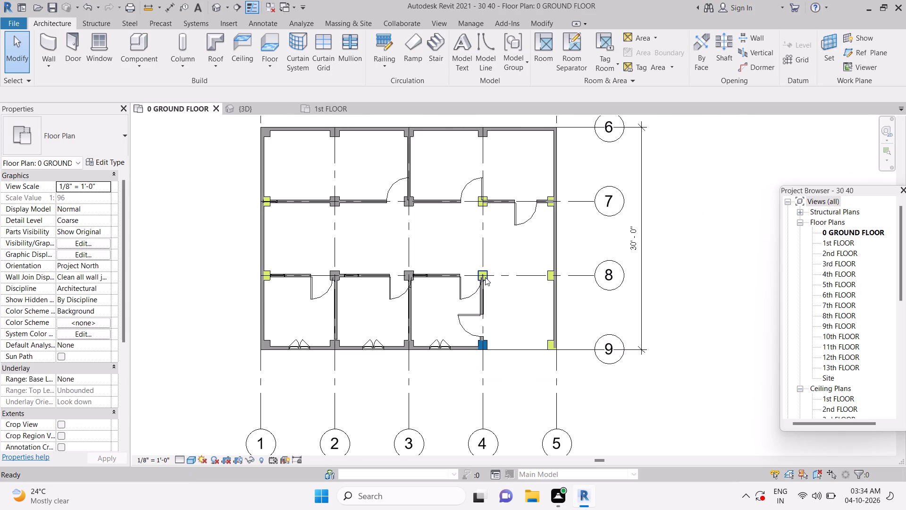
key("Escape")
key("Escape")
scroll(490, 277, "up", 2)
key("Escape")
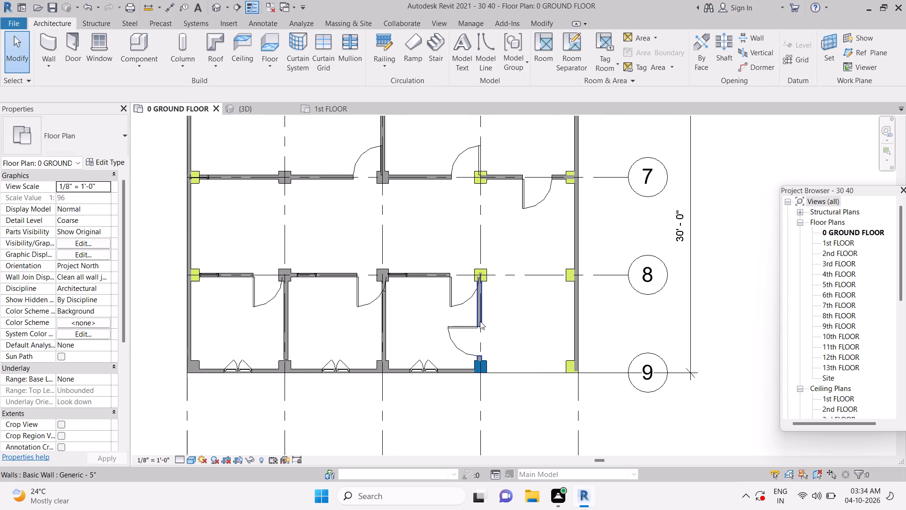
key("Escape")
key("Escape")
key("Escape")
key("Escape")
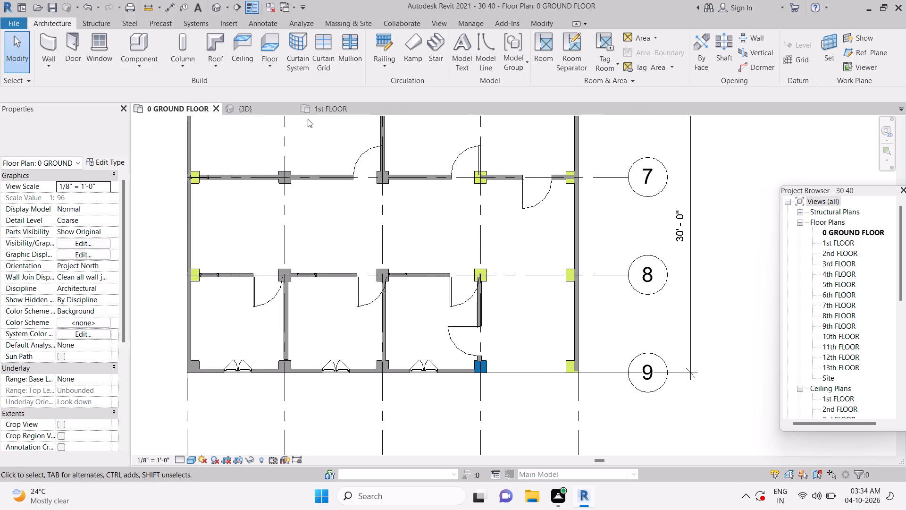
left_click(323, 110)
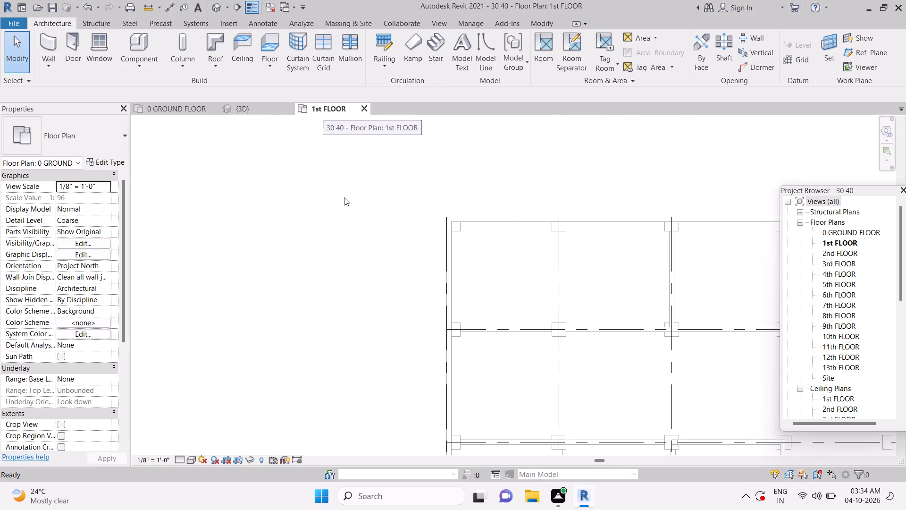
scroll(411, 248, "down", 5)
key("Escape")
key("Escape")
Return to the 0 GROUND FLOOR plan and clear any active selection.
left_click(182, 107)
scroll(433, 221, "down", 5)
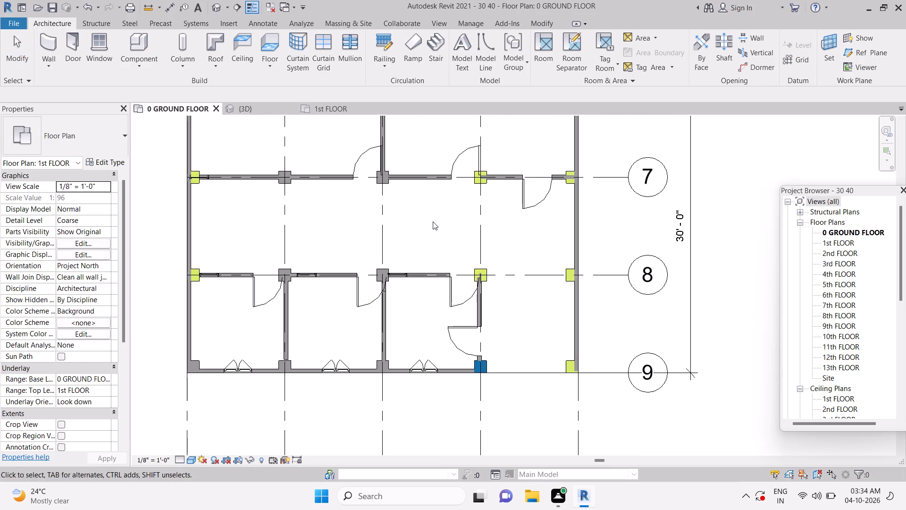
scroll(433, 221, "down", 4)
key("Escape")
key("Escape")
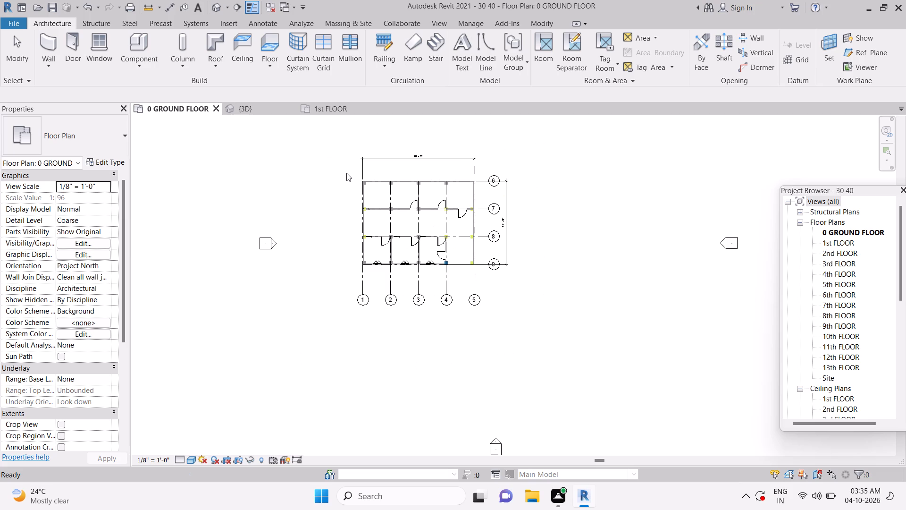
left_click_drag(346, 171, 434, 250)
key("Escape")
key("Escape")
Copy the ground-floor walls, columns, doors and windows, excluding grids and dimensions, and paste them aligned to the 1st FLOOR level.
scroll(450, 251, "up", 1)
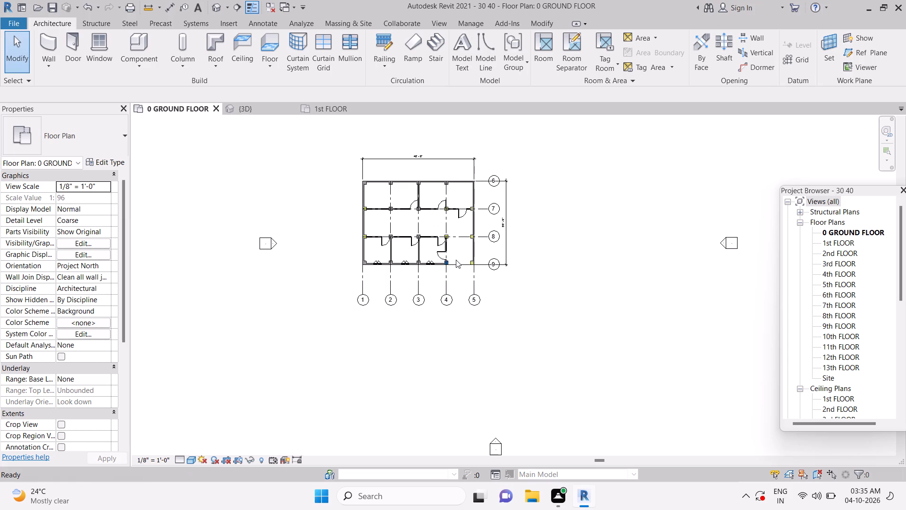
scroll(456, 260, "up", 3)
middle_click_drag(452, 253, 505, 317)
key("Escape")
scroll(488, 281, "up", 1)
middle_click_drag(489, 281, 489, 282)
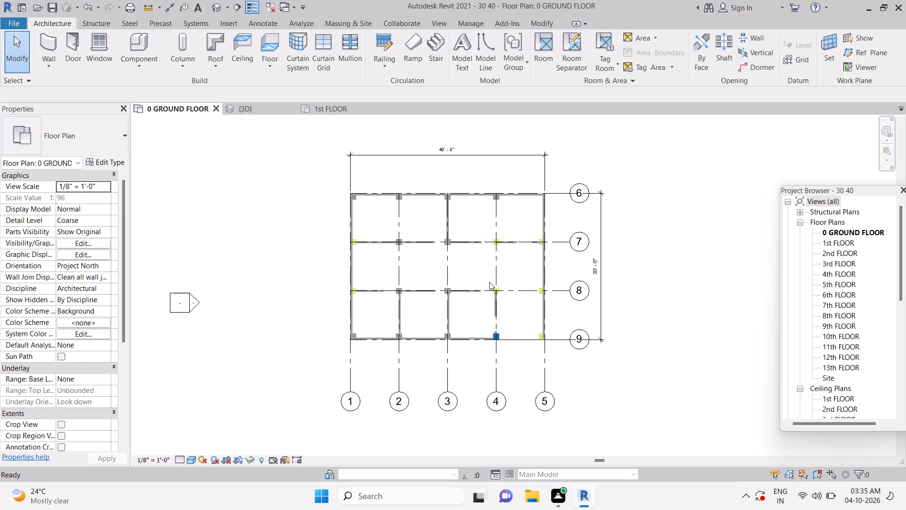
middle_click_drag(489, 282, 507, 305)
key("Escape")
key("Escape")
key("Escape")
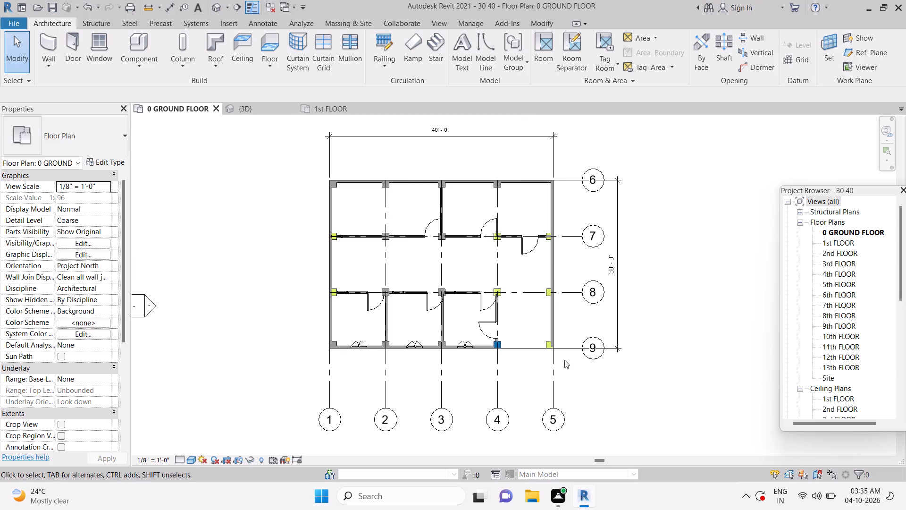
left_click_drag(576, 372, 315, 161)
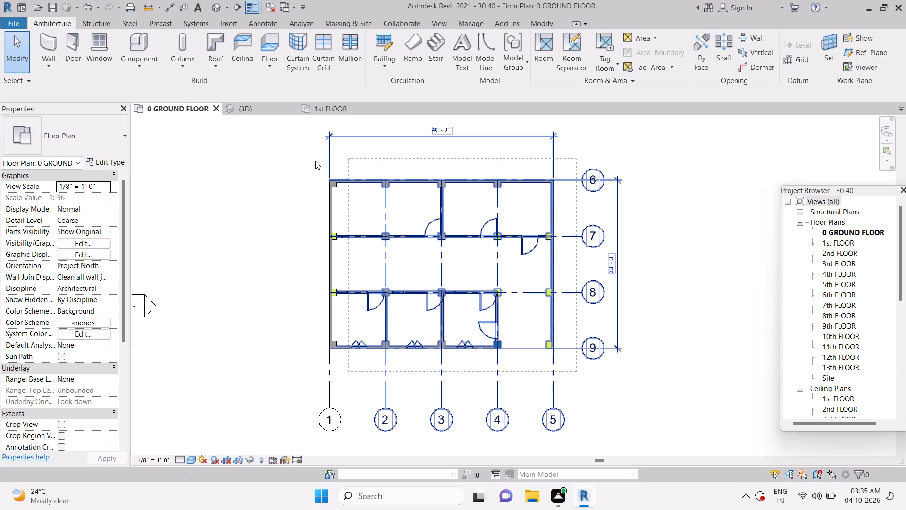
left_click_drag(315, 161, 300, 168)
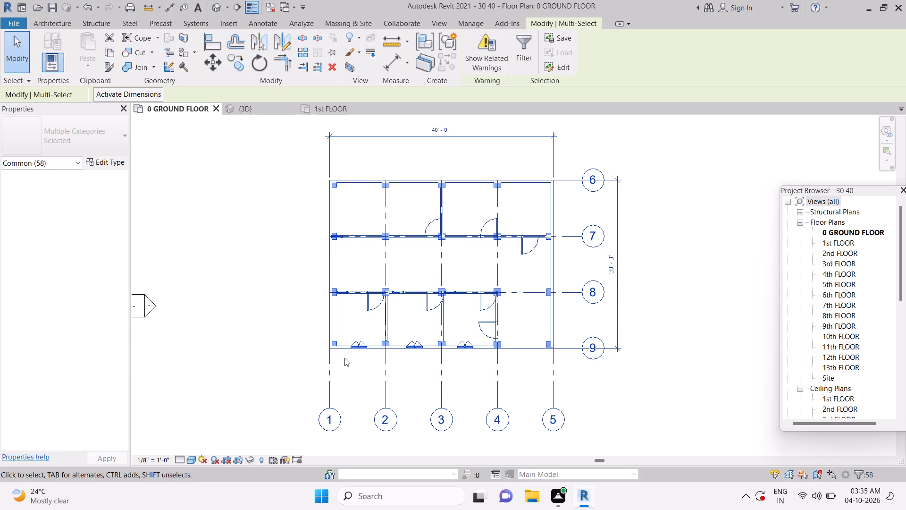
left_click_drag(609, 414, 595, 412, "shift")
left_click_drag(595, 412, 245, 350, "shift")
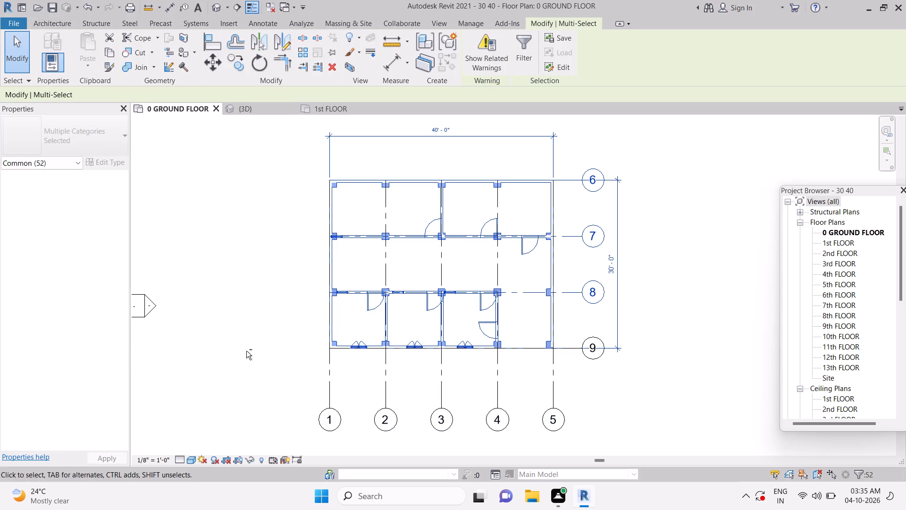
left_click_drag(658, 397, 585, 150, "shift")
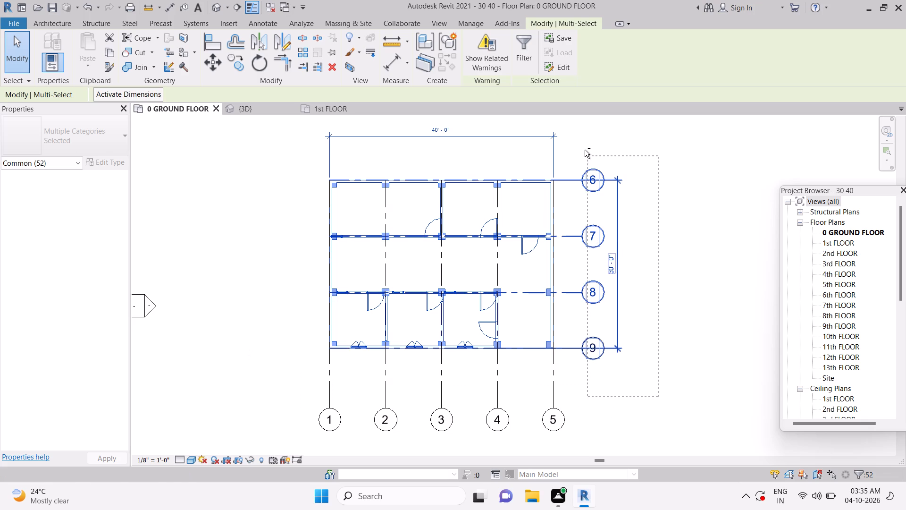
left_click_drag(596, 153, 314, 116, "shift")
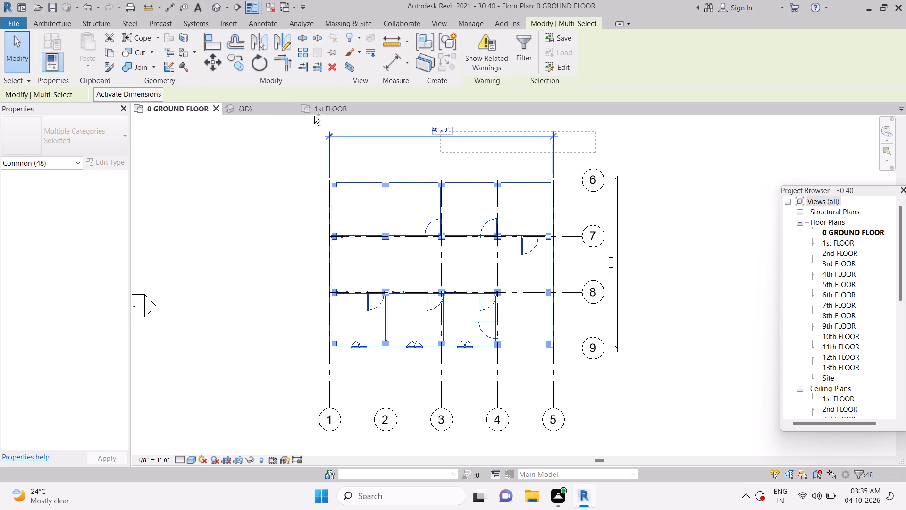
left_click_drag(314, 116, 279, 117, "shift")
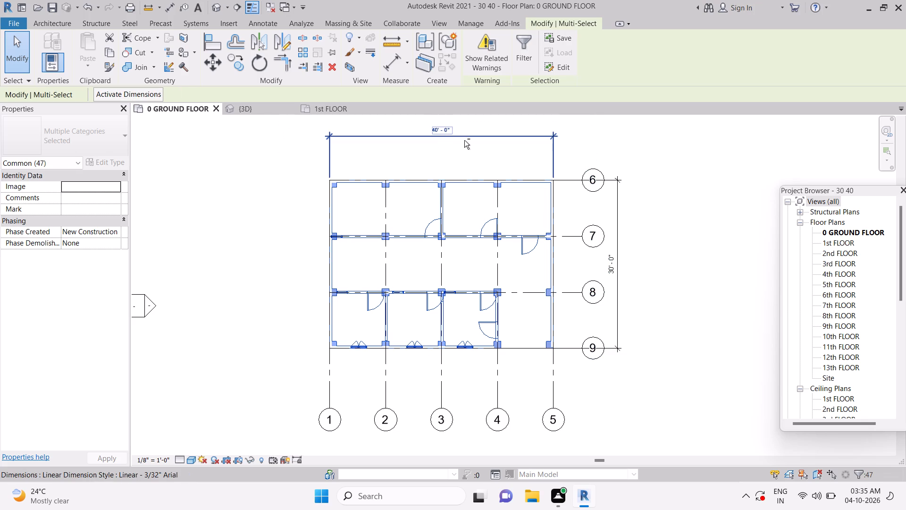
left_click(113, 53)
left_click(87, 65)
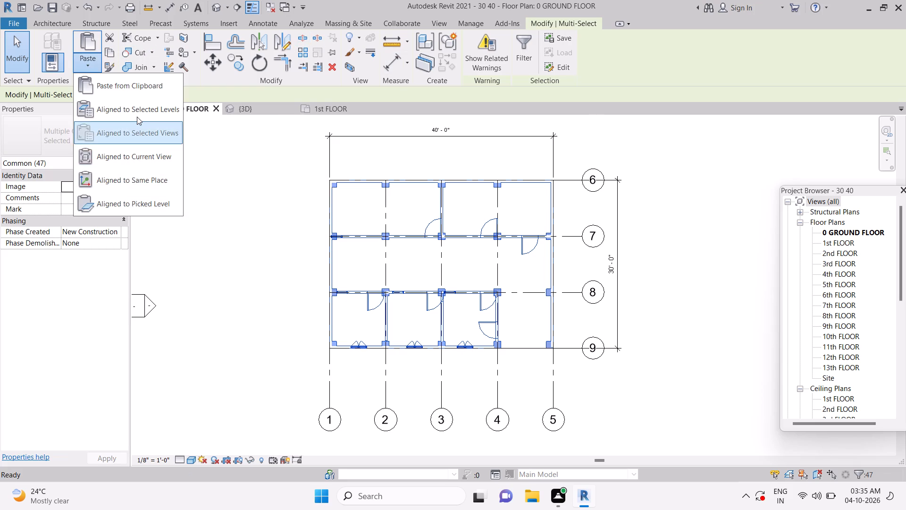
left_click(137, 117)
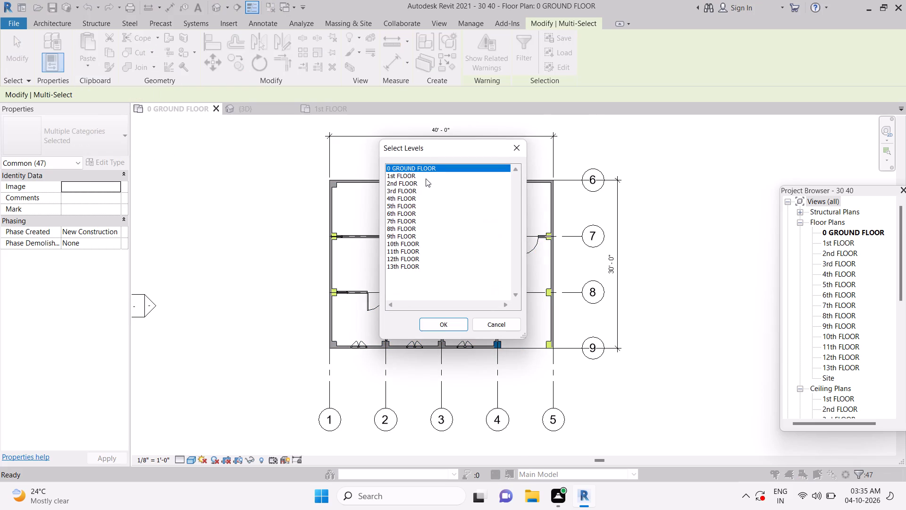
left_click(411, 177)
left_click(419, 323)
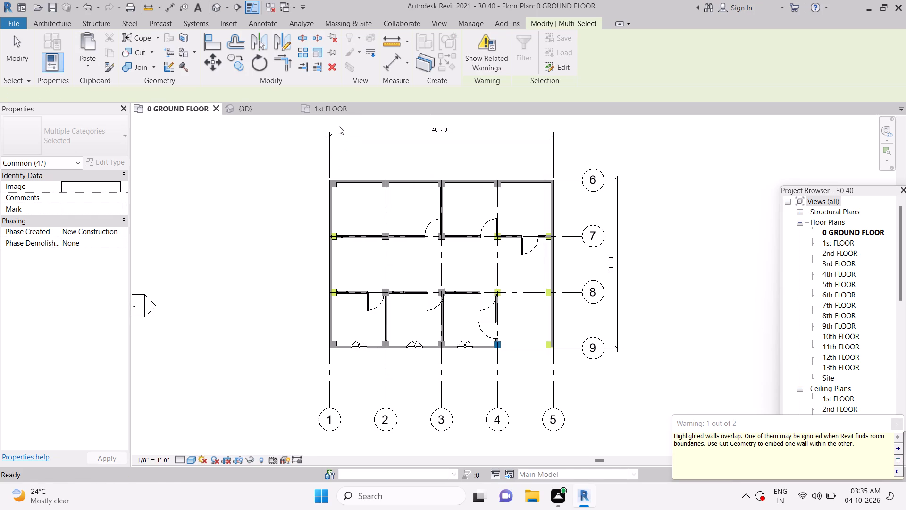
Examine the pasted layout in the 1st FLOOR plan, particularly the area around grids 4 and 9.
left_click(329, 110)
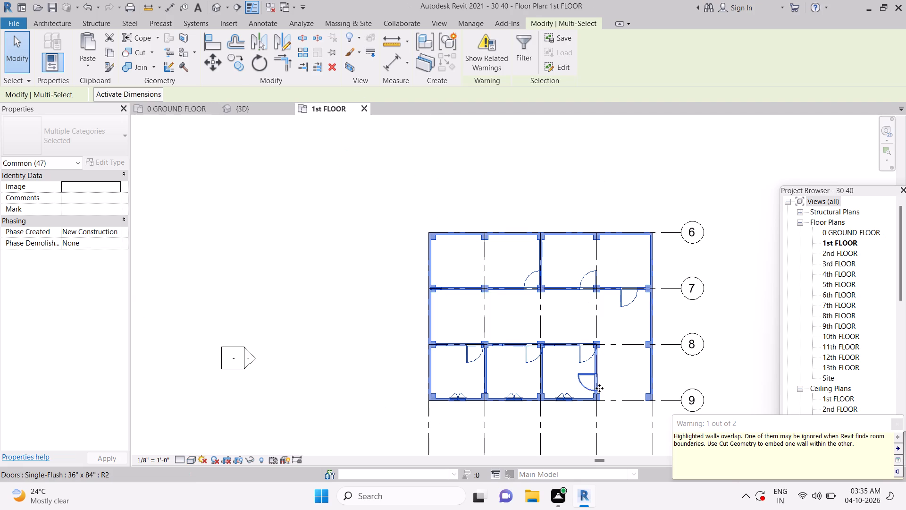
key("Escape")
key("Escape")
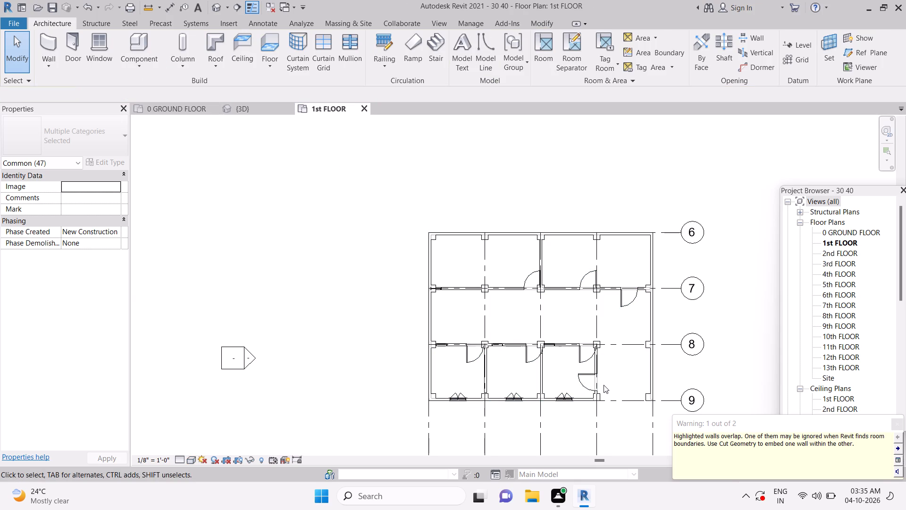
key("Escape")
key("Escape")
scroll(497, 262, "down", 3)
key("Escape")
key("Escape")
key("Escape")
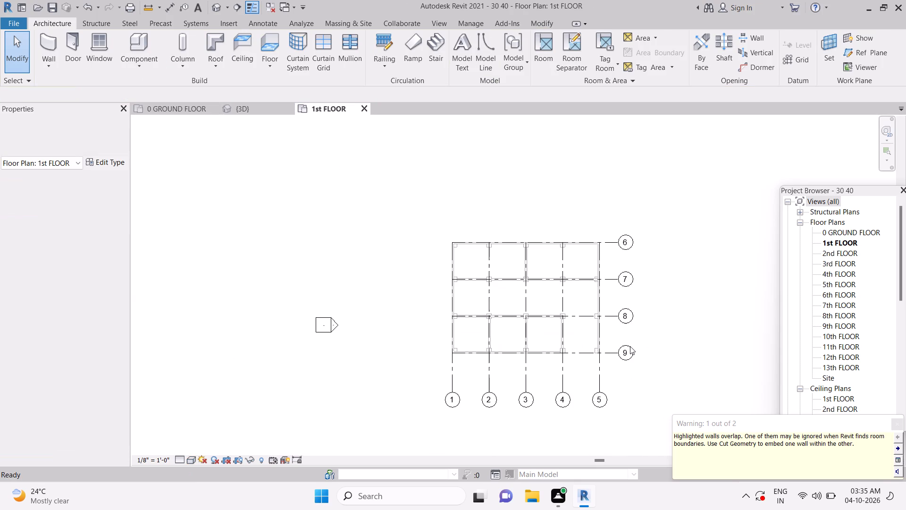
key("Escape")
key("Escape")
middle_click_drag(629, 337, 582, 328)
scroll(509, 337, "up", 9)
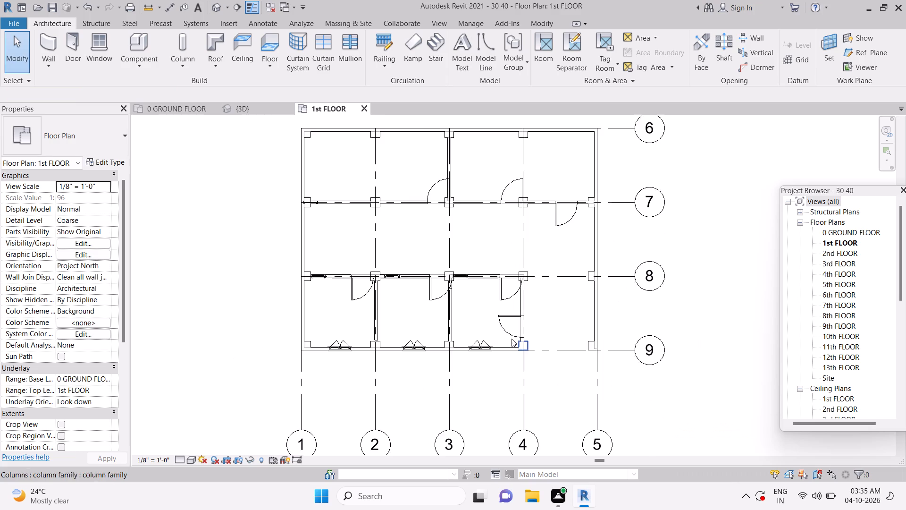
key("Escape")
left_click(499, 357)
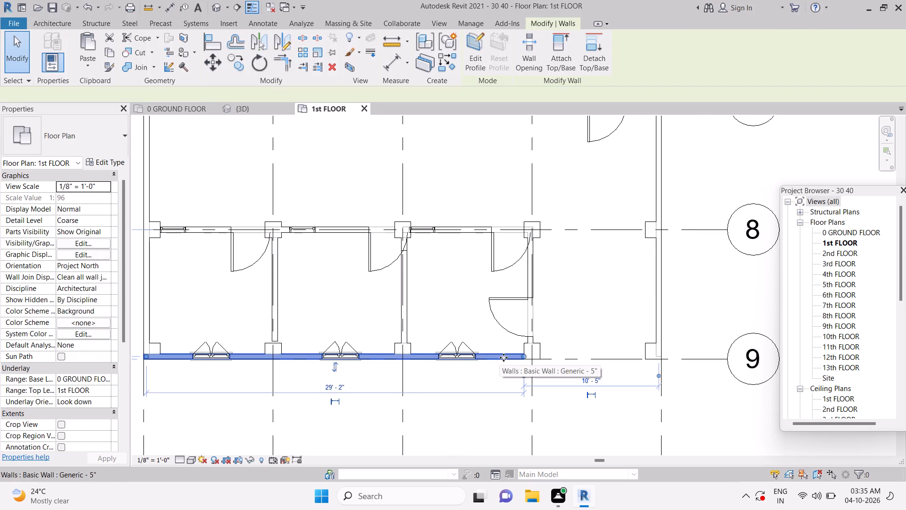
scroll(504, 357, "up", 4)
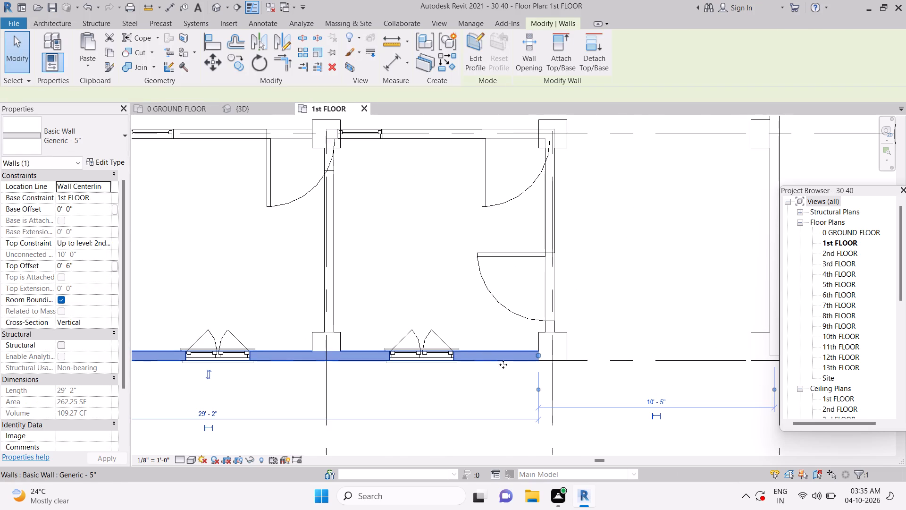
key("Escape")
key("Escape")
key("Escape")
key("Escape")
Delete the first-floor double casement window between grids 3 and 4 on the grid 9 wall.
left_click(436, 337)
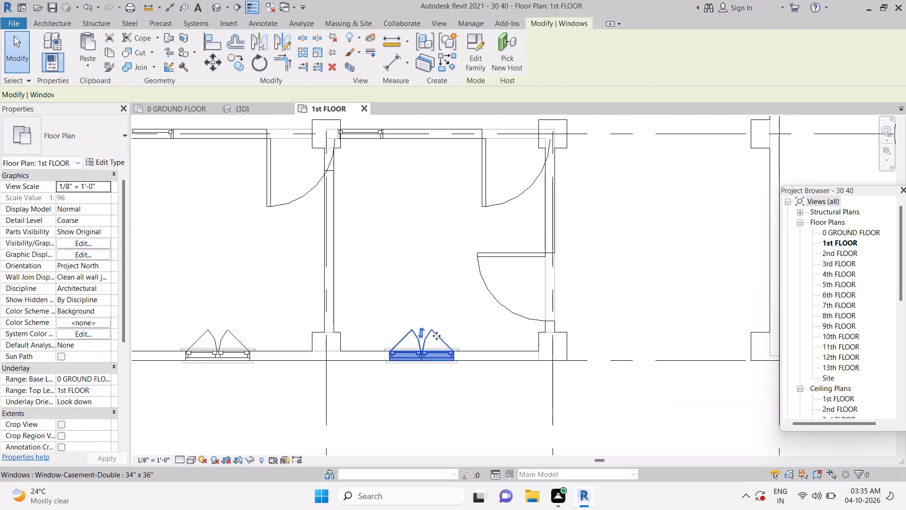
key("Delete")
Nudge the grid 4 wall's door to 2' 2" from the grid 9 column and flip its hinge side toward grid 9.
left_click(504, 301)
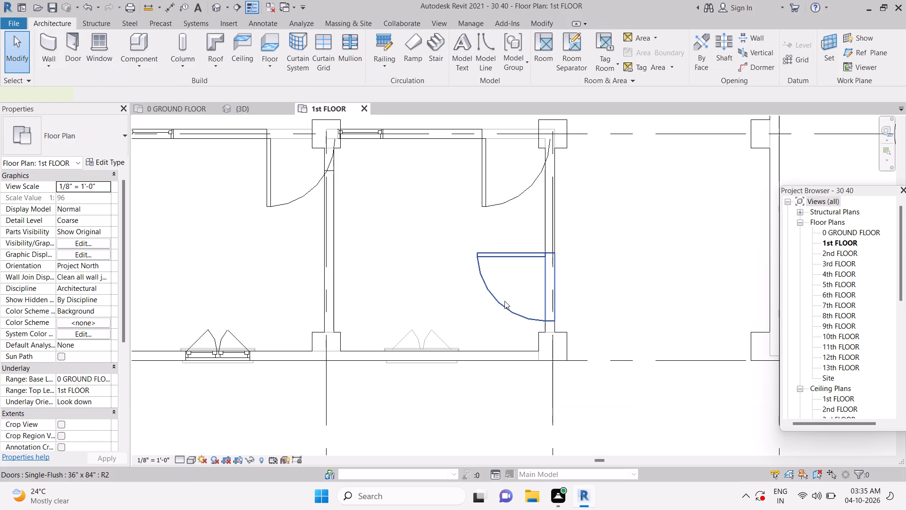
key("Up")
key("Up")
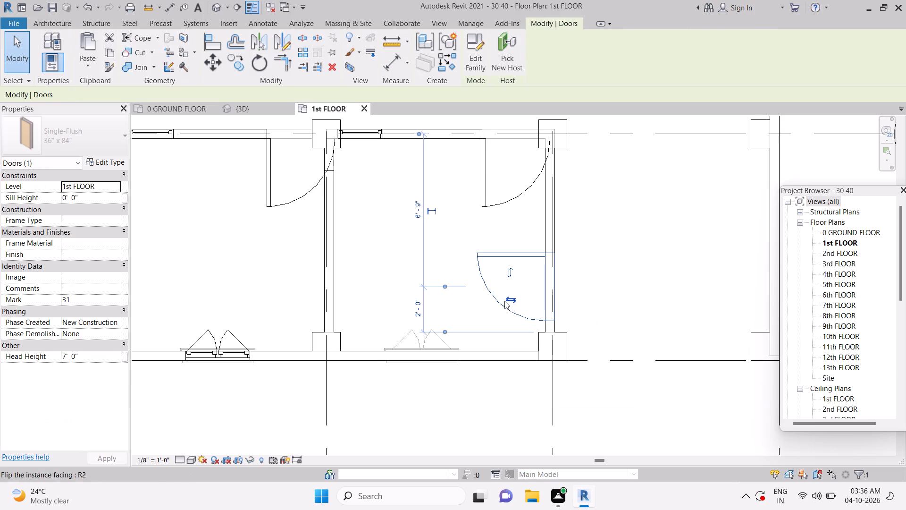
key("space")
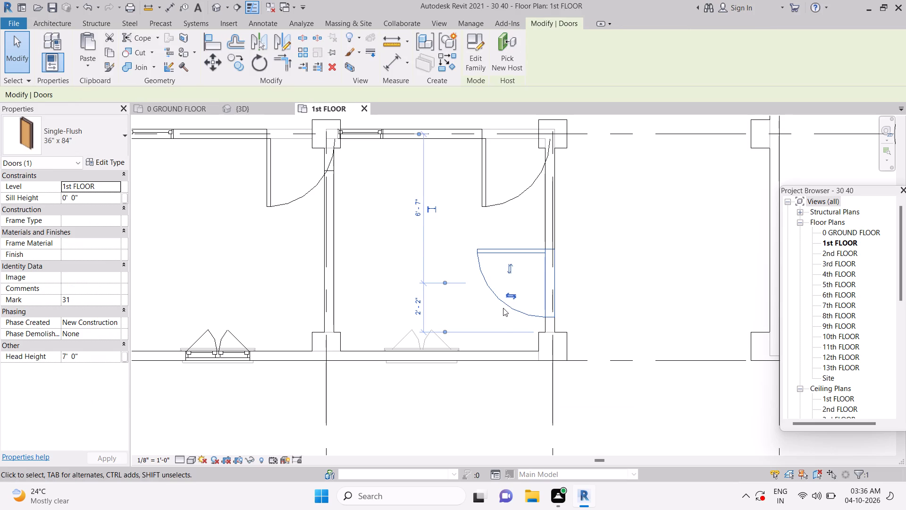
key("Escape")
key("Escape")
key("Escape")
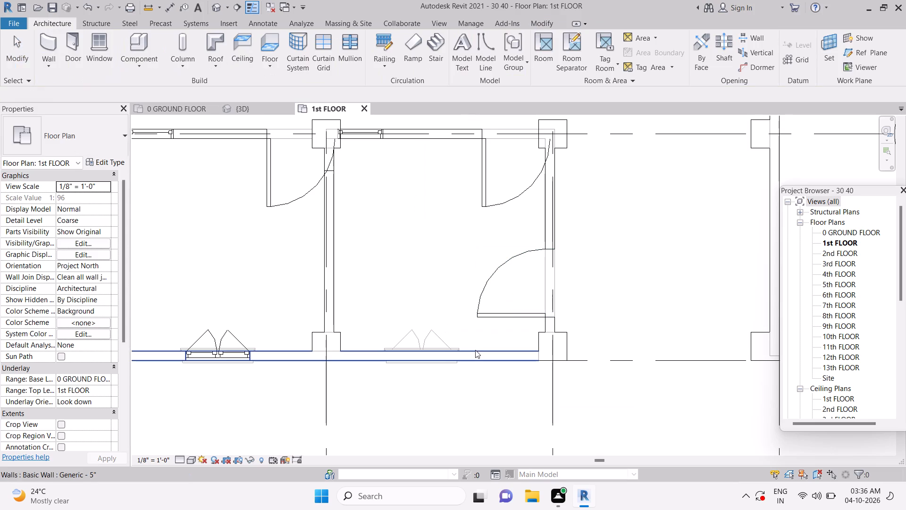
Shorten the first-floor grid 9 wall to about 18' 11", ending just before the grid 3 column, and delete its conflicting 16" x 24" window.
left_click(475, 349)
left_click_drag(537, 354, 488, 355)
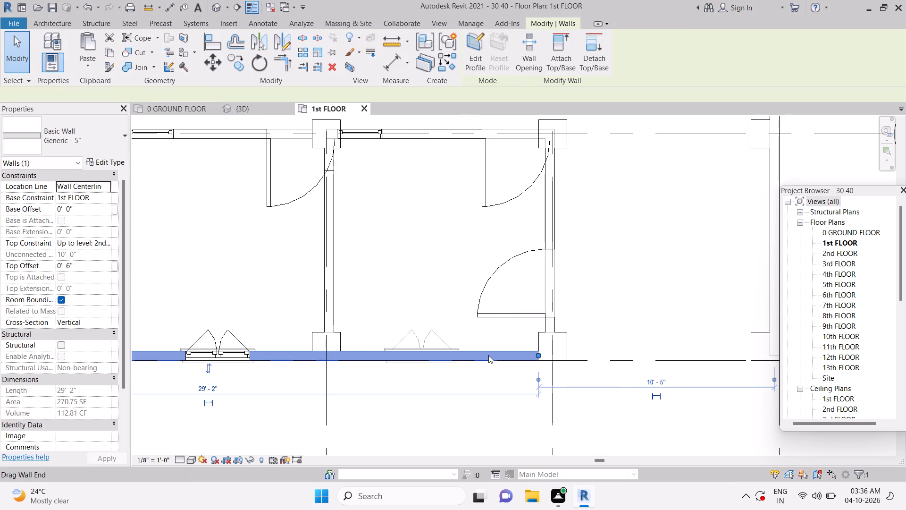
left_click_drag(488, 355, 308, 353)
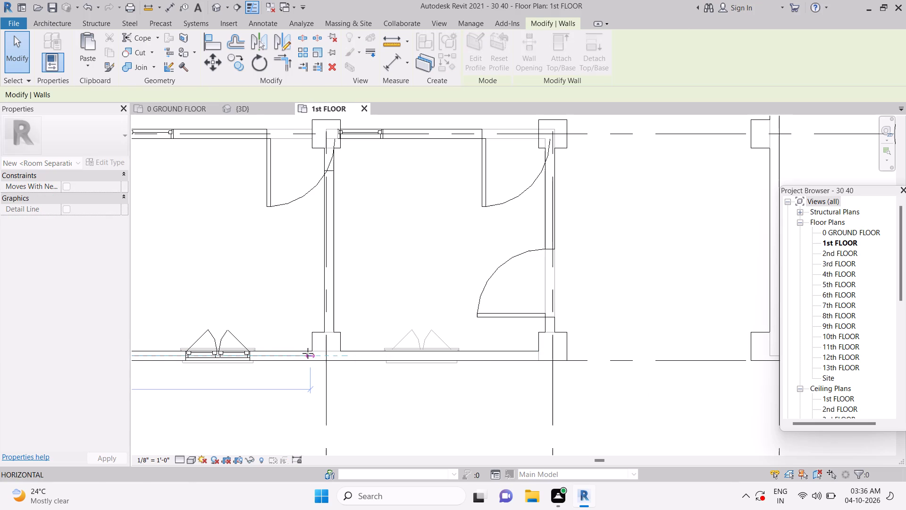
left_click_drag(308, 353, 307, 354)
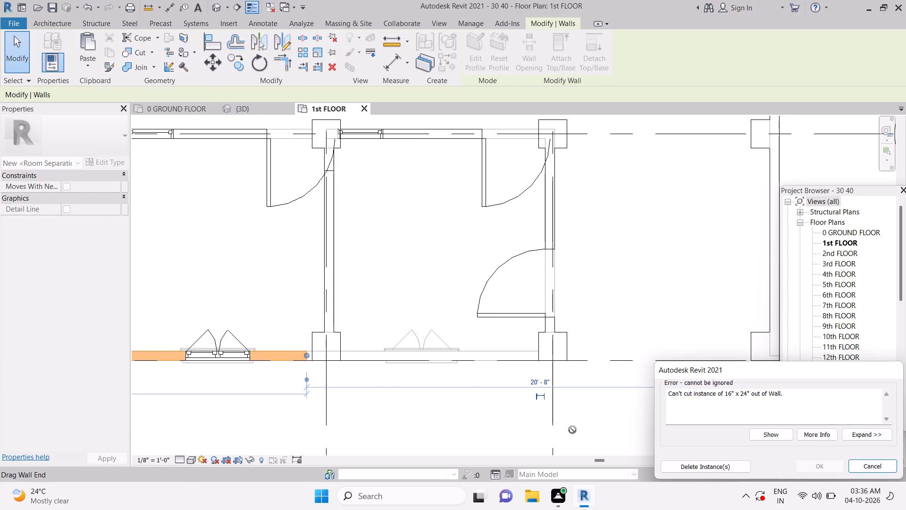
left_click(714, 465)
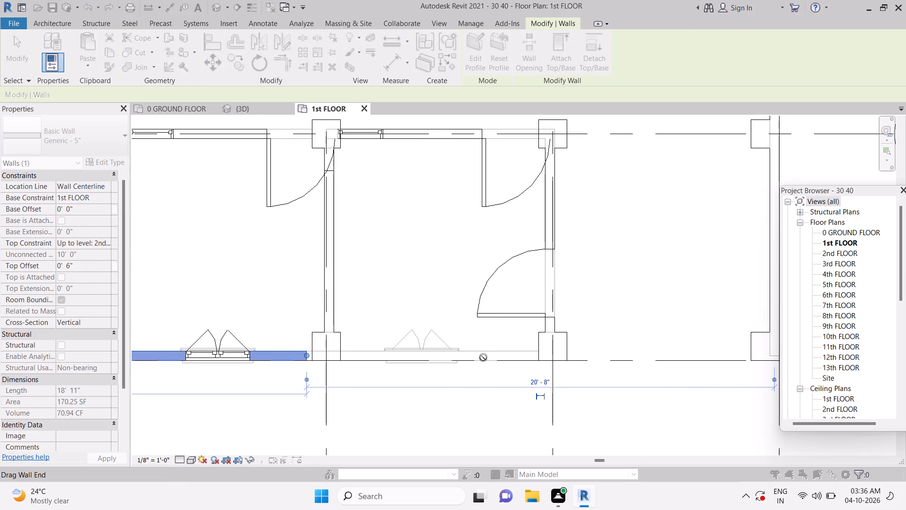
Align the shortened grid 9 wall's end with the adjacent face of the grid 3 column.
scroll(321, 360, "up", 4)
key("grave")
key("Escape")
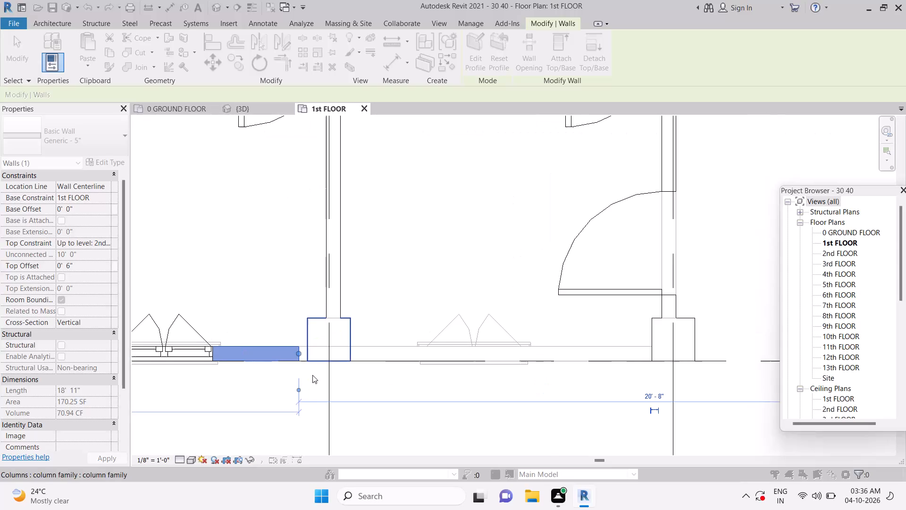
key("Escape")
key("Escape")
key("Escape")
key("Escape")
key("Escape")
key("a")
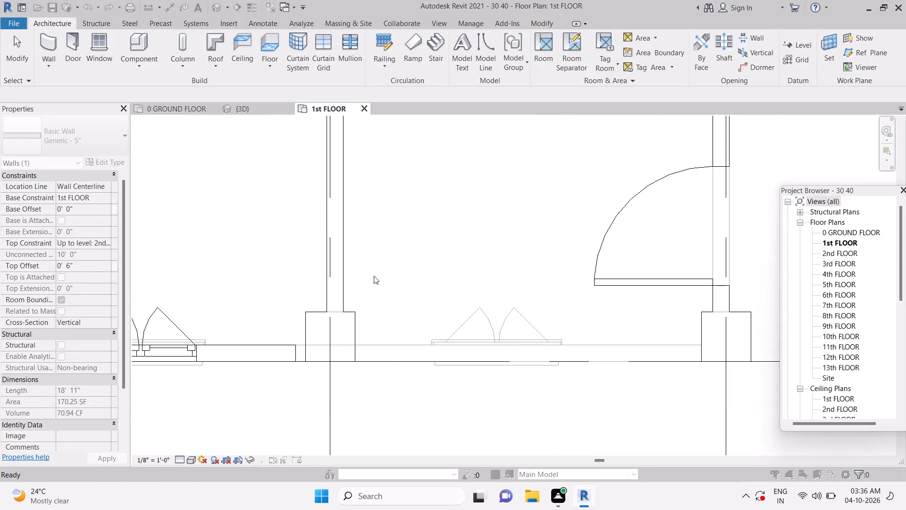
key("l")
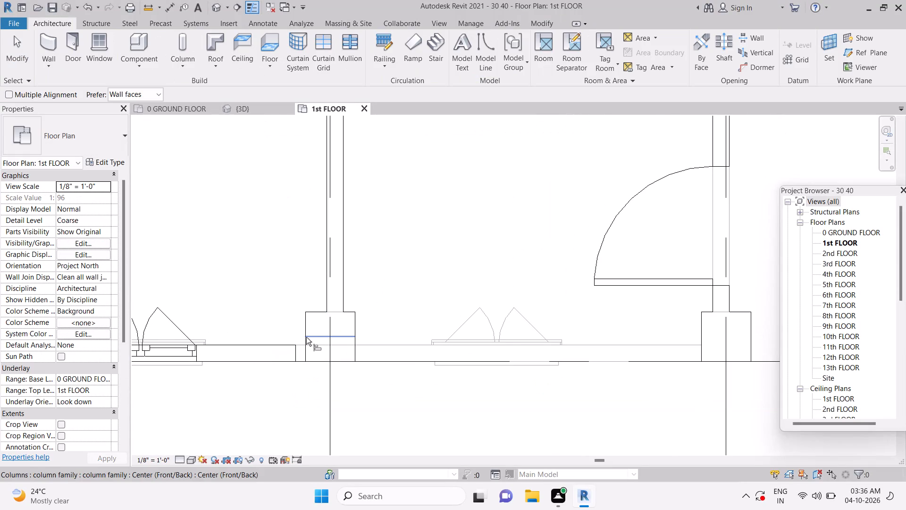
left_click(303, 323)
left_click(298, 361)
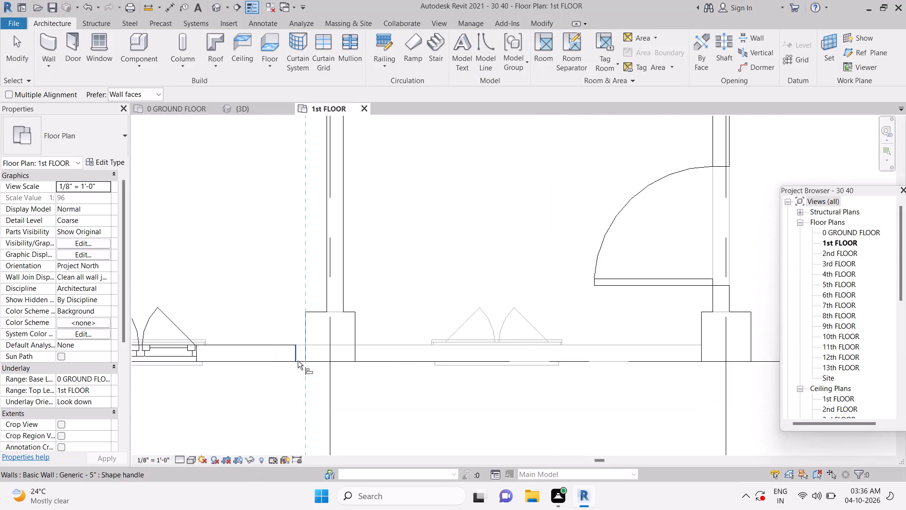
key("Escape")
key("Escape")
key("Escape")
scroll(387, 326, "down", 4)
key("Escape")
key("Escape")
key("Escape")
key("Escape")
key("Escape")
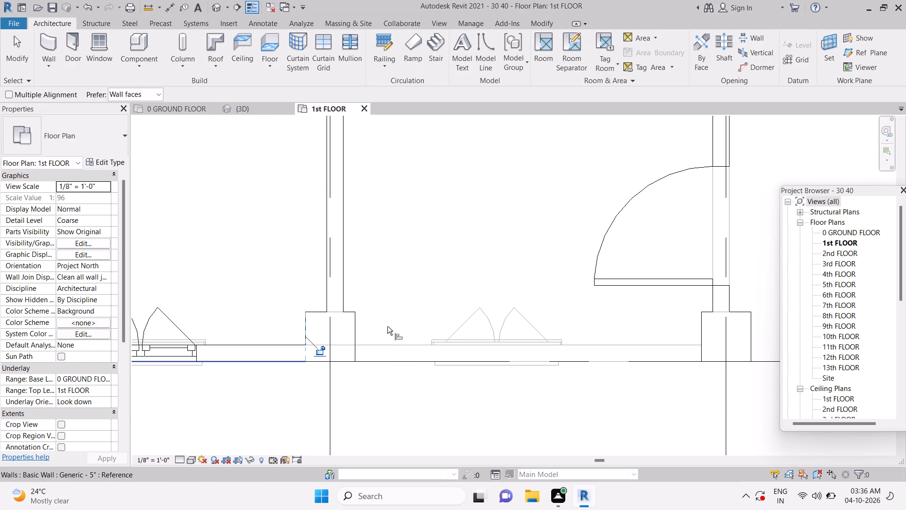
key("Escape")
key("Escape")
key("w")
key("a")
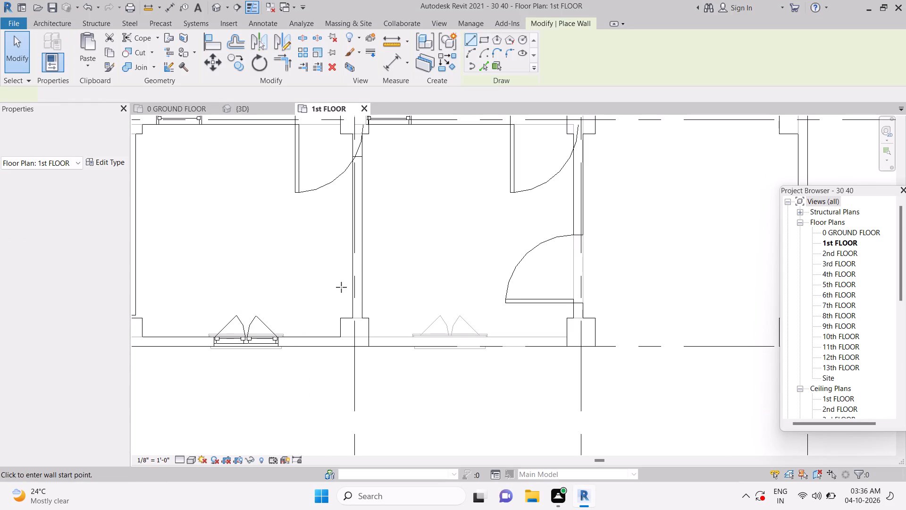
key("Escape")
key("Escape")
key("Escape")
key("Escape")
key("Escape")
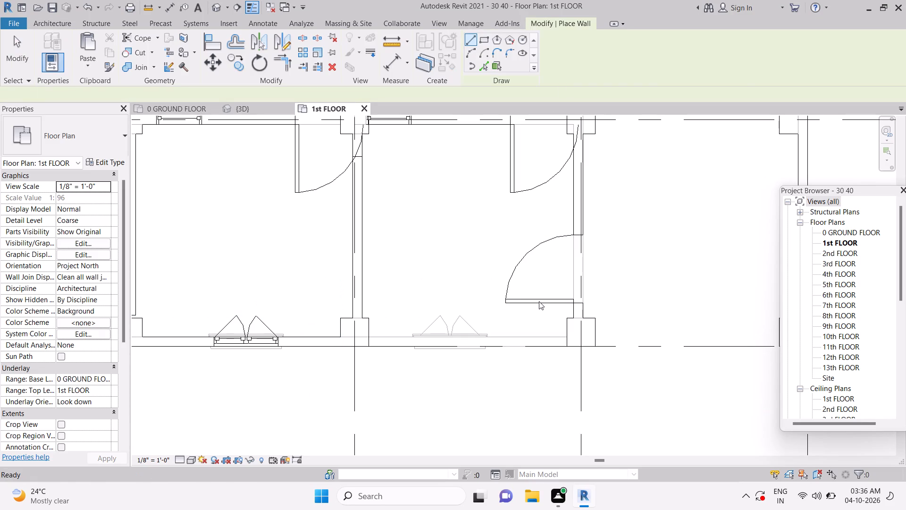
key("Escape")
Delete the first-floor 36" x 84" single-flush door from the grid 4 wall near grid 9.
left_click(541, 298)
key("Delete")
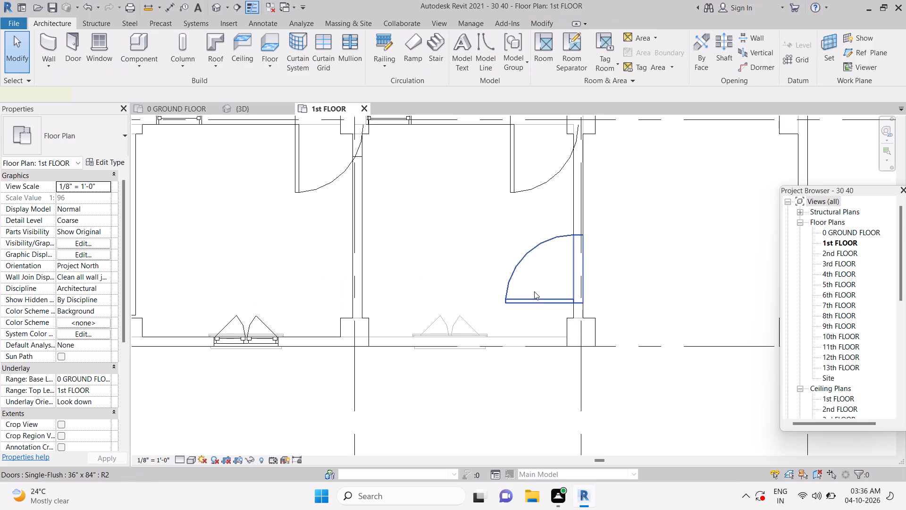
Draw a Generic - 5" cross wall about 9' 4" long between the grid 3 and grid 4 walls, near grid 9.
key("Escape")
type("wa")
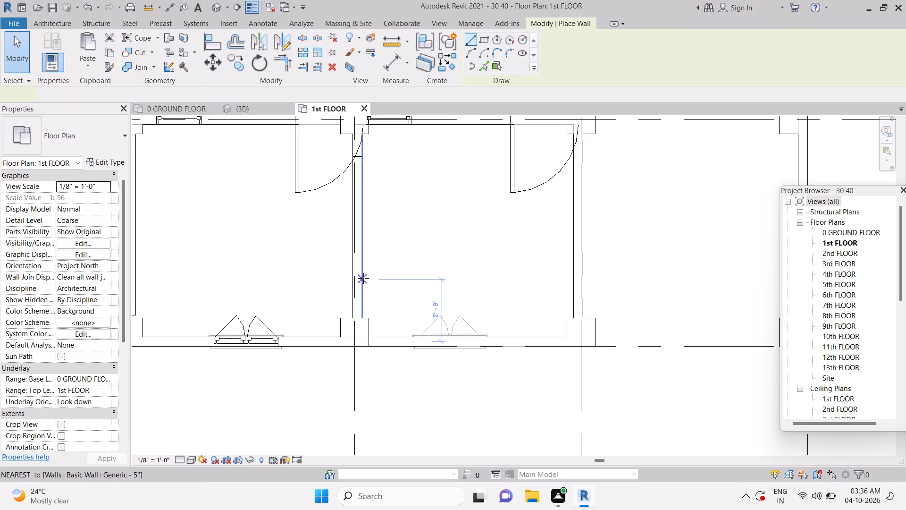
left_click(363, 278)
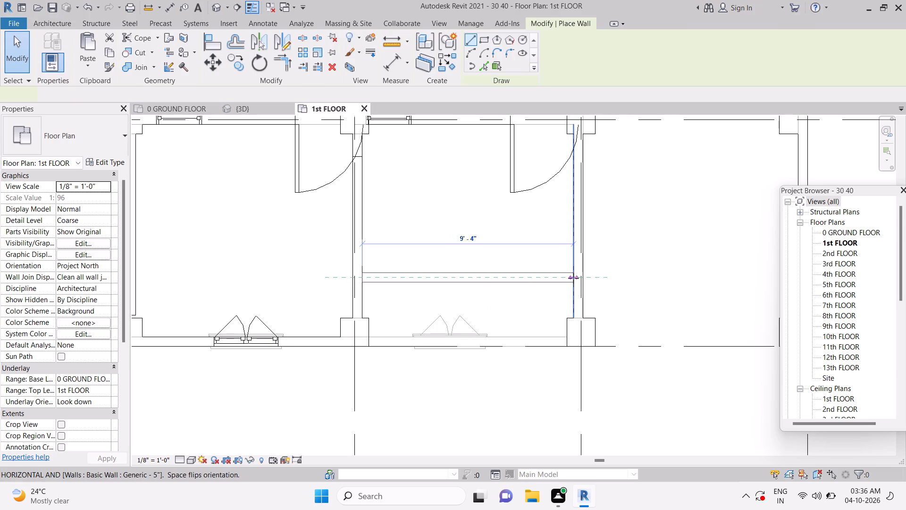
left_click(574, 277)
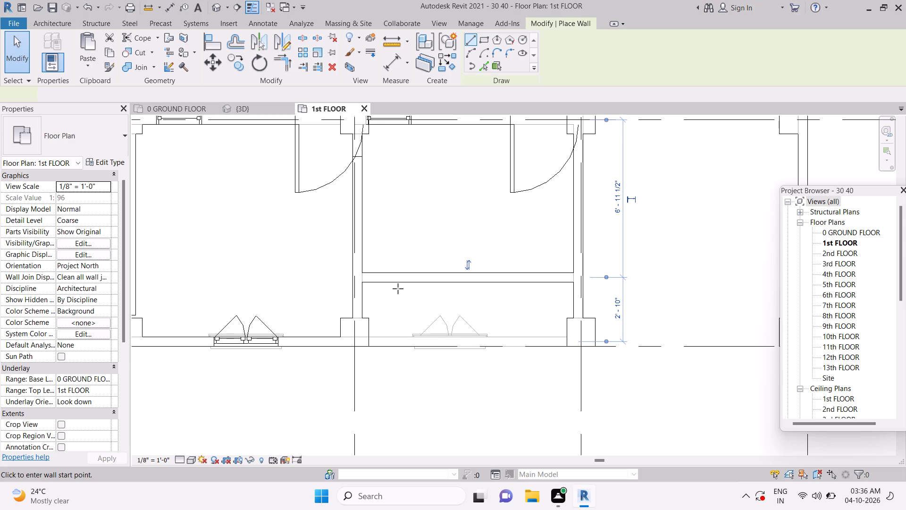
key("Escape")
key("Escape")
key("Escape")
key("Escape")
key("Escape")
Set the clear distance from the new cross wall's near face to the inner face line of the grid 9 wall to 3' 0".
left_click(376, 280)
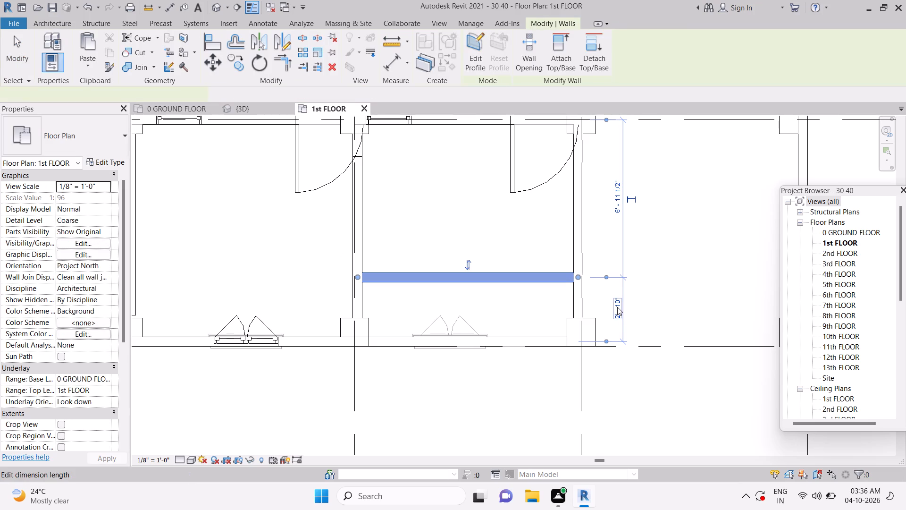
left_click(609, 279)
scroll(609, 279, "up", 1)
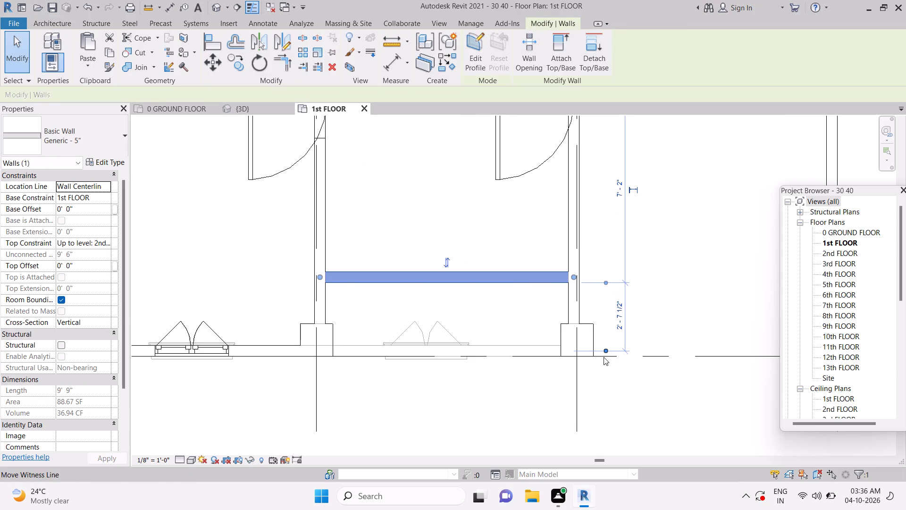
left_click(606, 351)
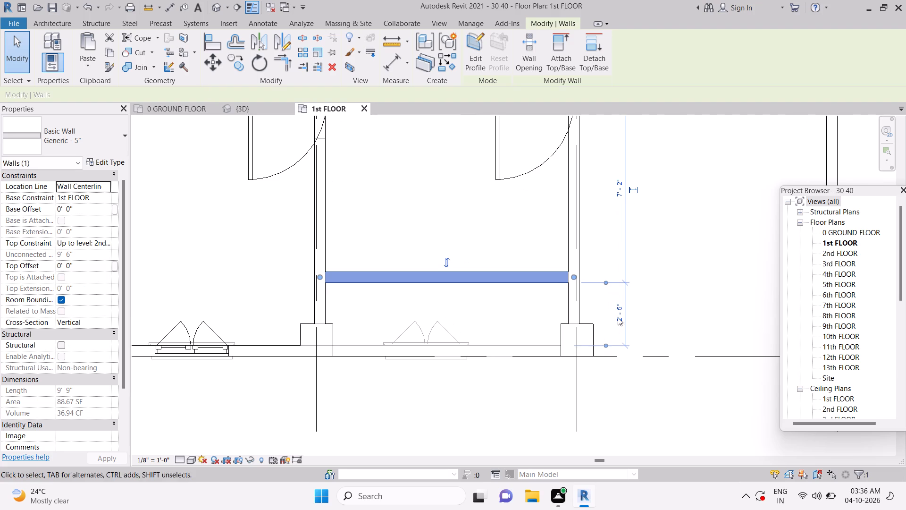
left_click(618, 317)
type("3'")
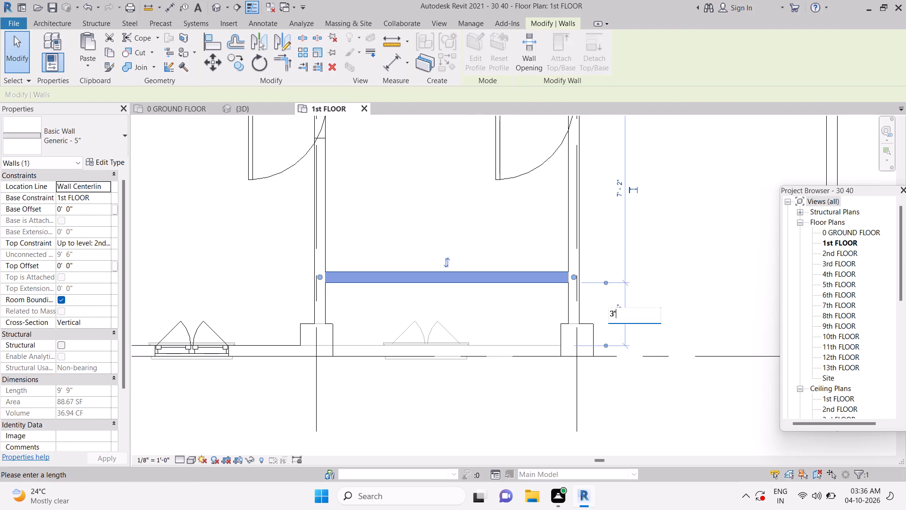
key("Return")
key("Escape")
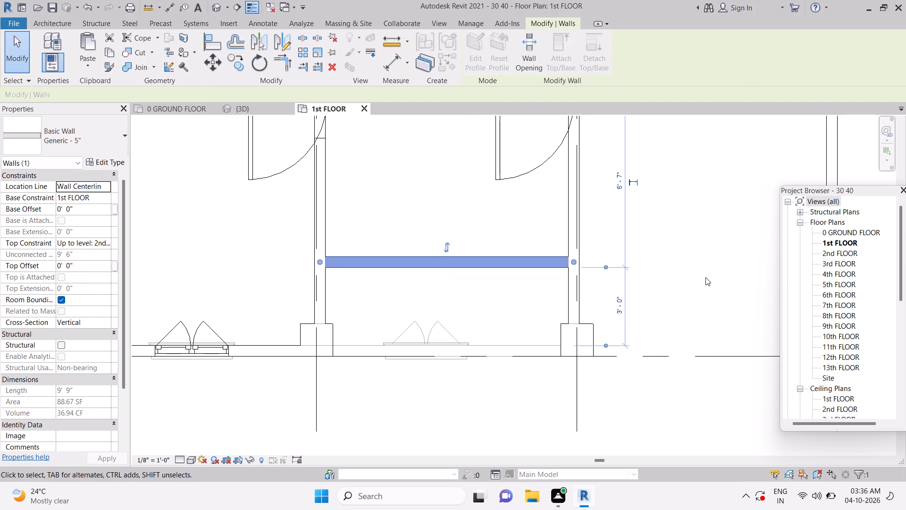
scroll(580, 257, "down", 3)
key("Escape")
key("Escape")
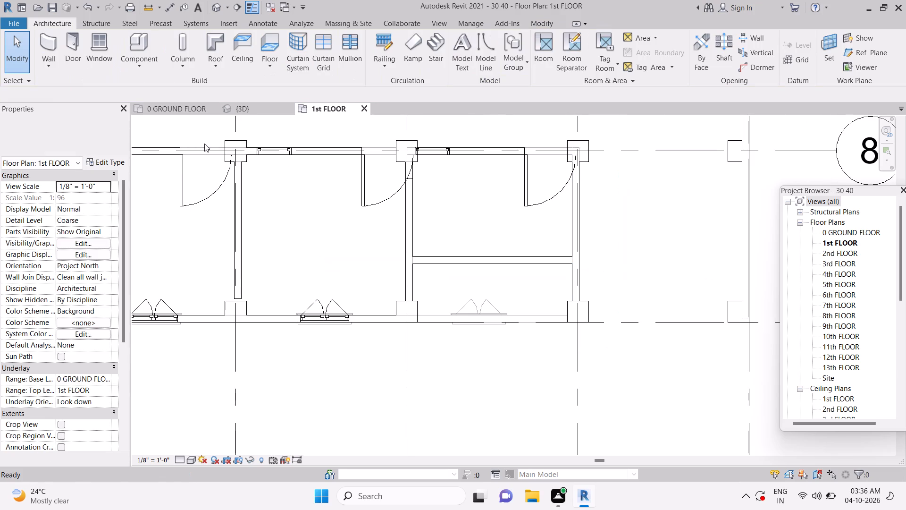
Examine the recessed first-floor area between grids 3 and 4 in the 3D view.
left_click(247, 106)
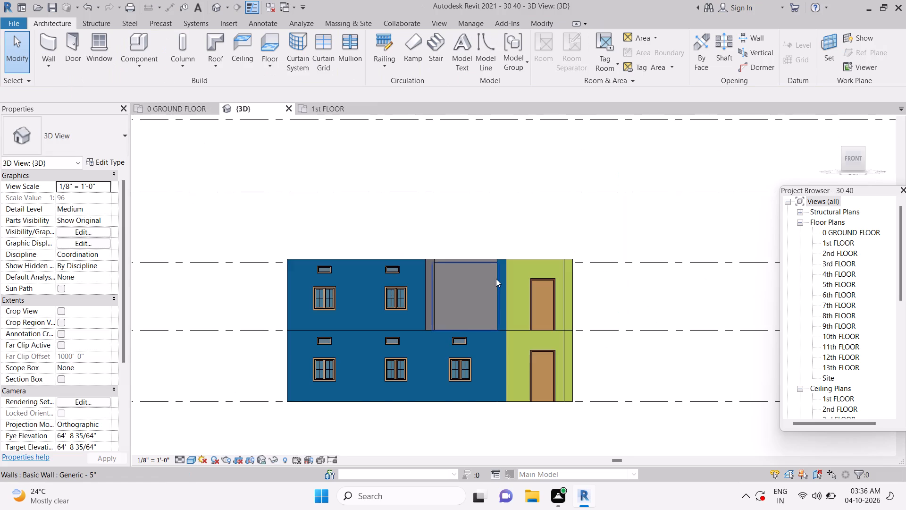
middle_click_drag(573, 305, 527, 398, "shift")
middle_click_drag(512, 344, 527, 398, "shift")
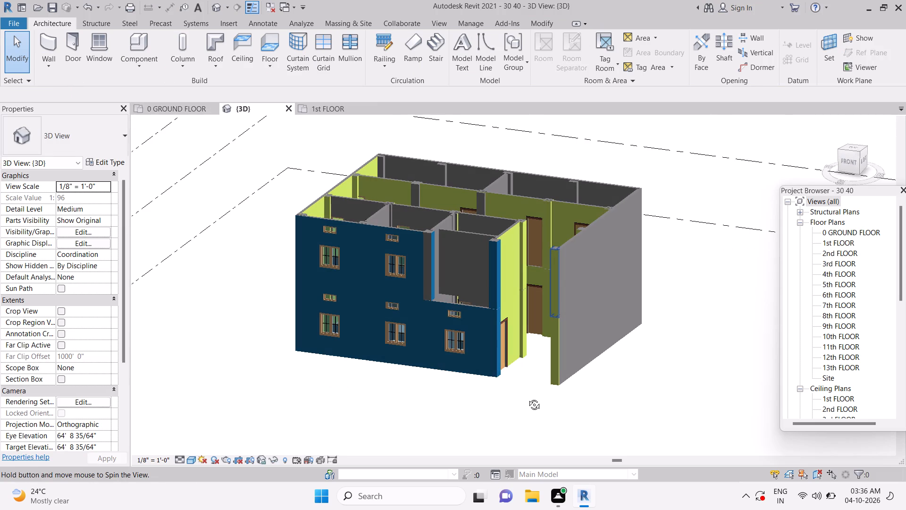
middle_click_drag(527, 398, 506, 366, "shift")
key("Escape")
key("Escape")
key("Escape")
On 0 GROUND FLOOR, create a Generic - 12" floor with a 40' x 30' rectangular boundary between grid intersections 1/6 and 5/9.
left_click(185, 111)
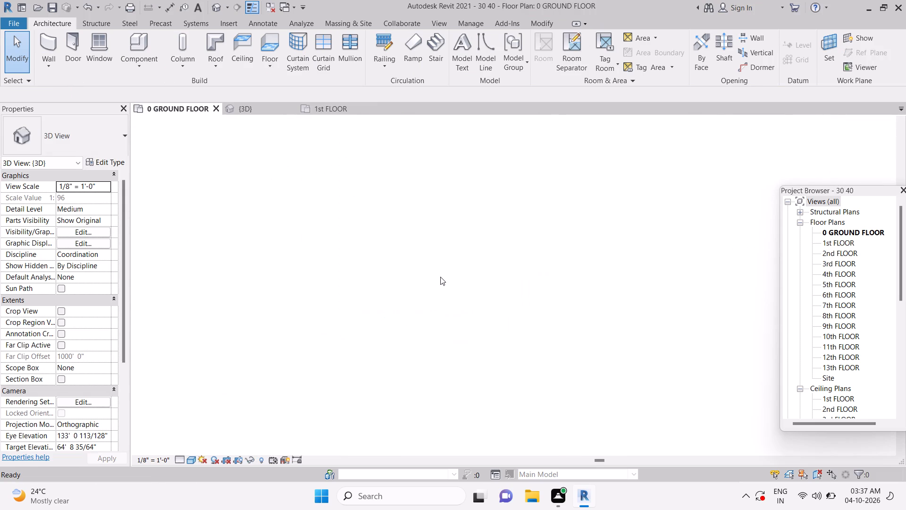
key("grave")
key("Escape")
key("Escape")
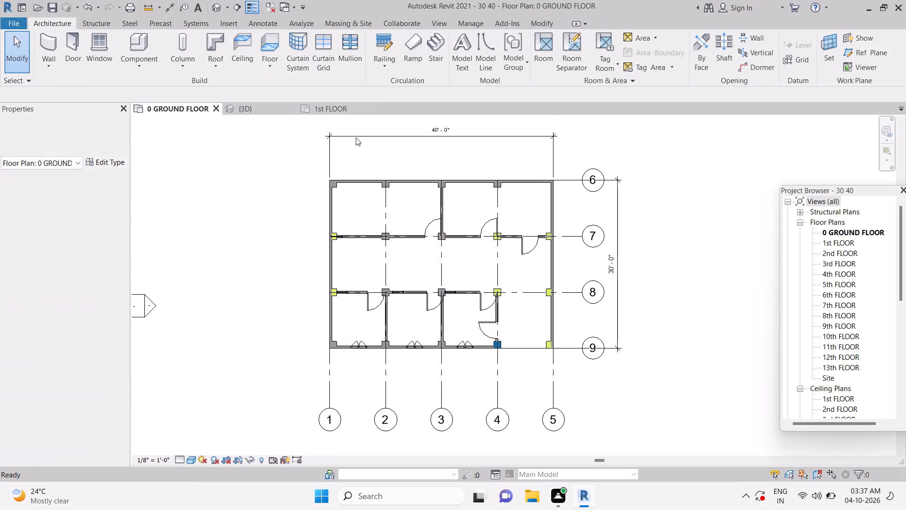
left_click(257, 66)
left_click(307, 86)
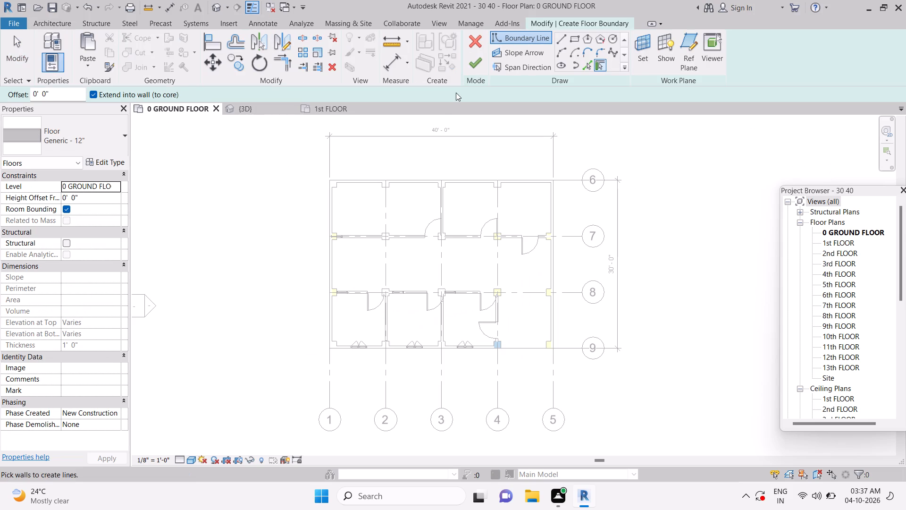
left_click(573, 37)
scroll(335, 191, "up", 5)
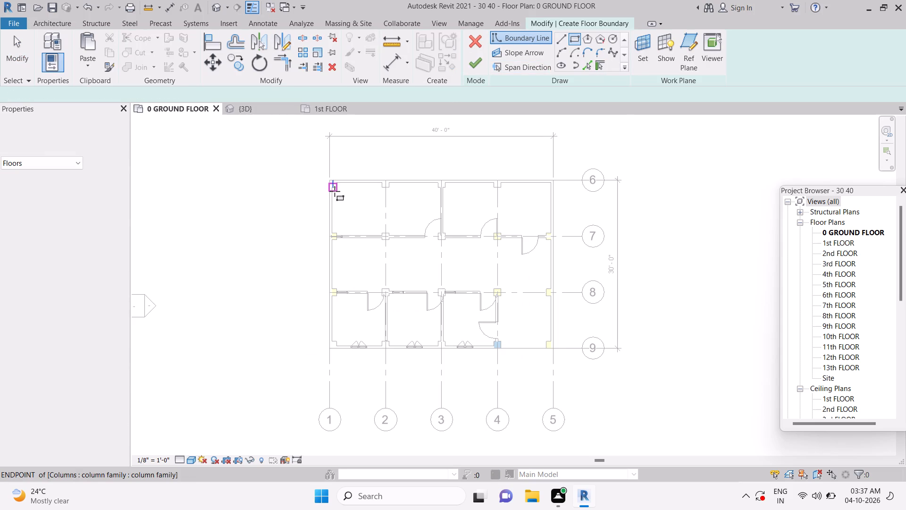
scroll(335, 191, "up", 4)
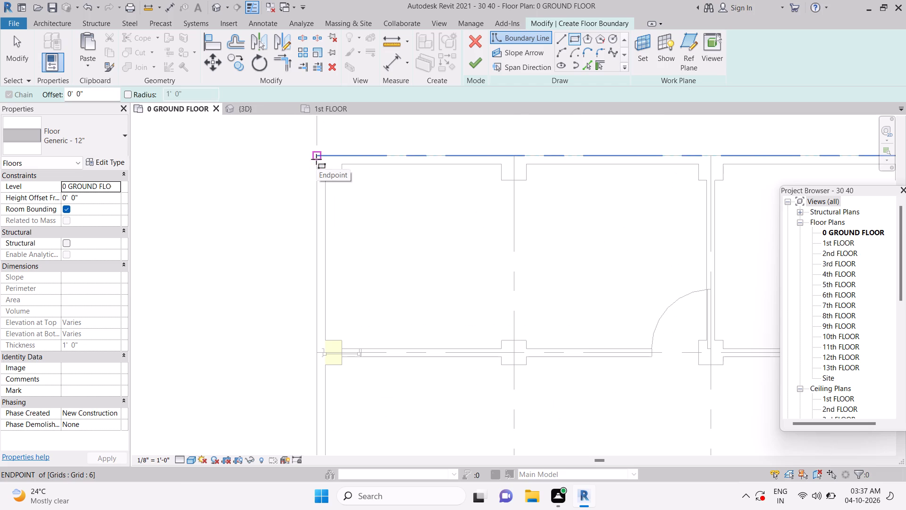
scroll(316, 159, "up", 1)
left_click(316, 159)
scroll(586, 235, "down", 7)
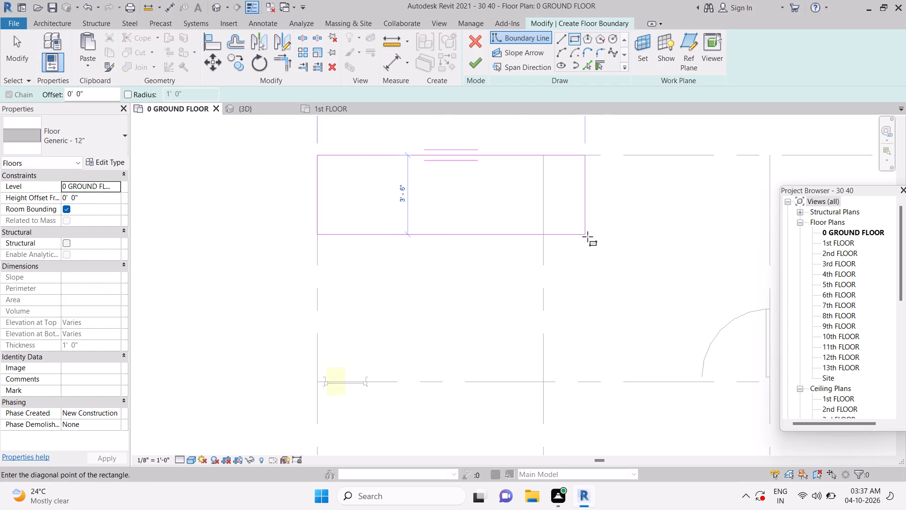
scroll(684, 303, "down", 2)
middle_click_drag(717, 323, 687, 305)
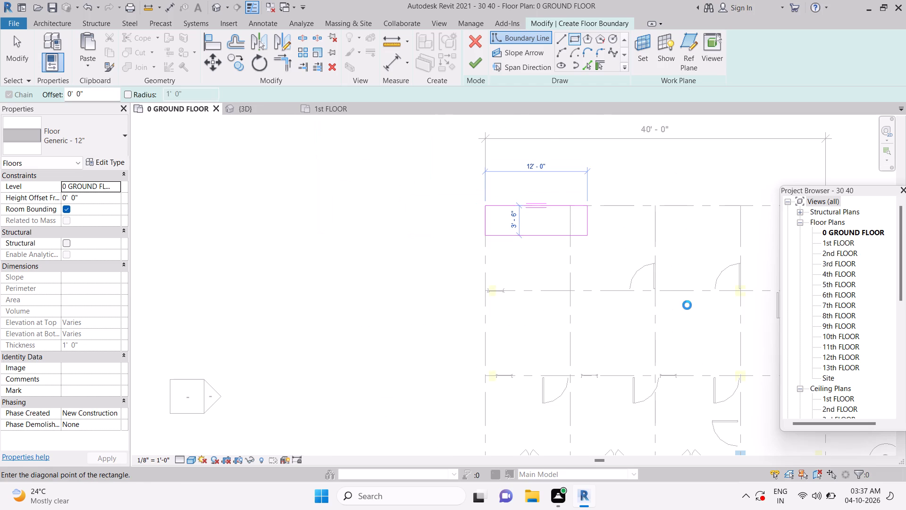
middle_click_drag(687, 305, 510, 244)
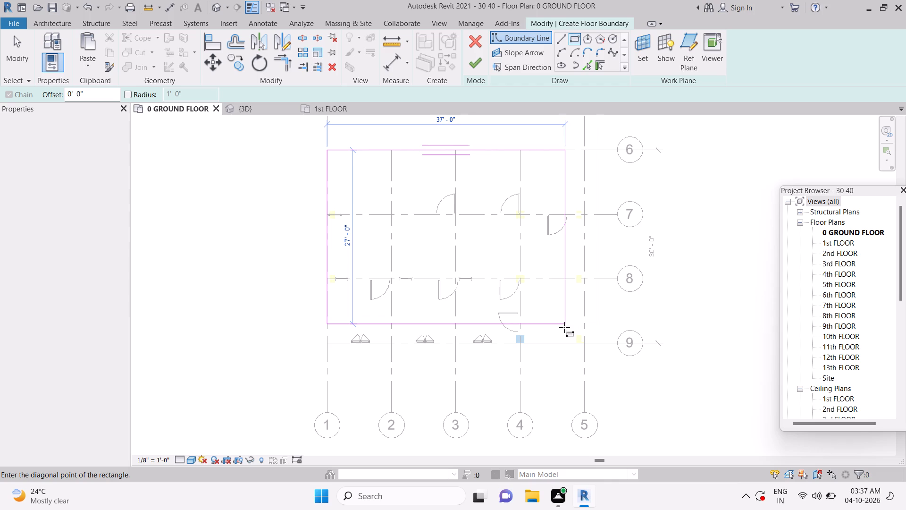
scroll(579, 341, "up", 8)
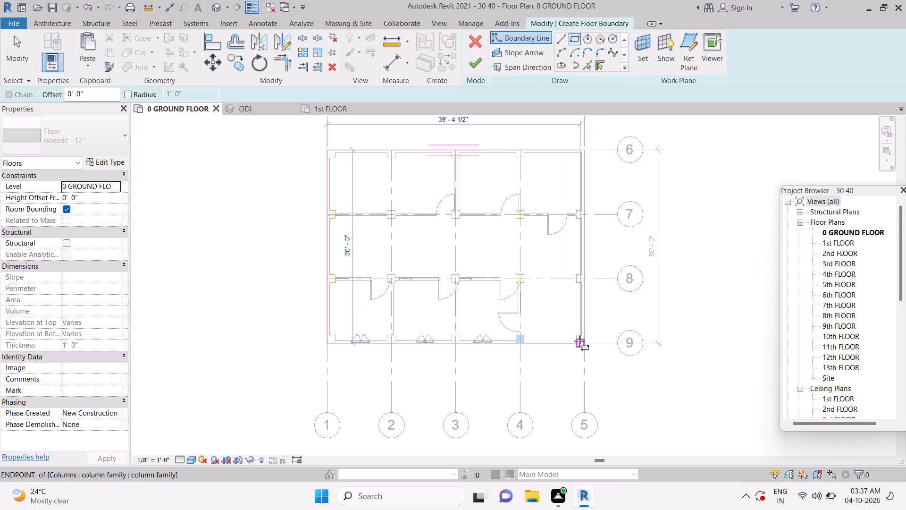
scroll(579, 341, "up", 4)
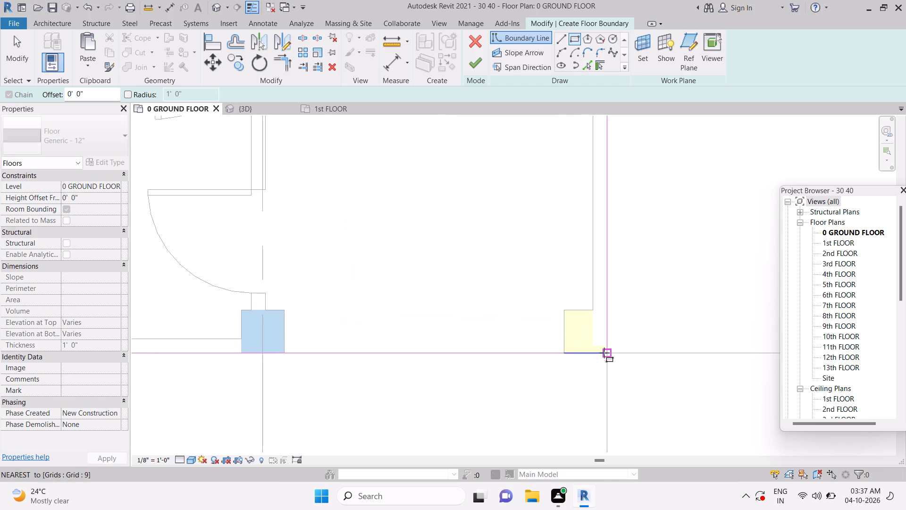
left_click(606, 352)
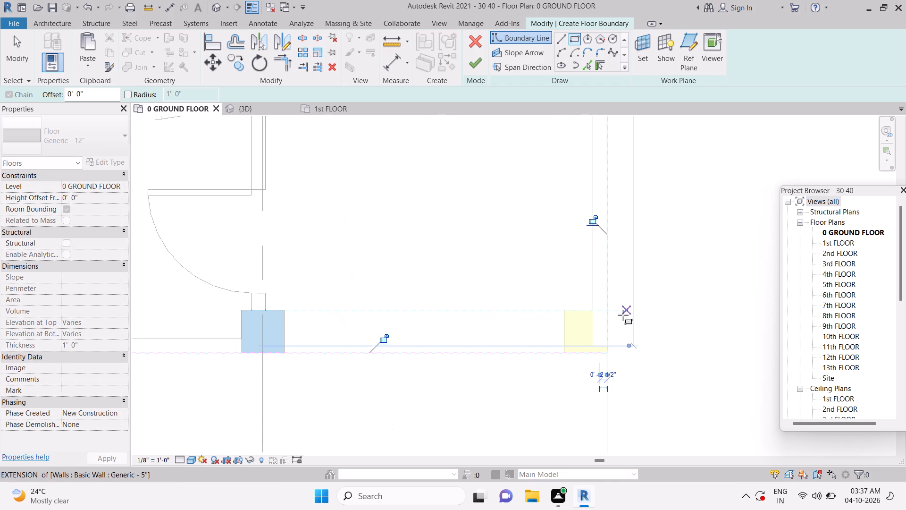
key("Escape")
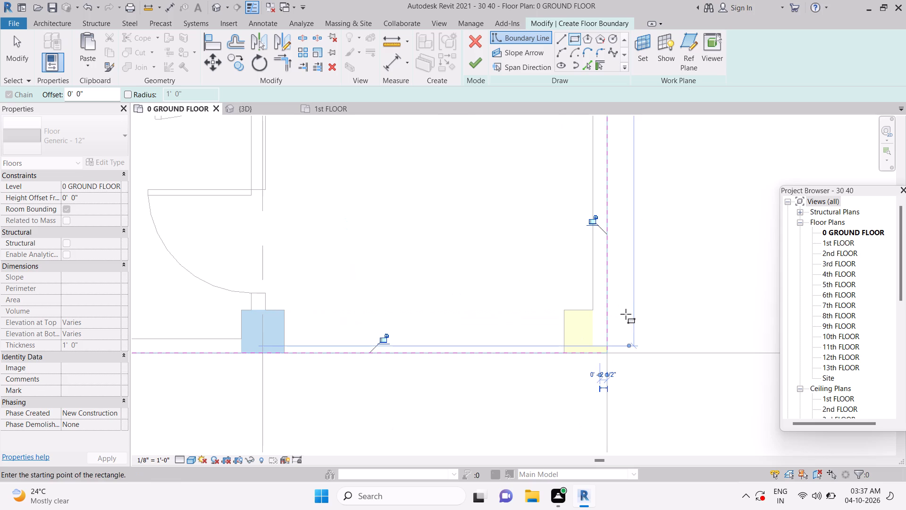
key("Escape")
left_click(472, 63)
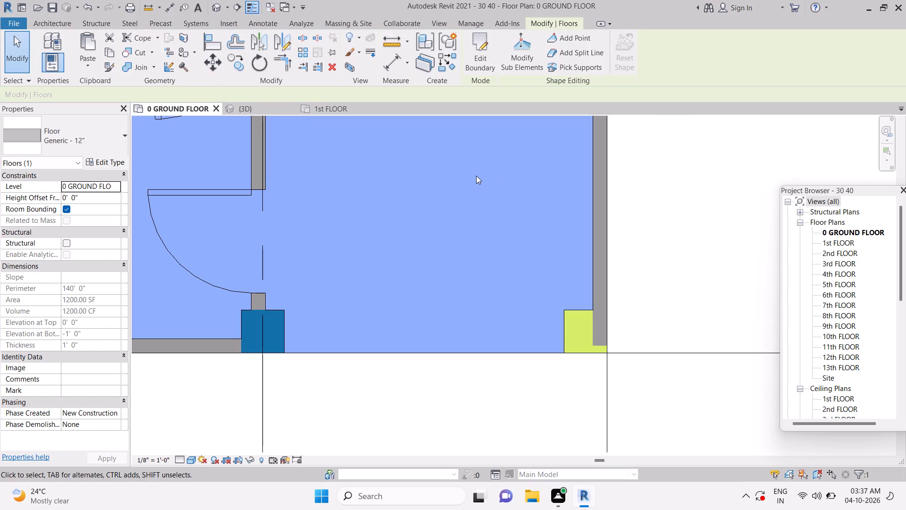
key("Escape")
key("Escape")
In the 3D view, duplicate the ground floor slab's type and name the new type Generic - 4".
left_click(253, 108)
key("Escape")
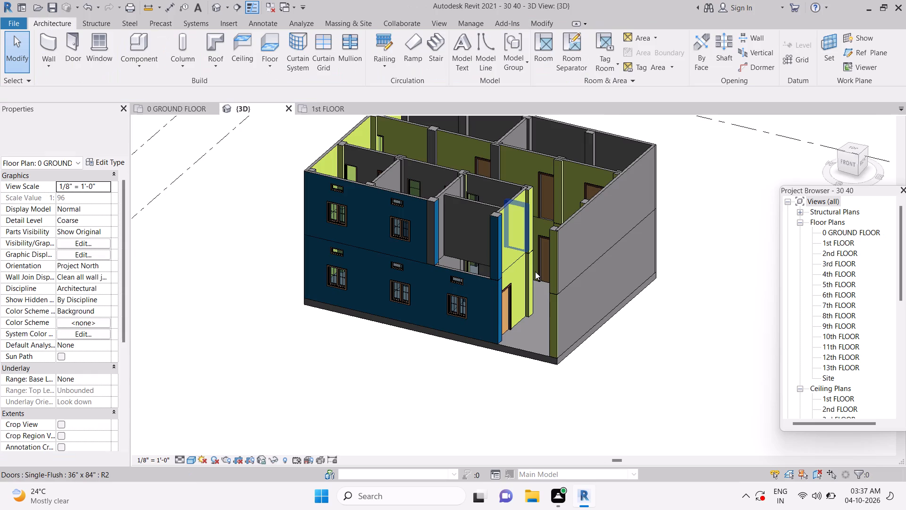
key("Escape")
left_click(523, 353)
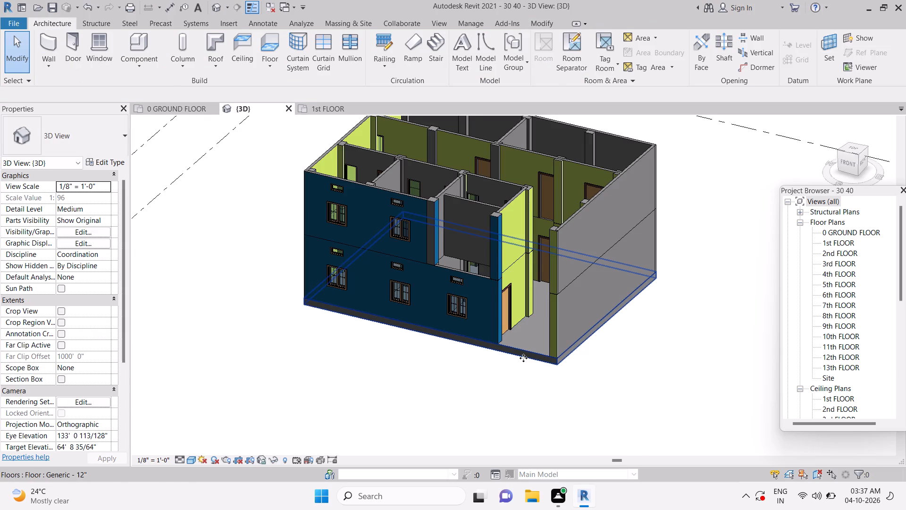
scroll(103, 239, "up", 6)
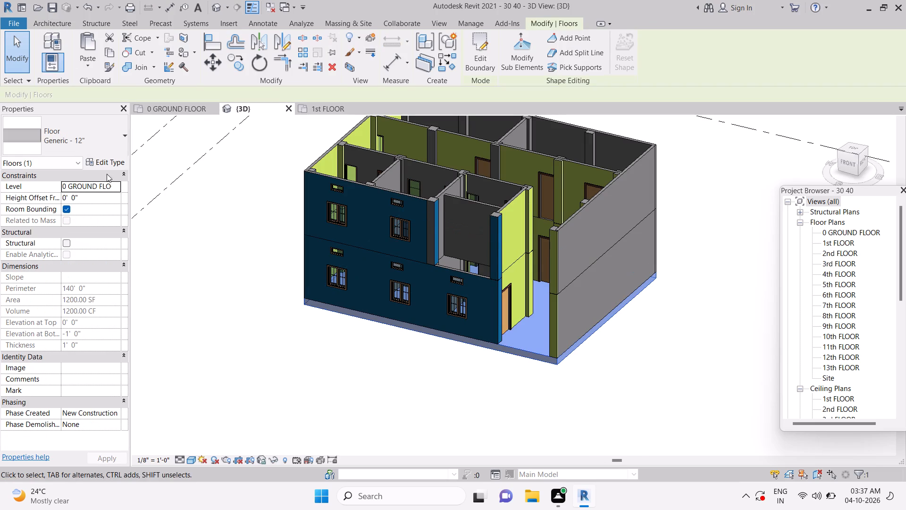
left_click(114, 136)
scroll(92, 190, "up", 1)
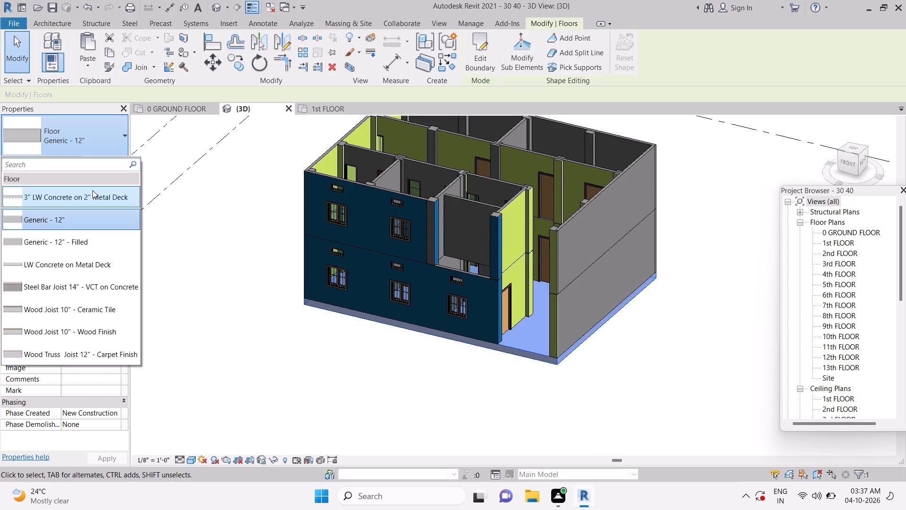
scroll(86, 244, "up", 2)
scroll(86, 246, "down", 5)
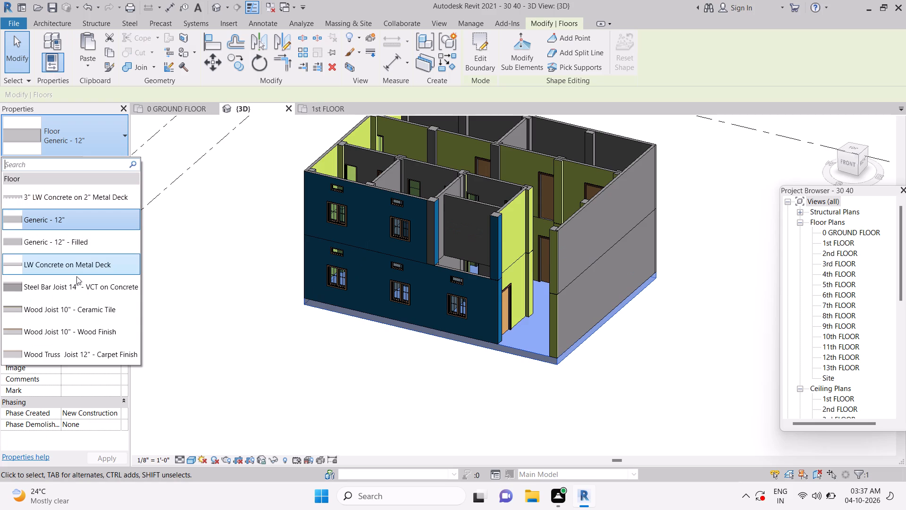
scroll(76, 276, "down", 3)
left_click(98, 138)
left_click(100, 140)
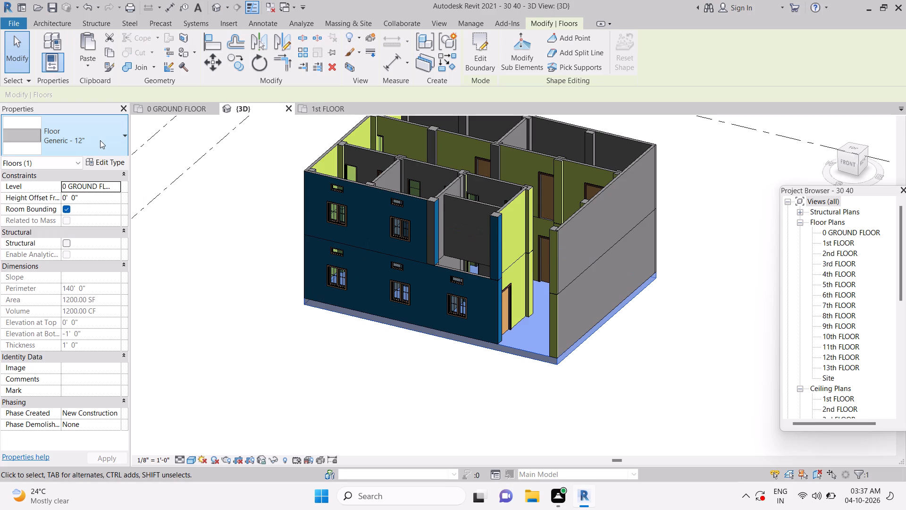
left_click(100, 161)
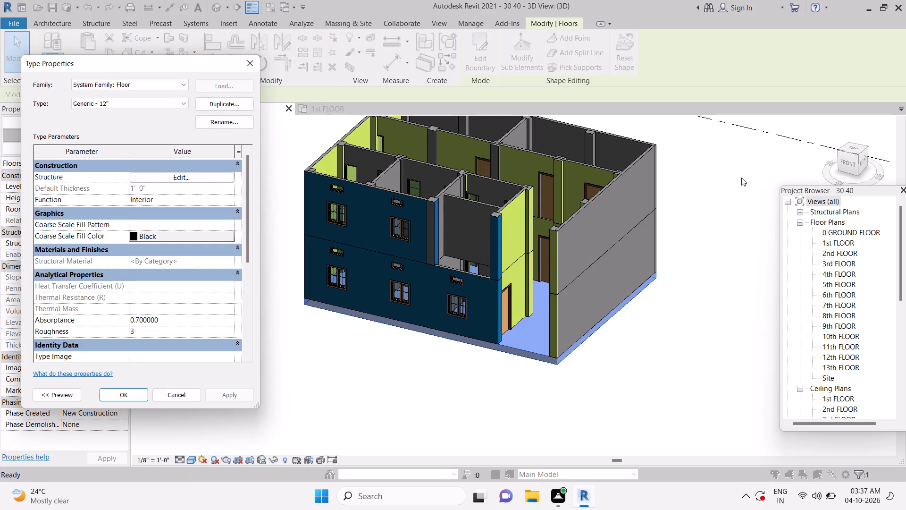
left_click(228, 108)
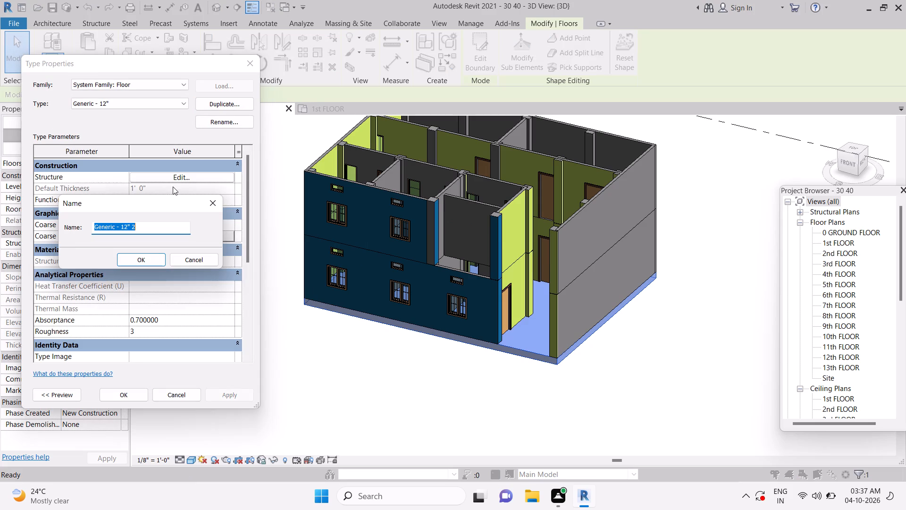
left_click(152, 225)
left_click_drag(152, 225, 123, 232)
type("4\"")
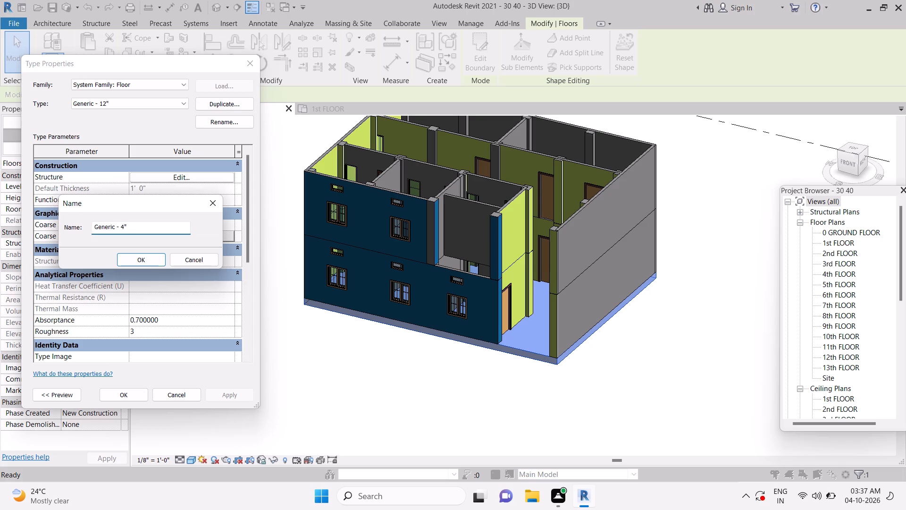
left_click(146, 257)
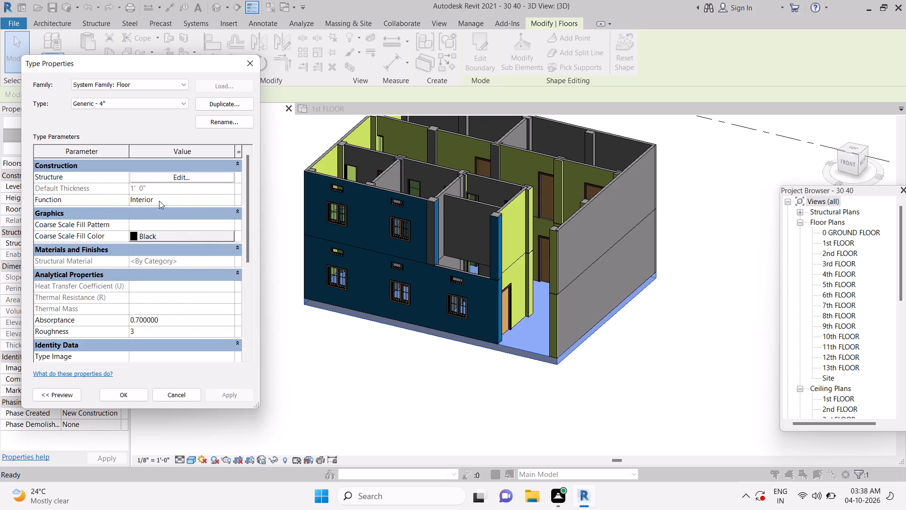
Set the structure layer thickness of the Generic - 4" floor type to 4" and apply it to the slab.
left_click(176, 180)
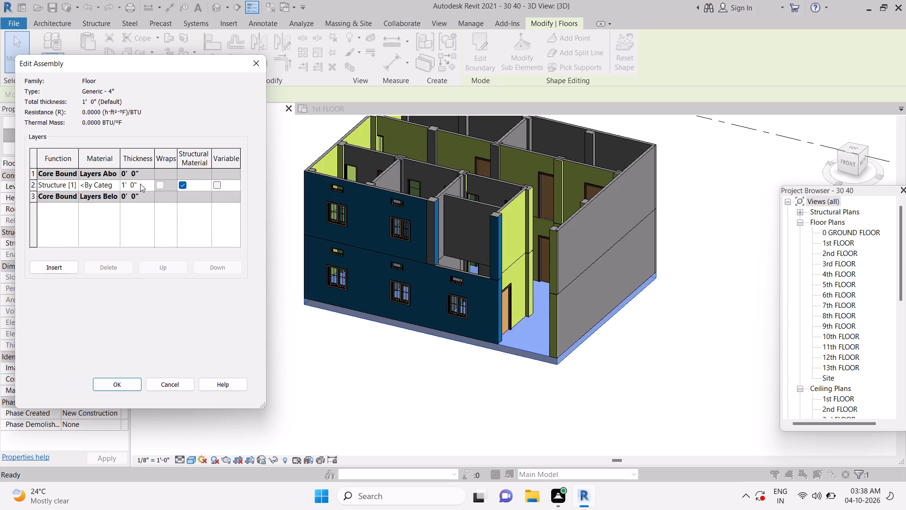
left_click(141, 183)
left_click_drag(141, 182, 116, 189)
type("4\"")
key("Return")
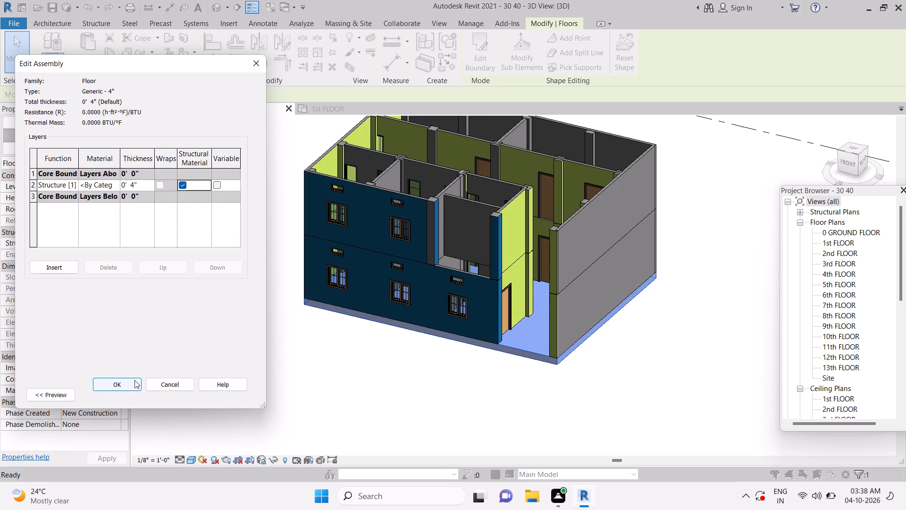
left_click(134, 380)
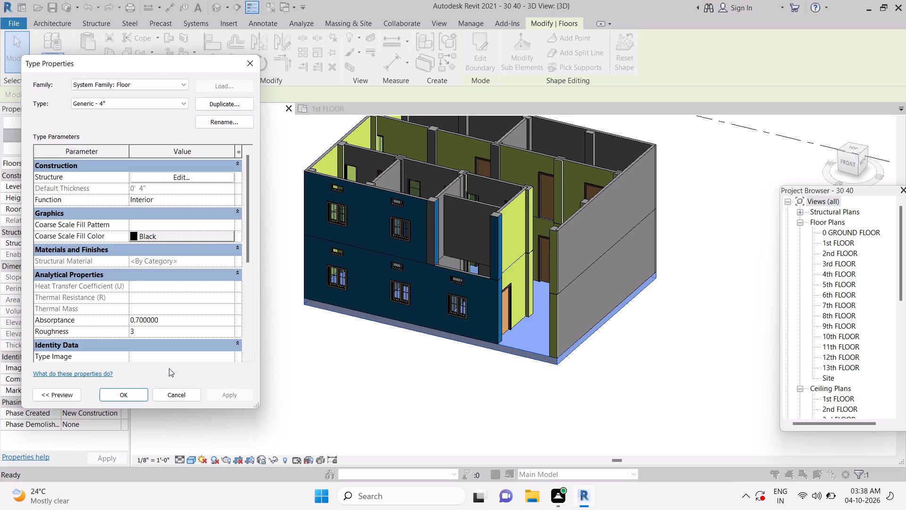
left_click(141, 392)
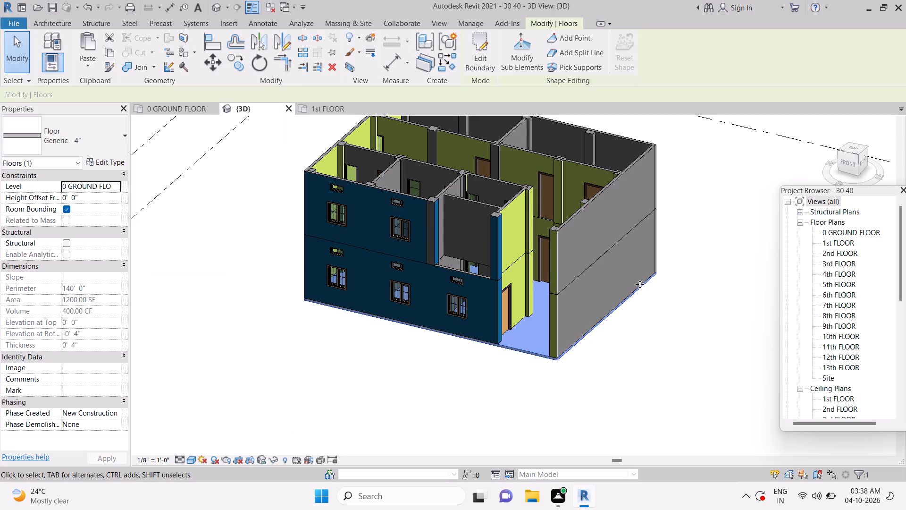
key("Escape")
key("Escape")
key("Escape")
key("Escape")
key("Escape")
key("Escape")
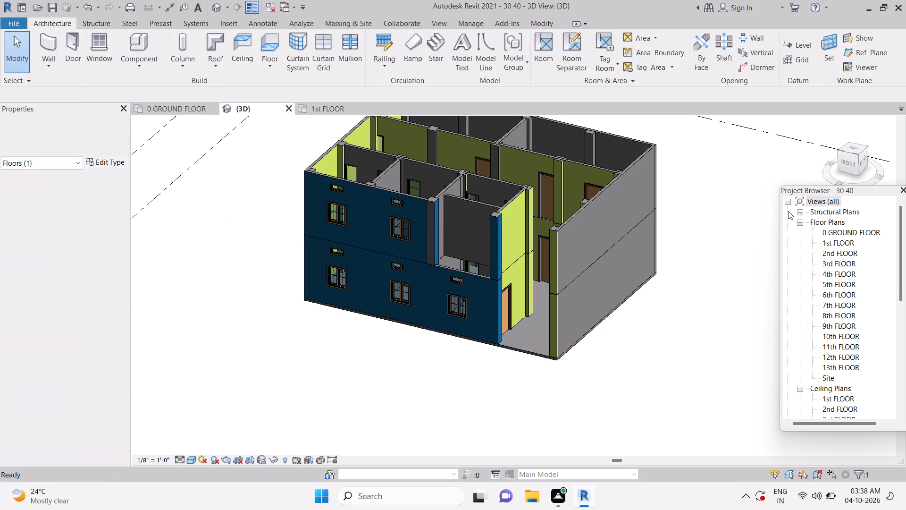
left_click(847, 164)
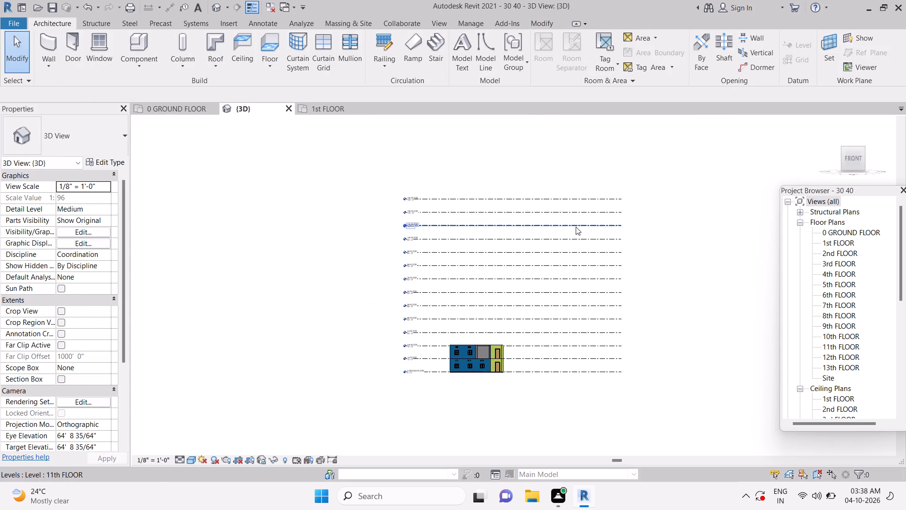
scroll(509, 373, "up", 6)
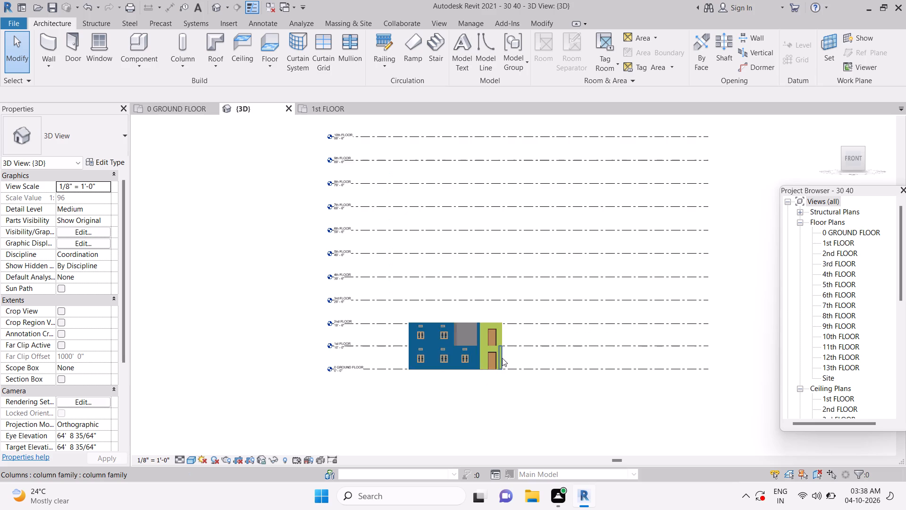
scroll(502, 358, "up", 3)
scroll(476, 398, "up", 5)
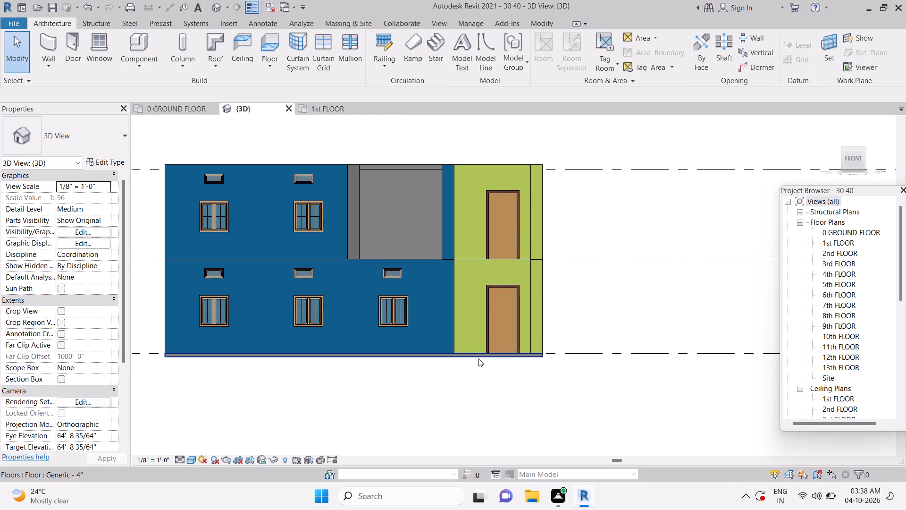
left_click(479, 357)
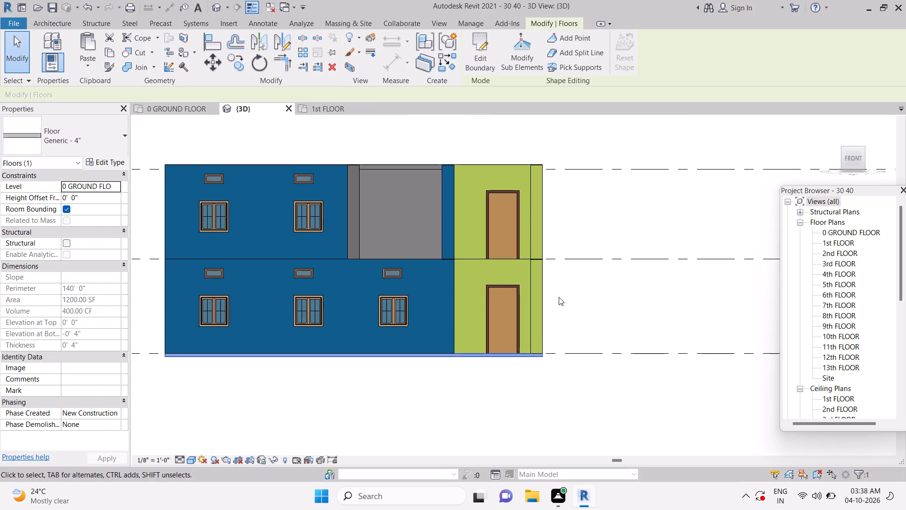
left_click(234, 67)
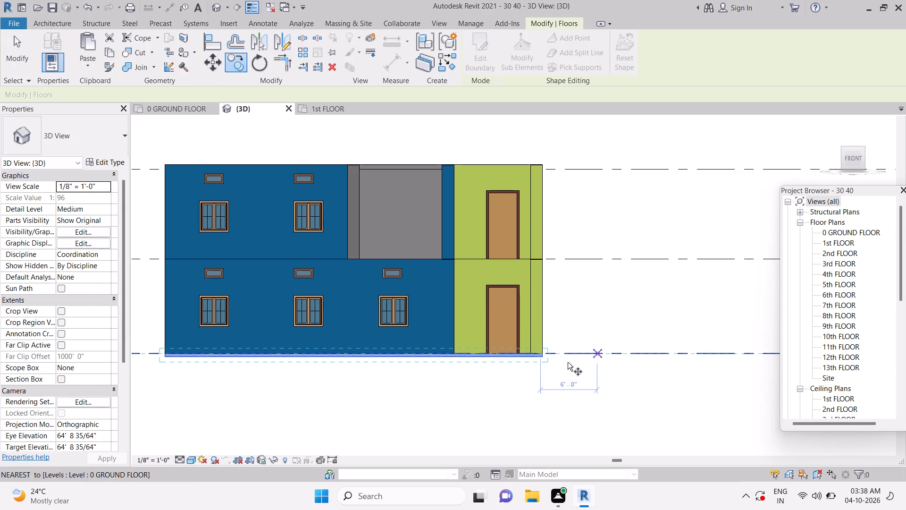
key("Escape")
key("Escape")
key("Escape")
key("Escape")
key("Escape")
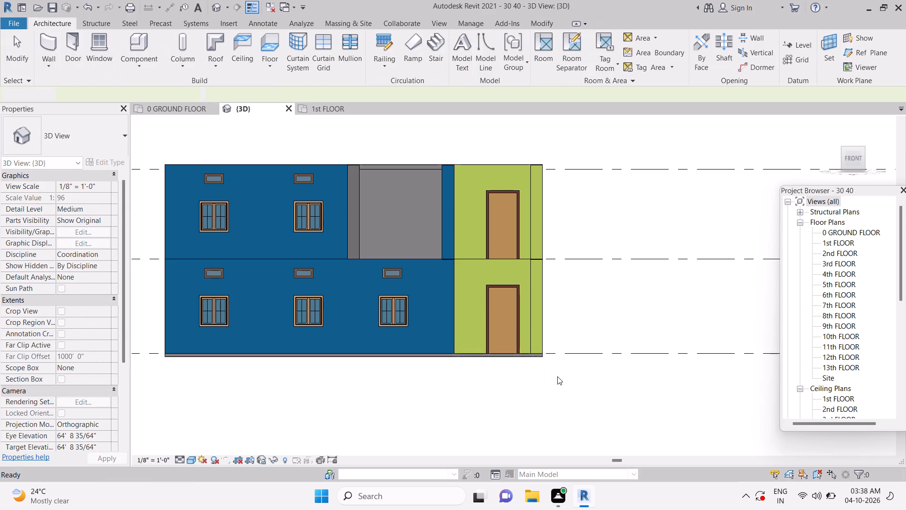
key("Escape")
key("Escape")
Copy the ground floor slab to the clipboard and paste it aligned to the 1st FLOOR level.
left_click(506, 357)
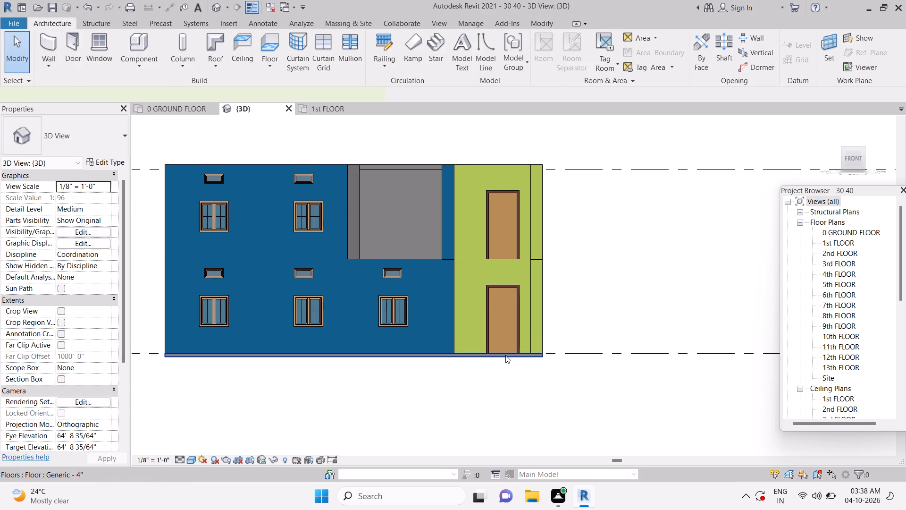
left_click(110, 54)
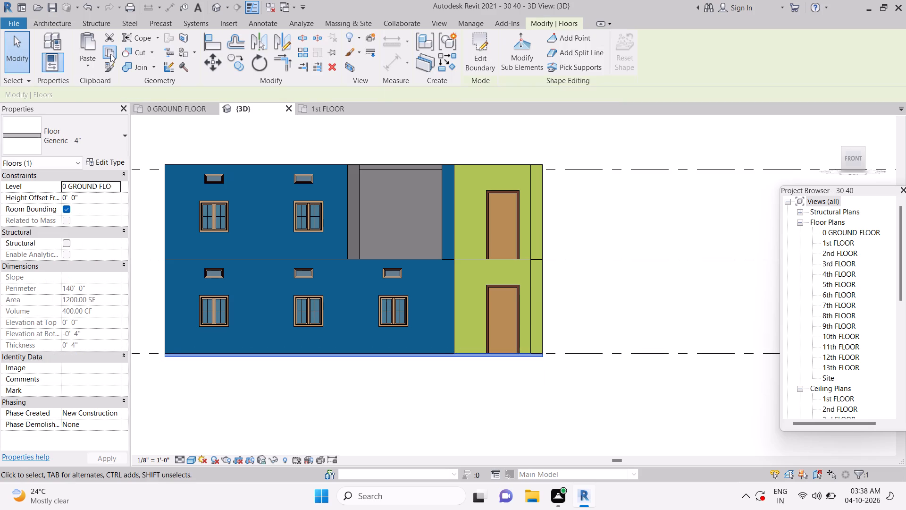
left_click(94, 63)
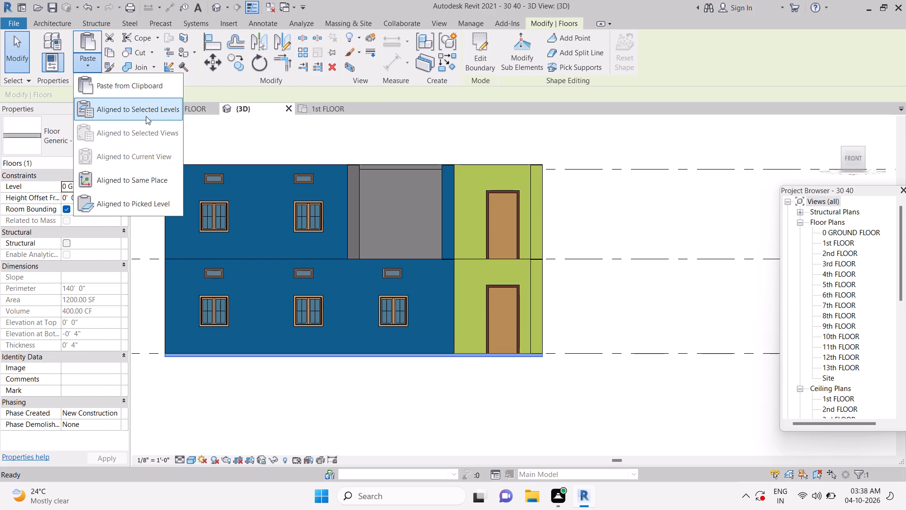
left_click(146, 116)
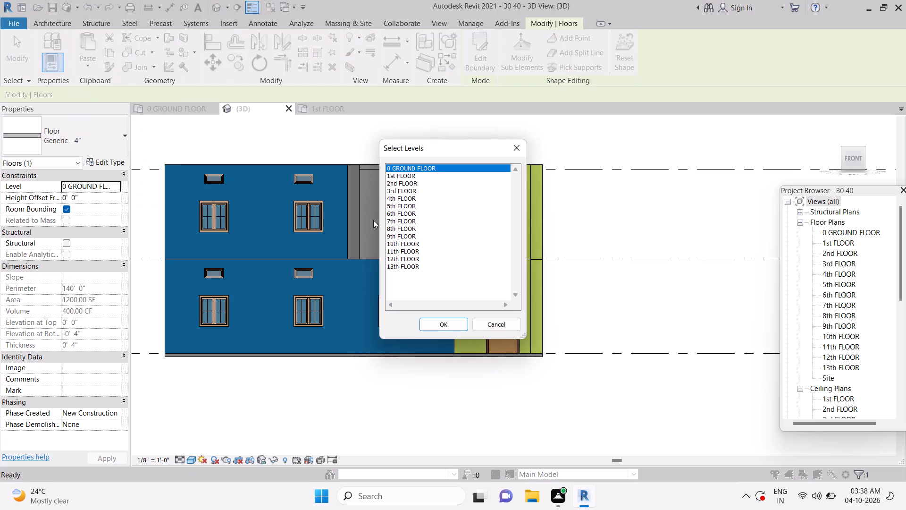
left_click(403, 173)
left_click(438, 326)
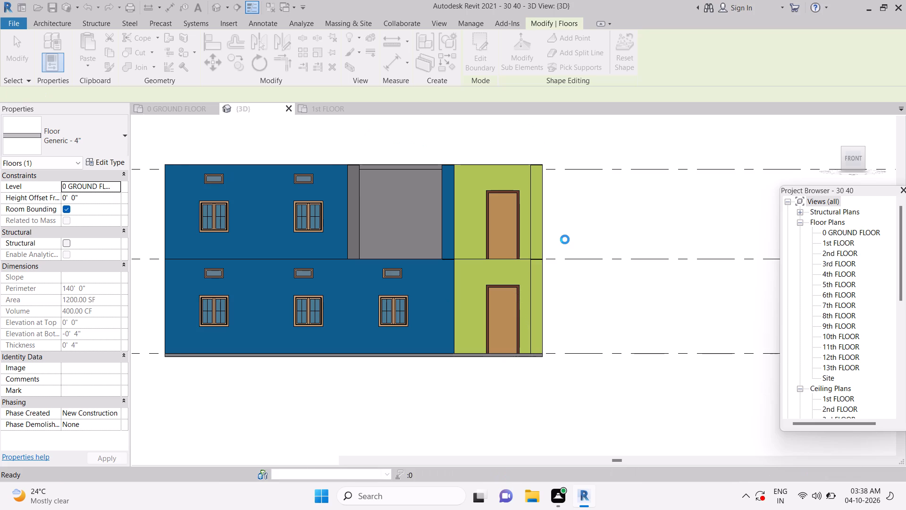
key("Escape")
key("Escape")
key("Escape")
Examine the pasted 1st FLOOR slab and both storeys in the 3D view from several angles and from the front.
scroll(582, 272, "down", 2)
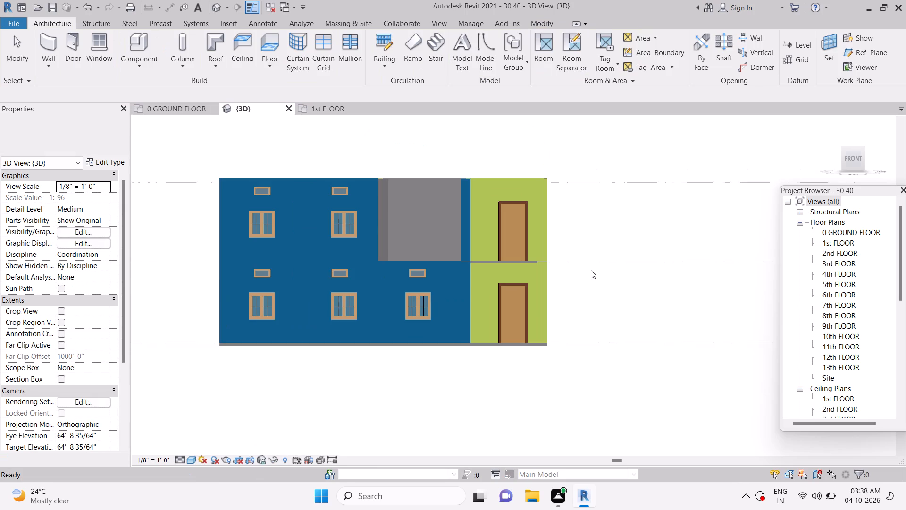
middle_click_drag(620, 290, 598, 325, "shift")
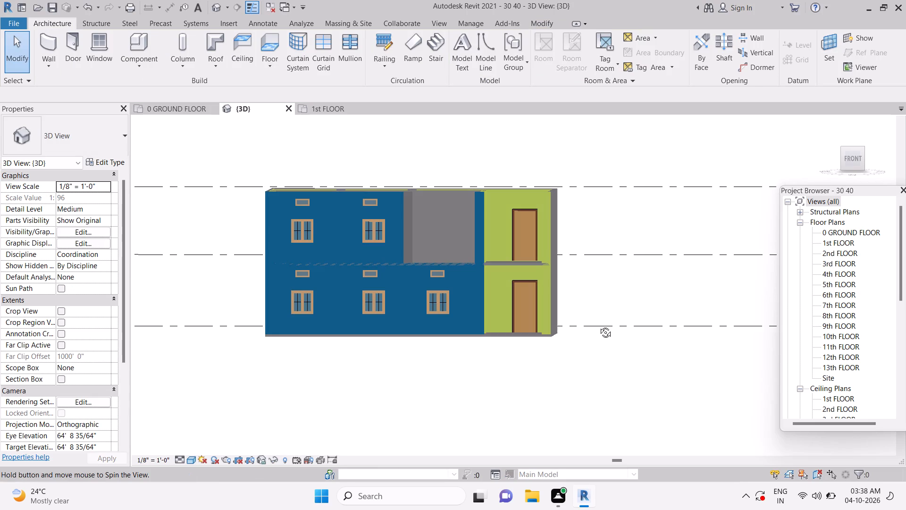
middle_click_drag(598, 325, 568, 385, "shift")
key("Escape")
key("Escape")
middle_click_drag(527, 341, 636, 391, "shift")
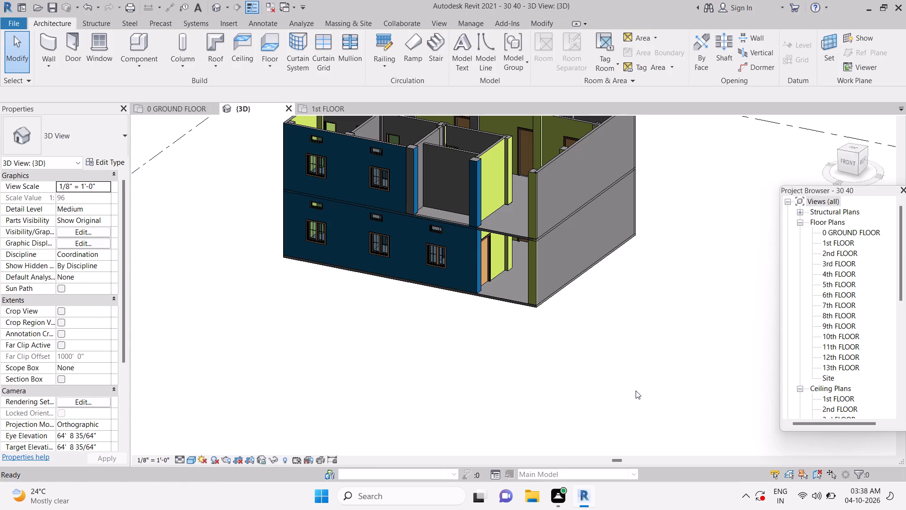
middle_click_drag(526, 367, 651, 401, "shift")
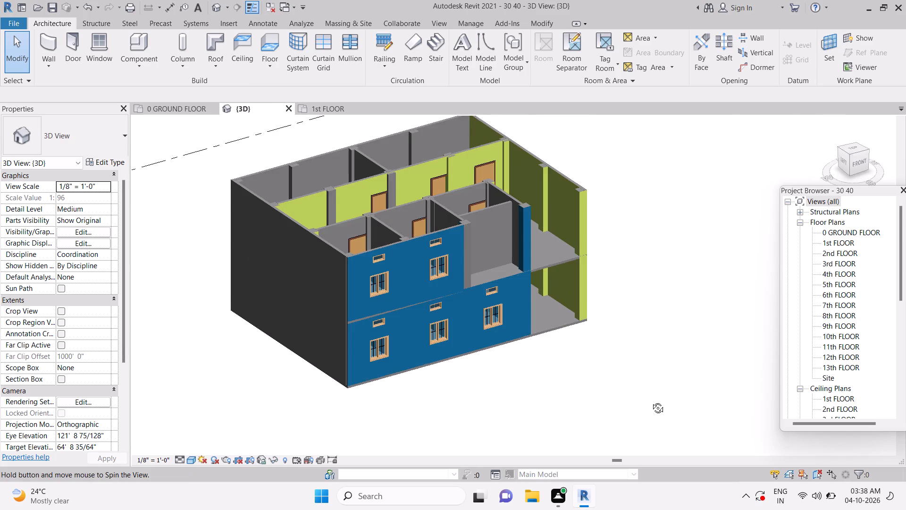
middle_click_drag(651, 401, 651, 403, "shift")
key("Escape")
key("Escape")
scroll(608, 376, "down", 3)
middle_click_drag(702, 362, 624, 287)
middle_click_drag(631, 335, 625, 319, "shift")
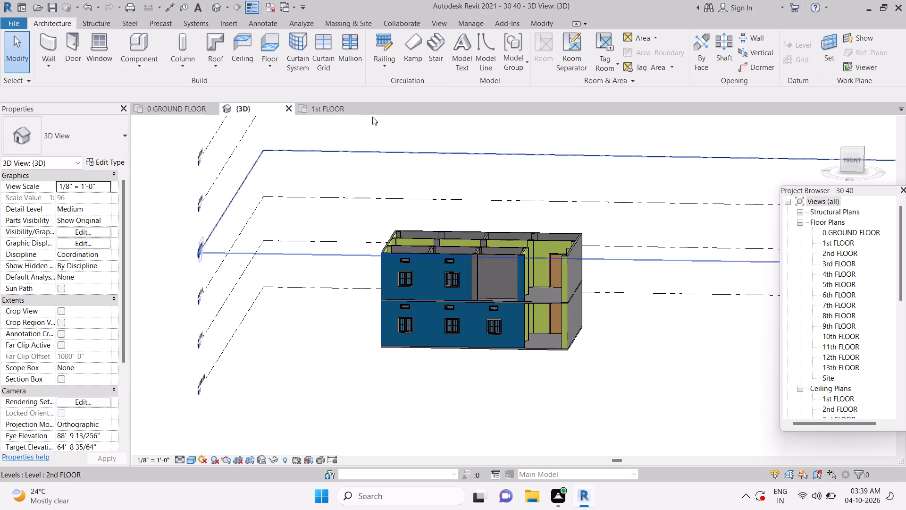
left_click(847, 156)
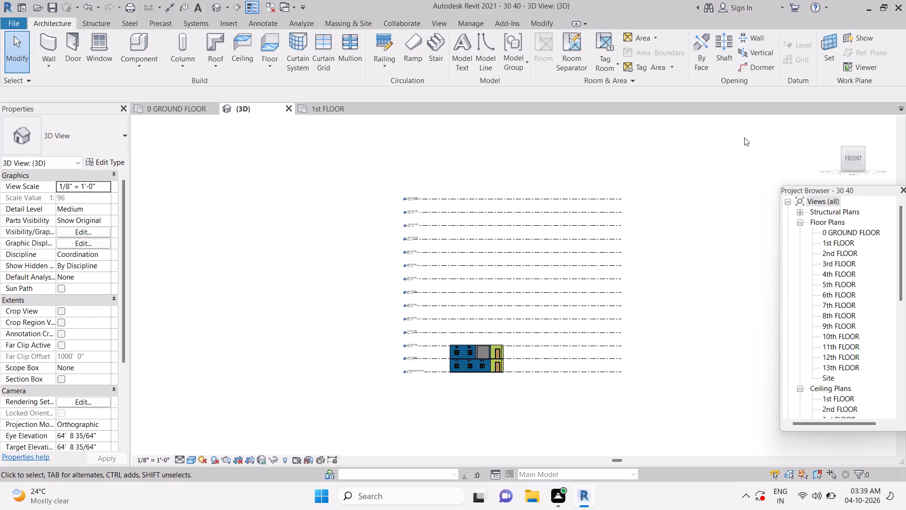
middle_click_drag(739, 139, 707, 162)
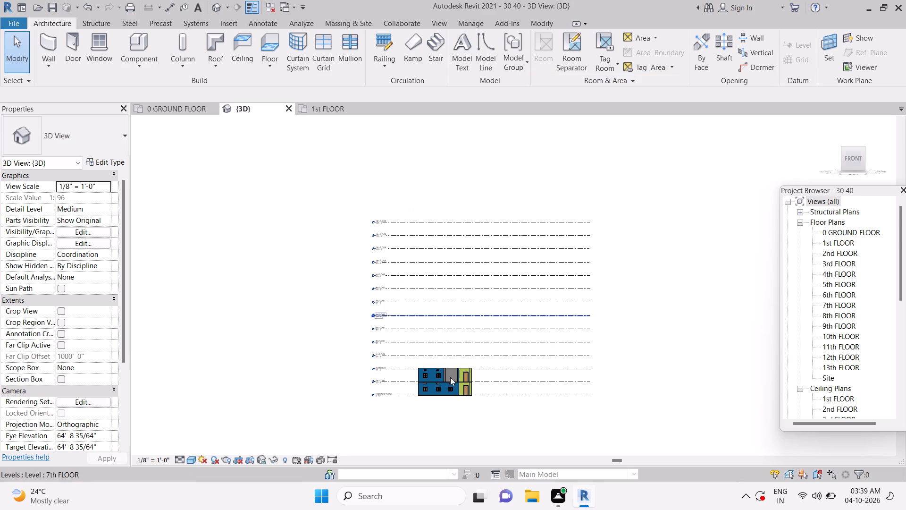
scroll(459, 384, "up", 8)
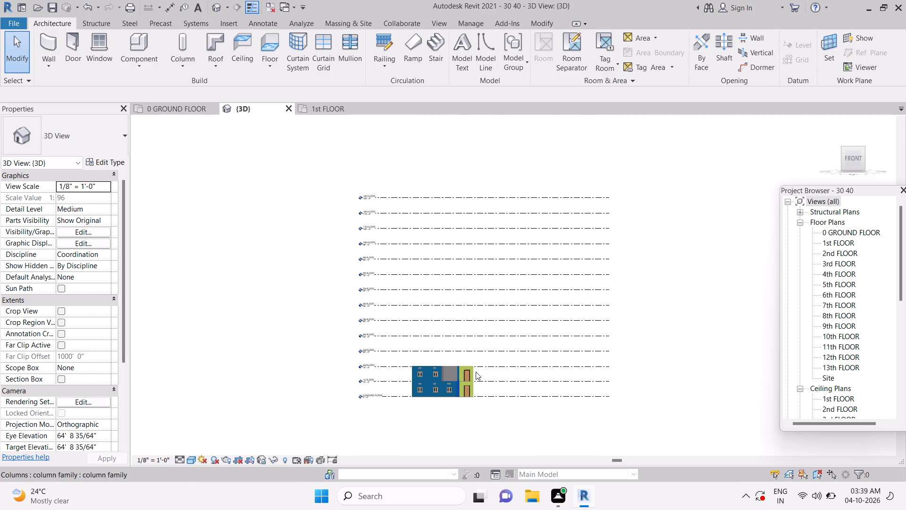
Switch to the 1st FLOOR plan and show the open bay between grids 4 and 5 at grid 9.
left_click(315, 110)
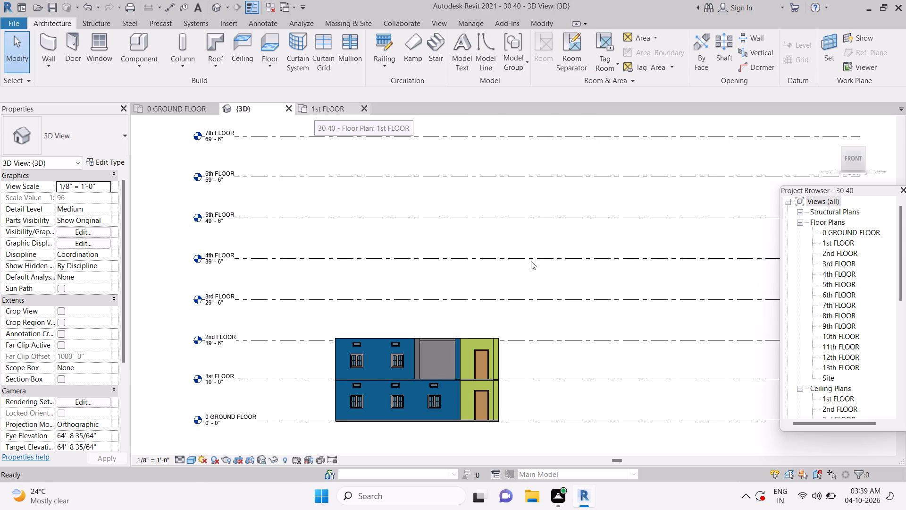
scroll(537, 251, "down", 2)
key("Escape")
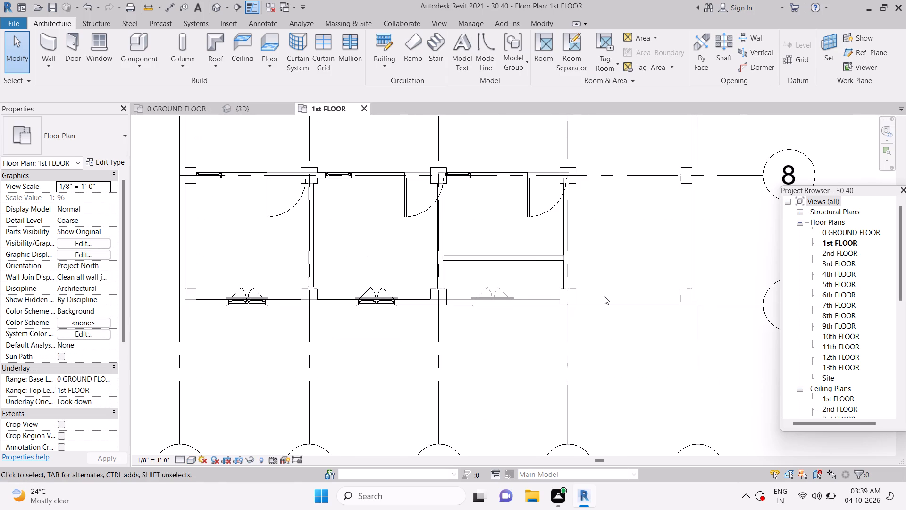
key("Escape")
middle_click_drag(596, 304, 528, 315)
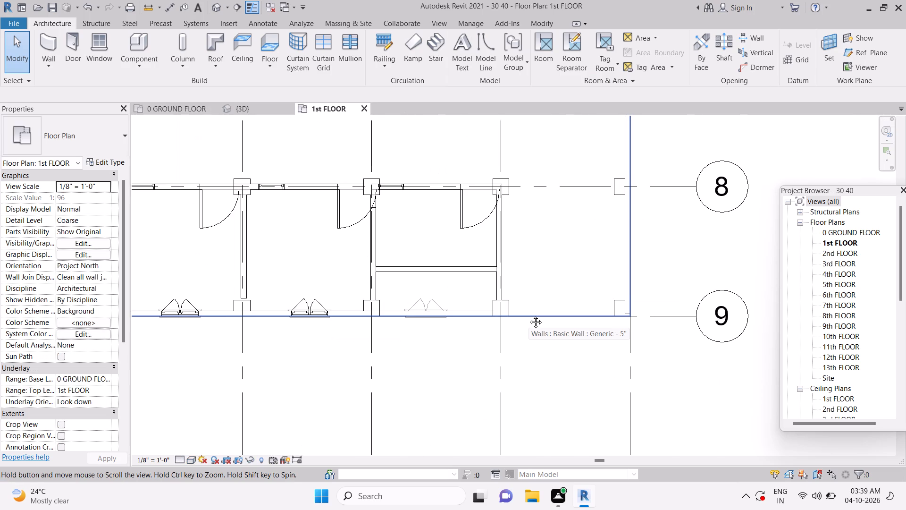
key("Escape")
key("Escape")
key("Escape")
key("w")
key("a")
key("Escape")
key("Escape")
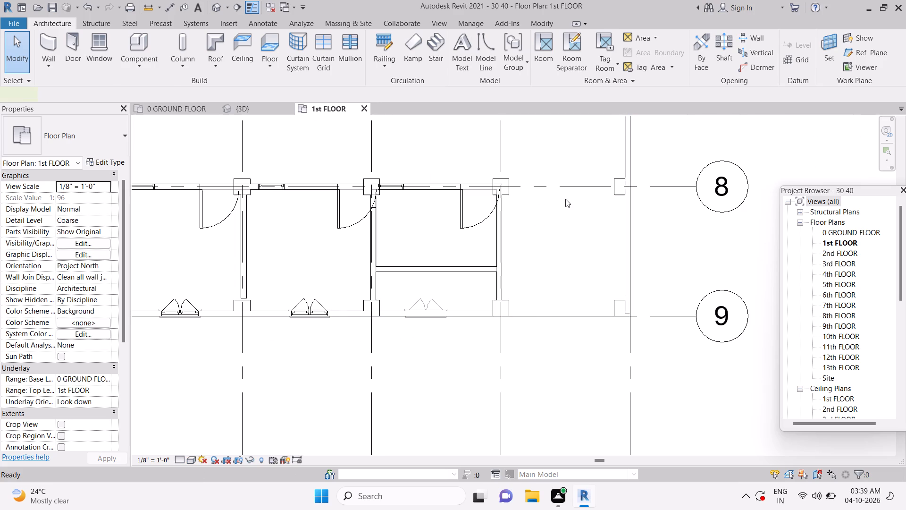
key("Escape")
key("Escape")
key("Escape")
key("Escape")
Create a Glass Panel - Bottom Fill railing 8' 1 1/2" long along grid 9, between the columns at grids 4 and 5.
left_click(59, 25)
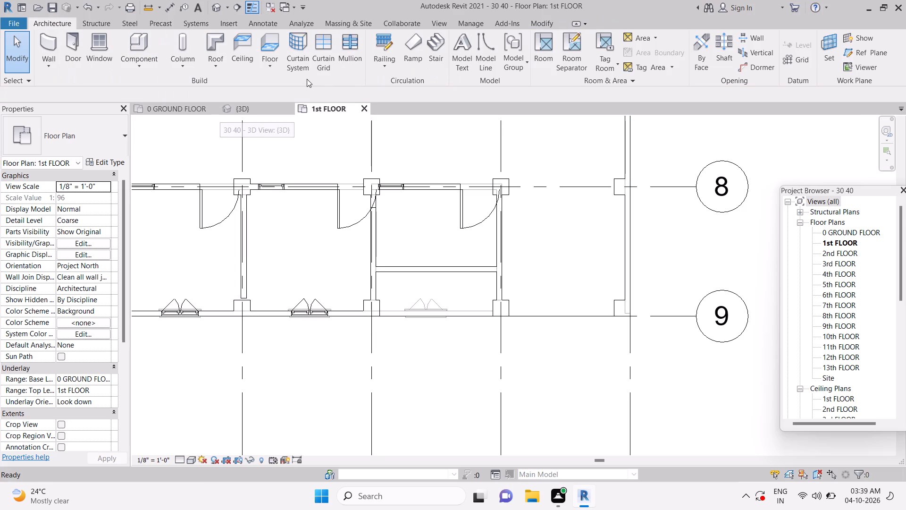
left_click(378, 46)
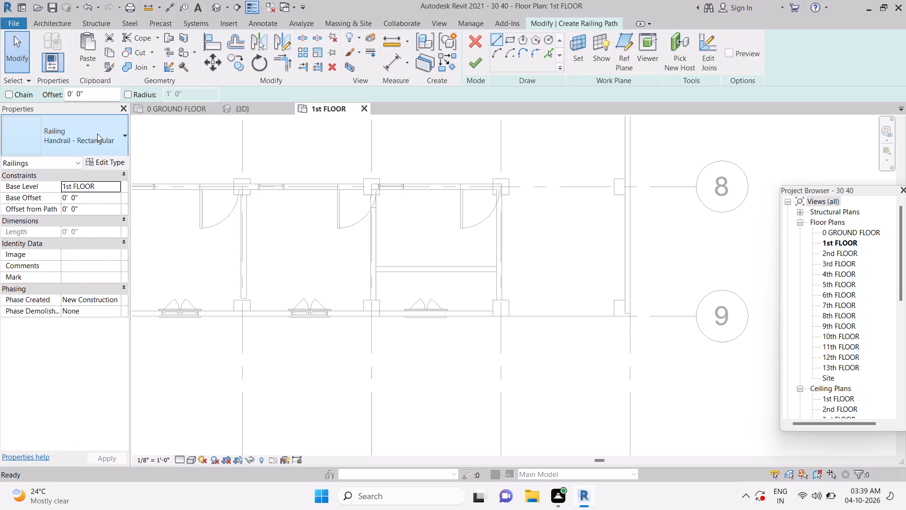
left_click(97, 134)
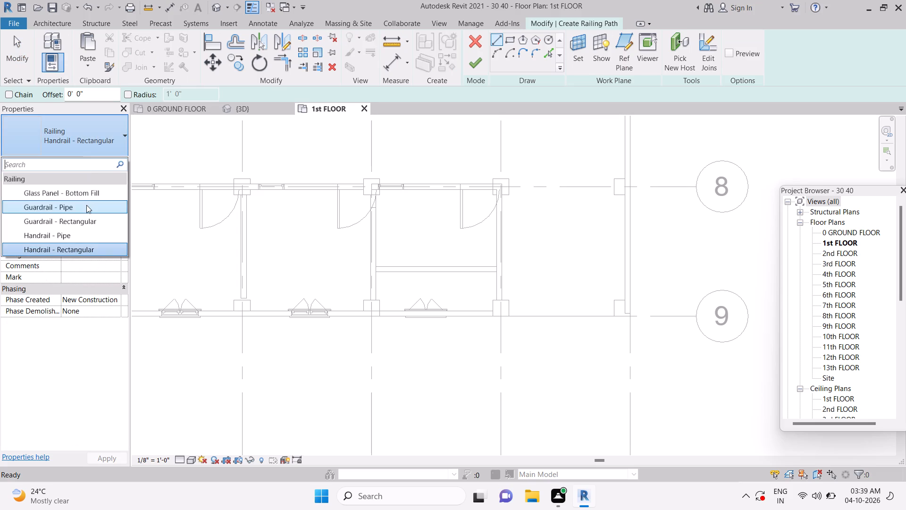
left_click(91, 194)
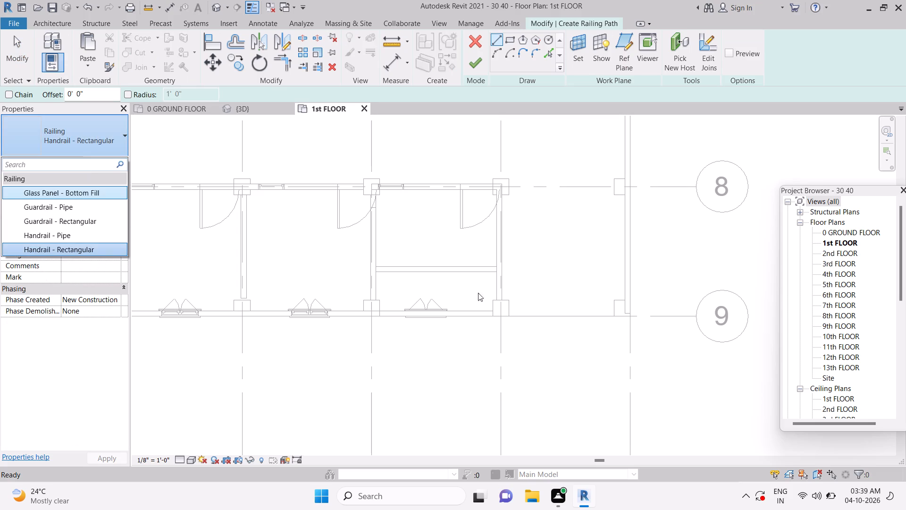
scroll(516, 311, "up", 2)
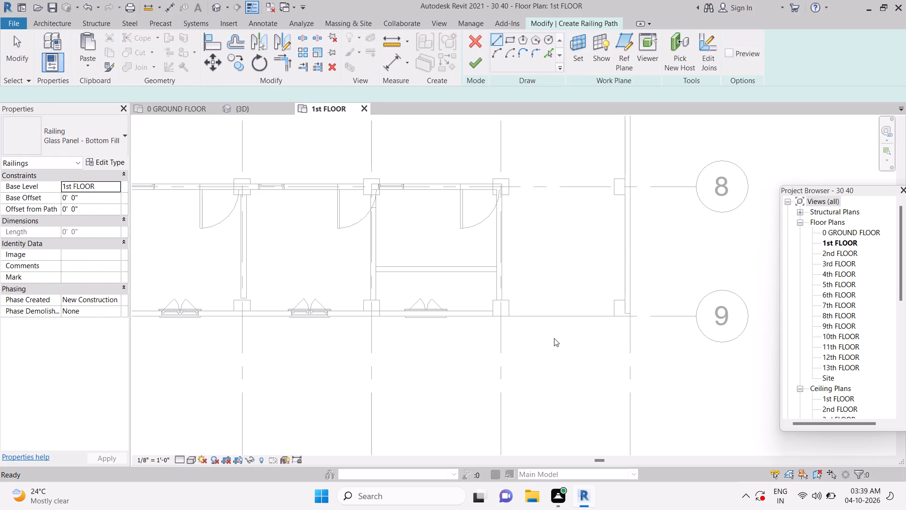
middle_click_drag(537, 338, 469, 338)
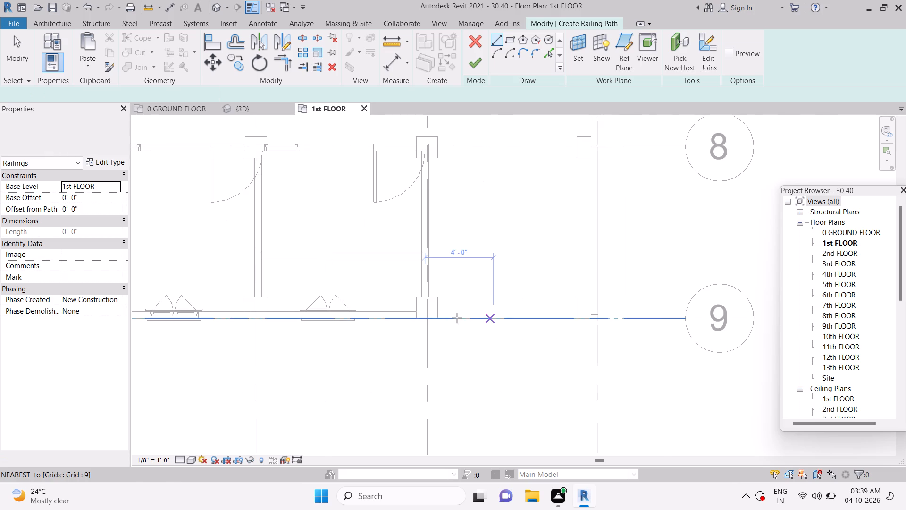
left_click(442, 315)
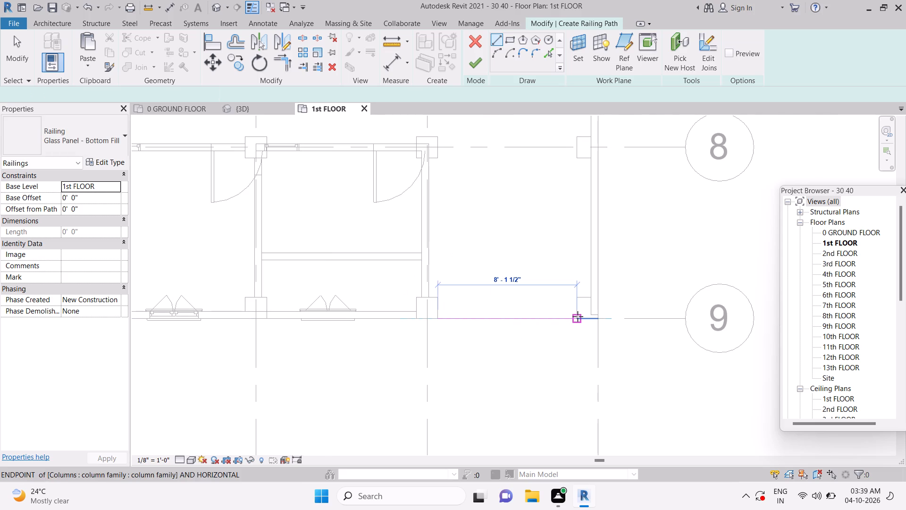
left_click(578, 316)
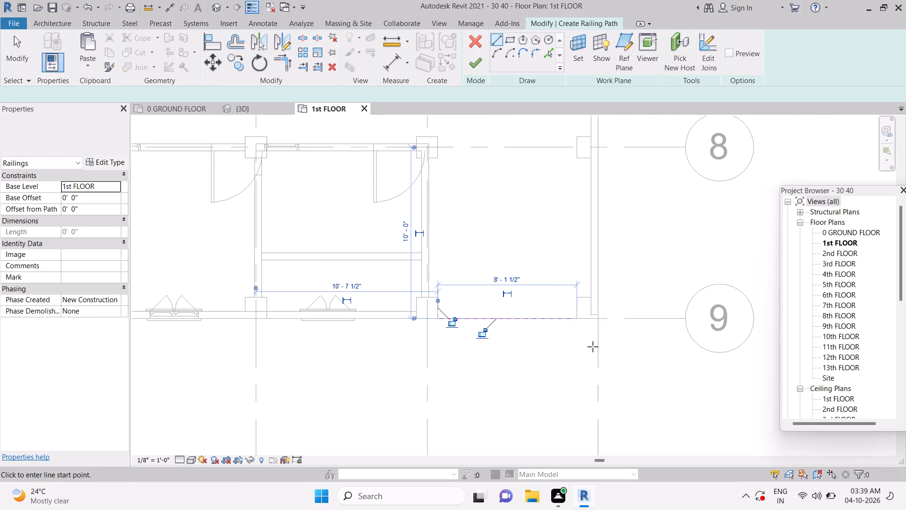
key("Escape")
key("Escape")
key("Escape")
scroll(581, 326, "up", 3)
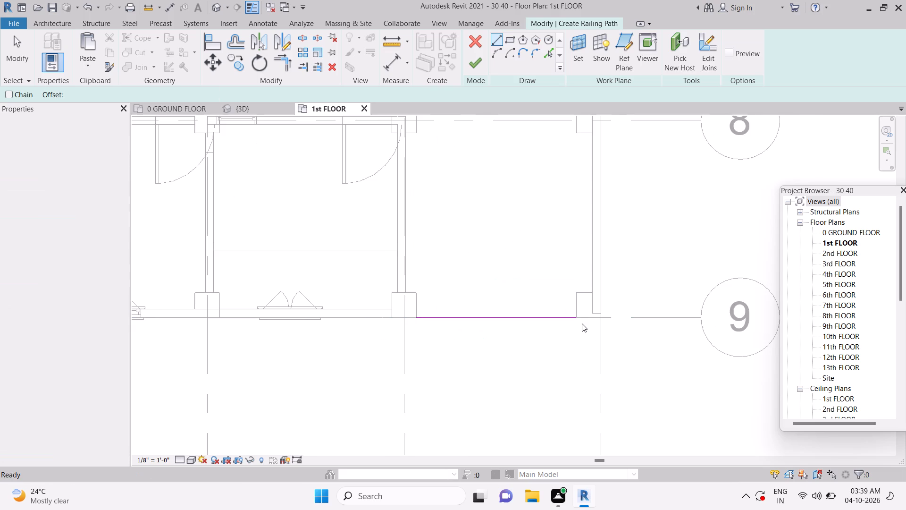
key("Escape")
key("Escape")
left_click(475, 61)
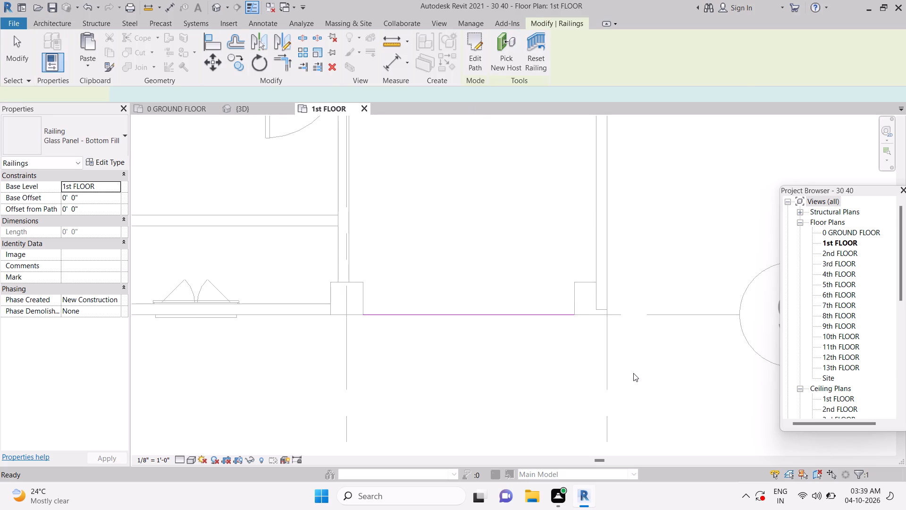
key("Escape")
key("Escape")
key("Escape")
key("Escape")
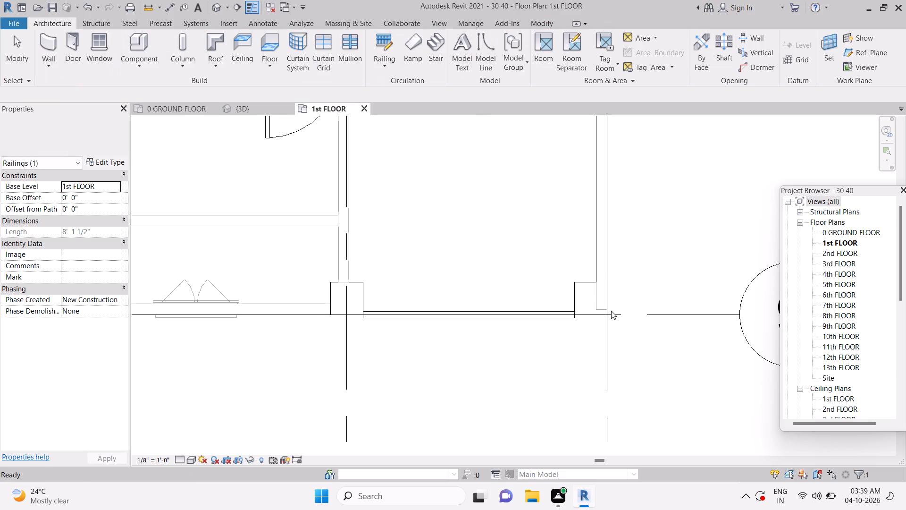
Pull the grid 5 exterior wall's end near grid 9 back about 1' 0 1/2" to the inner face of the corner column.
left_click(603, 266)
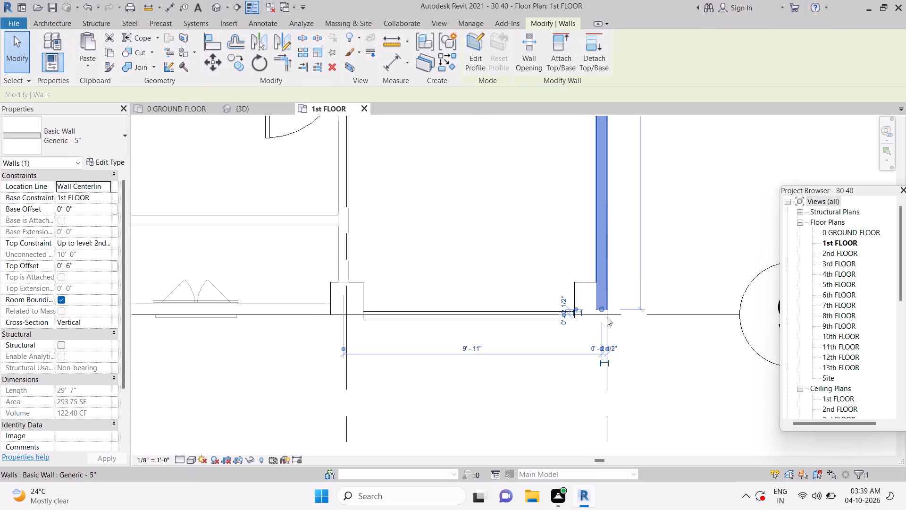
scroll(607, 317, "up", 6)
left_click_drag(599, 306, 599, 310)
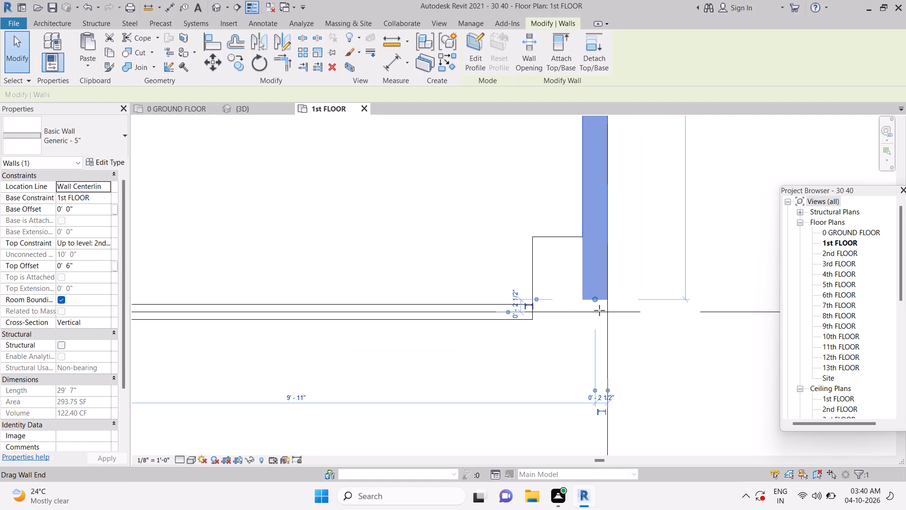
left_click_drag(599, 310, 590, 239)
key("Escape")
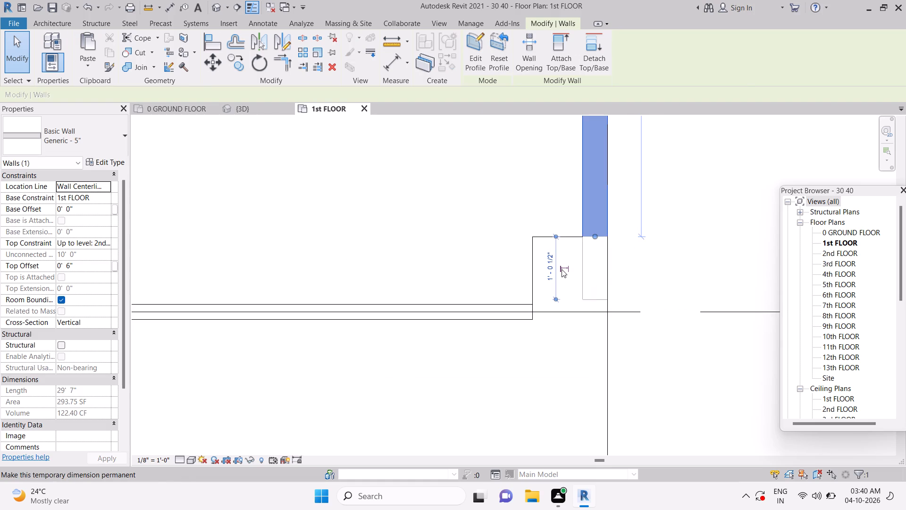
key("Escape")
key("Escape")
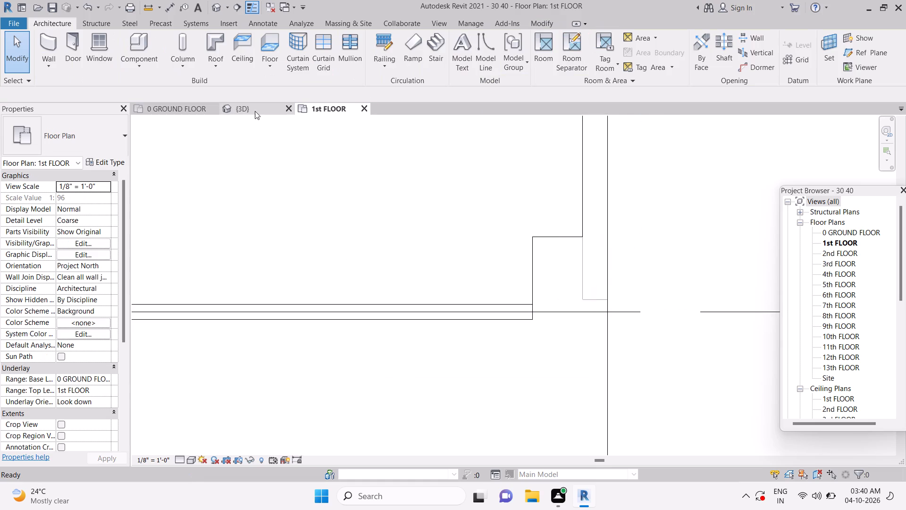
Examine the new glass railing and the 1st FLOOR walls from the front and above in the 3D view.
left_click(252, 113)
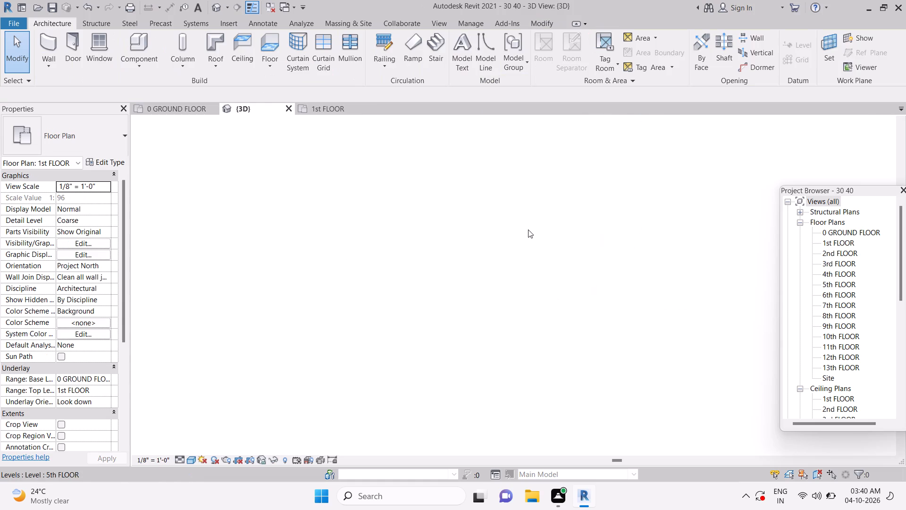
key("Escape")
middle_click_drag(579, 324, 540, 393, "shift")
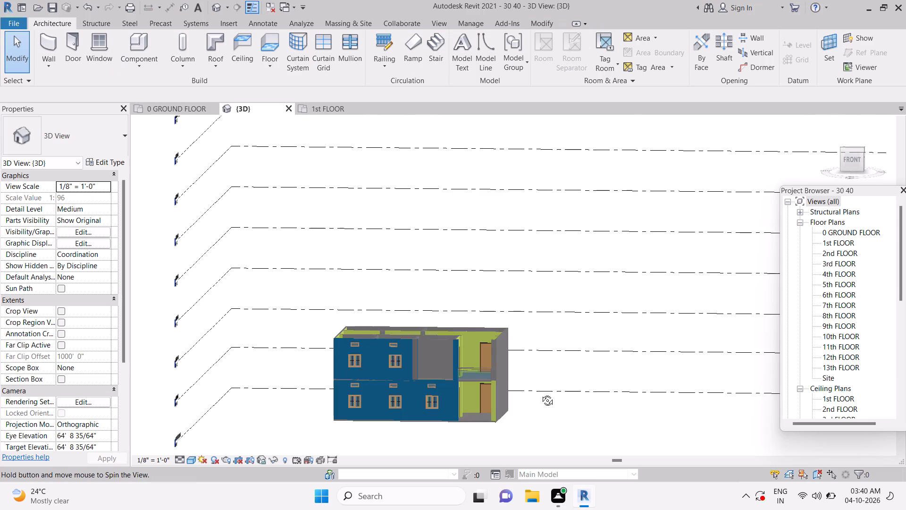
middle_click_drag(540, 393, 547, 466, "shift")
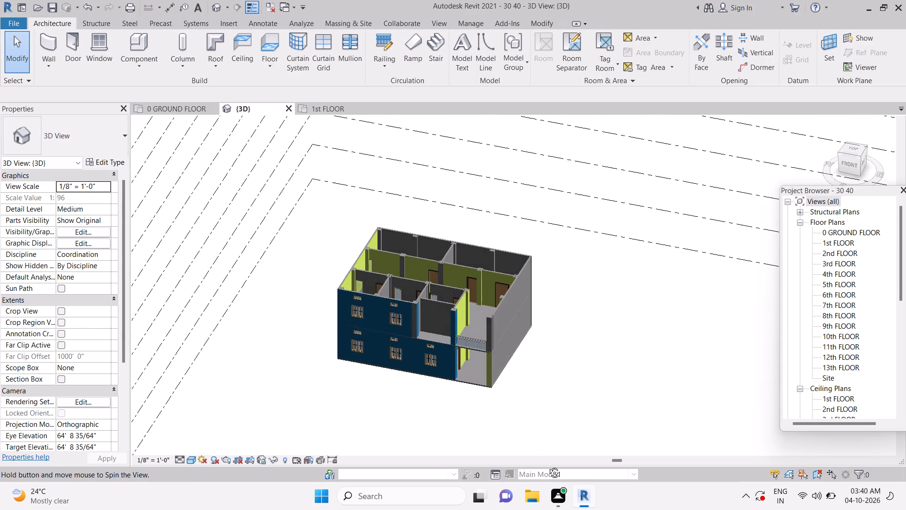
middle_click_drag(547, 466, 584, 469, "shift")
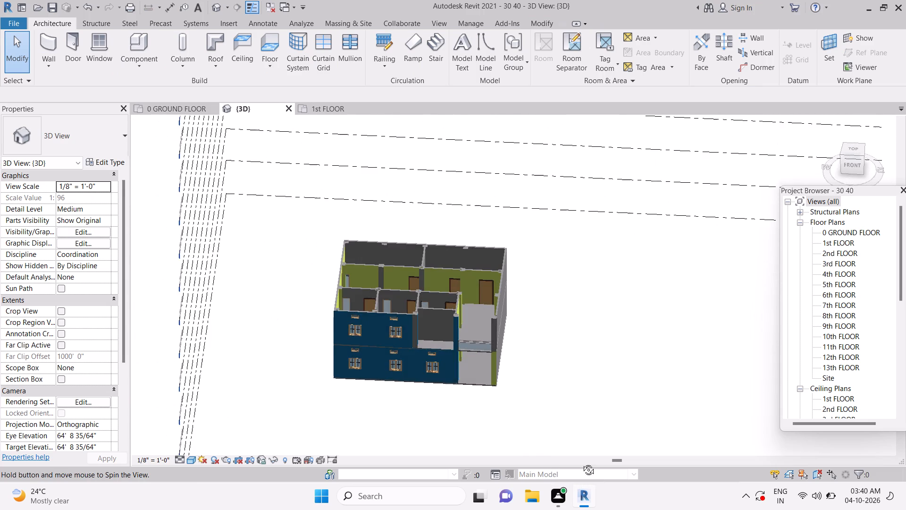
key("Escape")
key("Escape")
key("Escape")
key("Escape")
Switch to the 0 GROUND FLOOR plan and save the project.
left_click(175, 105)
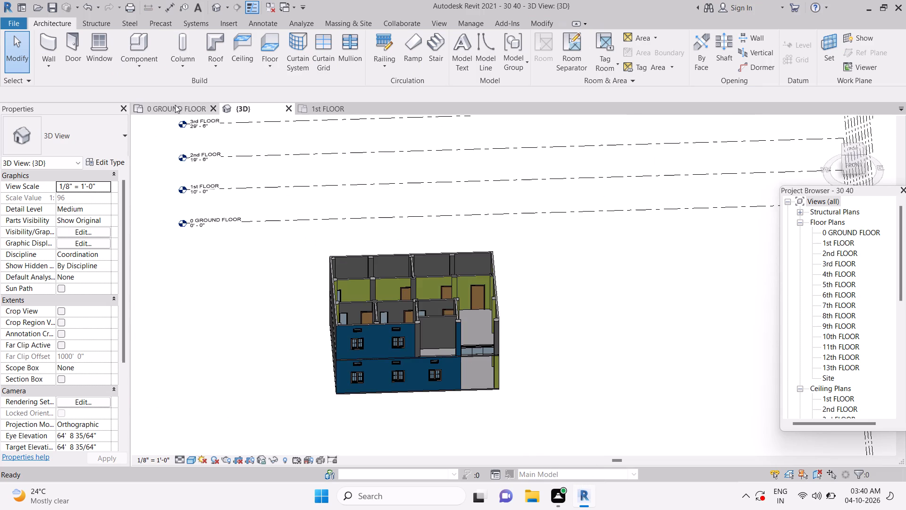
scroll(535, 402, "down", 5)
scroll(572, 294, "down", 5)
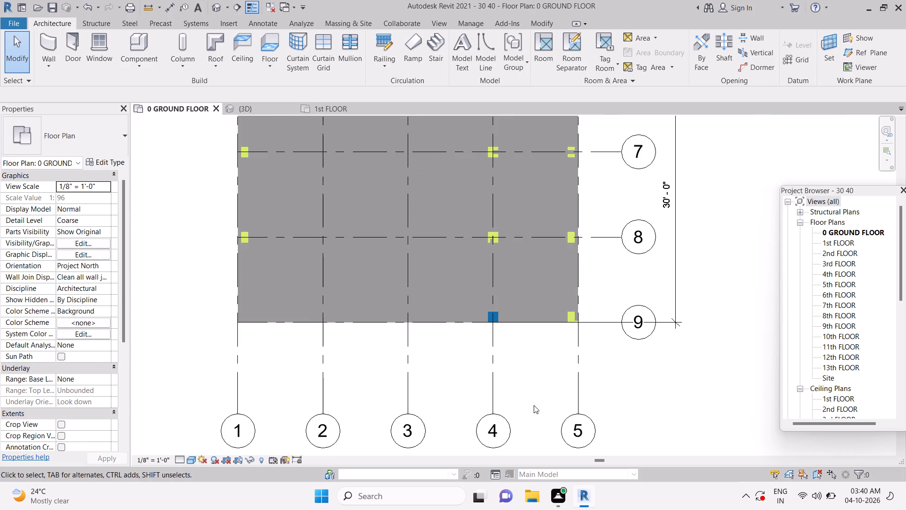
key("ctrl+s")
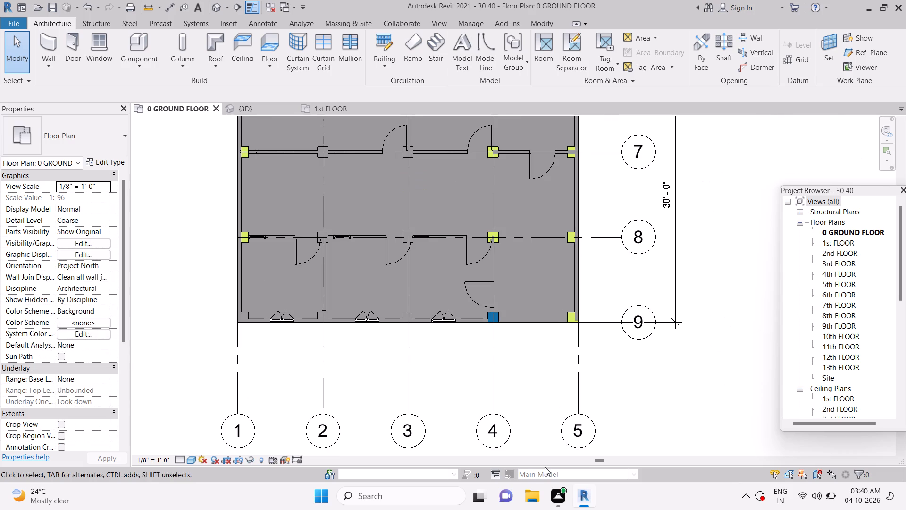
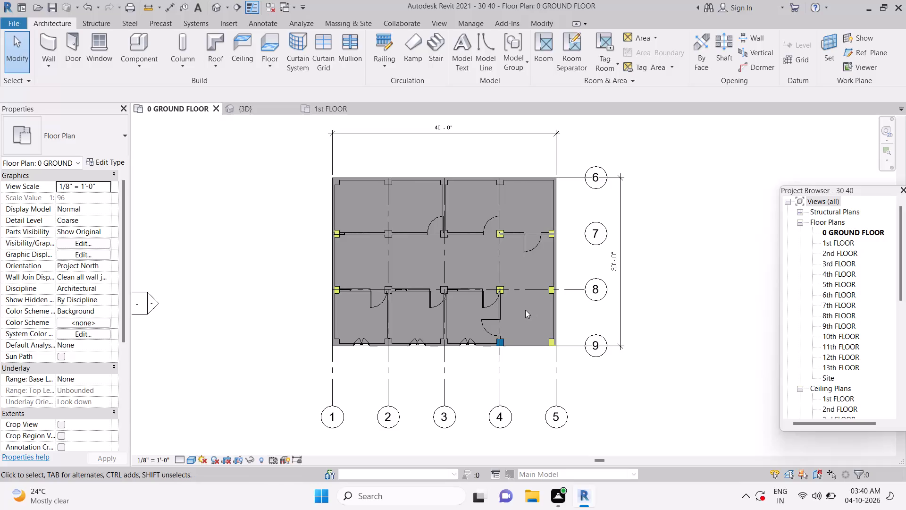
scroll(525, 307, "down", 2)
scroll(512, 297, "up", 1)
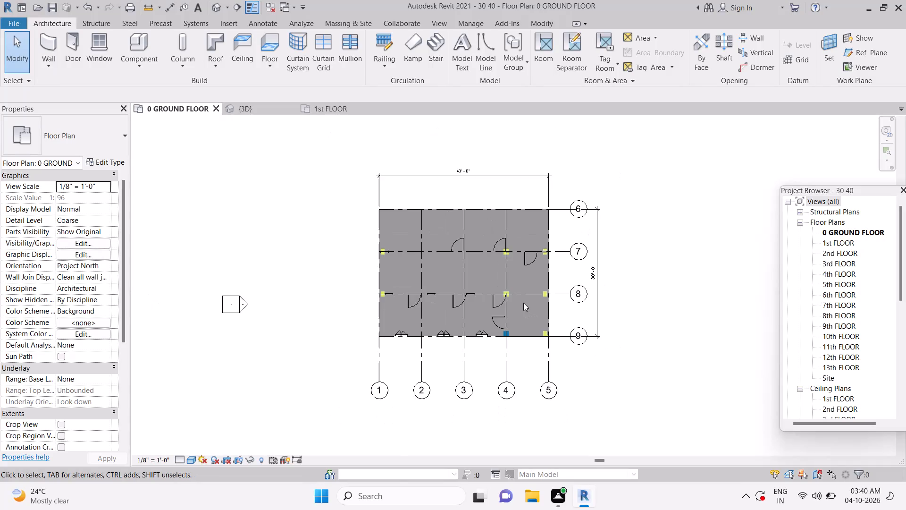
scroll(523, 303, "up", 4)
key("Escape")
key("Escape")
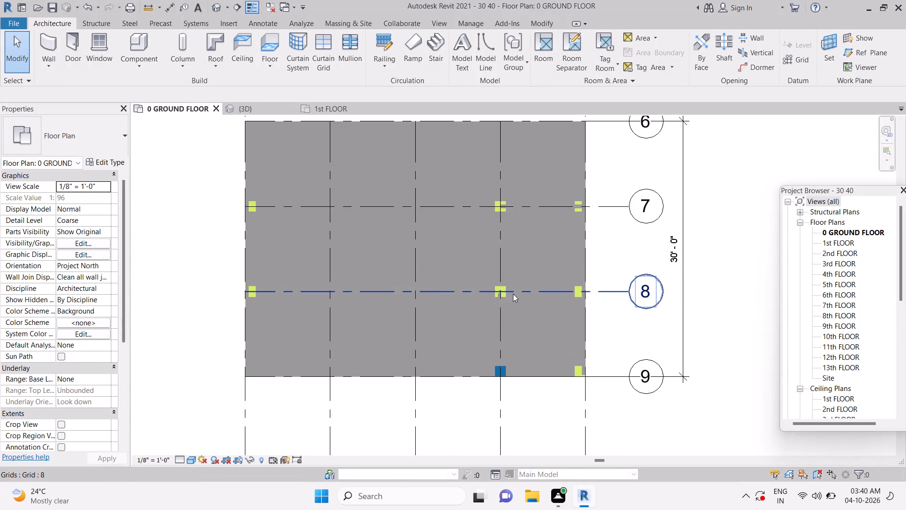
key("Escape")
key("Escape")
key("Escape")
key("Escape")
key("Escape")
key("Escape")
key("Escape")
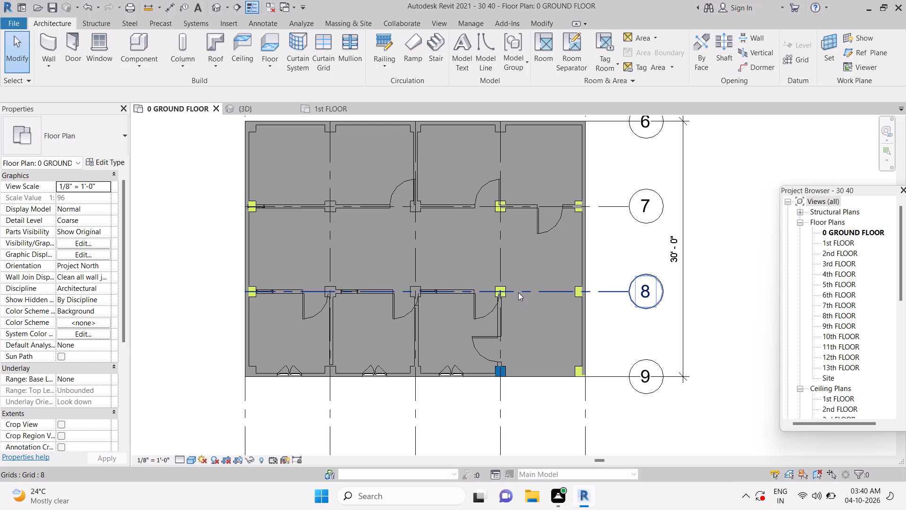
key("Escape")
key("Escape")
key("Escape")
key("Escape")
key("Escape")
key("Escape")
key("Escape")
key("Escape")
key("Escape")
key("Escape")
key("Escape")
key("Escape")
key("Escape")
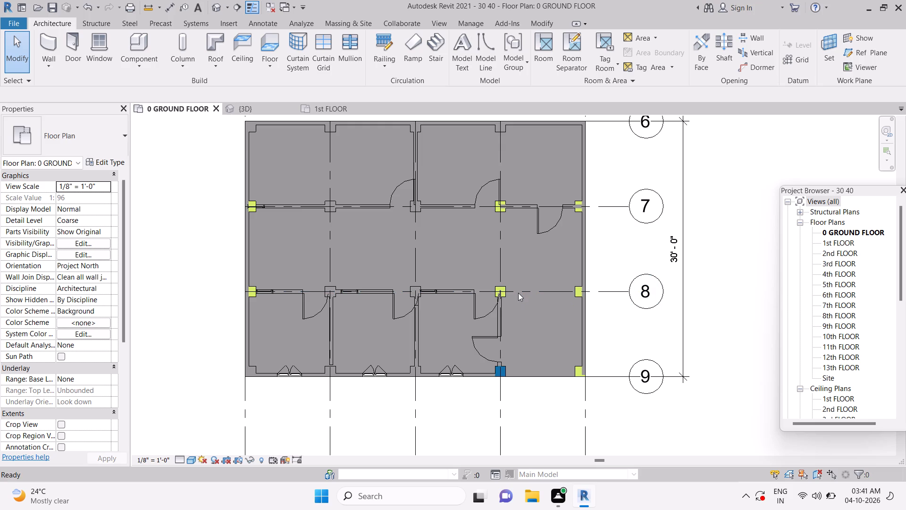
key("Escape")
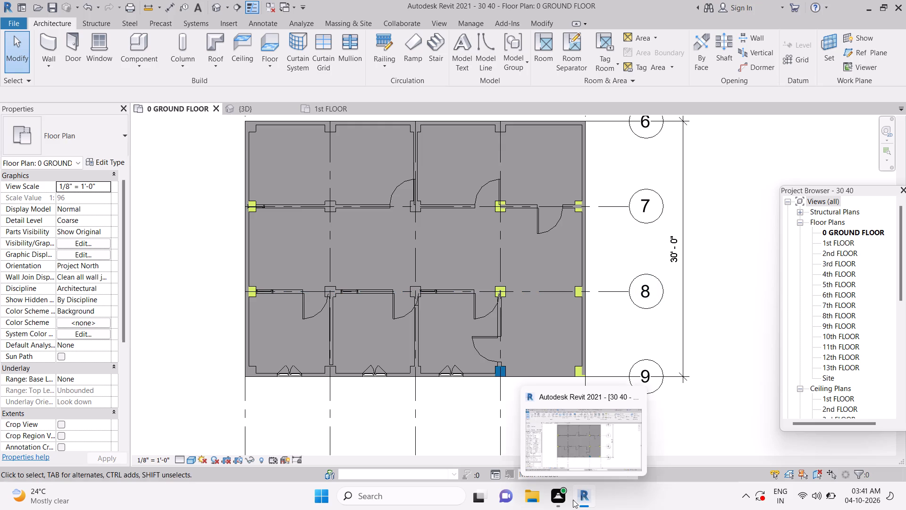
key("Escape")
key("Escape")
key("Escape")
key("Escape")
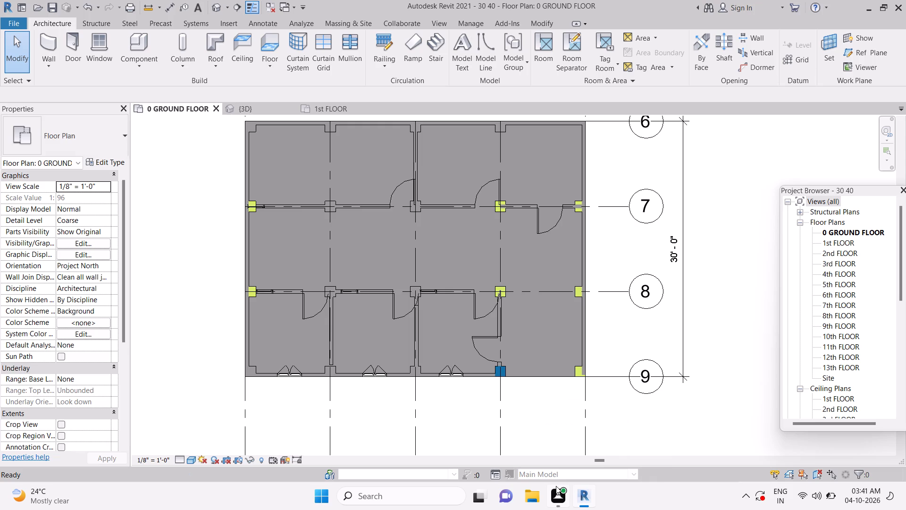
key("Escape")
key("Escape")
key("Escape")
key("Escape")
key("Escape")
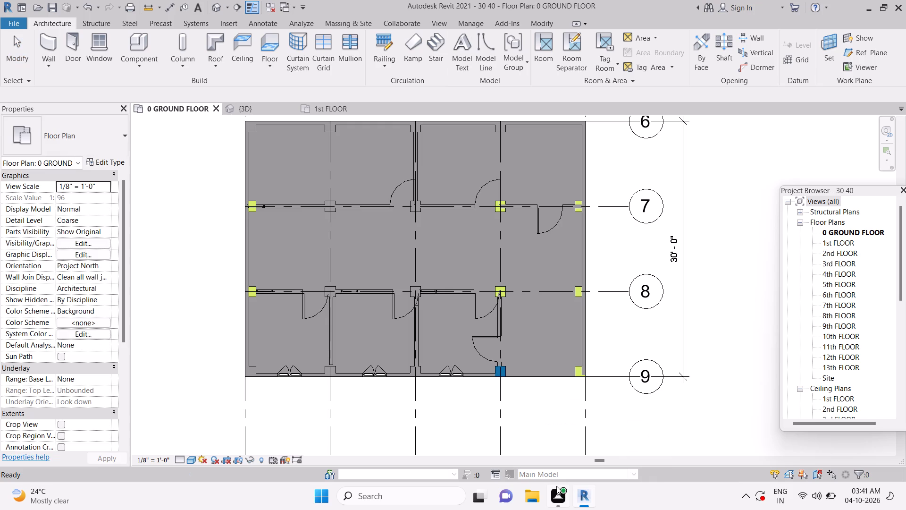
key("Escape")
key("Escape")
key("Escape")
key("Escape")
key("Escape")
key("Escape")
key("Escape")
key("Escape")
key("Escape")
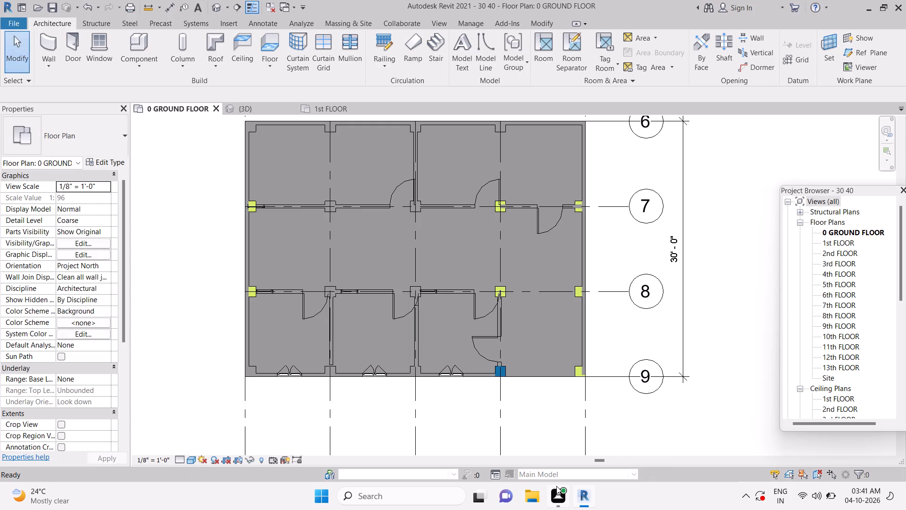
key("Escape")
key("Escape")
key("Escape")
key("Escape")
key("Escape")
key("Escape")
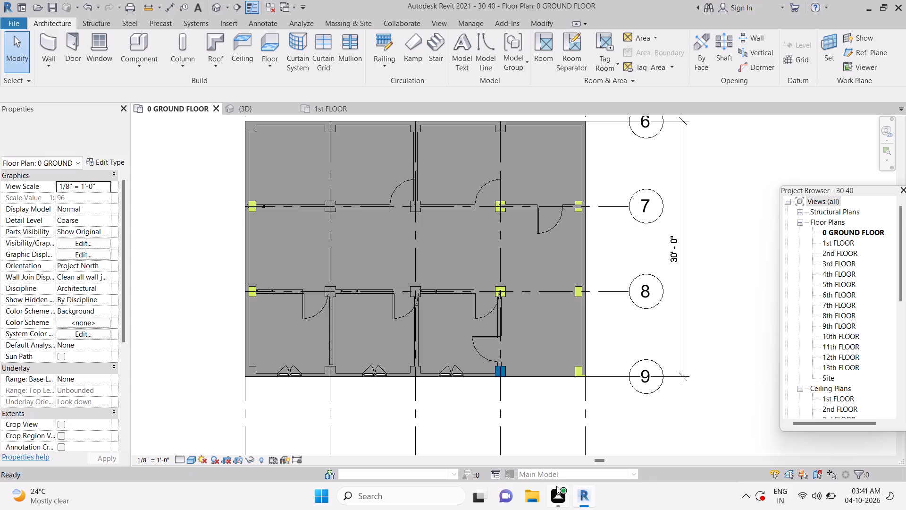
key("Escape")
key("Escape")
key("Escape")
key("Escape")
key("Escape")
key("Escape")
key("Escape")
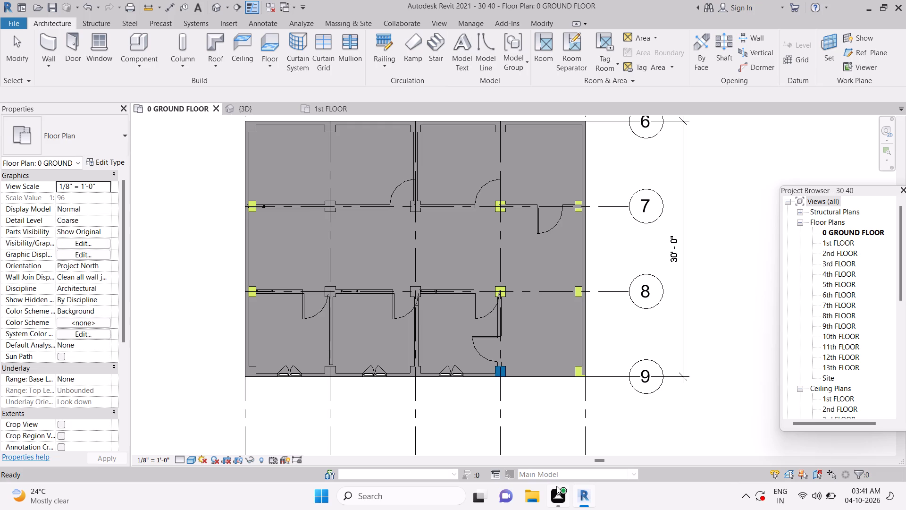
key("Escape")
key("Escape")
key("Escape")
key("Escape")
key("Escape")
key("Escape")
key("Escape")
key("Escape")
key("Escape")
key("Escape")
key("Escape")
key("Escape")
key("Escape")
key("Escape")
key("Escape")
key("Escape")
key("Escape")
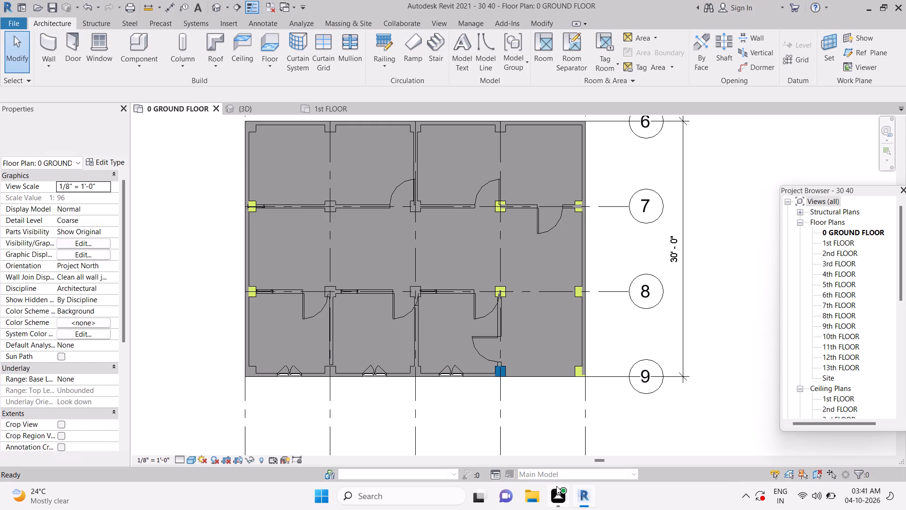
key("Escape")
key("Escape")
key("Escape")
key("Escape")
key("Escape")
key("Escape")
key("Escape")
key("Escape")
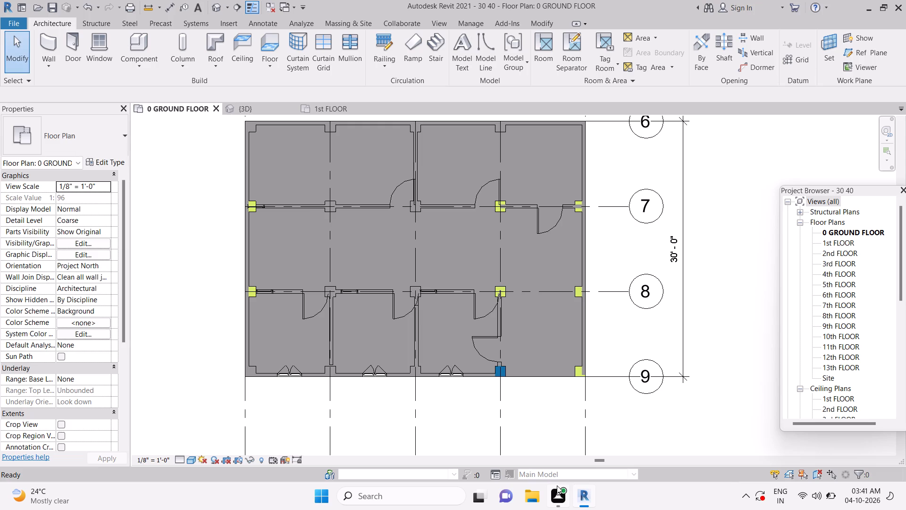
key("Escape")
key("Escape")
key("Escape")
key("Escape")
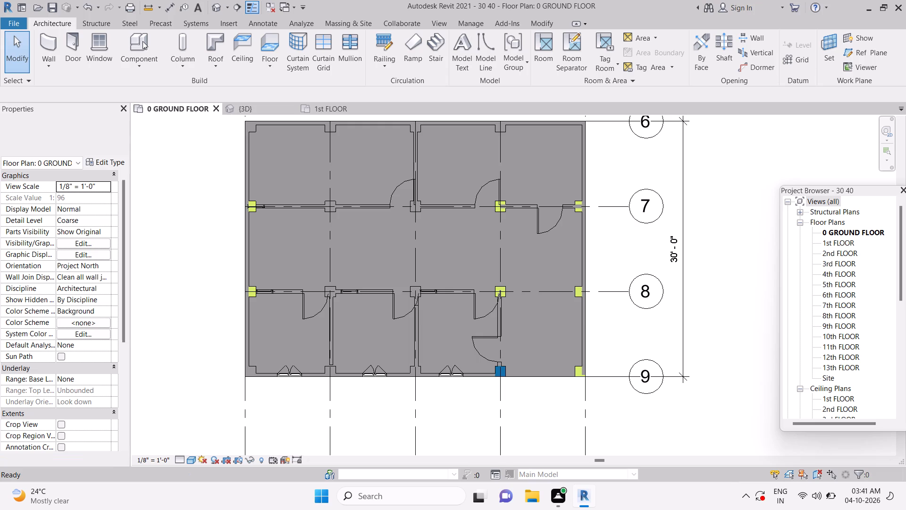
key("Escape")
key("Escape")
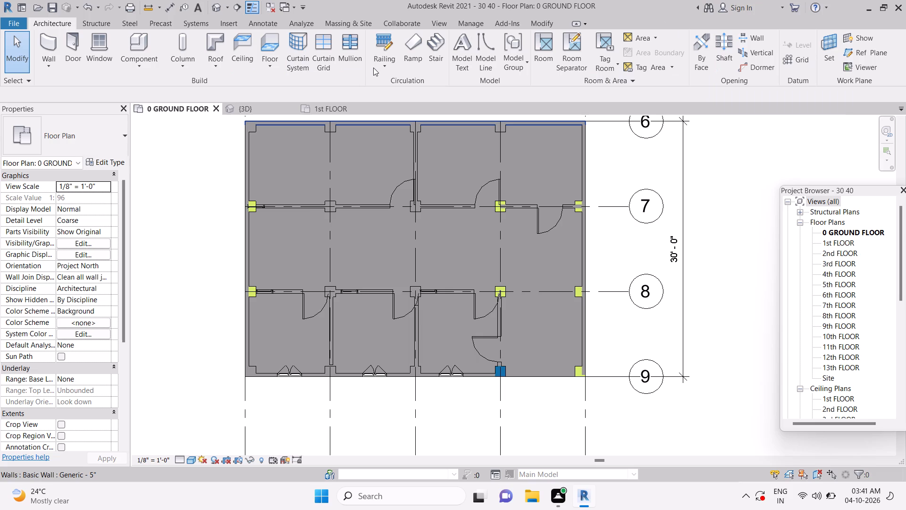
Start a stair with a sketched run and draw a rectangular boundary about 5' 1" by 6' 5 1/2" from grid 8 against the grid 5 wall.
left_click(436, 43)
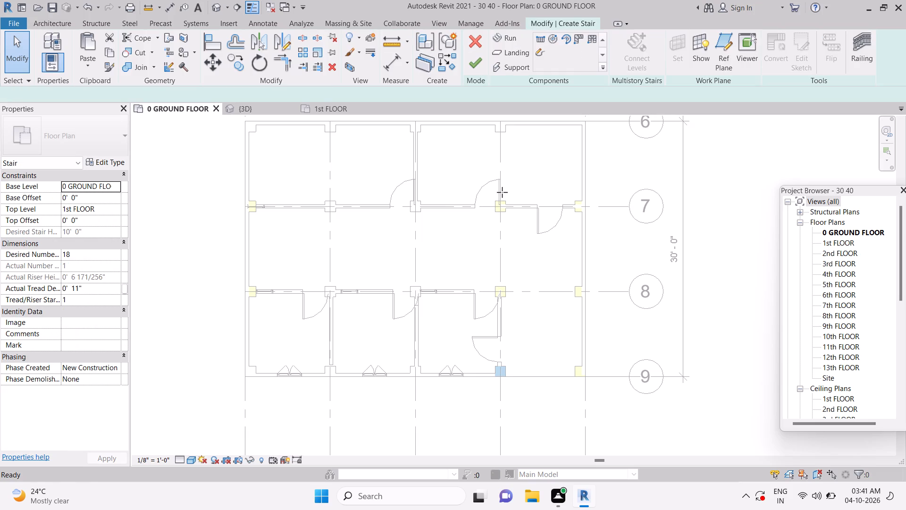
left_click(540, 53)
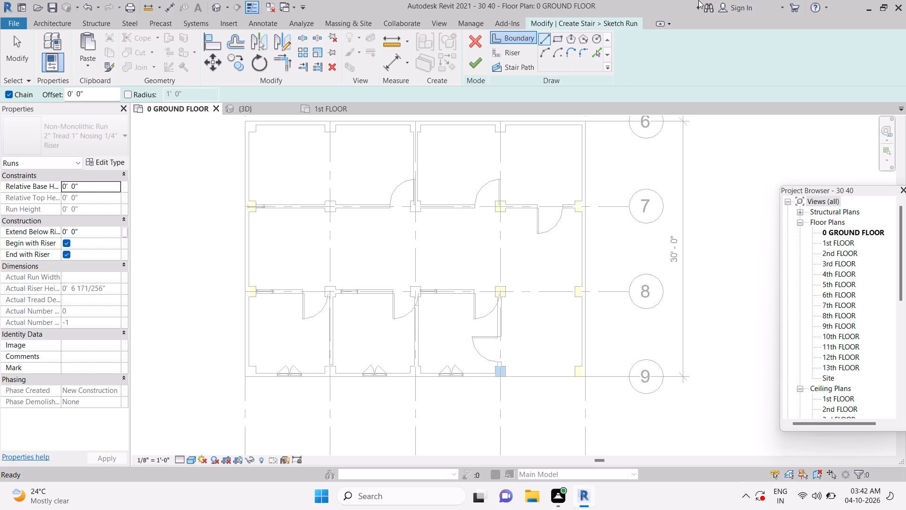
left_click(561, 40)
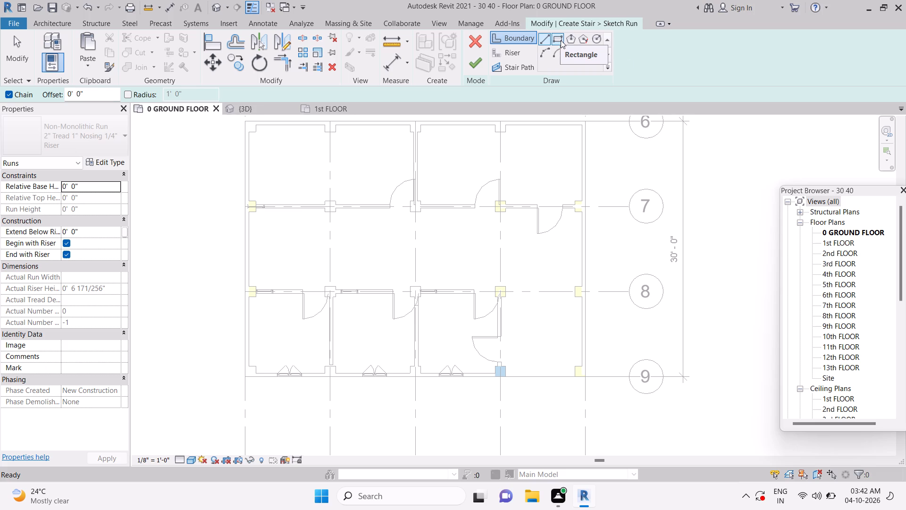
left_click(539, 289)
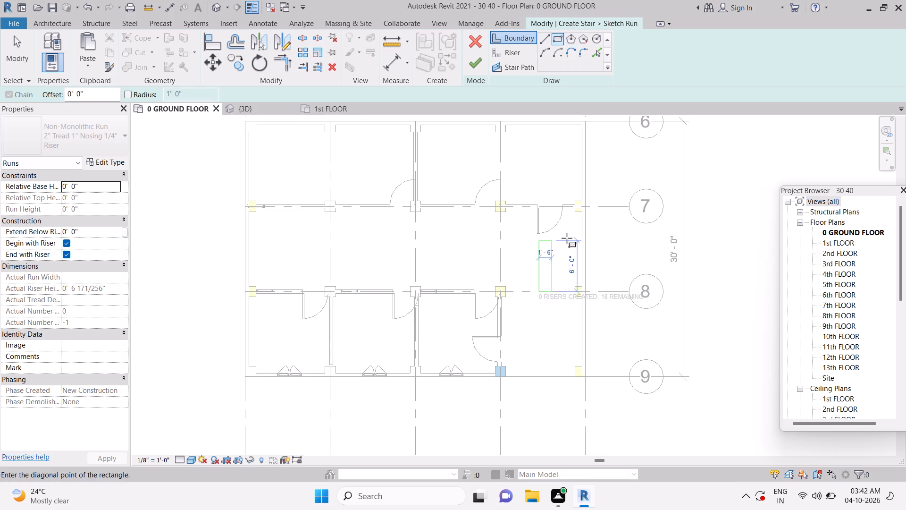
left_click(580, 237)
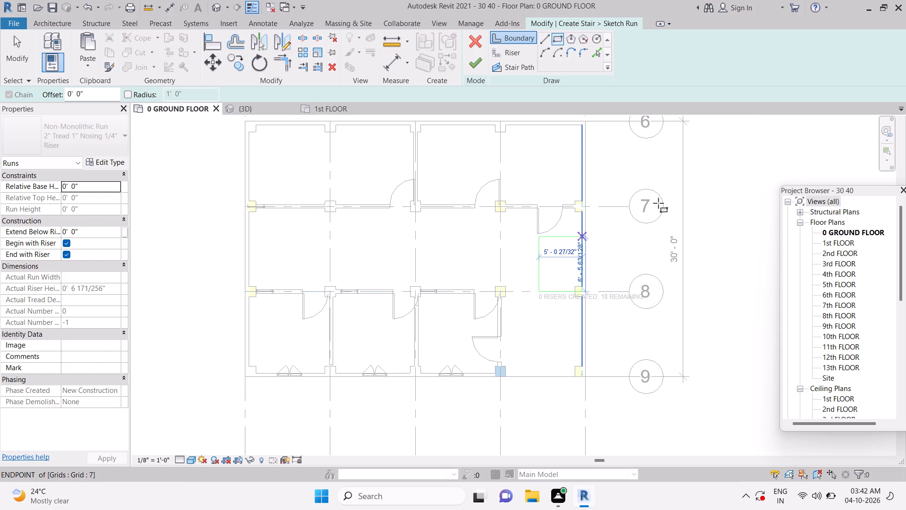
key("Escape")
key("Escape")
key("Escape")
key("Escape")
key("Escape")
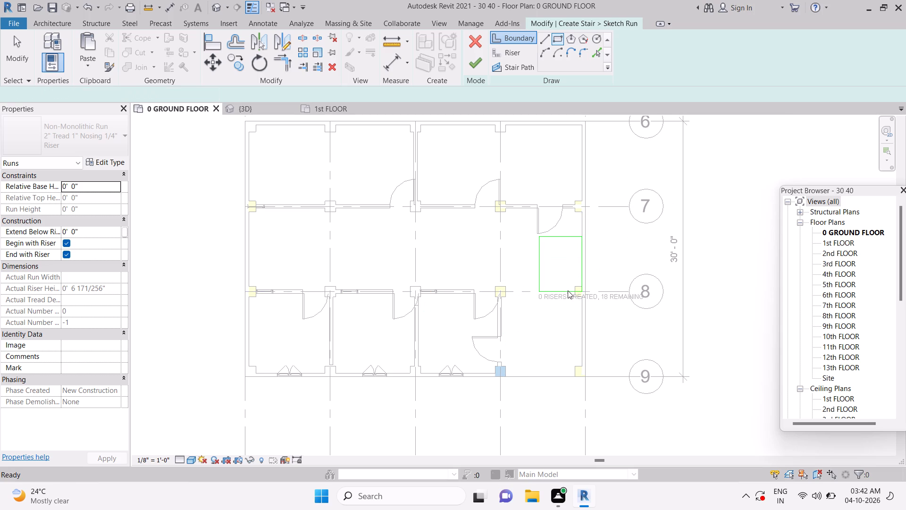
key("Escape")
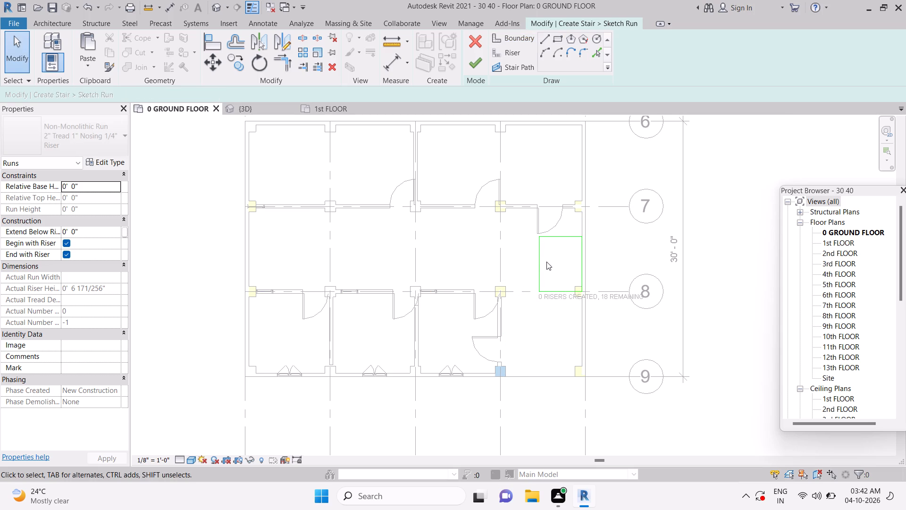
key("Escape")
Delete the stair run boundary line that lies along grid 8.
scroll(555, 297, "up", 4)
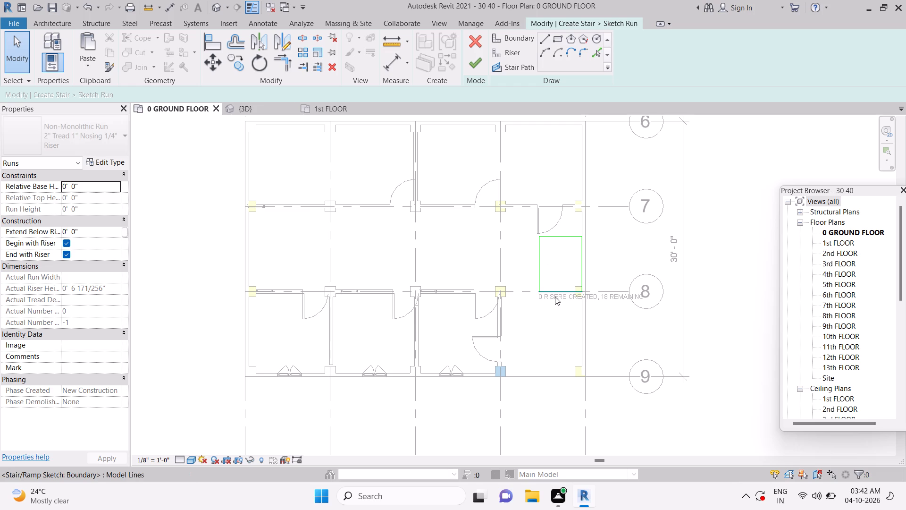
key("Escape")
key("Escape")
left_click(559, 290)
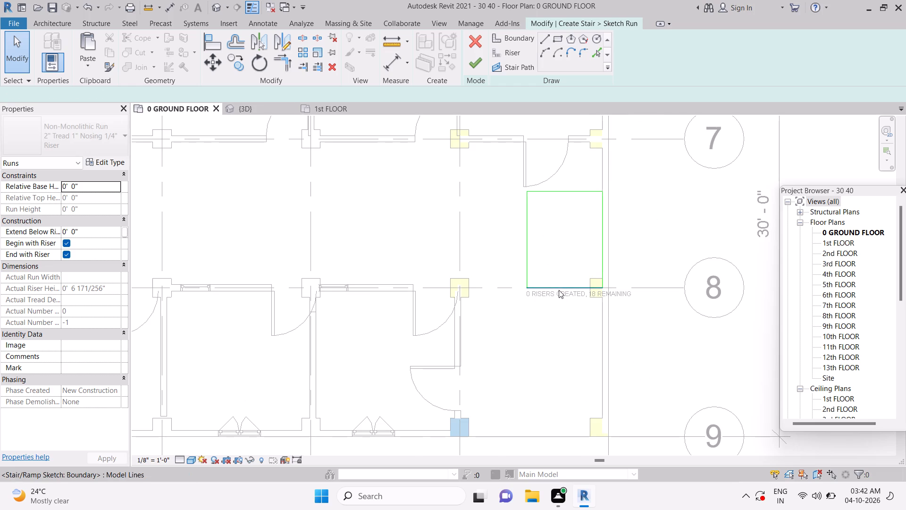
key("Delete")
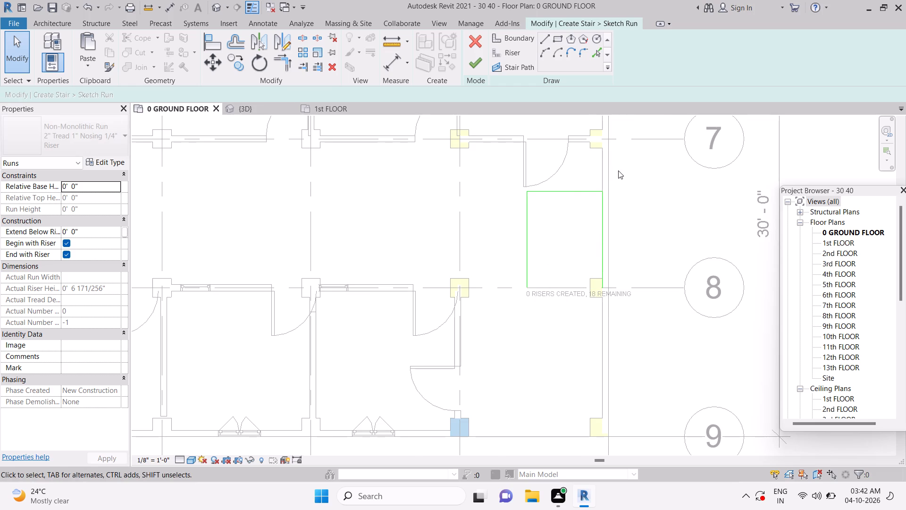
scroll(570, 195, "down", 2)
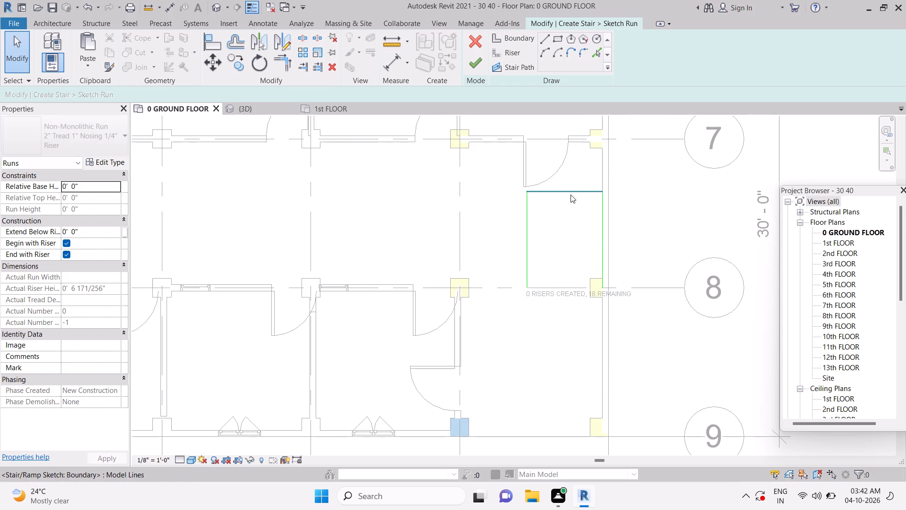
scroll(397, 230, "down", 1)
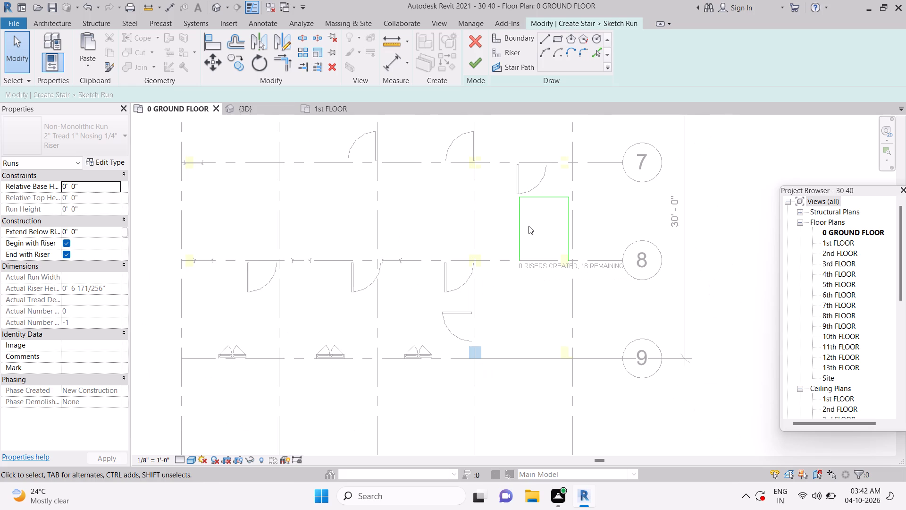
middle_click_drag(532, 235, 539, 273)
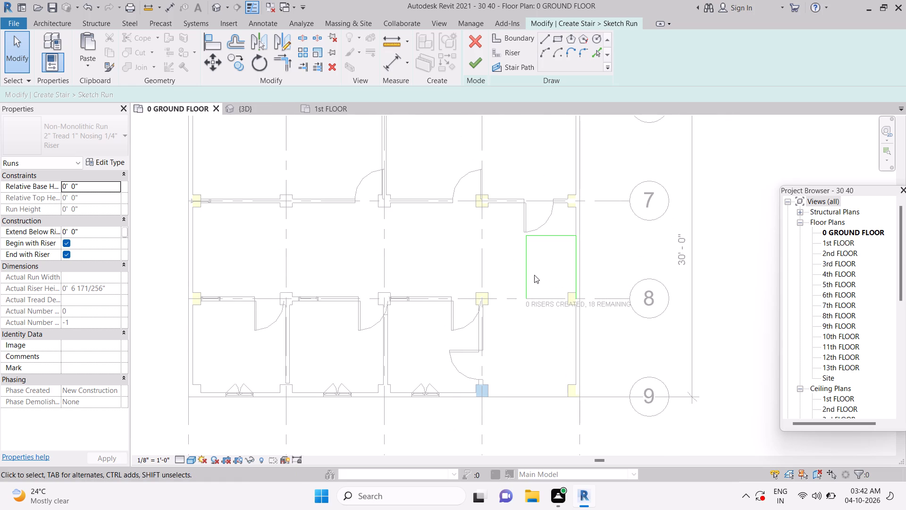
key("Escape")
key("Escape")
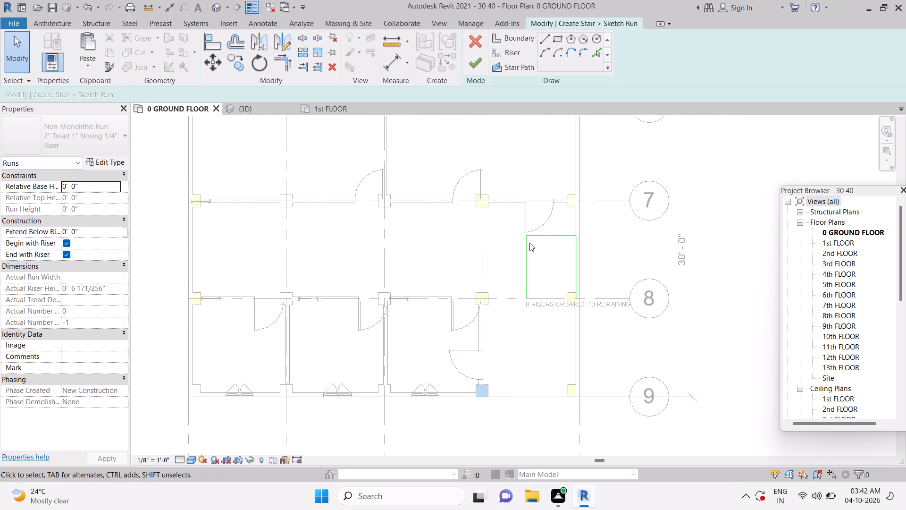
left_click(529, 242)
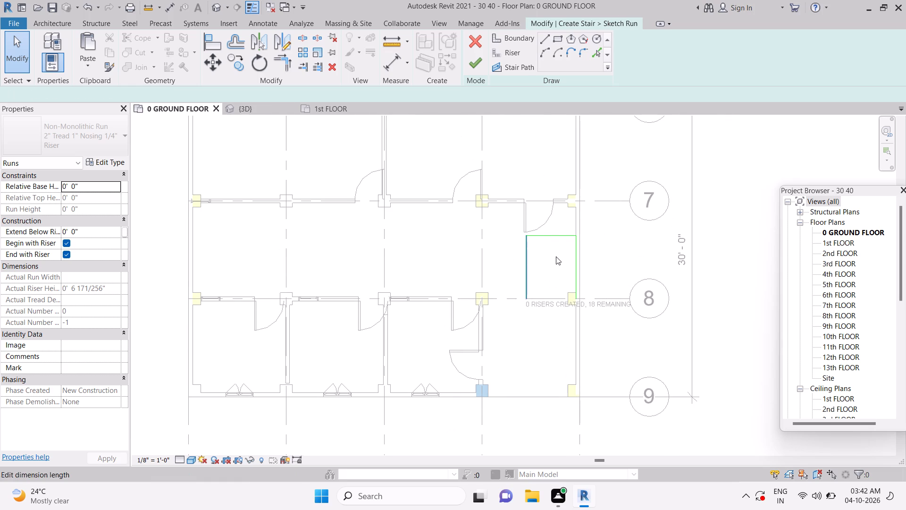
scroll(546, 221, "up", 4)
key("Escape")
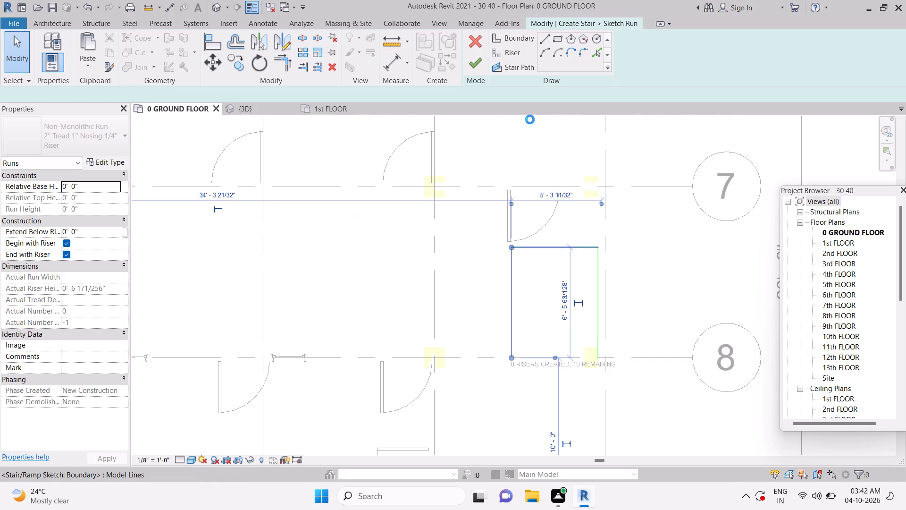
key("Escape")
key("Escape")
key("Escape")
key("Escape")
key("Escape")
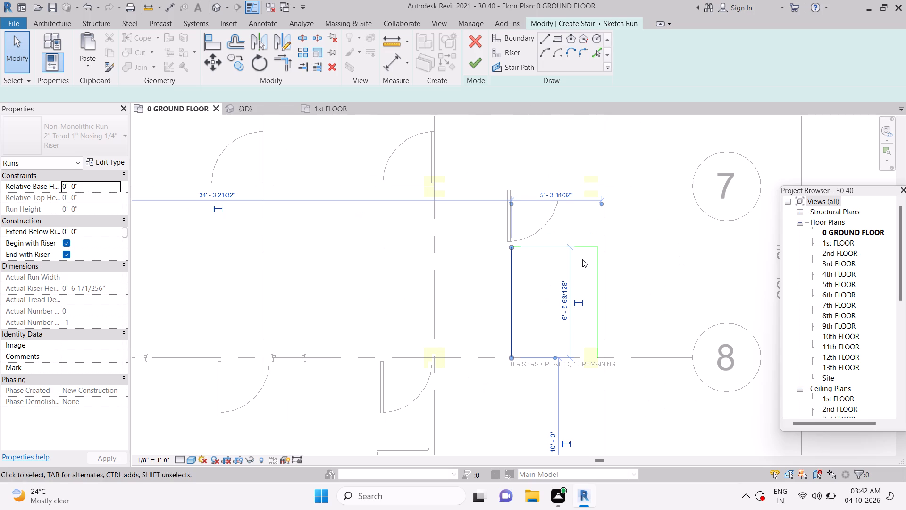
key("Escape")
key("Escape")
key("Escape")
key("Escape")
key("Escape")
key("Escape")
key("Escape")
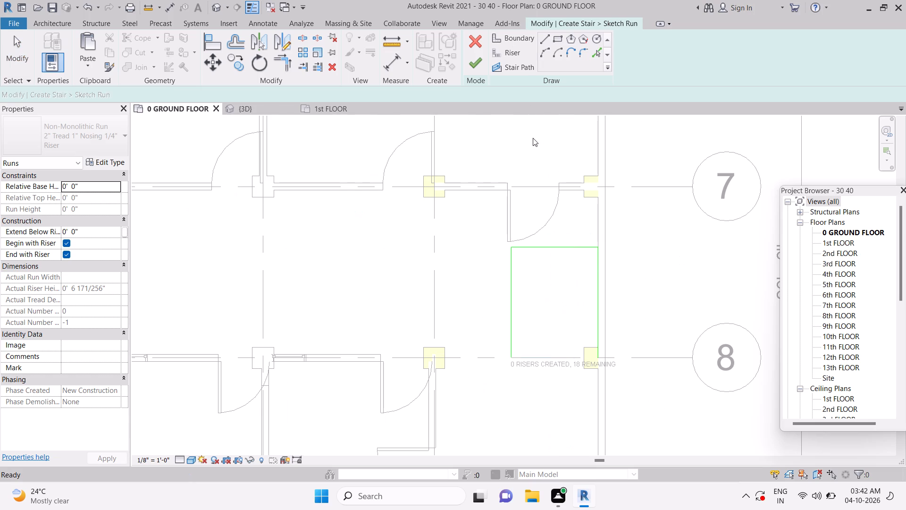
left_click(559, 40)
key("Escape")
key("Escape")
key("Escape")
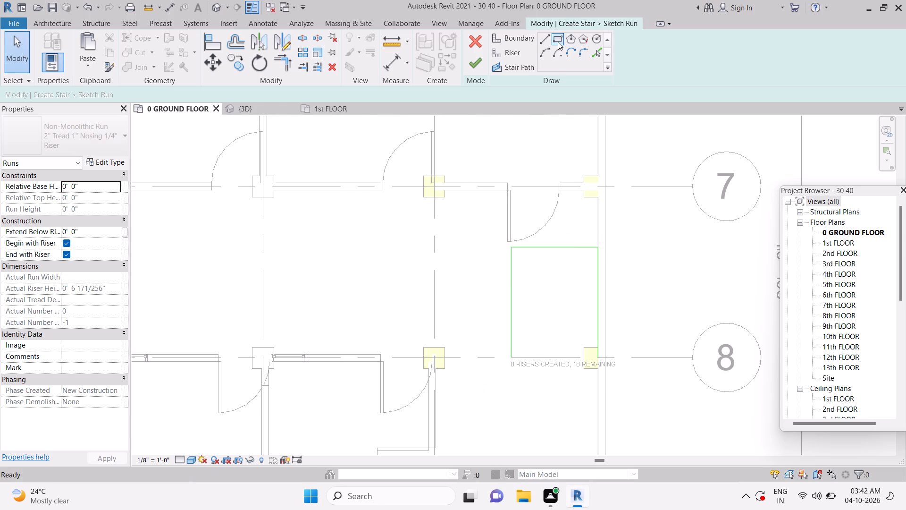
Draw a narrow rectangular boundary about 5" by 4' 5" in the middle of the stair run sketch, just short of grid 8.
left_click(558, 42)
scroll(547, 346, "up", 4)
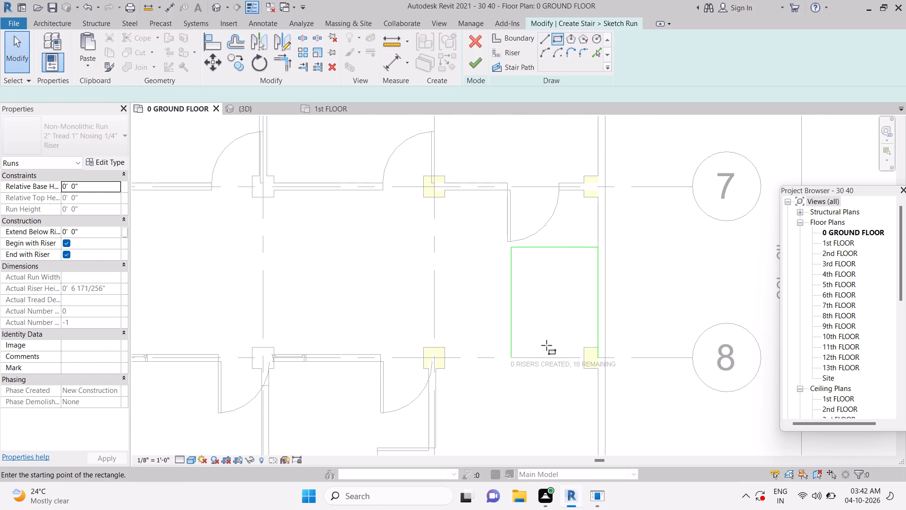
left_click(557, 361)
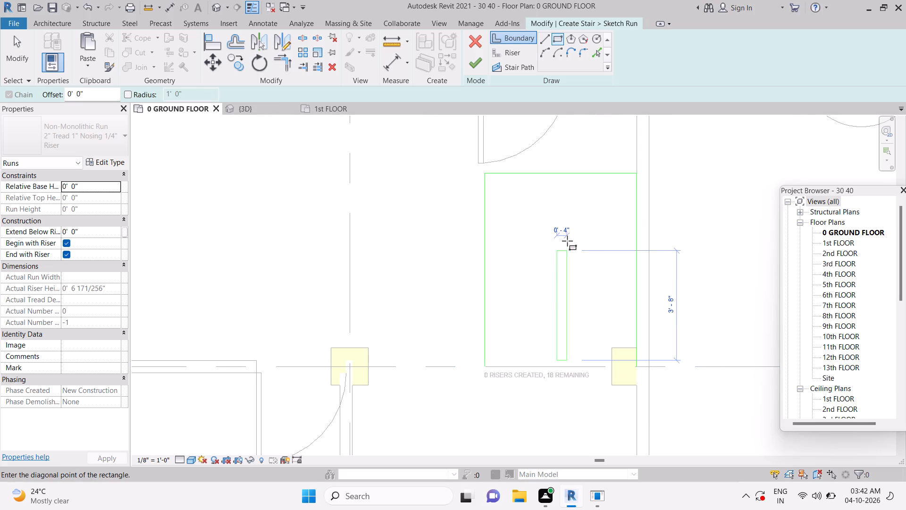
left_click(570, 229)
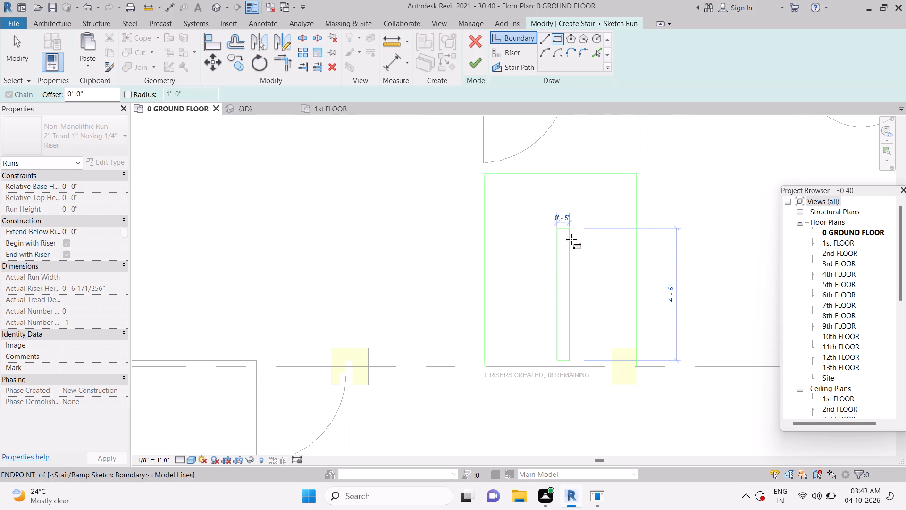
key("Escape")
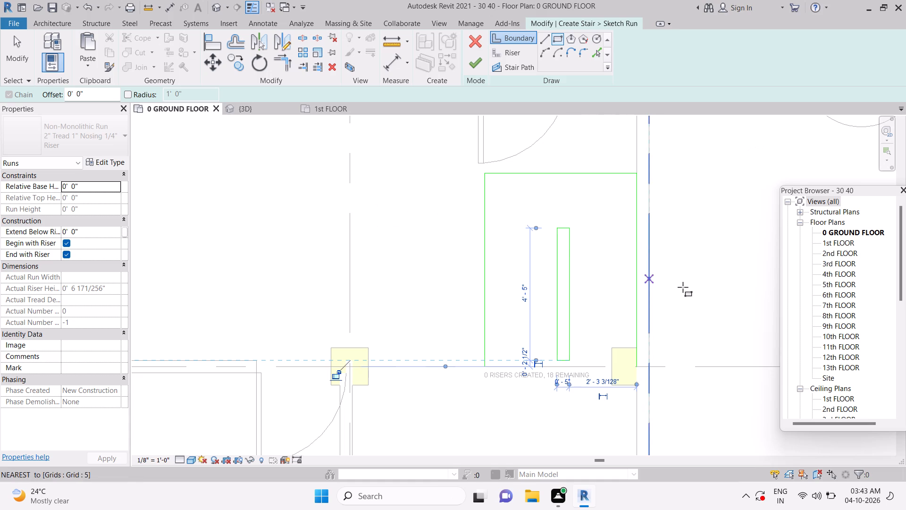
key("Escape")
key("Escape")
key("Escape")
key("Escape")
key("Escape")
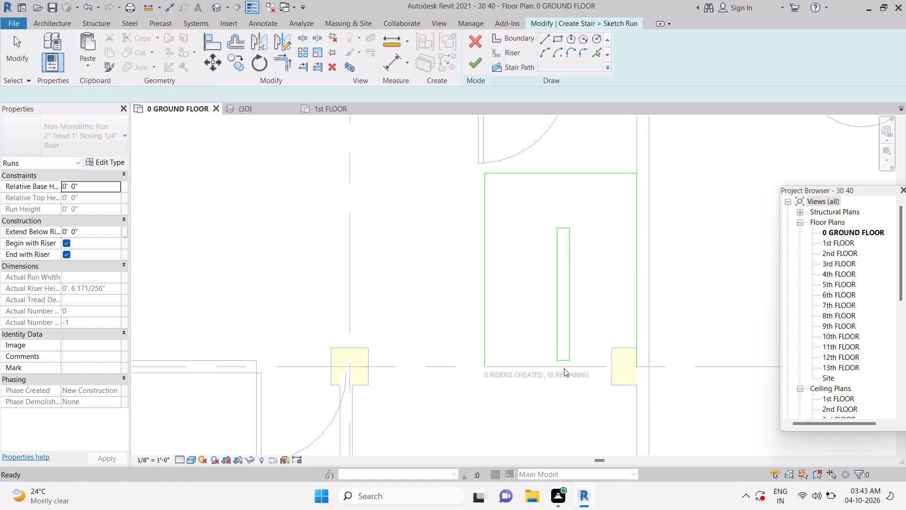
key("Escape")
key("Escape")
Delete the short end line of the narrow rectangle nearest grid 8.
left_click(563, 365)
key("Delete")
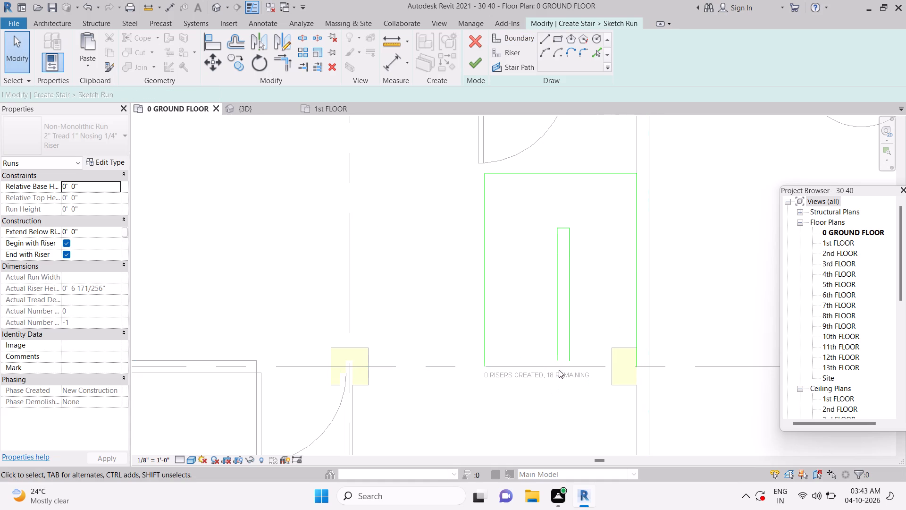
Set the spacing between the two long lines of the narrow inner boundary to 2".
left_click(568, 233)
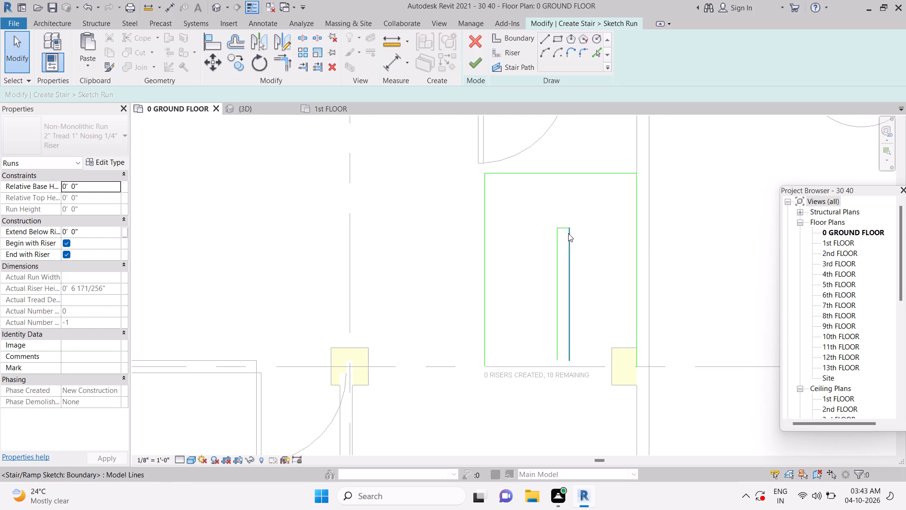
scroll(576, 225, "up", 3)
scroll(564, 296, "down", 4)
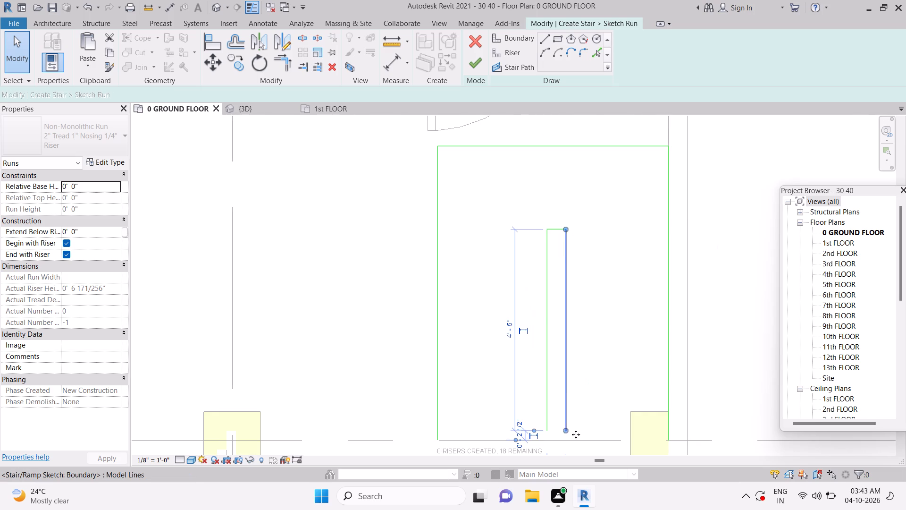
scroll(563, 397, "up", 8)
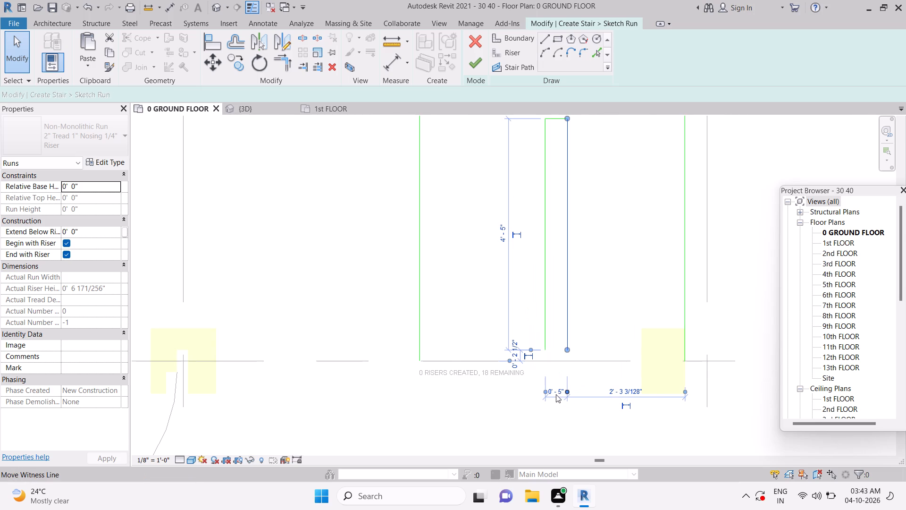
scroll(556, 394, "up", 1)
left_click(557, 392)
key("2")
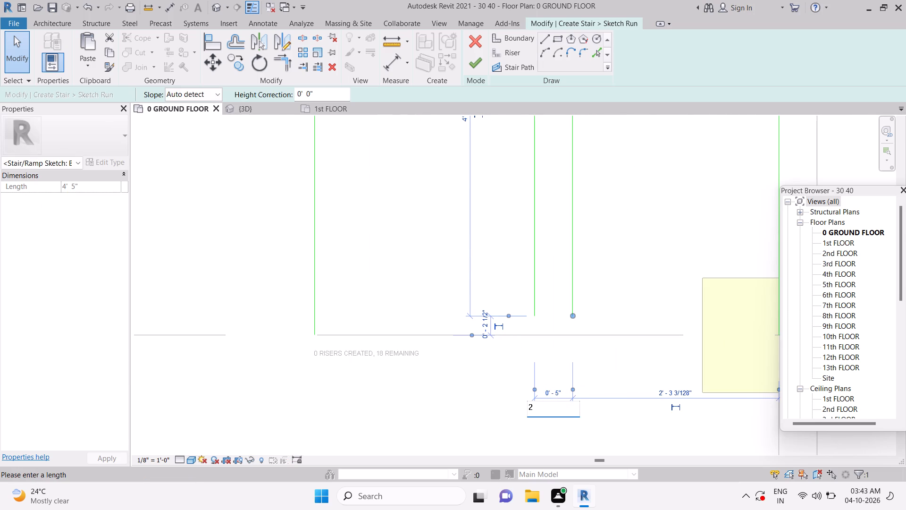
key("shift+quotedbl")
key("Return")
key("Escape")
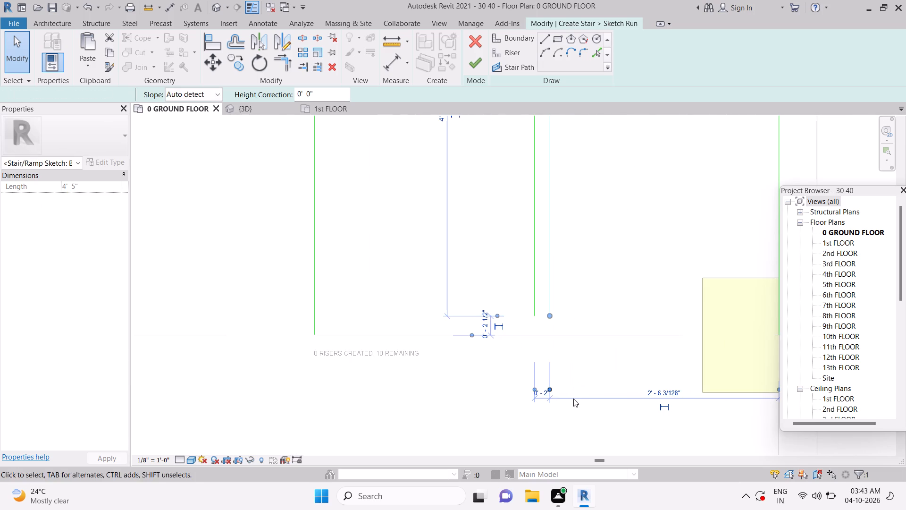
key("Escape")
scroll(571, 395, "down", 10)
key("Escape")
key("Escape")
key("Escape")
key("Escape")
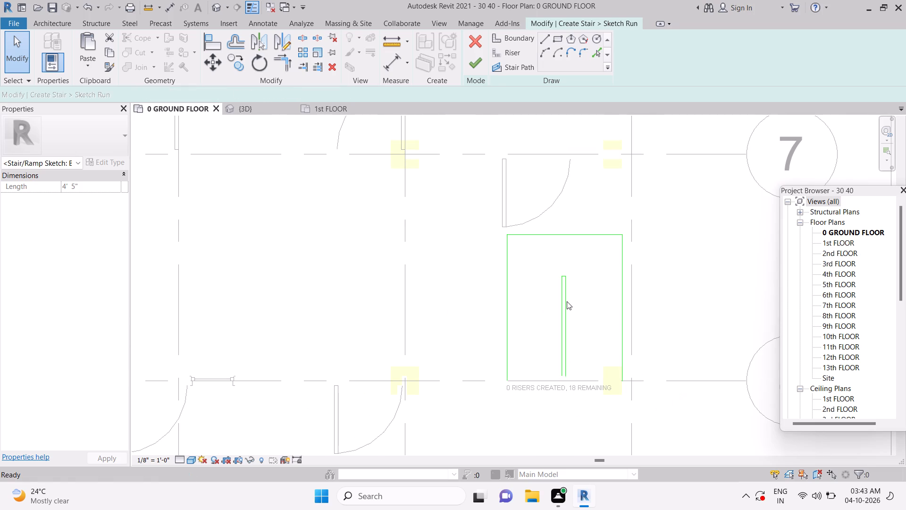
scroll(556, 269, "up", 5)
key("Escape")
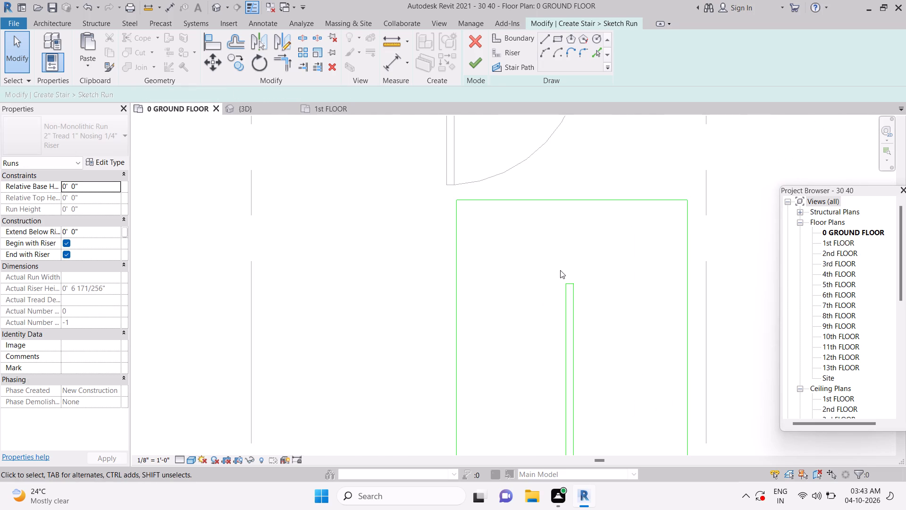
key("Escape")
key("Escape")
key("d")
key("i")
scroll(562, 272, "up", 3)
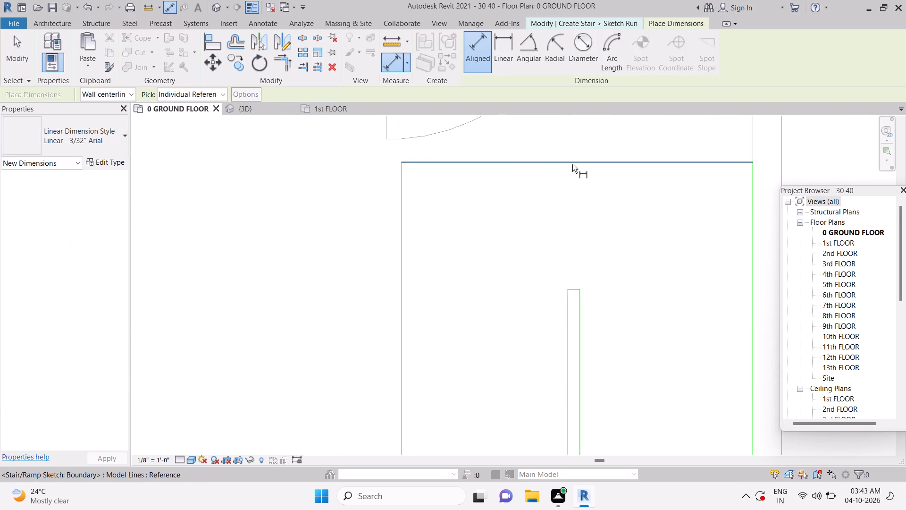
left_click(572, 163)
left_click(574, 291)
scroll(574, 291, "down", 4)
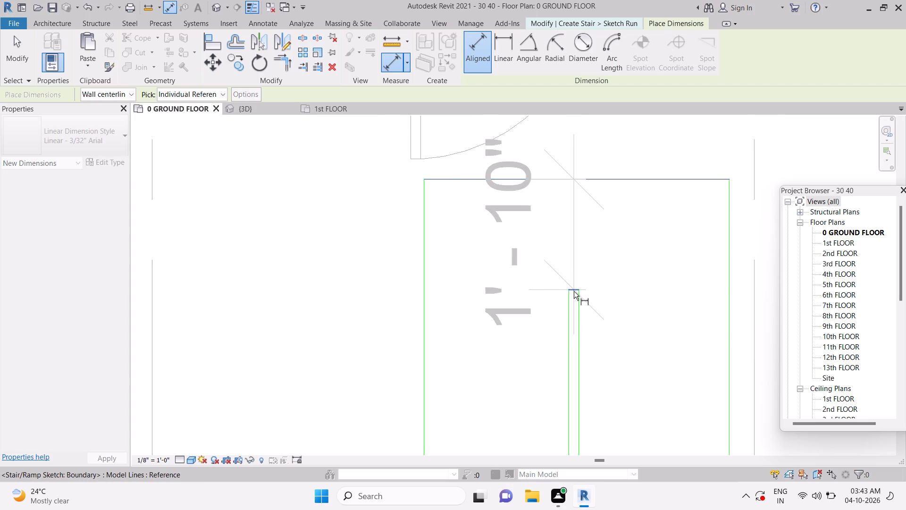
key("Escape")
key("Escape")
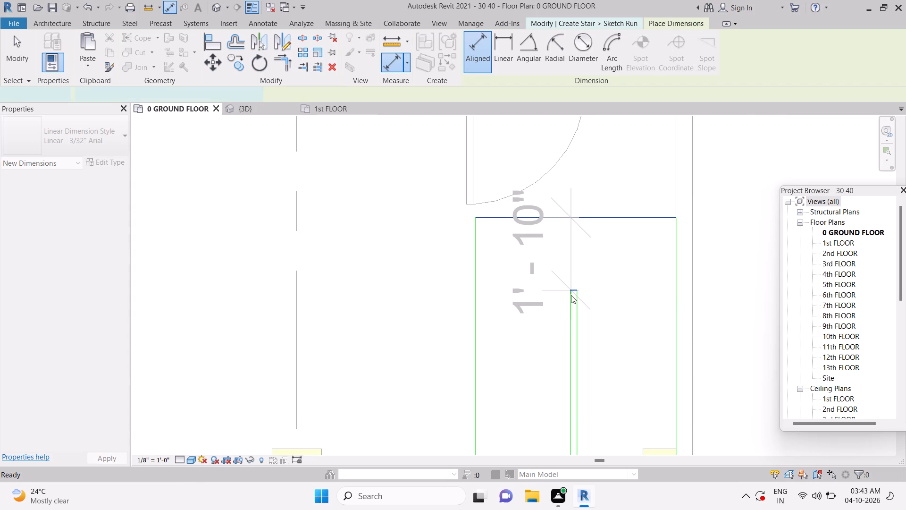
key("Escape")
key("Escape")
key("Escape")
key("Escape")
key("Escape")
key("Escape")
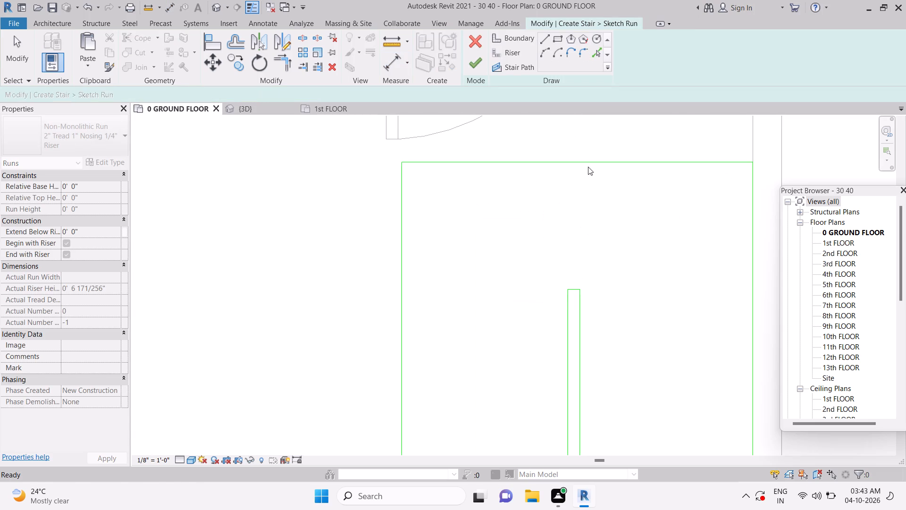
Copy the outer boundary line nearest grid 7 by 3' toward grid 8 as a reference for the landing depth.
left_click(587, 161)
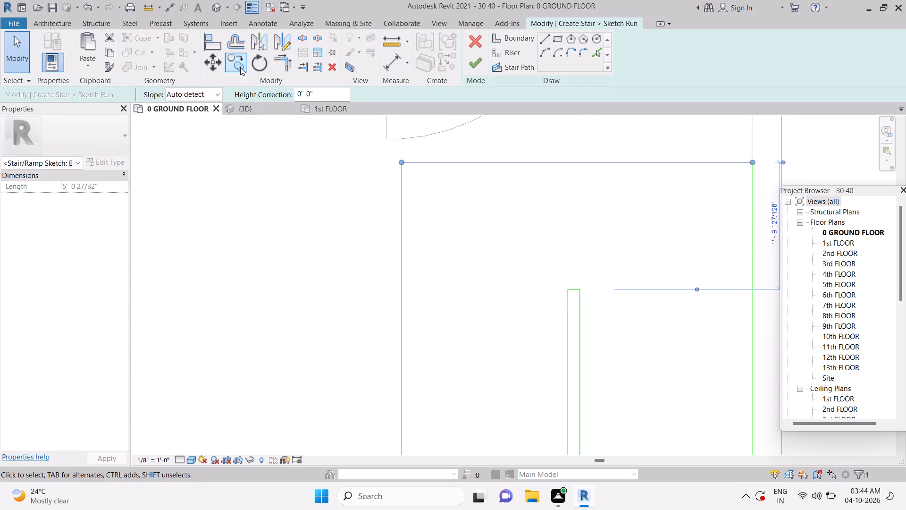
left_click(241, 67)
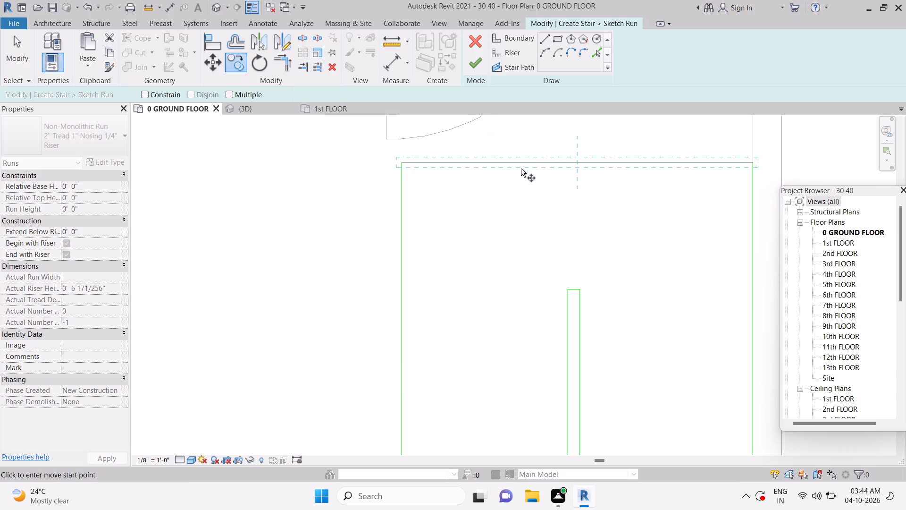
left_click(522, 166)
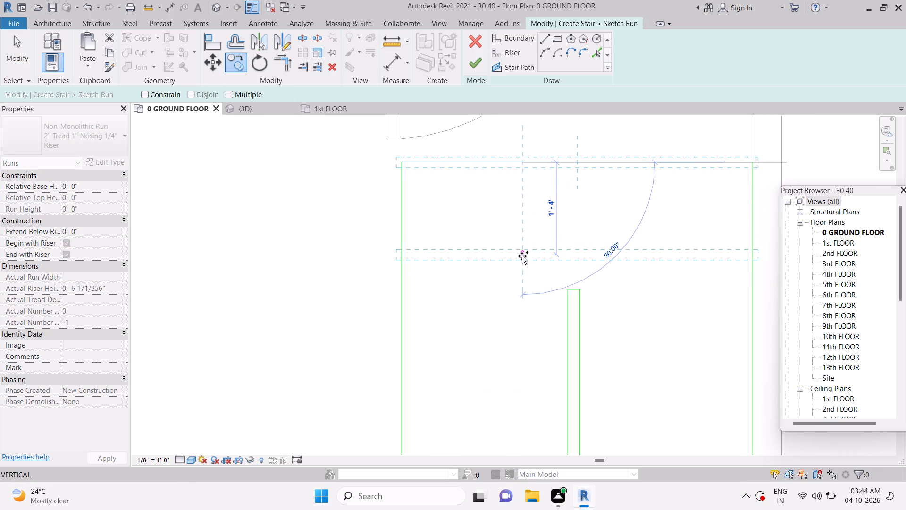
key("3")
key("apostrophe")
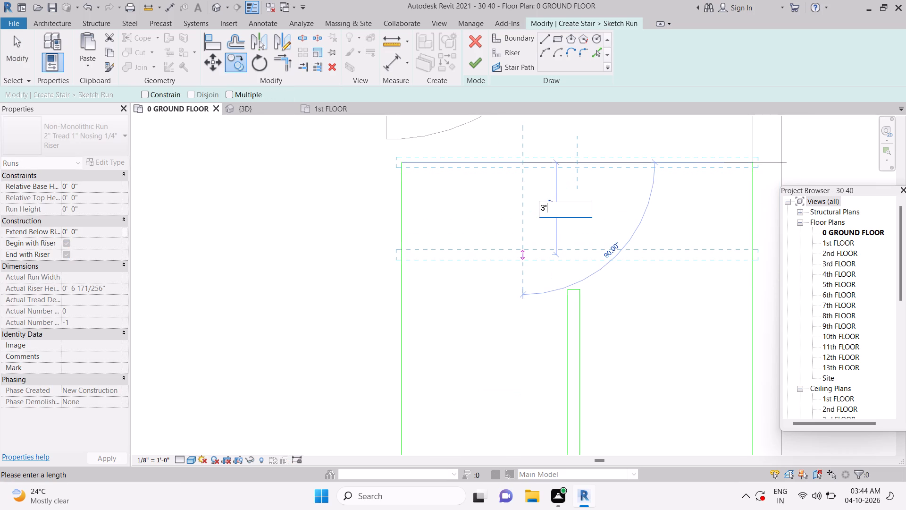
key("Return")
key("Escape")
scroll(579, 245, "down", 9)
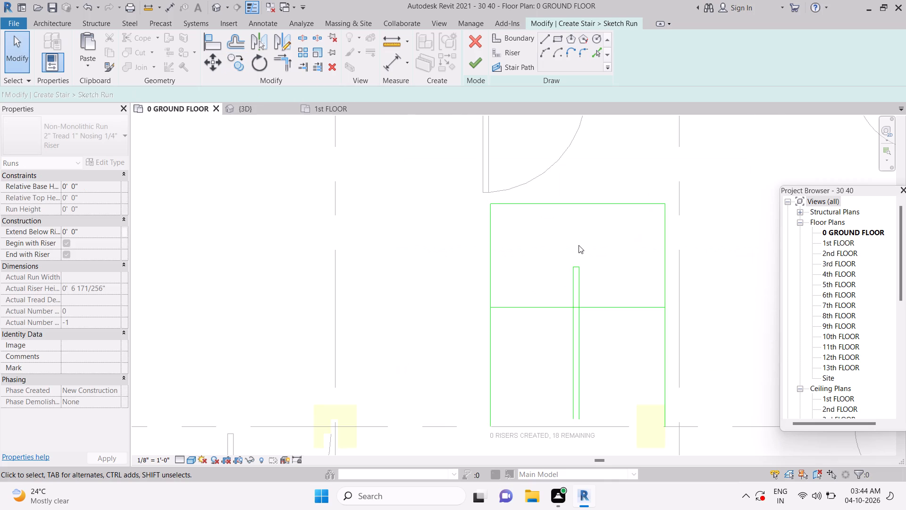
key("Escape")
key("Escape")
key("Escape")
scroll(577, 288, "up", 5)
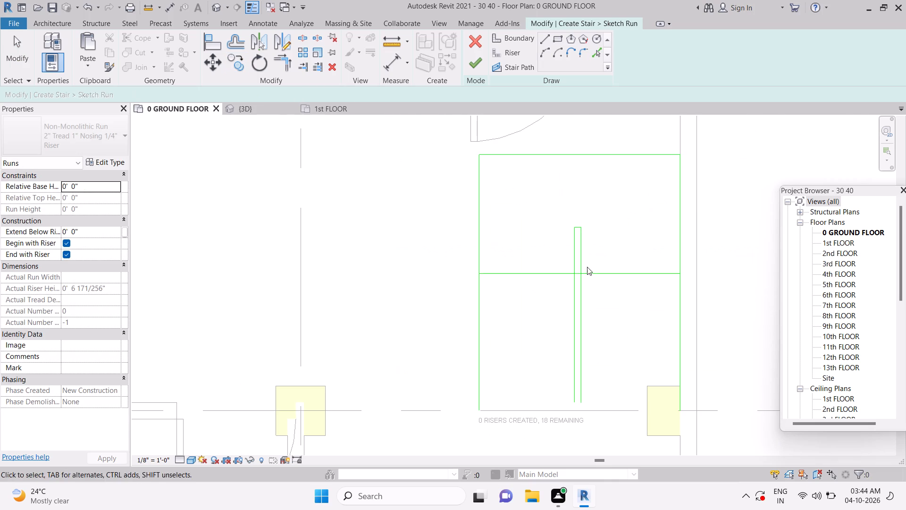
key("Escape")
Move the short closing line of the narrow inner boundary onto the copied 3' reference line.
scroll(584, 274, "up", 4)
left_click(571, 190)
scroll(571, 190, "up", 4)
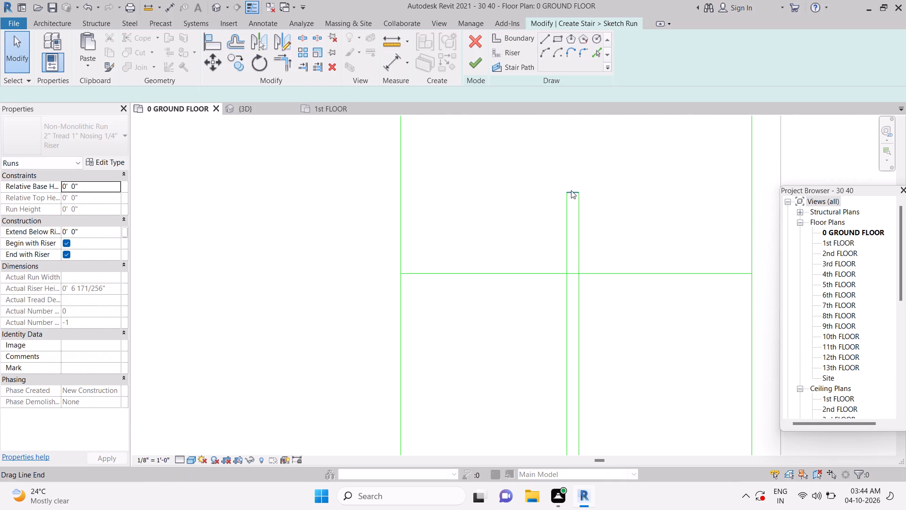
scroll(571, 190, "up", 1)
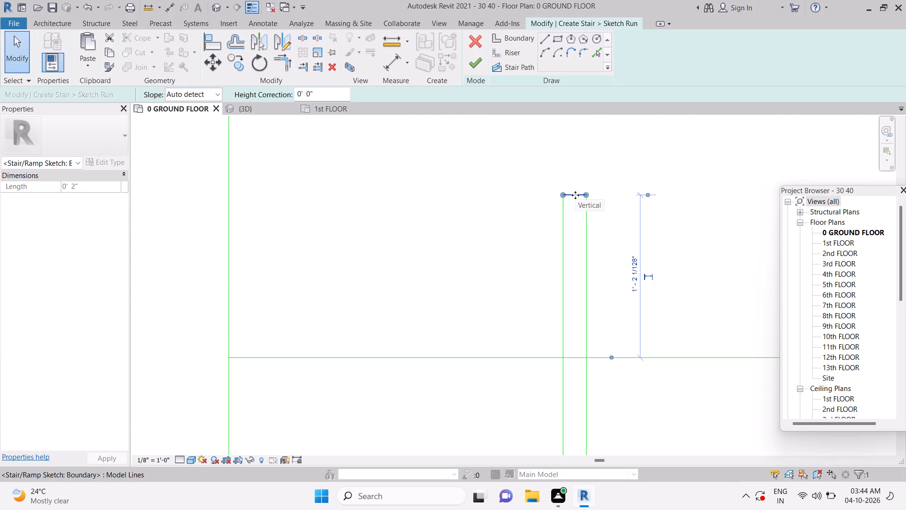
left_click_drag(575, 195, 579, 353)
key("Escape")
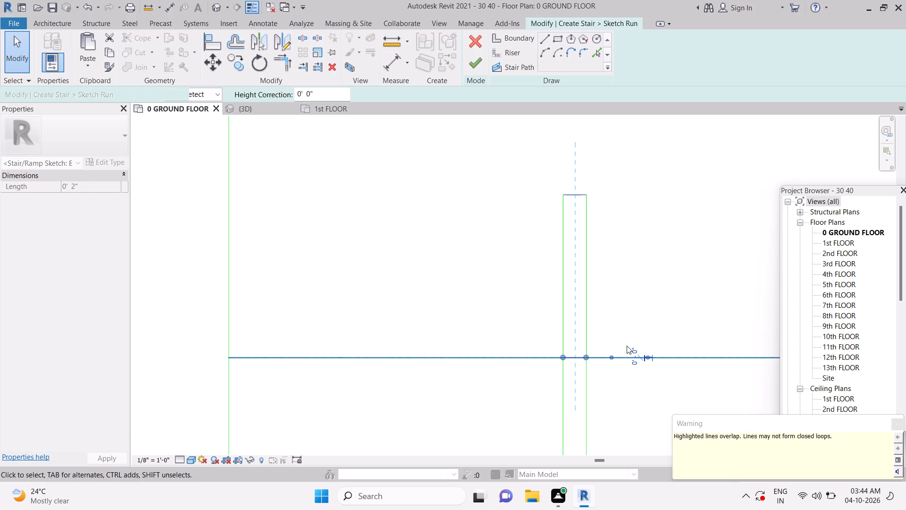
key("Escape")
key("Escape")
Delete the copied reference line that crosses the stair run sketch.
left_click(645, 358)
key("Delete")
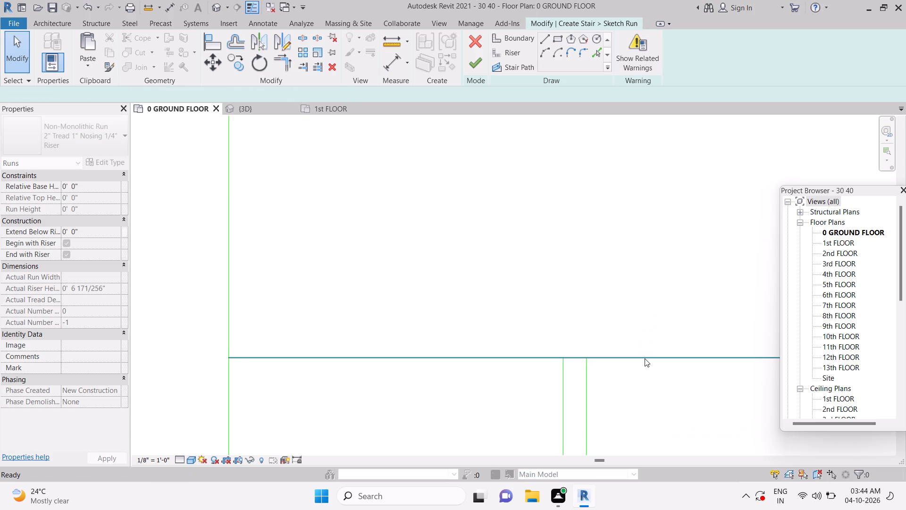
scroll(550, 275, "down", 9)
key("Escape")
key("Escape")
key("Escape")
Extend the inner boundary's long line on the grid 5 side to meet grid 8.
middle_click_drag(580, 352, 578, 271)
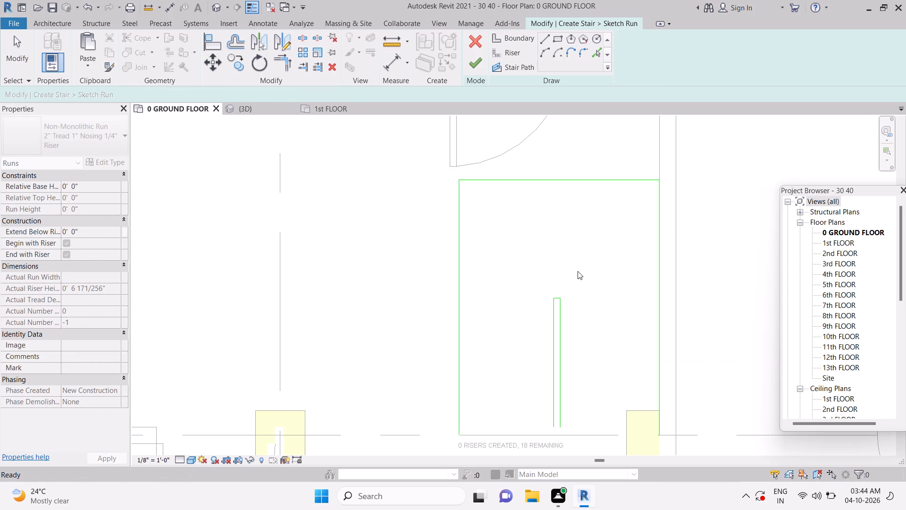
middle_click_drag(578, 271, 577, 270)
middle_click_drag(562, 413, 553, 317)
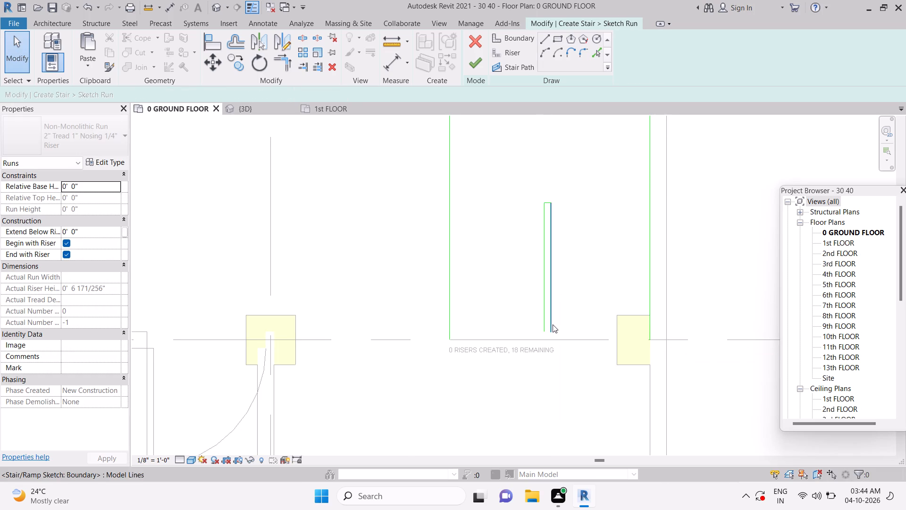
scroll(553, 323, "up", 3)
key("Escape")
scroll(549, 339, "up", 3)
key("Escape")
key("Escape")
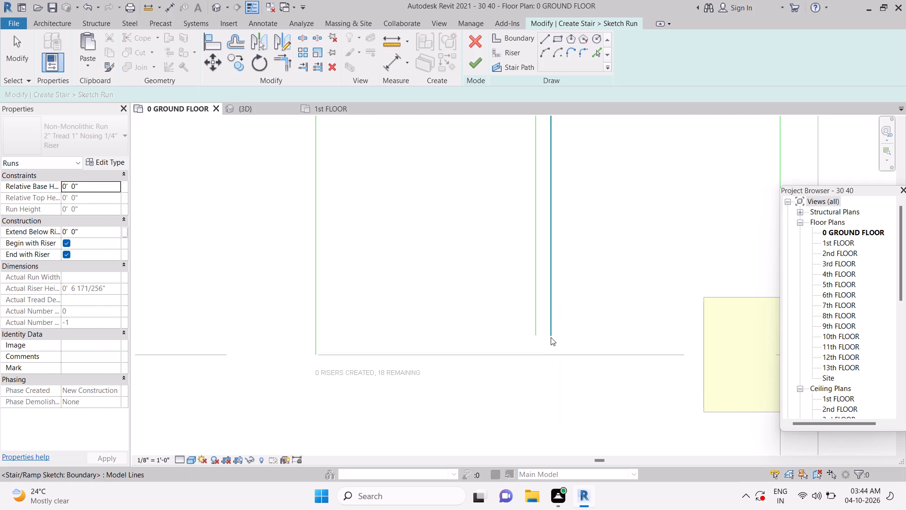
left_click(551, 337)
scroll(550, 336, "up", 4)
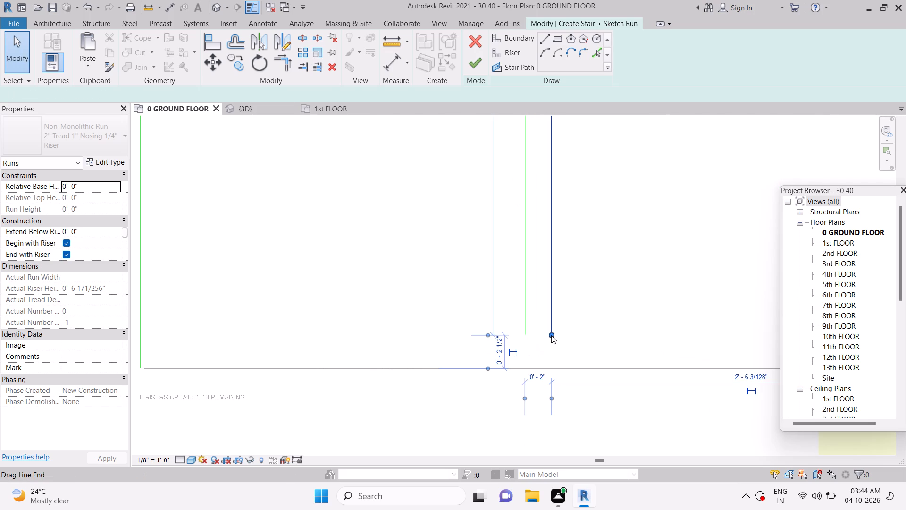
left_click_drag(551, 335, 551, 368)
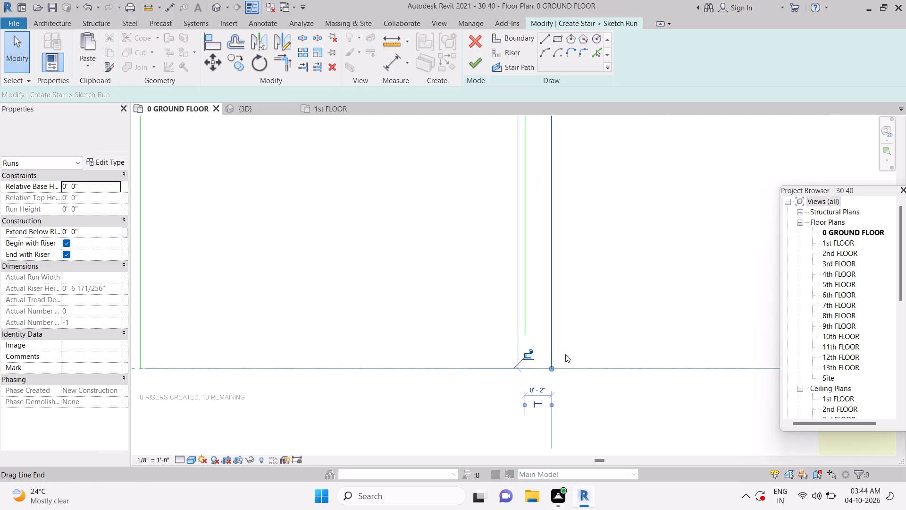
key("Escape")
key("Escape")
key("Escape")
key("Escape")
Extend the inner boundary's other long line to meet grid 8.
left_click(528, 322)
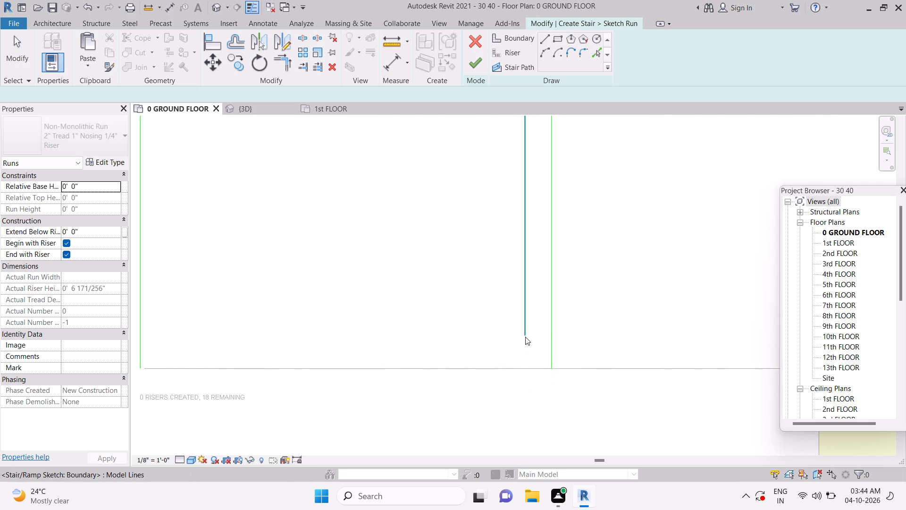
left_click_drag(525, 335, 525, 367)
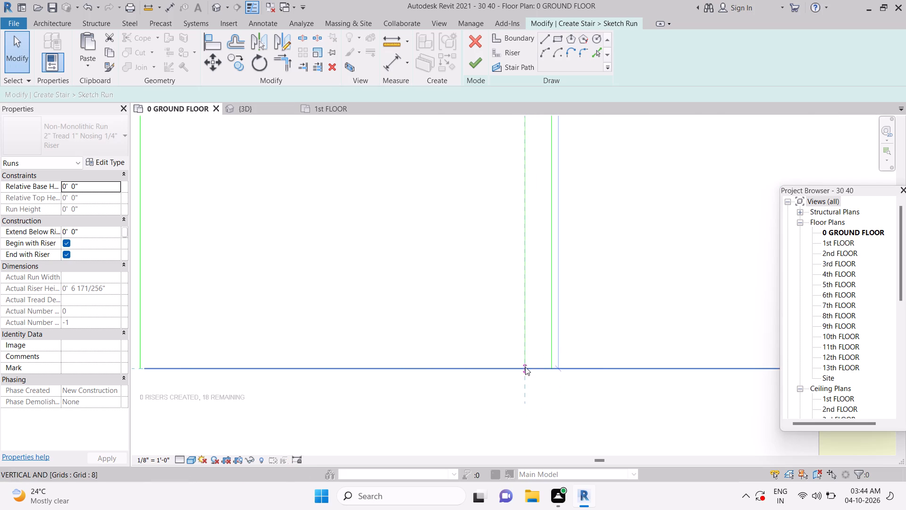
key("Escape")
key("Escape")
key("Escape")
key("Escape")
key("Escape")
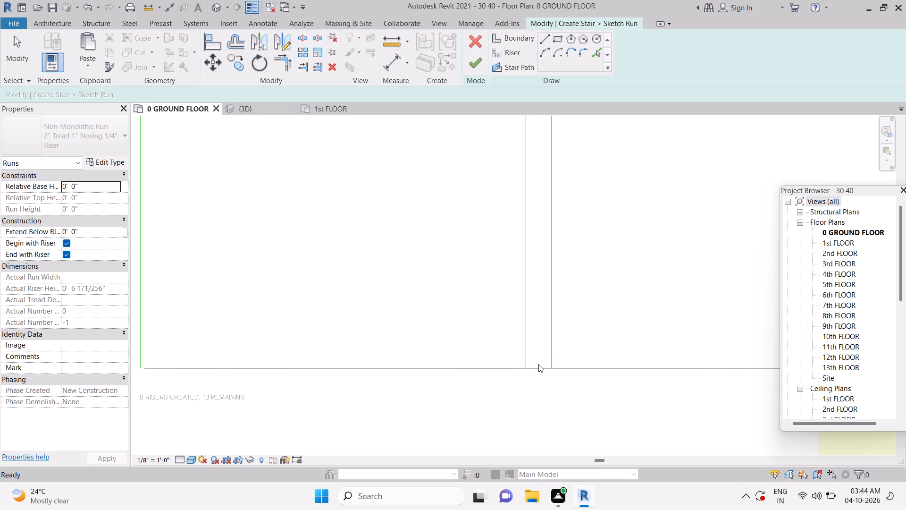
Draw a riser line from the inner boundary's closed-end corner straight across to the outer boundary on the column side.
key("Escape")
key("Escape")
key("Escape")
key("Escape")
scroll(551, 351, "down", 3)
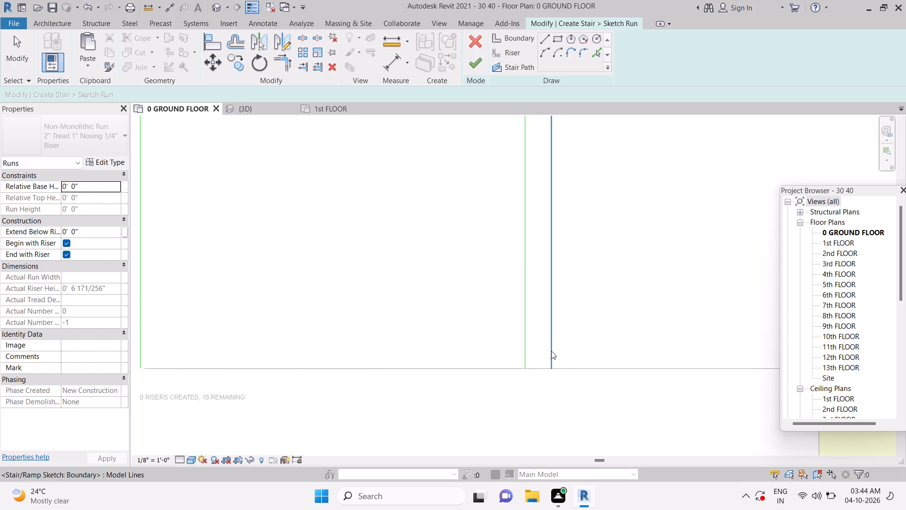
scroll(550, 351, "down", 2)
key("Escape")
key("Escape")
key("Escape")
key("Escape")
key("Escape")
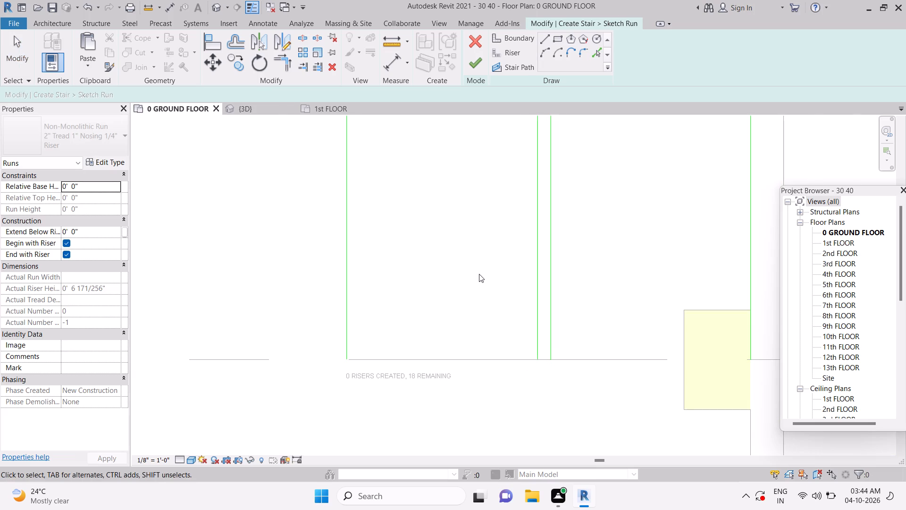
scroll(479, 274, "down", 3)
scroll(571, 229, "down", 1)
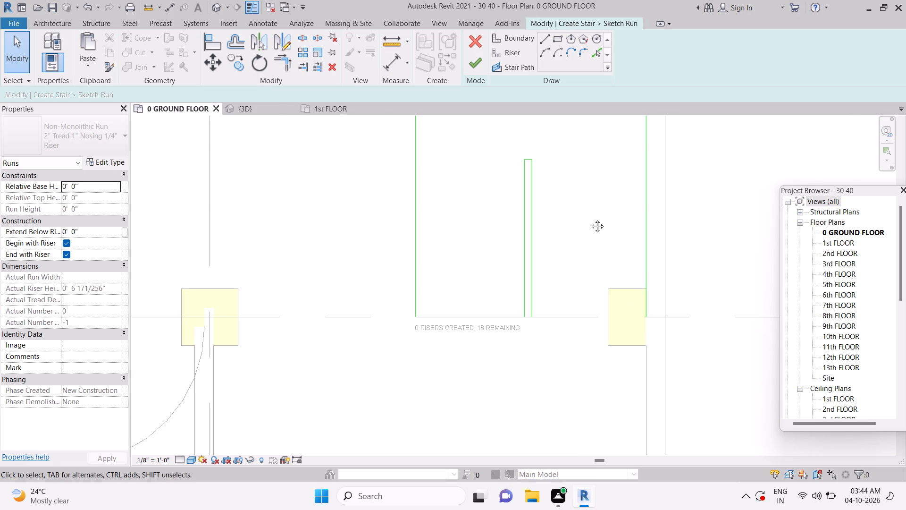
middle_click_drag(592, 219, 513, 279)
key("Escape")
left_click(508, 47)
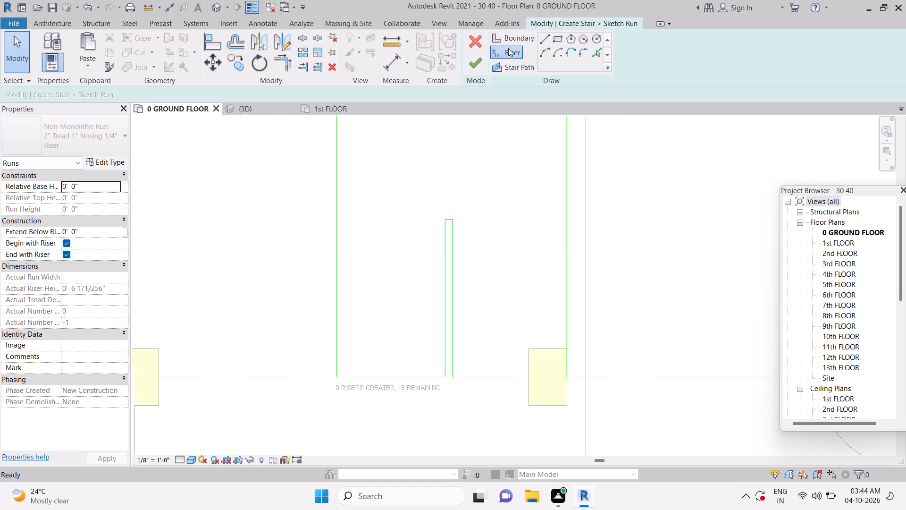
scroll(460, 218, "up", 3)
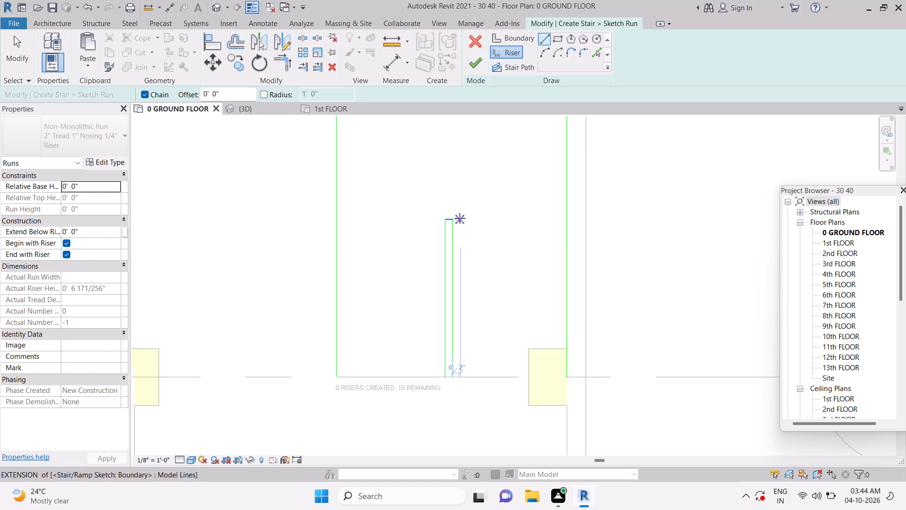
scroll(460, 218, "up", 3)
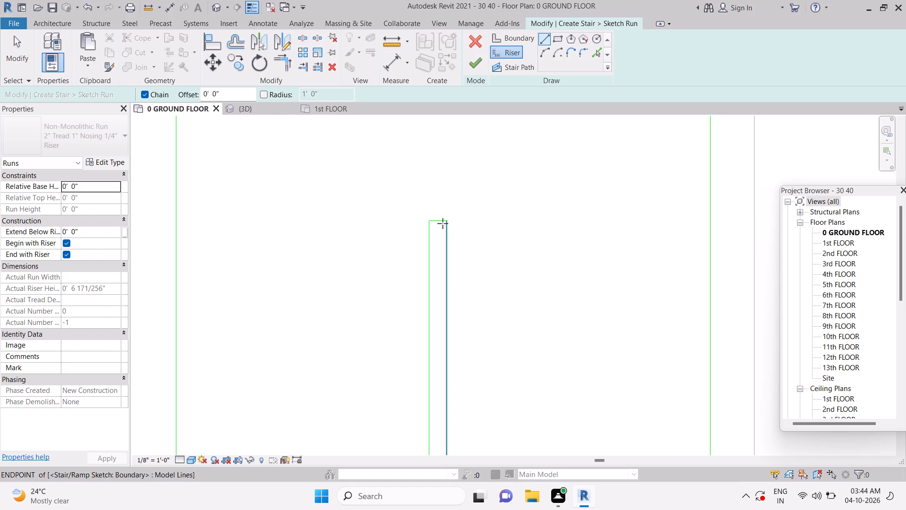
left_click(445, 223)
scroll(445, 223, "down", 4)
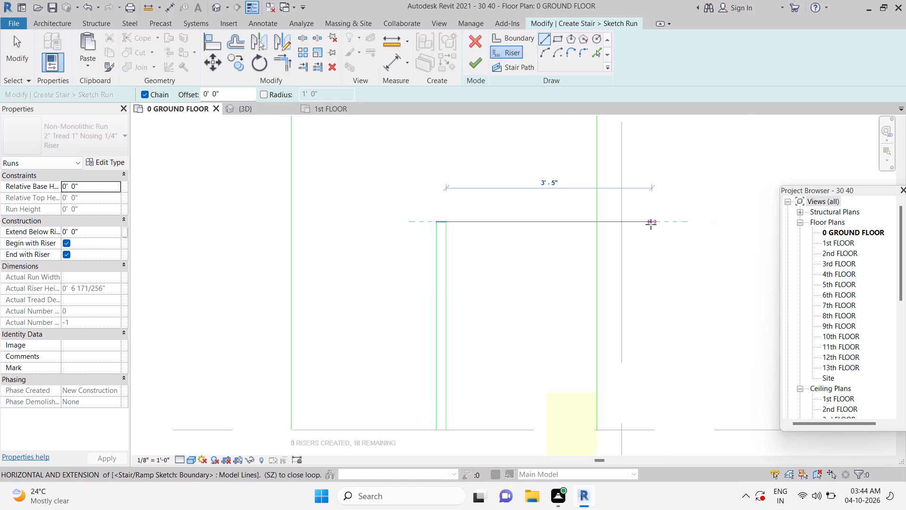
left_click(598, 222)
key("Escape")
key("Escape")
key("Escape")
key("Escape")
key("Escape")
scroll(496, 248, "down", 4)
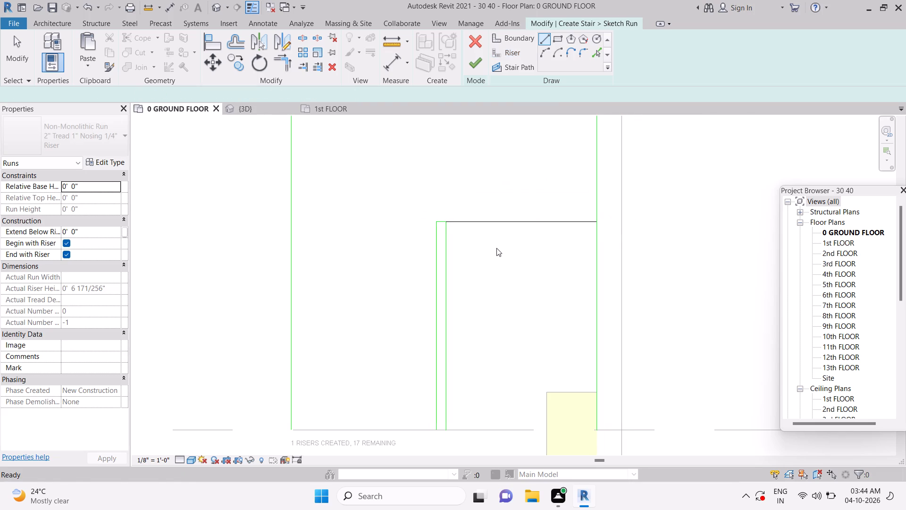
key("Escape")
scroll(517, 280, "down", 4)
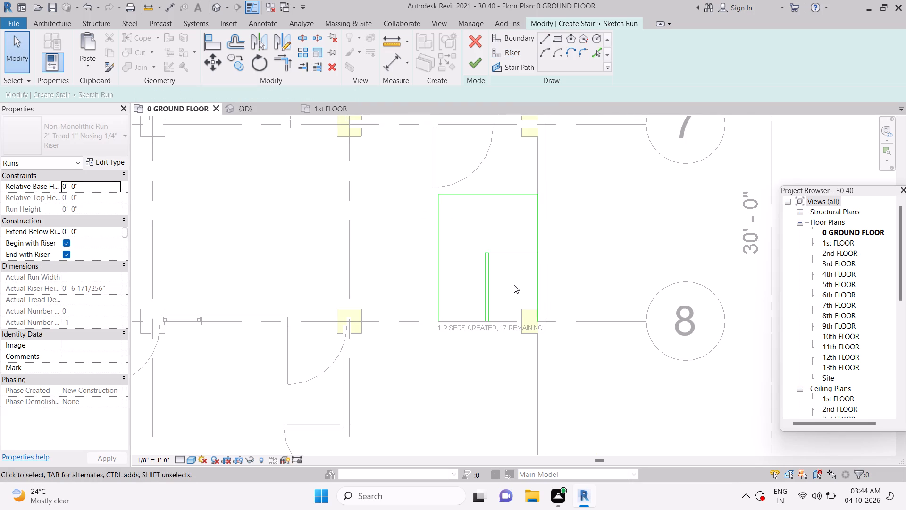
key("Escape")
key("Escape")
key("Escape")
key("Escape")
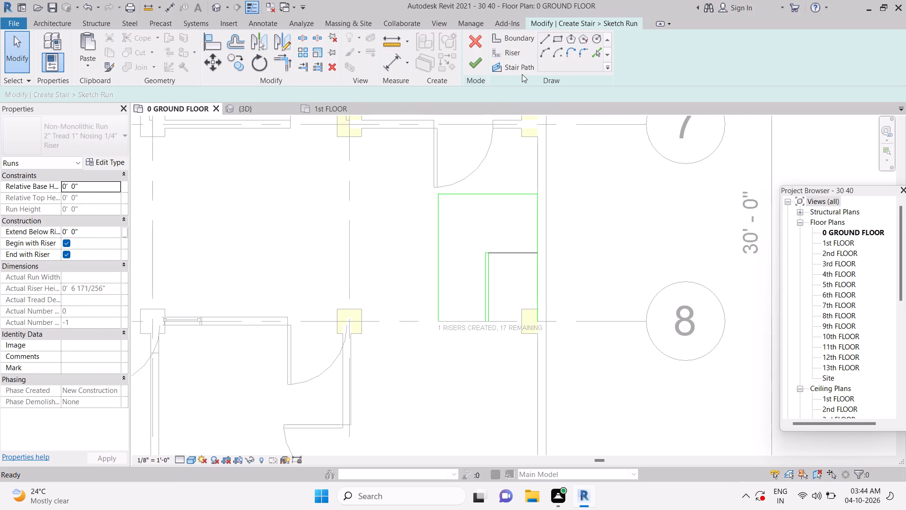
Offset the riser line 8" repeatedly towards grid 8, adding five copies along the flight.
key("space")
type("o")
key("Escape")
key("Escape")
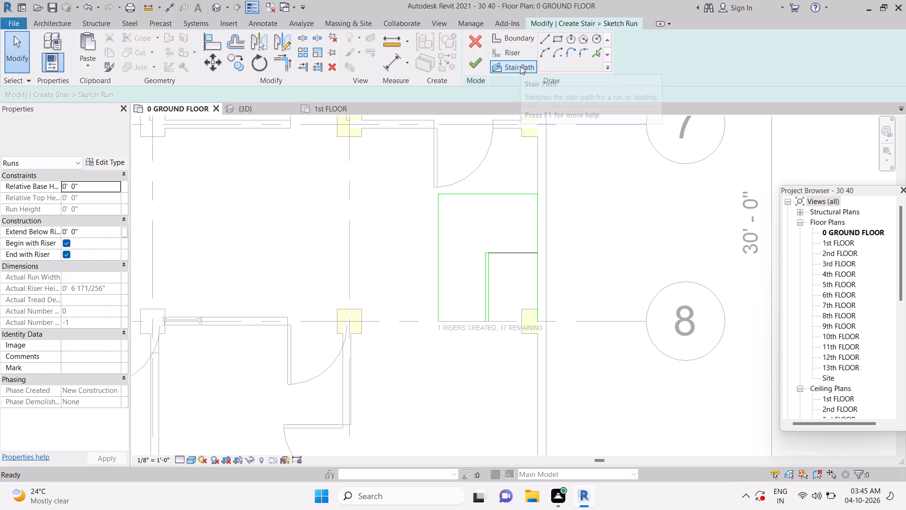
key("o")
key("space")
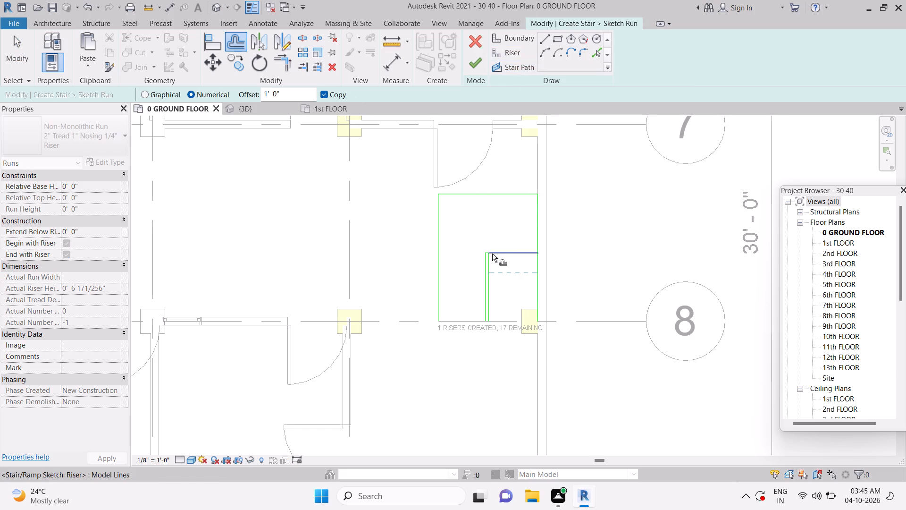
left_click_drag(292, 97, 251, 97)
key("8")
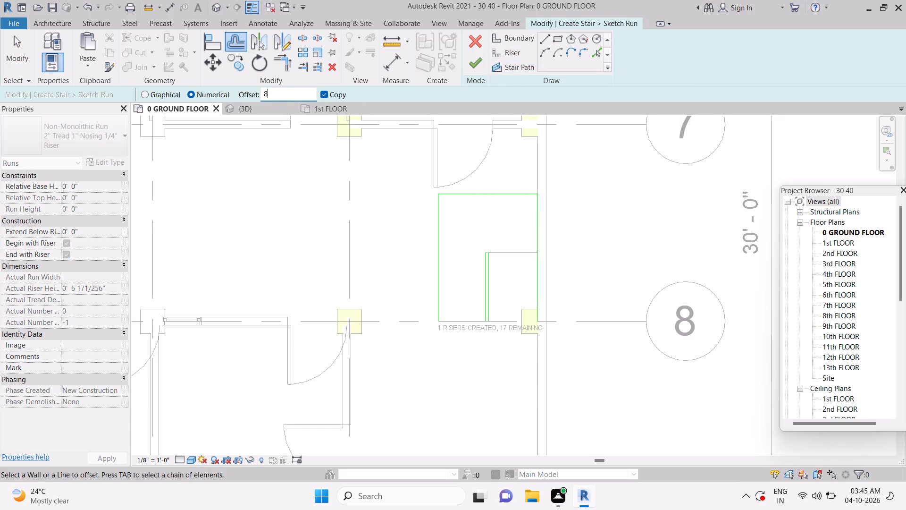
key("shift+quotedbl")
key("Return")
left_click(508, 254)
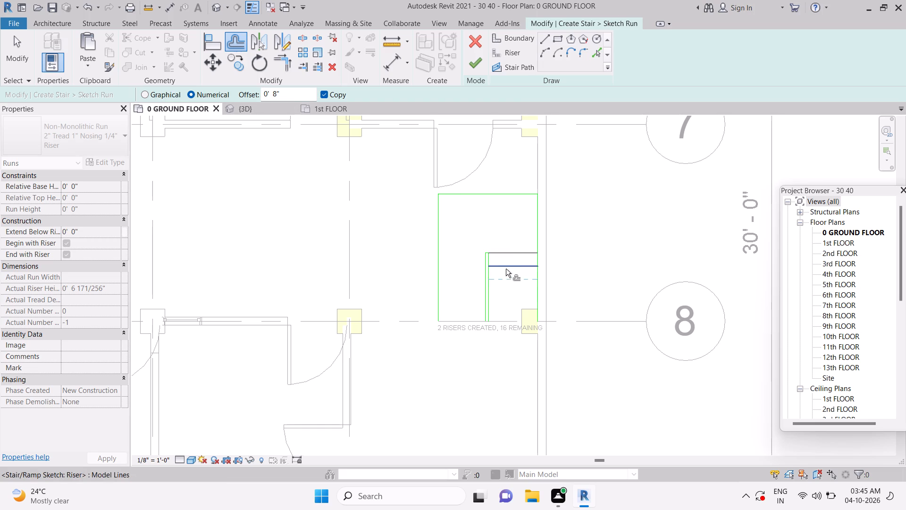
left_click(506, 269)
left_click(503, 280)
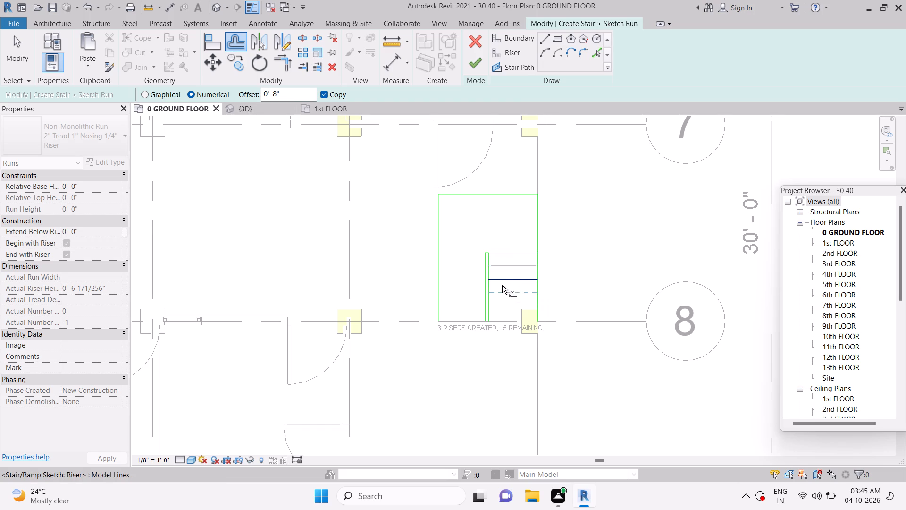
left_click(501, 297)
left_click(499, 308)
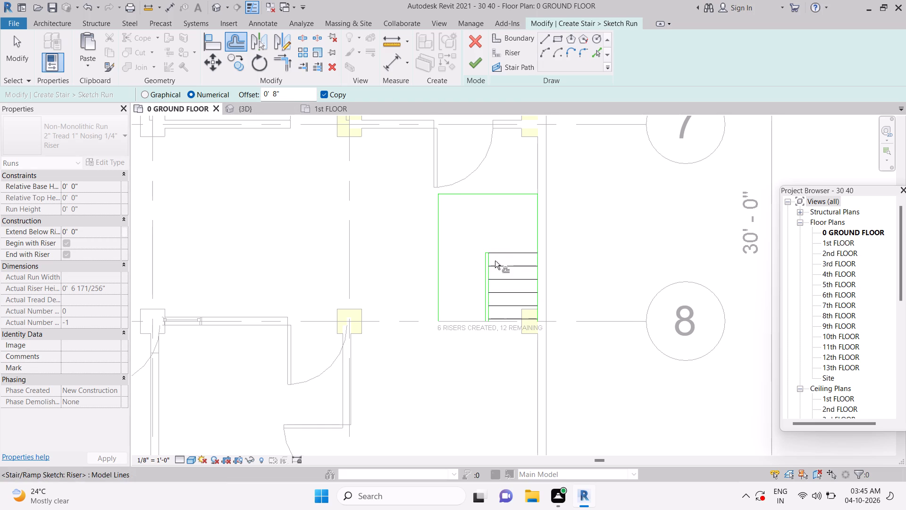
scroll(490, 258, "up", 4)
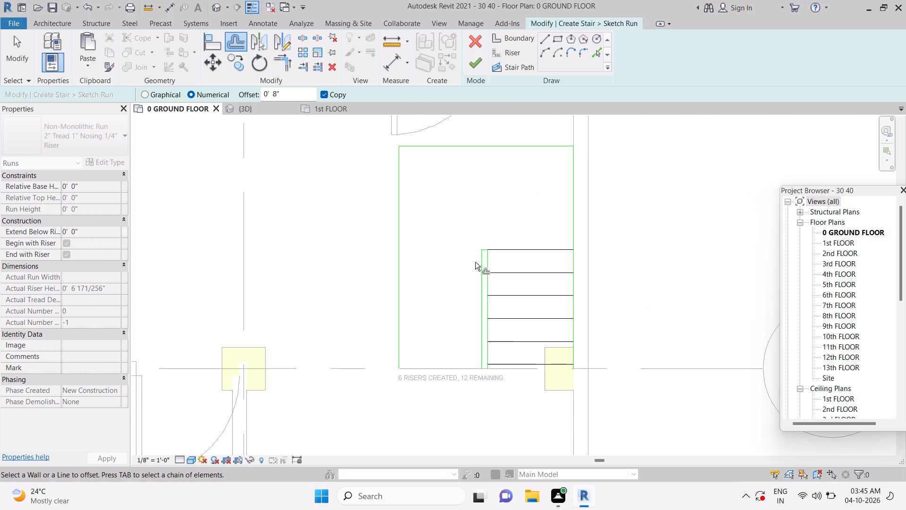
key("Escape")
key("Escape")
key("Escape")
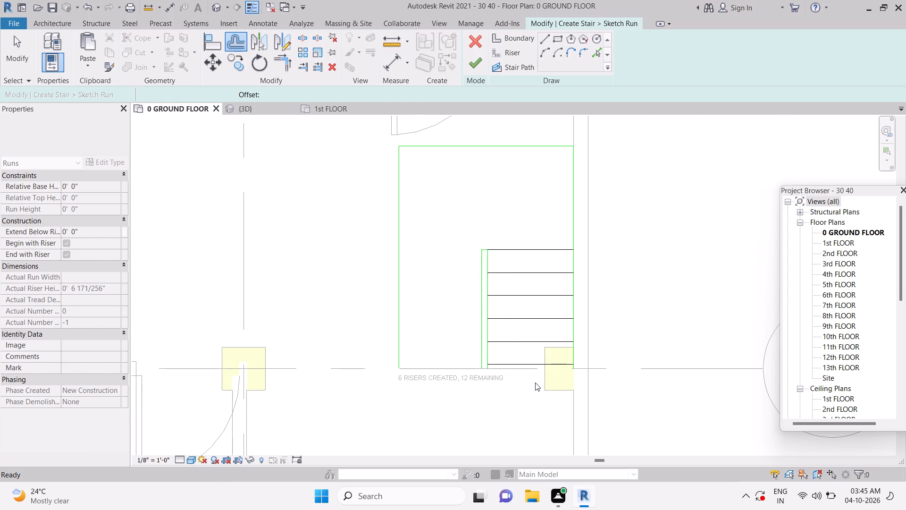
Mirror the six riser lines to the other flight about an axis drawn along the middle of the central gap.
left_click_drag(535, 389, 507, 198)
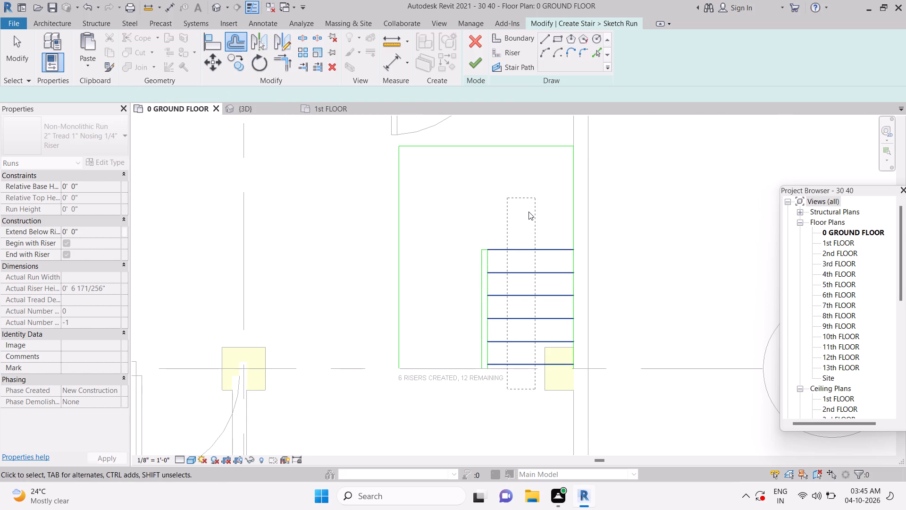
left_click(277, 48)
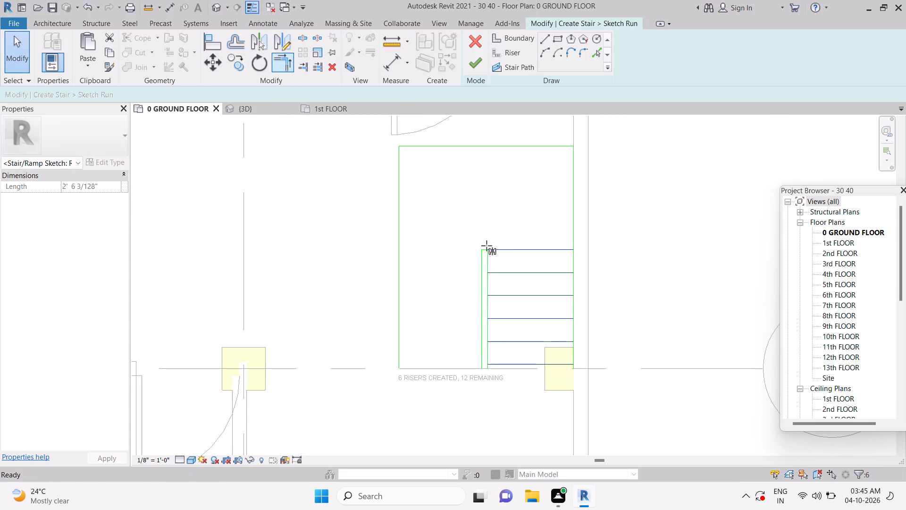
scroll(488, 249, "up", 4)
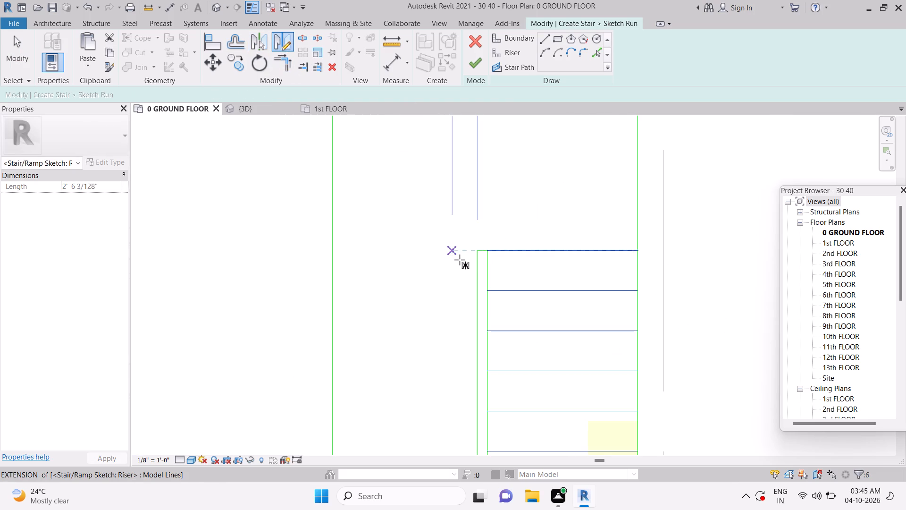
scroll(460, 260, "up", 5)
left_click(508, 243)
left_click(509, 271)
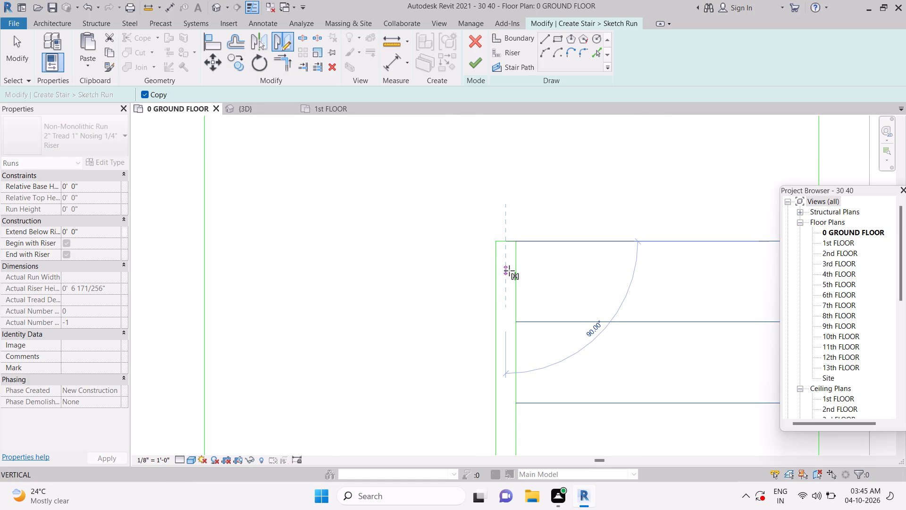
key("Escape")
scroll(499, 269, "down", 9)
key("Escape")
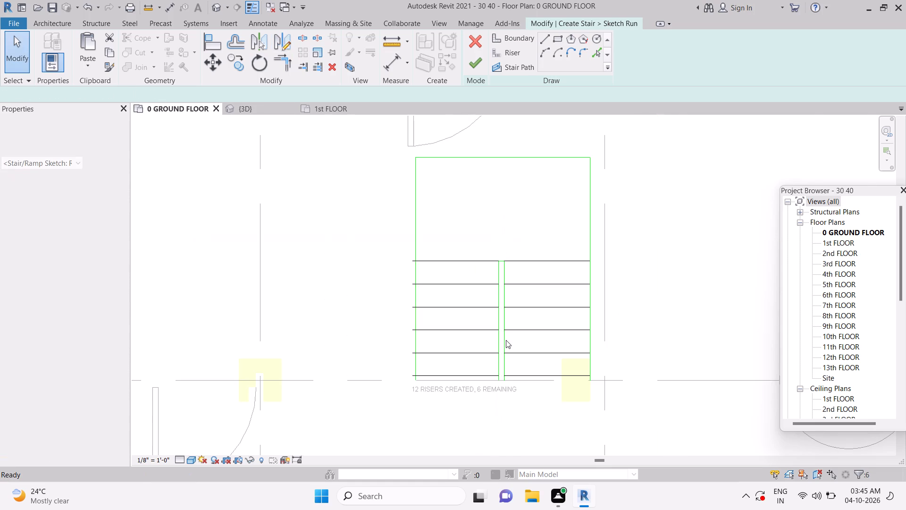
middle_click_drag(506, 338, 510, 265)
key("Escape")
middle_click_drag(492, 334, 485, 243)
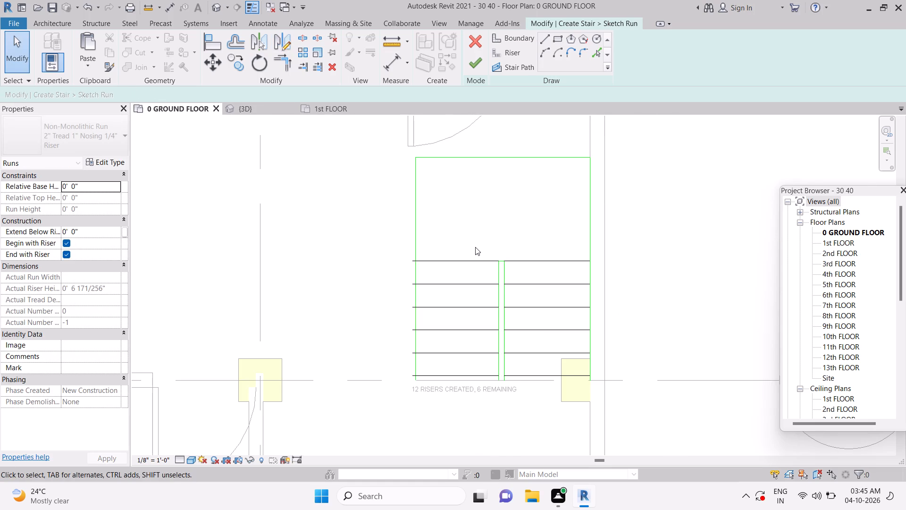
key("Escape")
key("Escape")
key("Escape")
key("Escape")
key("Escape")
key("Escape")
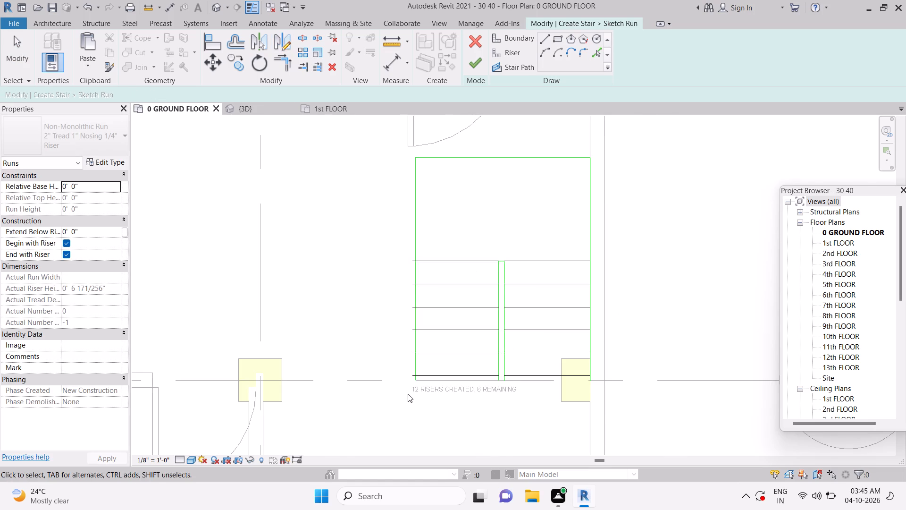
Trim the two outer and two inner boundary lines to corners with the end riser of each flight near grid 8.
key("t")
key("r")
left_click(435, 376)
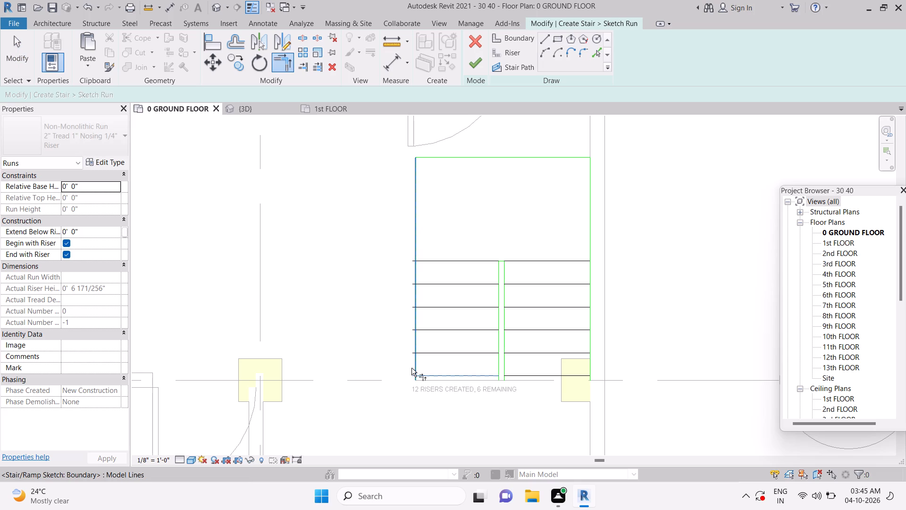
left_click(411, 367)
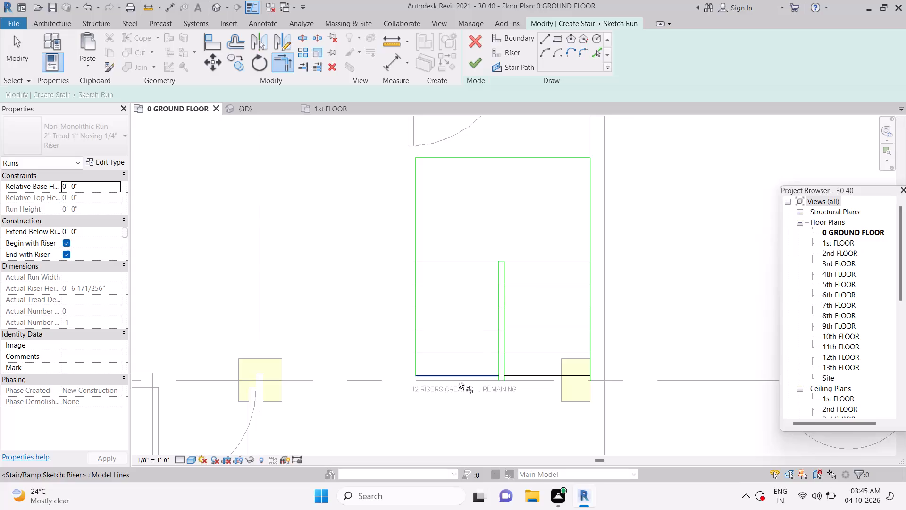
scroll(438, 381, "up", 3)
left_click(527, 356)
left_click(515, 371)
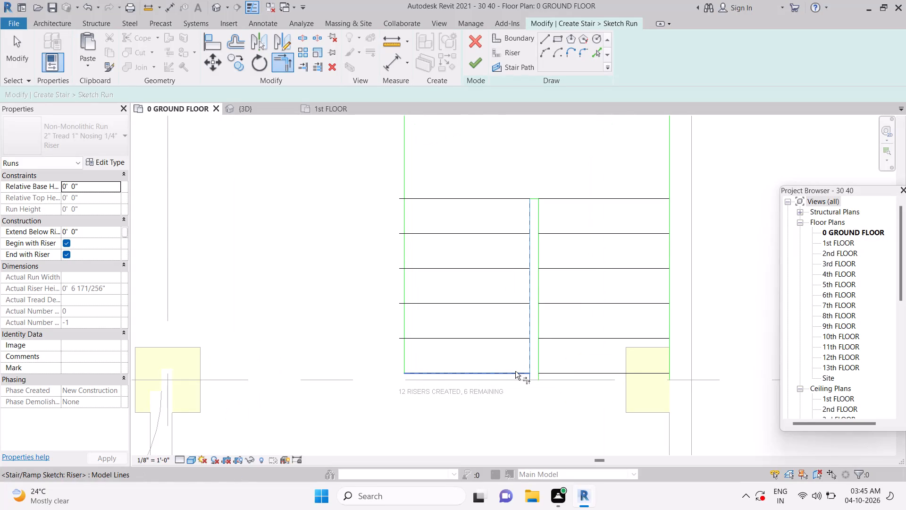
left_click(539, 364)
left_click(553, 371)
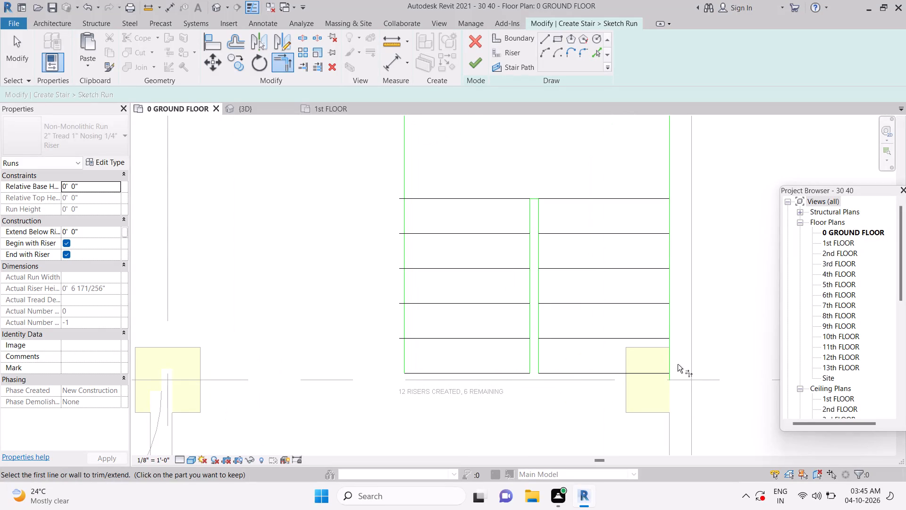
left_click(670, 354)
left_click(652, 374)
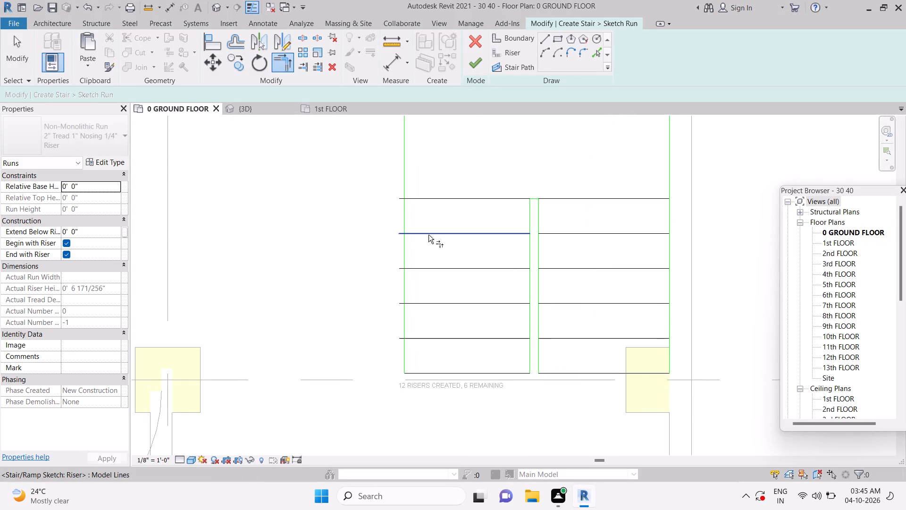
key("Escape")
key("Escape")
key("Escape")
key("Escape")
key("Escape")
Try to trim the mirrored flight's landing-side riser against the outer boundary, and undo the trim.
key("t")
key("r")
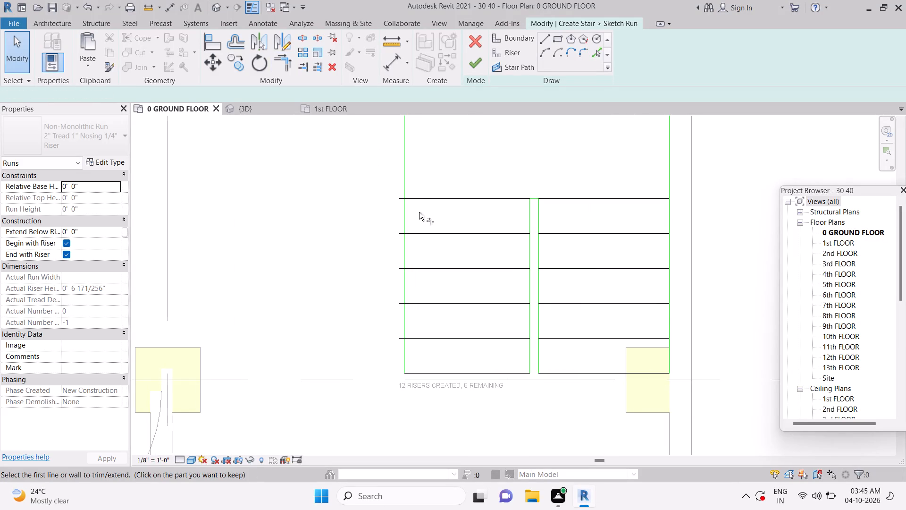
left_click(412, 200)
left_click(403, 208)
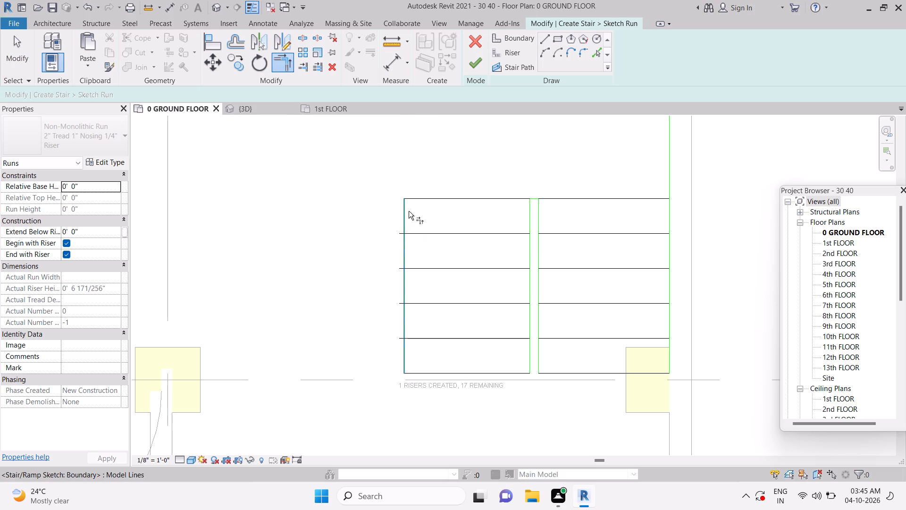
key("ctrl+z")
Shorten the mirrored flight's landing-side riser so its outer end meets the outer boundary line.
scroll(406, 197, "up", 5)
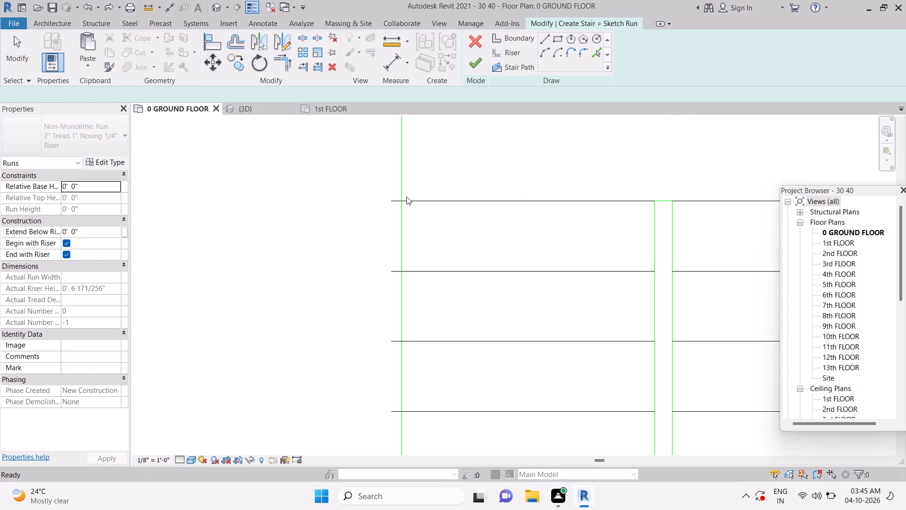
key("Escape")
key("Escape")
key("Escape")
left_click(406, 200)
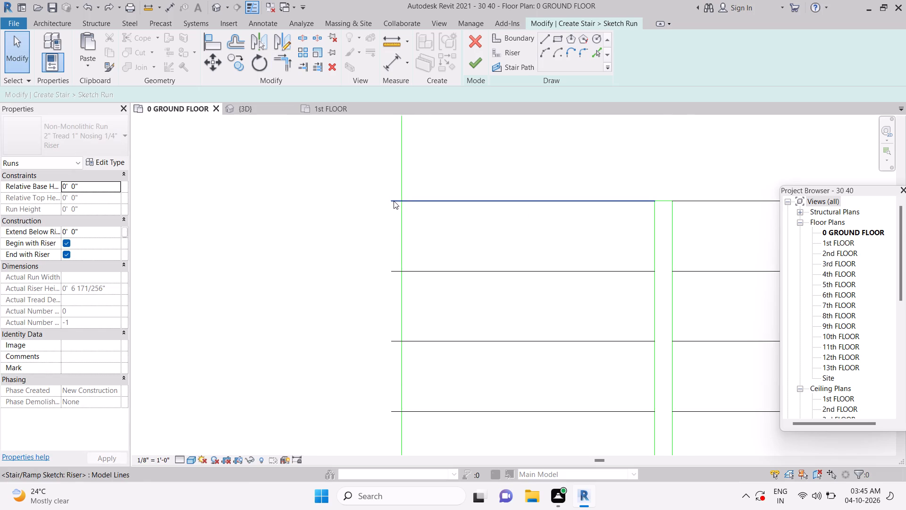
key("Escape")
key("Escape")
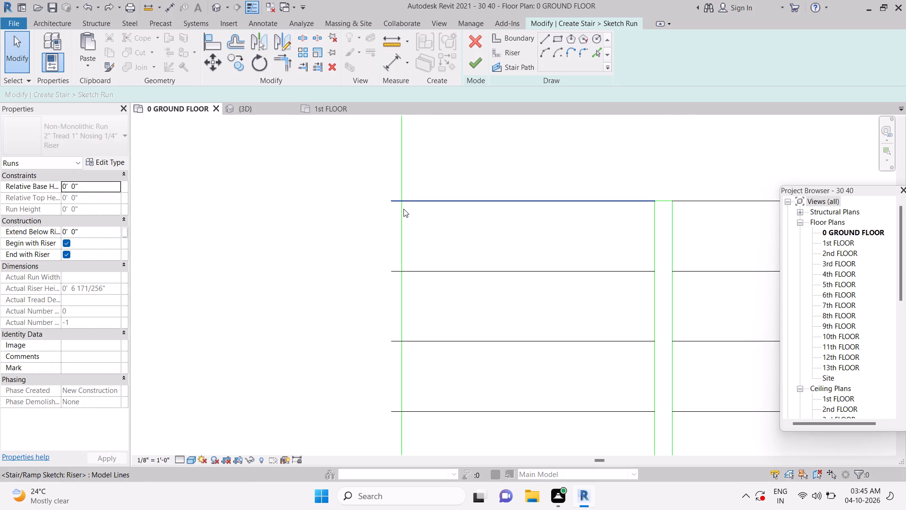
left_click(411, 204)
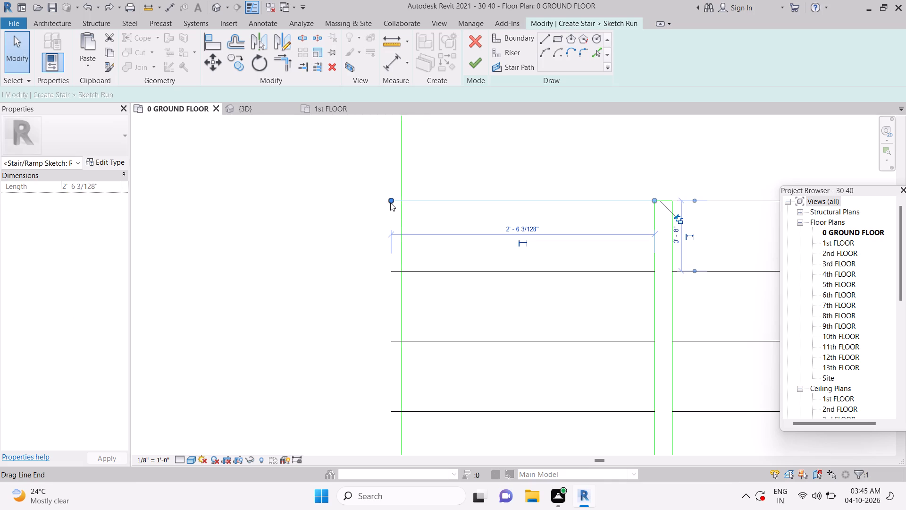
left_click_drag(391, 201, 399, 200)
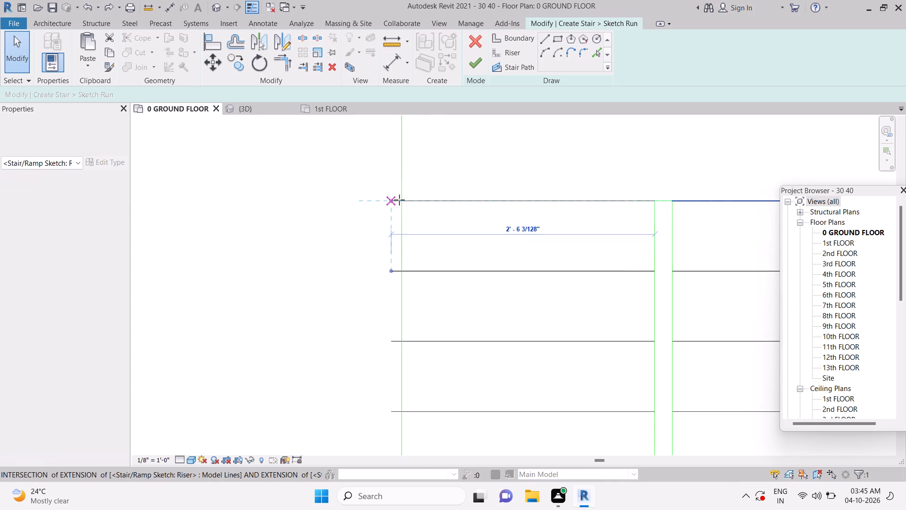
left_click_drag(399, 200, 400, 200)
key("Escape")
key("Escape")
key("Escape")
key("Escape")
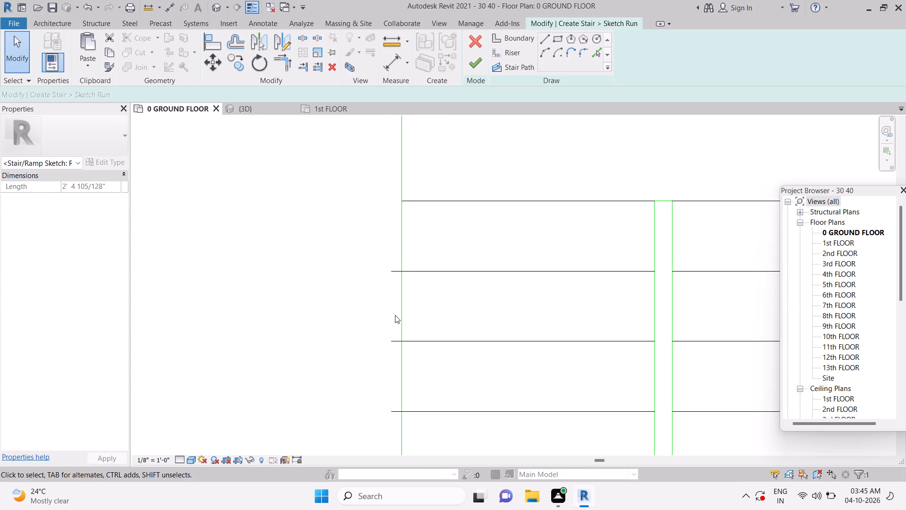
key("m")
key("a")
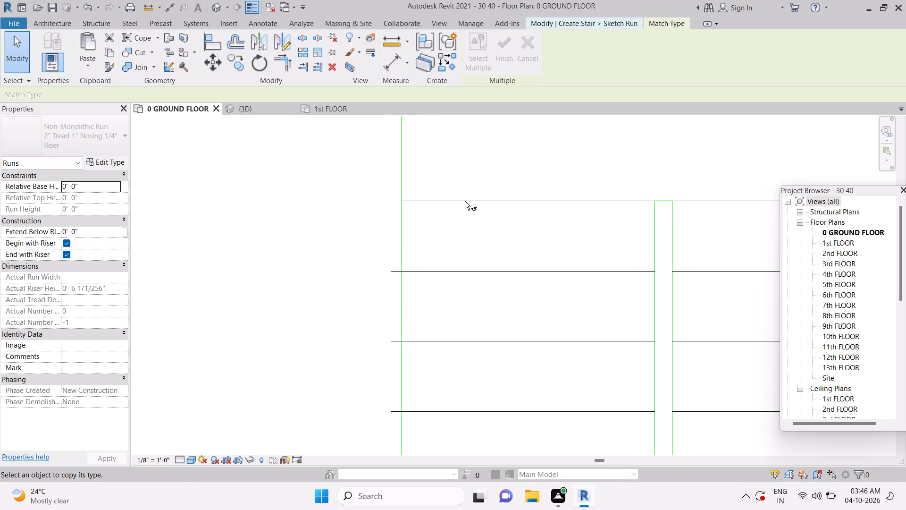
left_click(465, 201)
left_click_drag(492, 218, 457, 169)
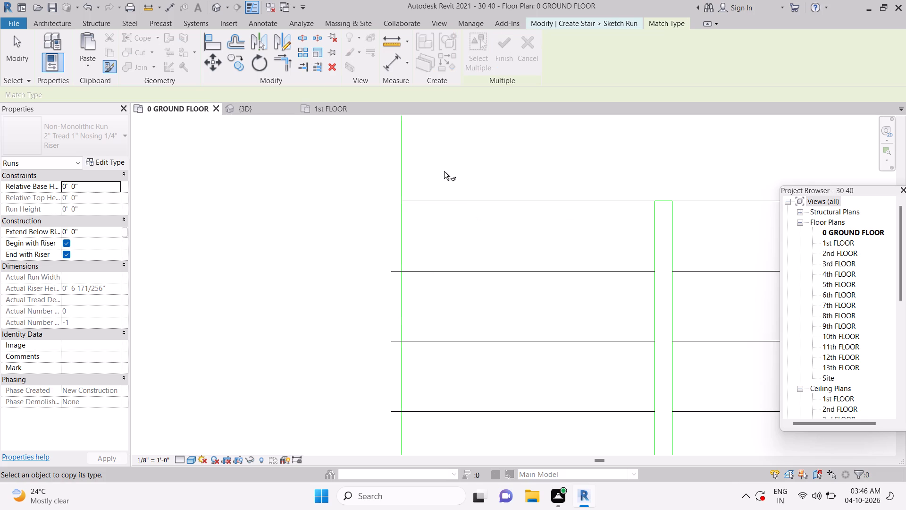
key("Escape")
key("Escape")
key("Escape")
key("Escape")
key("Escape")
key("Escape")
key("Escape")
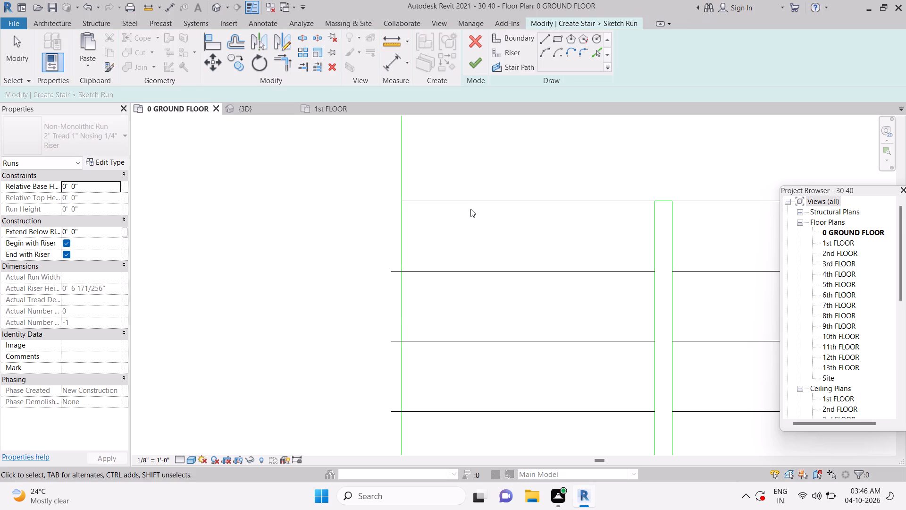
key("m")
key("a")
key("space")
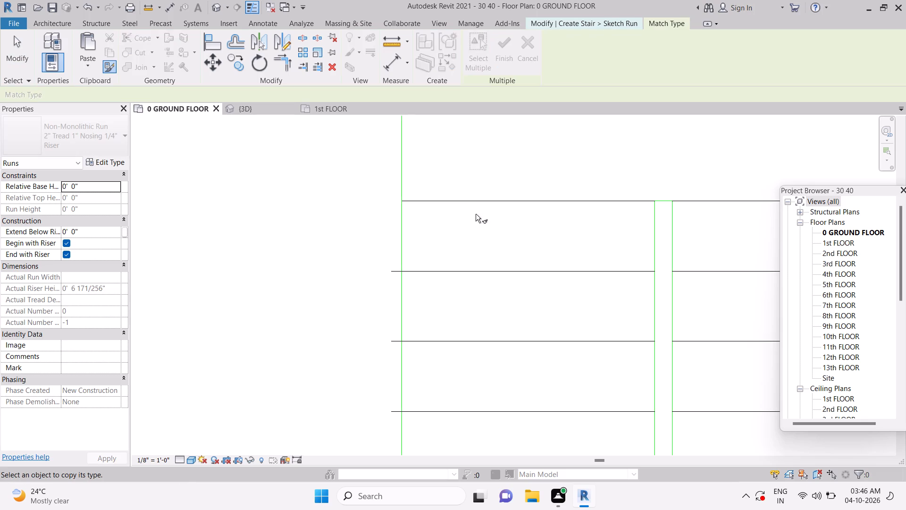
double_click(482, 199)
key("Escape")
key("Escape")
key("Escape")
Shorten the mirrored flight's second and third risers from the landing to end on the outer boundary line.
left_click(452, 270)
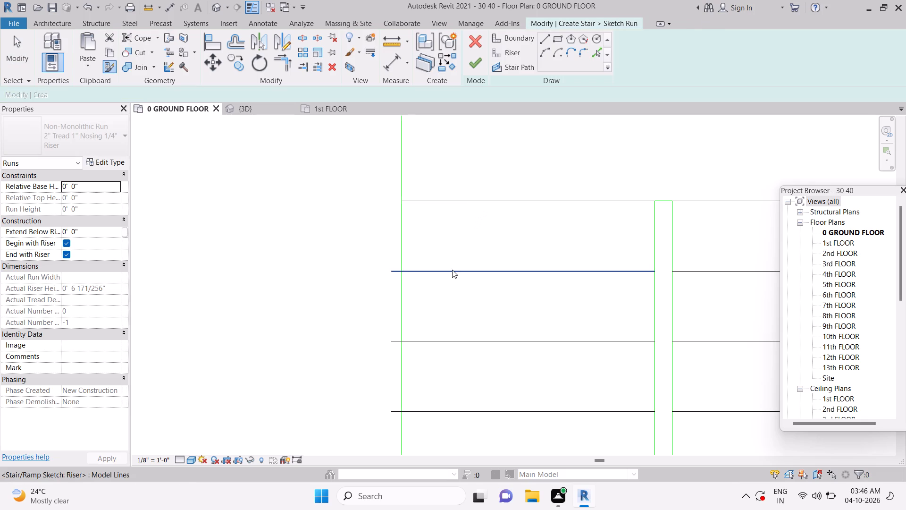
left_click_drag(392, 271, 395, 270)
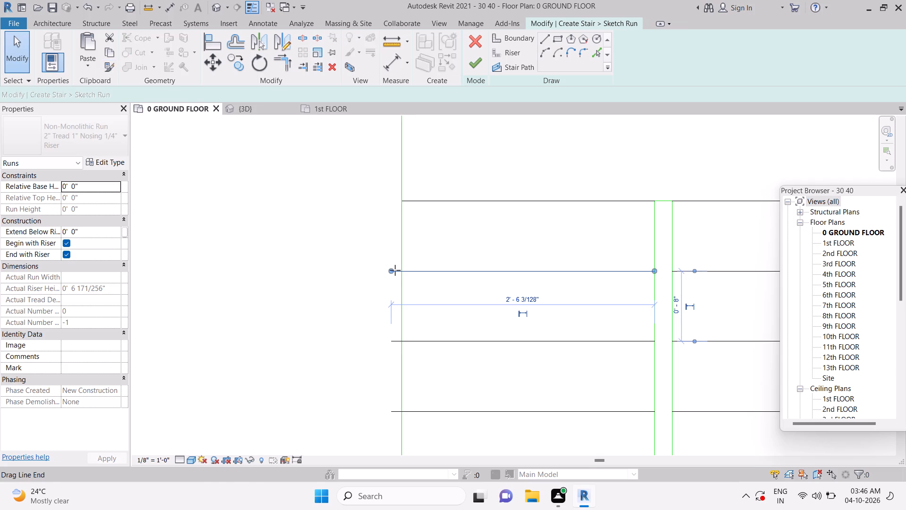
left_click_drag(395, 270, 399, 271)
key("Escape")
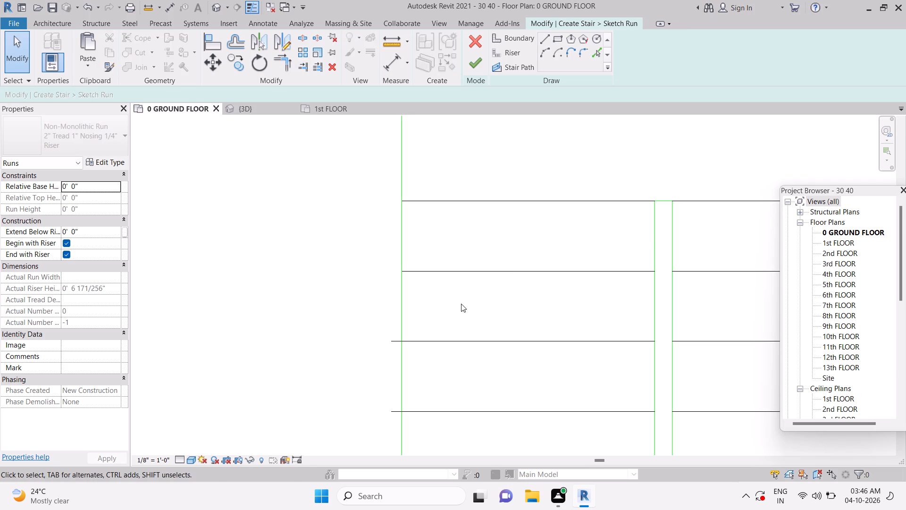
middle_click_drag(475, 314, 433, 205)
key("Escape")
key("Escape")
left_click(379, 230)
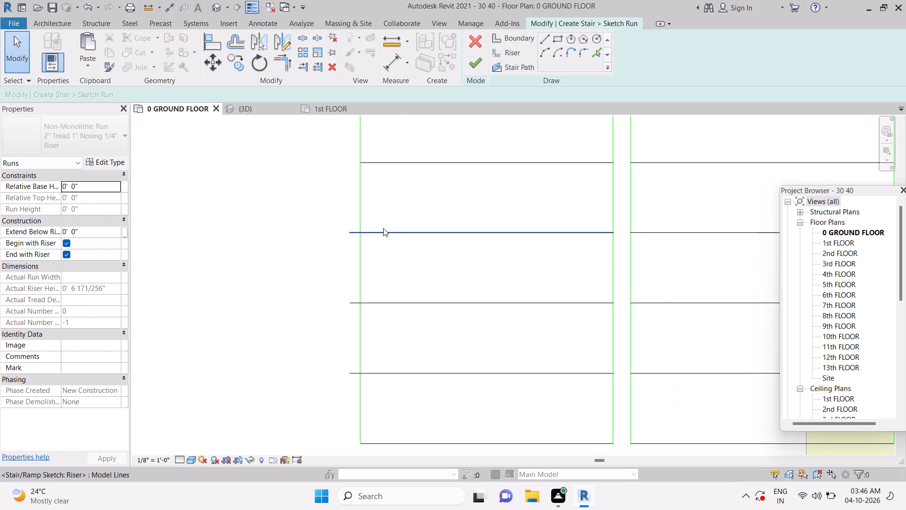
left_click_drag(347, 232, 354, 232)
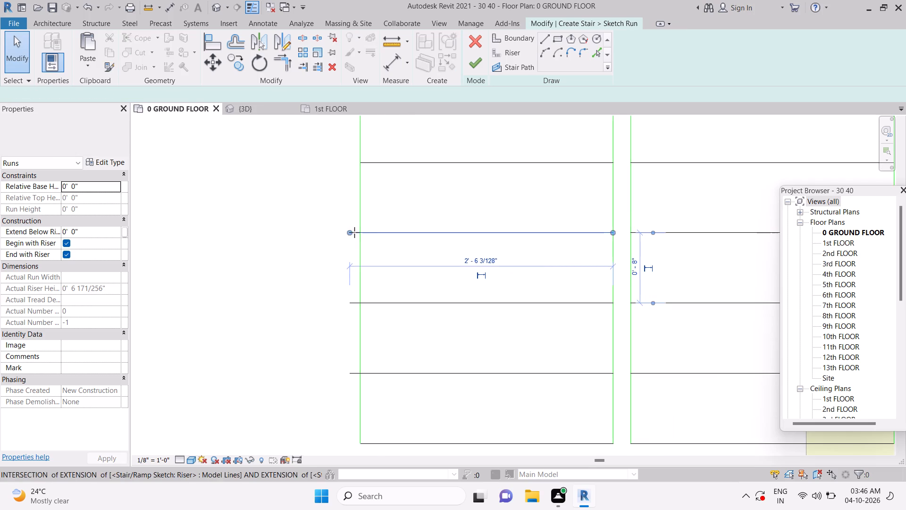
left_click_drag(354, 232, 359, 232)
key("Escape")
key("Escape")
key("Escape")
scroll(402, 248, "down", 2)
key("Escape")
key("Escape")
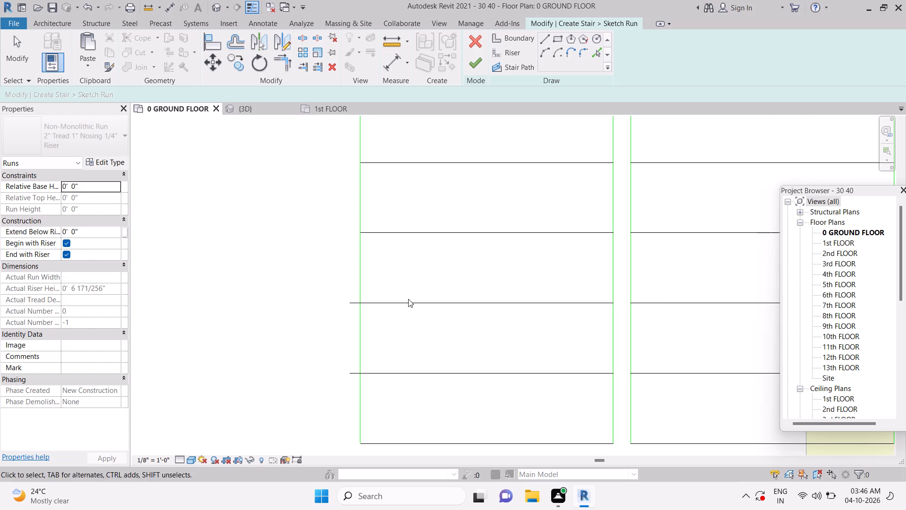
key("Escape")
Shorten the mirrored flight's fourth and fifth risers from the landing to end on the outer boundary line.
middle_click_drag(434, 307, 435, 222)
key("Escape")
key("Escape")
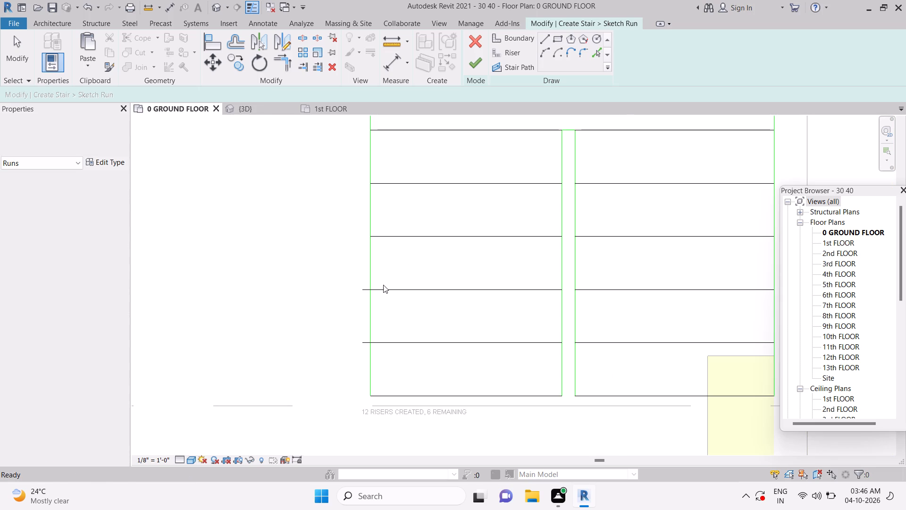
left_click(384, 287)
left_click(363, 289)
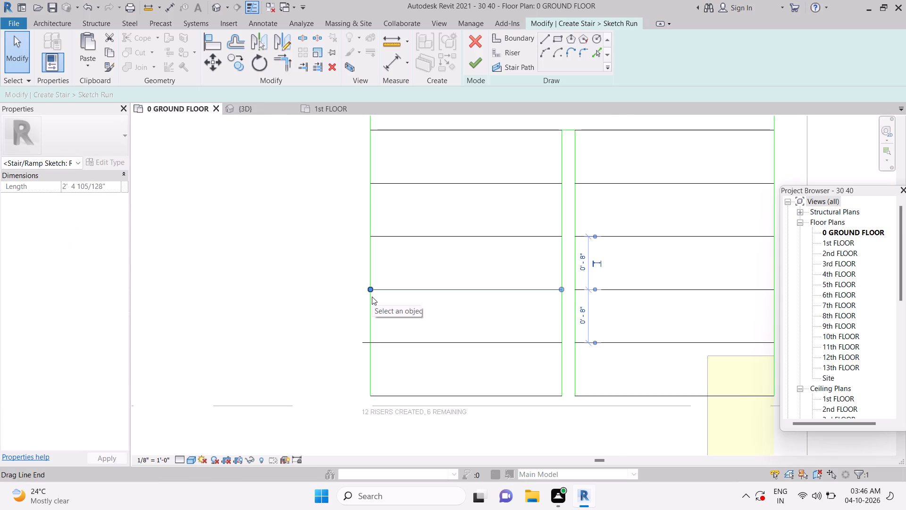
key("Escape")
key("Escape")
key("Escape")
key("Escape")
key("Escape")
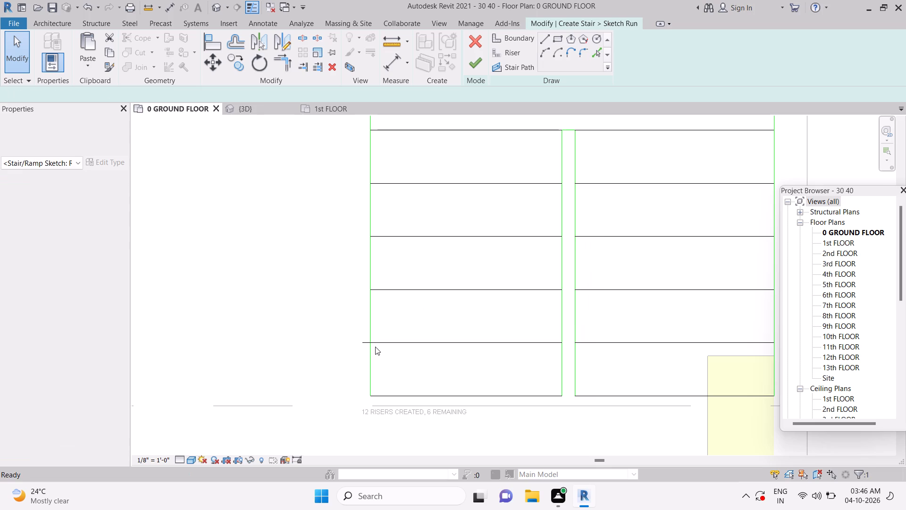
left_click(375, 347)
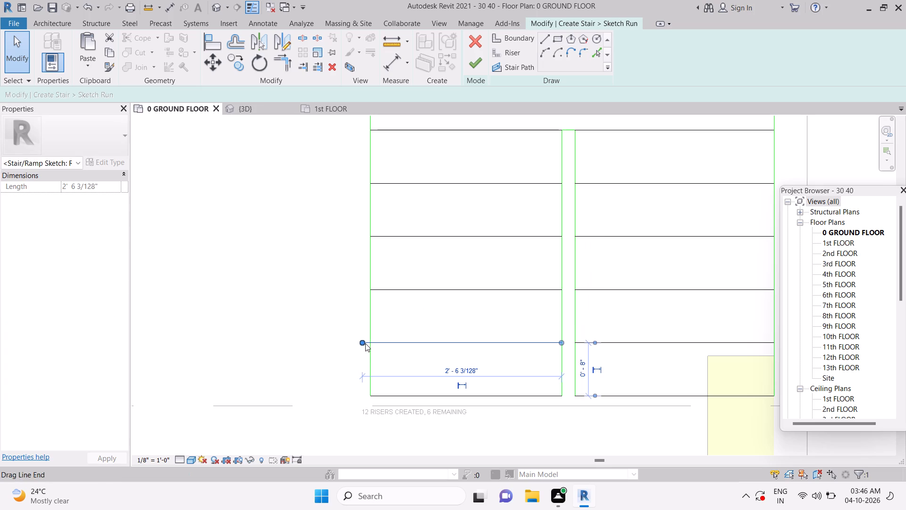
left_click_drag(364, 344, 368, 342)
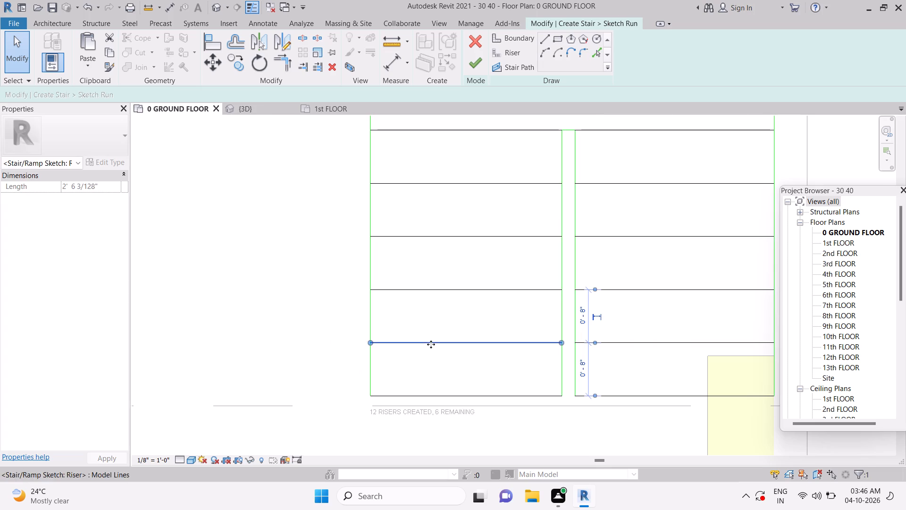
key("Escape")
key("Escape")
key("Escape")
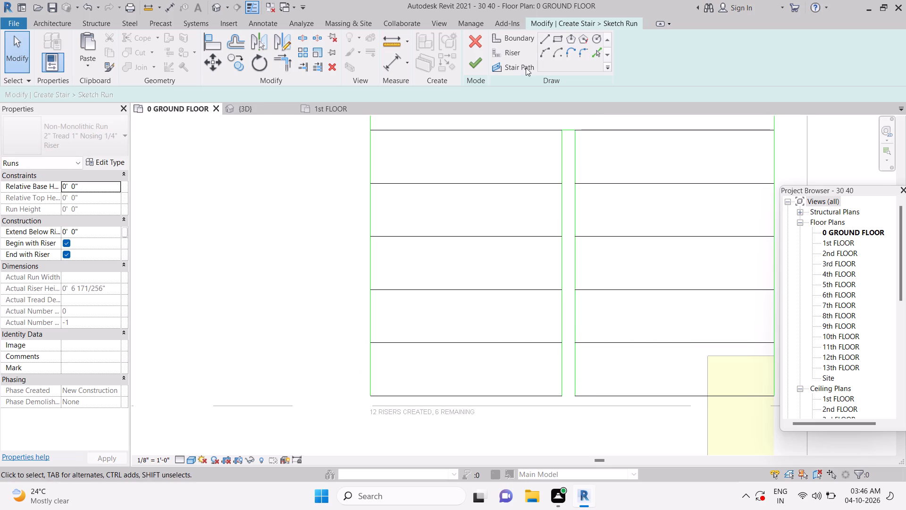
Draw a U-shaped stair path from the column-side flight's end riser near grid 8, about 2'-8" across the landing, to the mirrored flight's end riser.
left_click(503, 65)
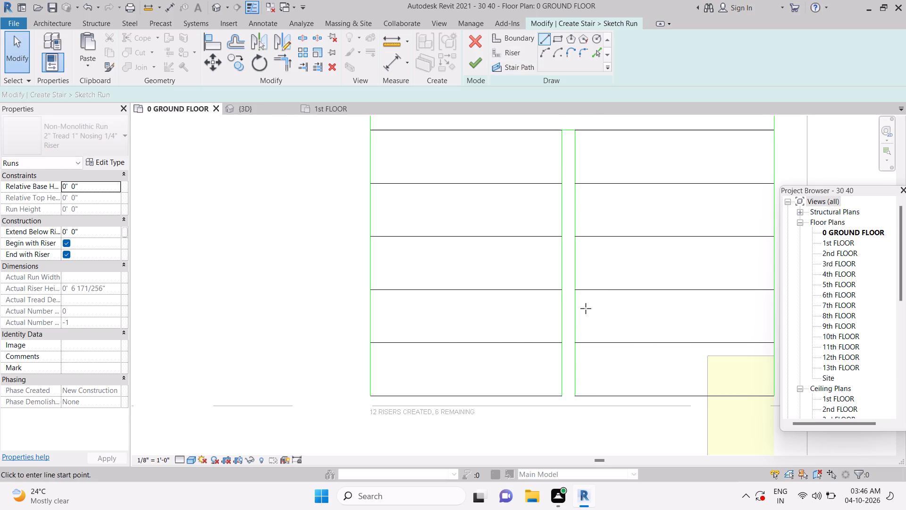
scroll(586, 301, "down", 4)
scroll(623, 339, "down", 2)
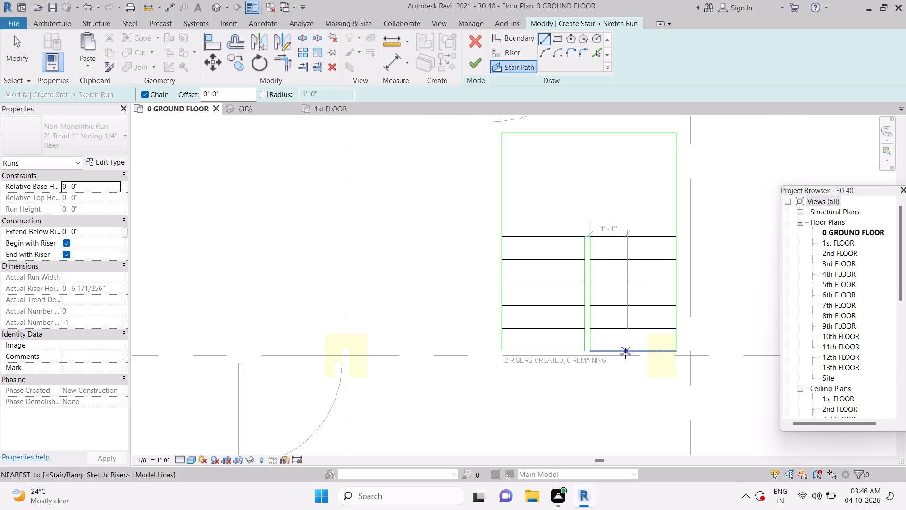
double_click(629, 348)
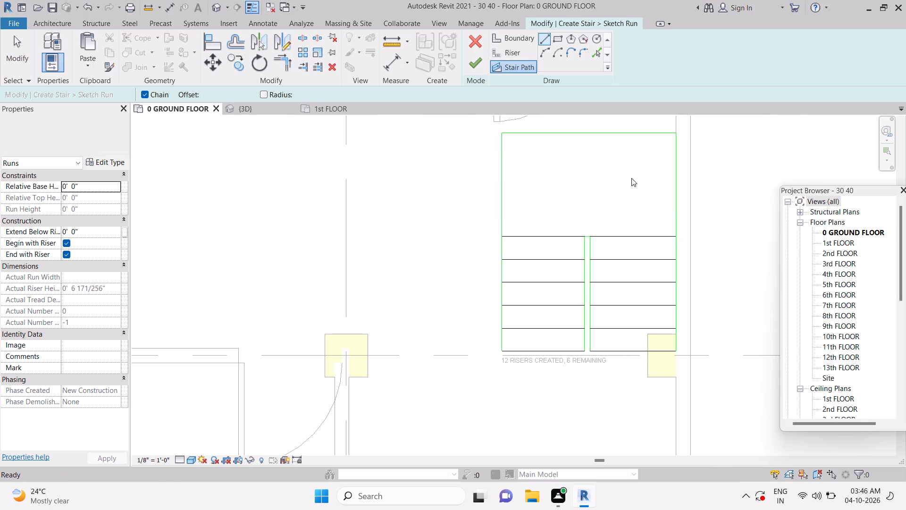
left_click(513, 73)
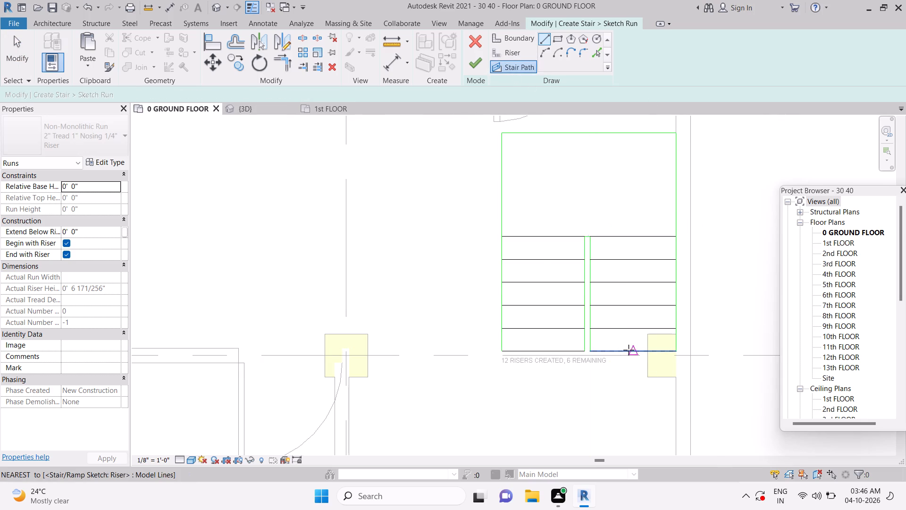
left_click(629, 349)
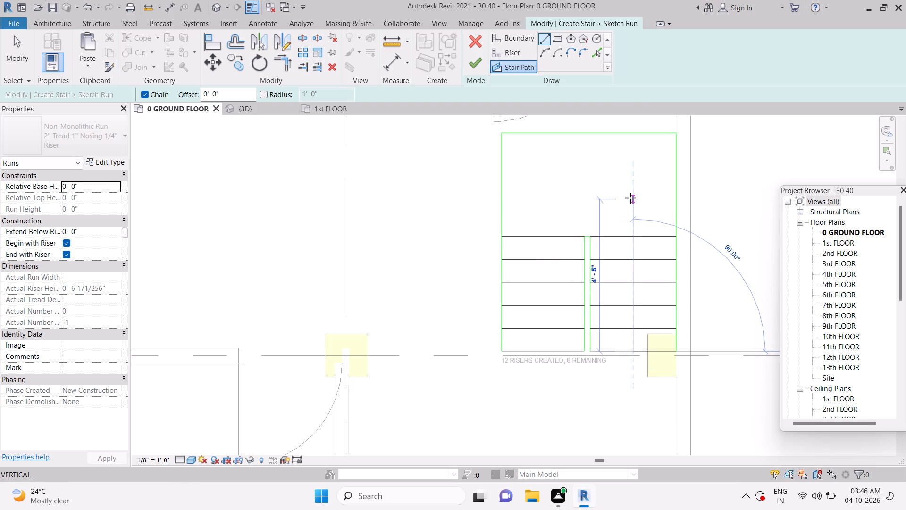
left_click(630, 197)
left_click(541, 196)
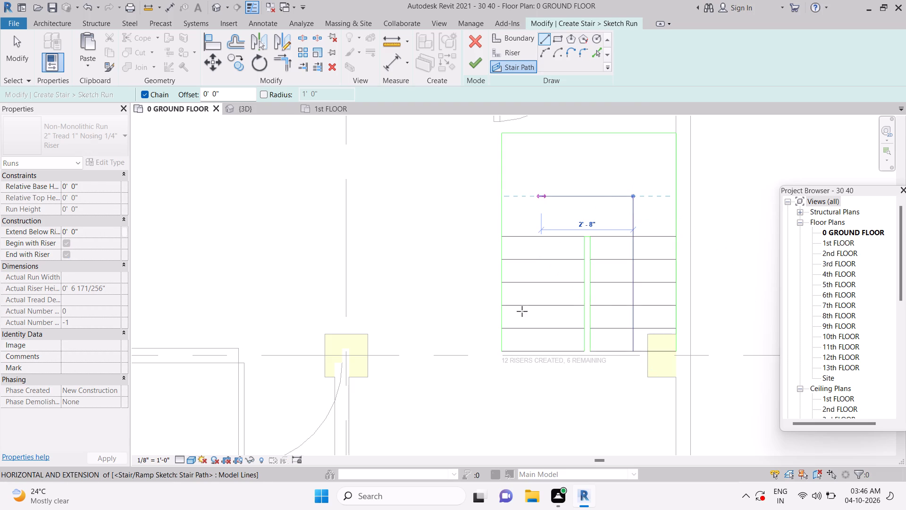
left_click(536, 347)
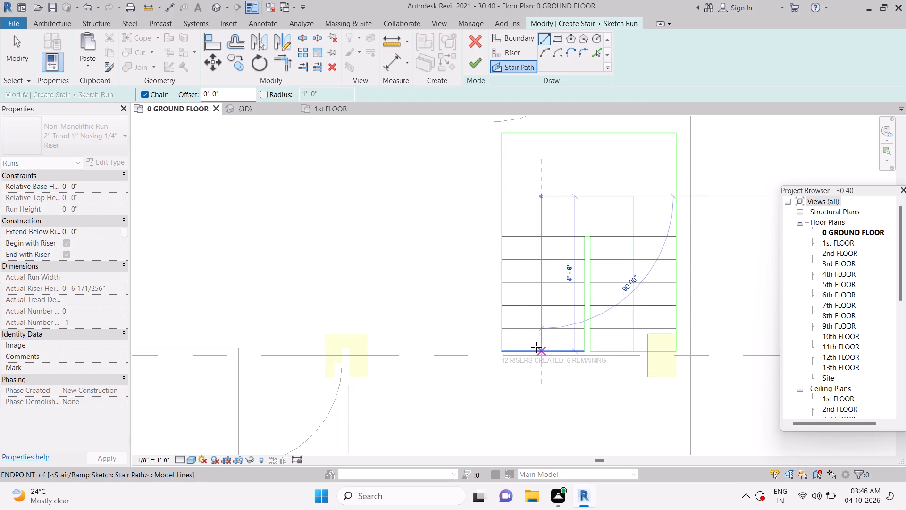
key("Escape")
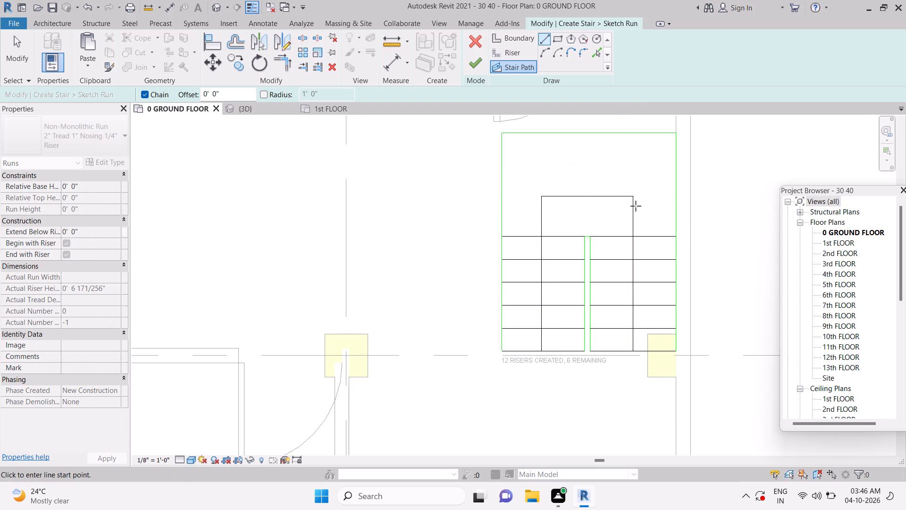
key("Escape")
key("Escape")
key("Escape")
Finish the run sketch and complete the stair.
left_click(481, 67)
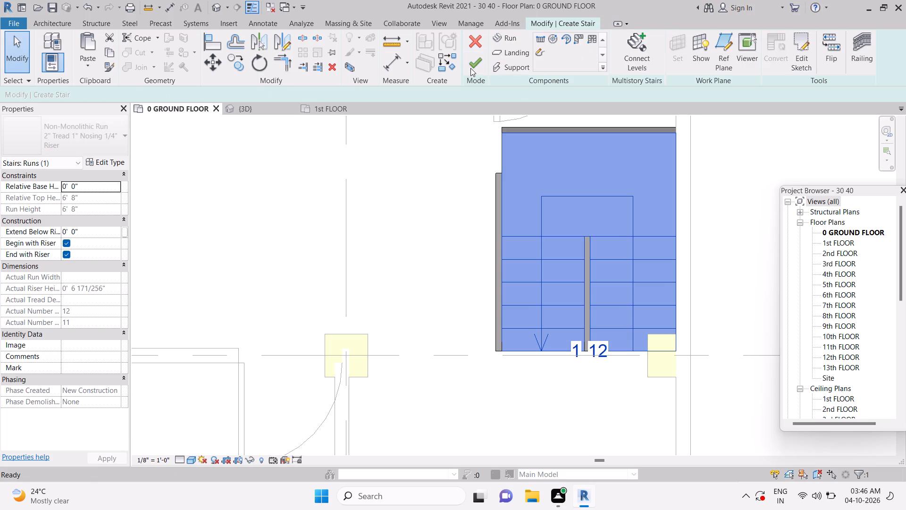
left_click(471, 67)
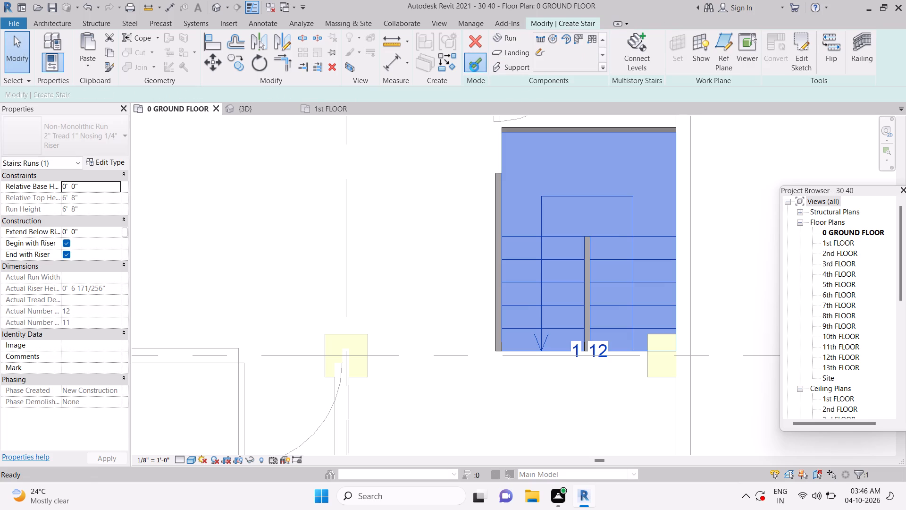
key("Escape")
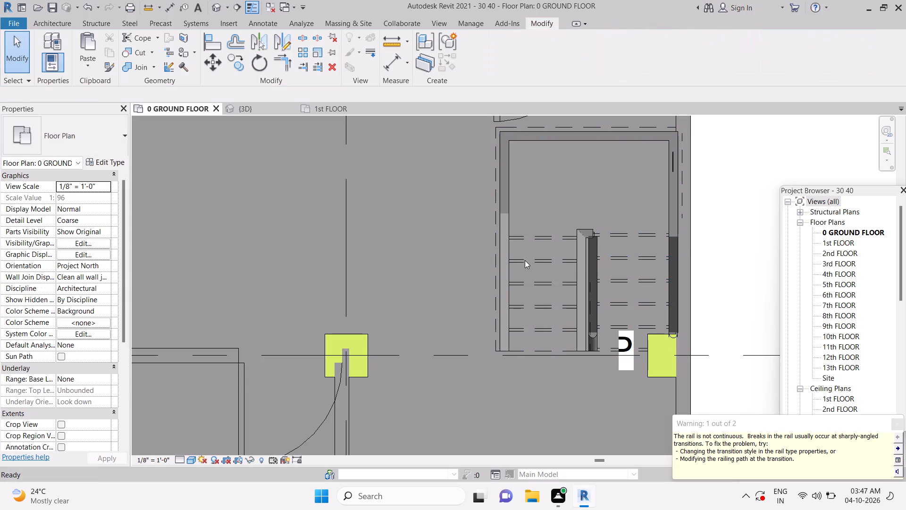
key("Escape")
key("Escape")
In the 3D view, temporarily hide the first-floor and ground-floor Generic - 5" side walls that enclose the stair.
left_click(251, 110)
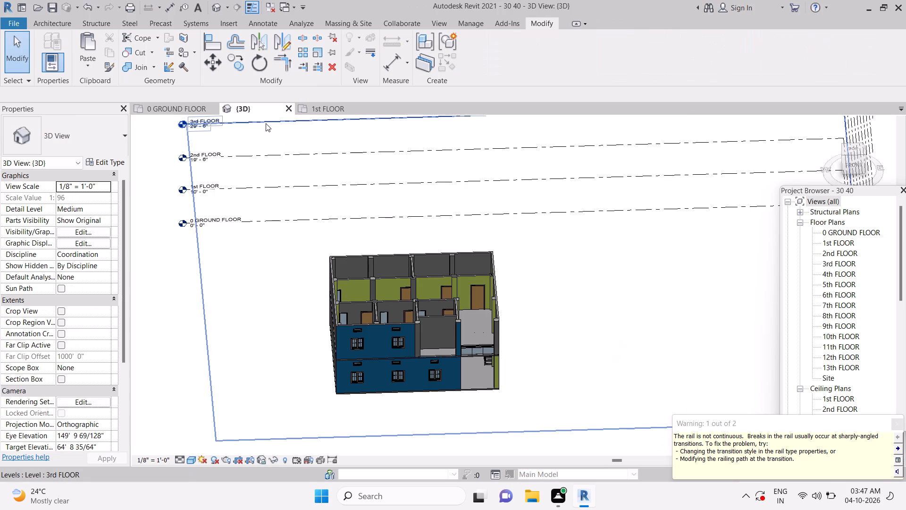
key("Escape")
key("Escape")
middle_click_drag(524, 412, 520, 329, "shift")
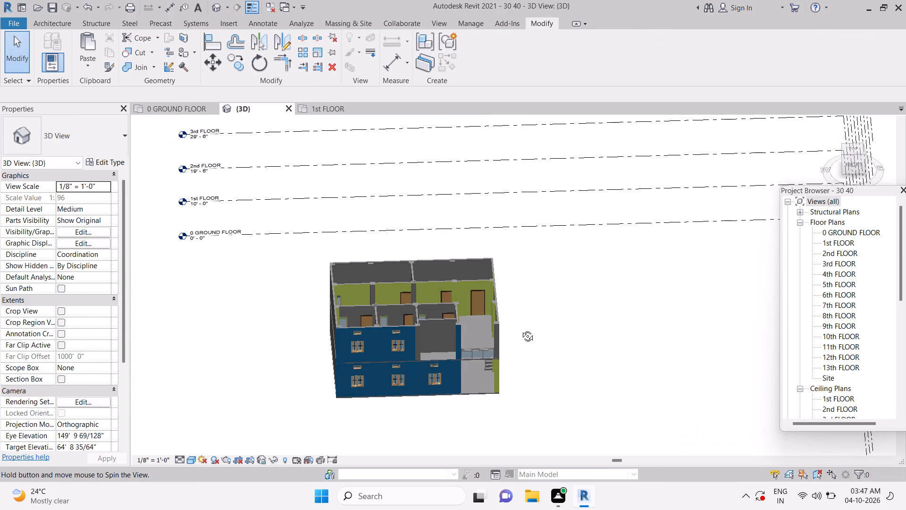
middle_click_drag(520, 329, 519, 322, "shift")
middle_click_drag(517, 399, 513, 334)
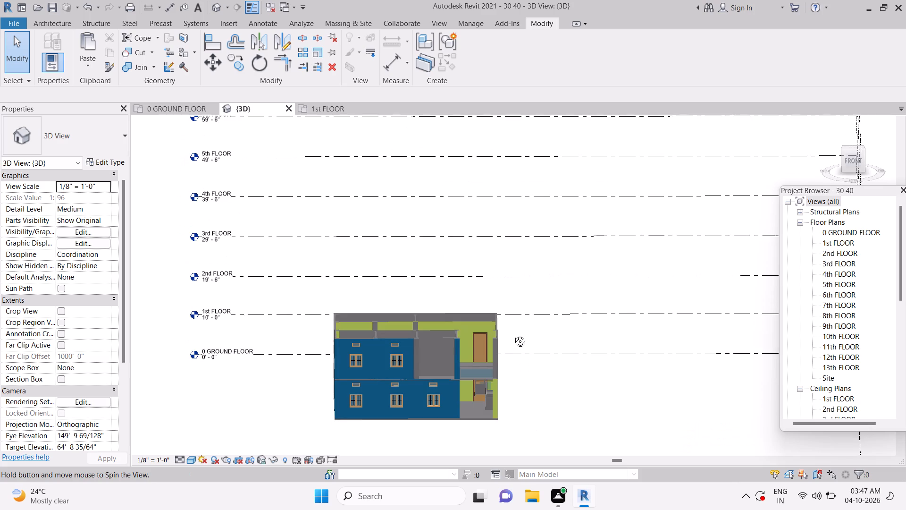
middle_click_drag(513, 334, 487, 405)
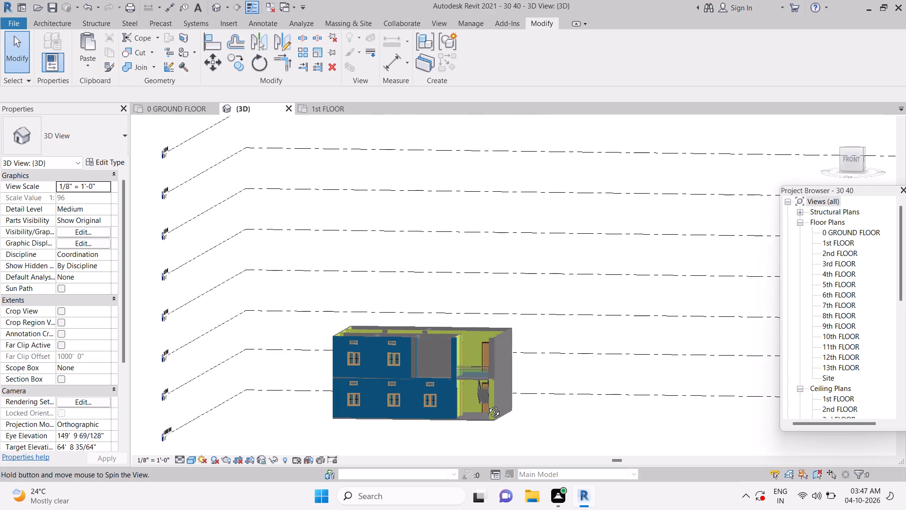
middle_click_drag(487, 405, 481, 415)
scroll(481, 416, "up", 1)
key("Escape")
scroll(485, 353, "up", 4)
key("Escape")
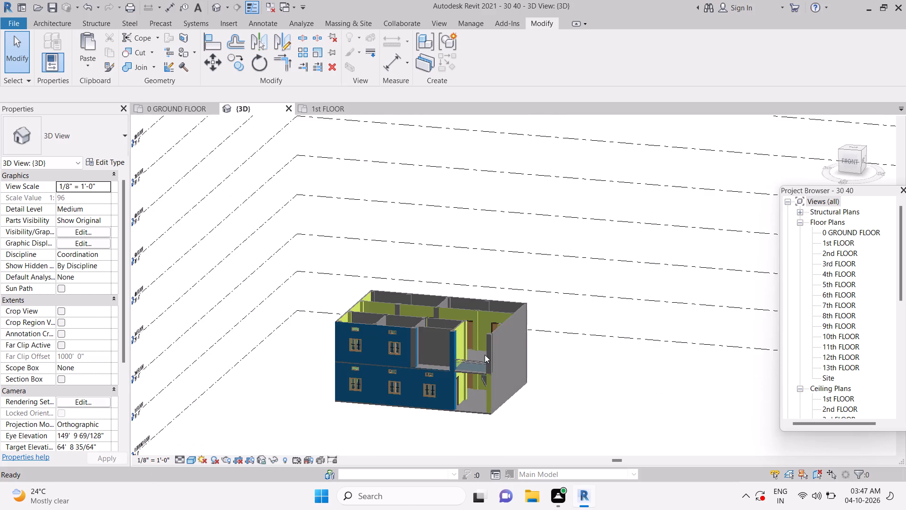
key("Escape")
left_click(516, 281)
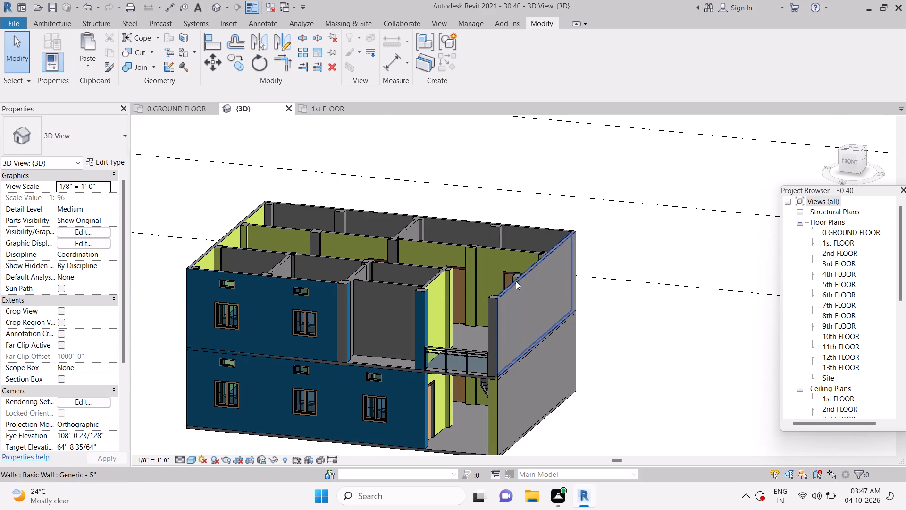
type("hh")
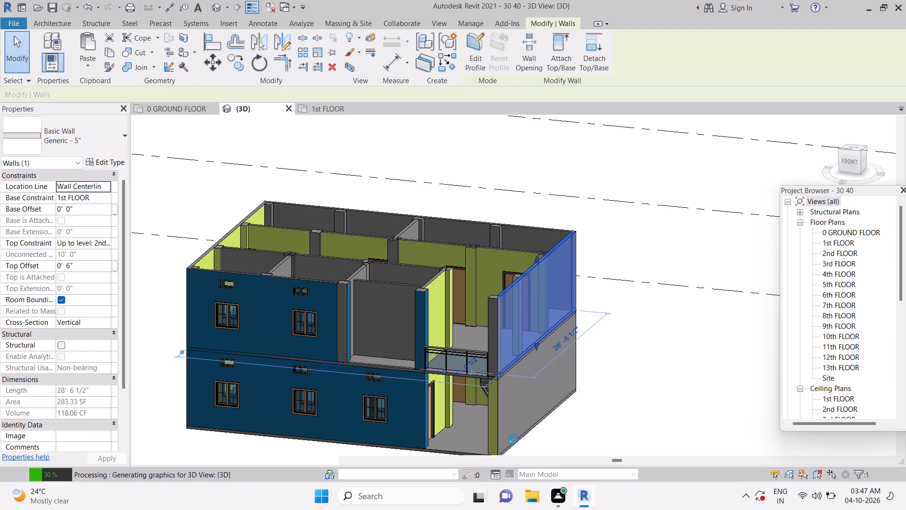
left_click(513, 439)
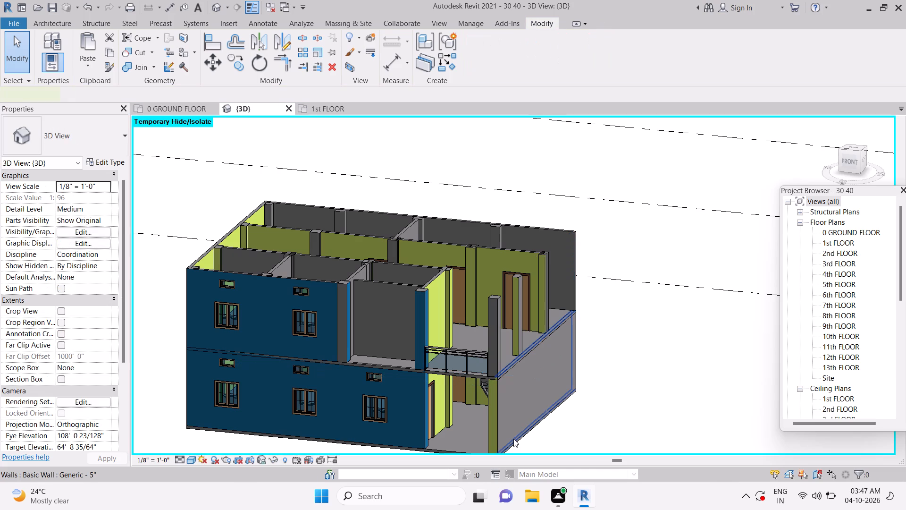
type("hh")
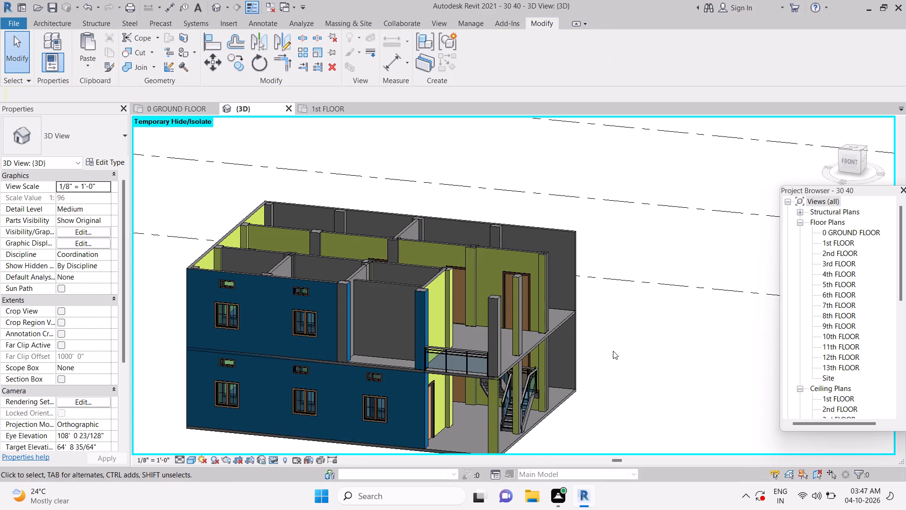
Delete both Glass Panel - Bottom Fill railings from the ground-to-first-floor stair.
middle_click_drag(647, 346, 608, 346, "shift")
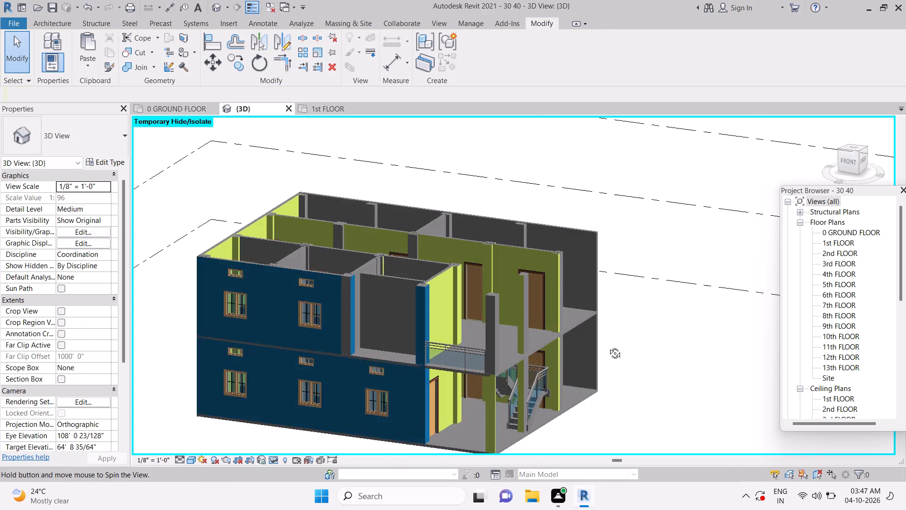
middle_click_drag(608, 346, 560, 340, "shift")
left_click(859, 158)
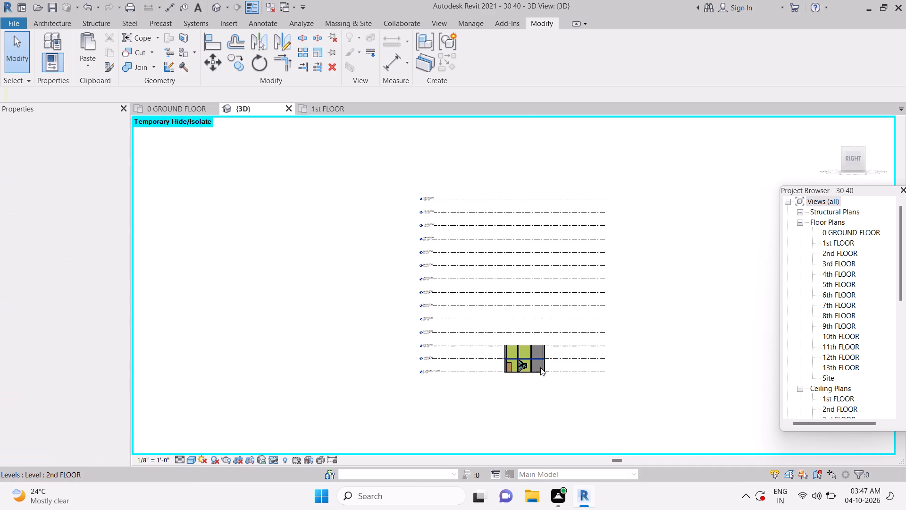
scroll(531, 375, "up", 12)
scroll(504, 332, "up", 2)
key("Escape")
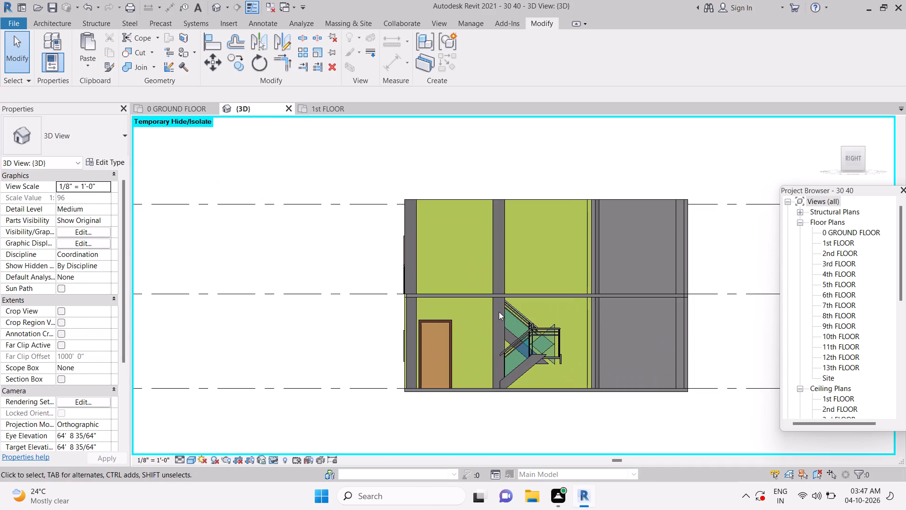
left_click(542, 334)
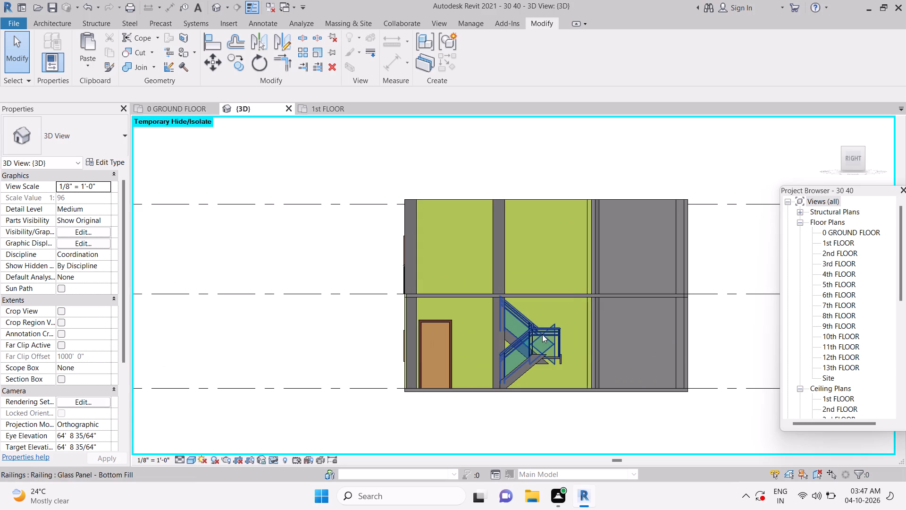
key("Delete")
scroll(539, 331, "up", 3)
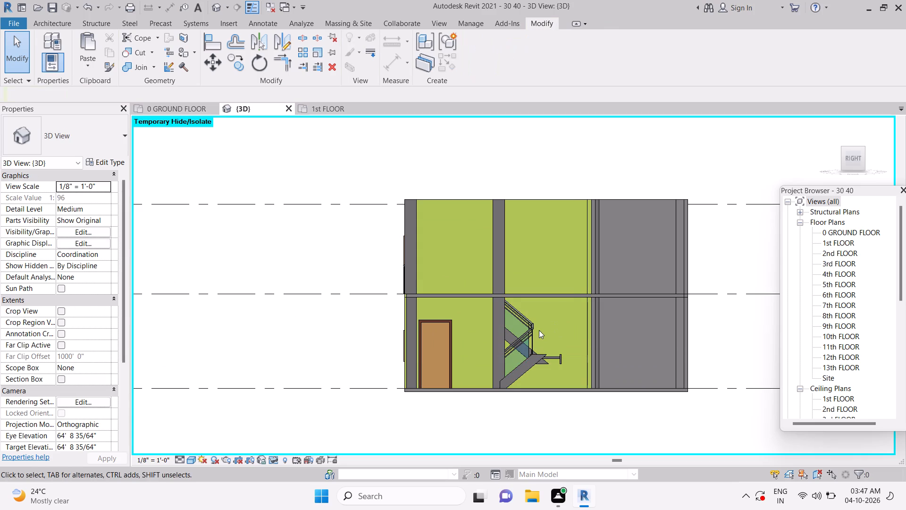
scroll(539, 330, "up", 1)
left_click(533, 327)
key("Delete")
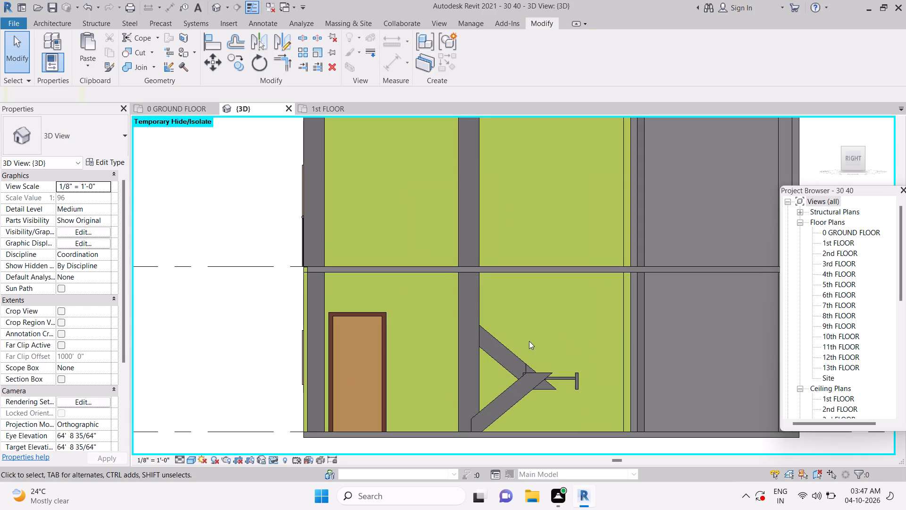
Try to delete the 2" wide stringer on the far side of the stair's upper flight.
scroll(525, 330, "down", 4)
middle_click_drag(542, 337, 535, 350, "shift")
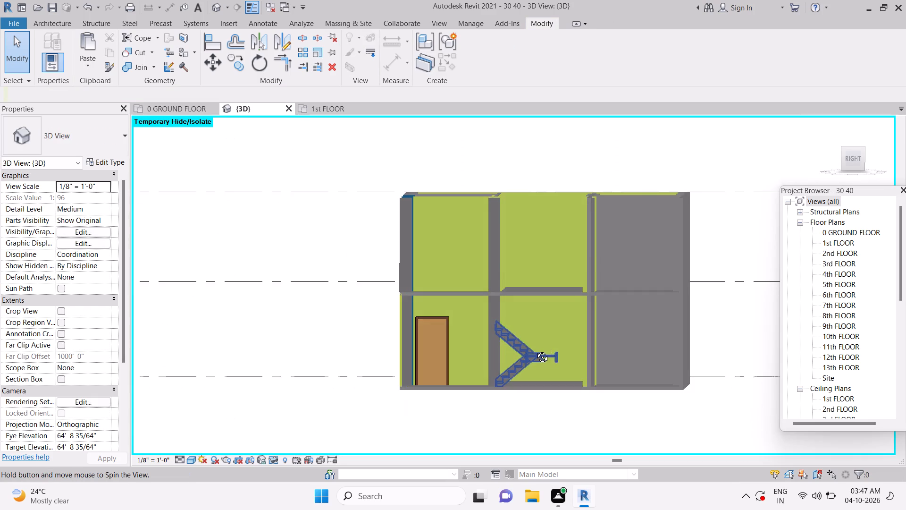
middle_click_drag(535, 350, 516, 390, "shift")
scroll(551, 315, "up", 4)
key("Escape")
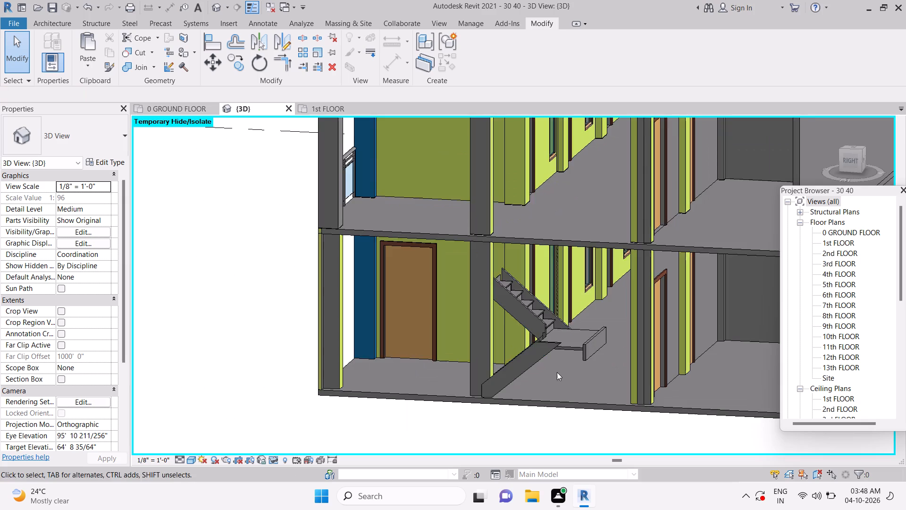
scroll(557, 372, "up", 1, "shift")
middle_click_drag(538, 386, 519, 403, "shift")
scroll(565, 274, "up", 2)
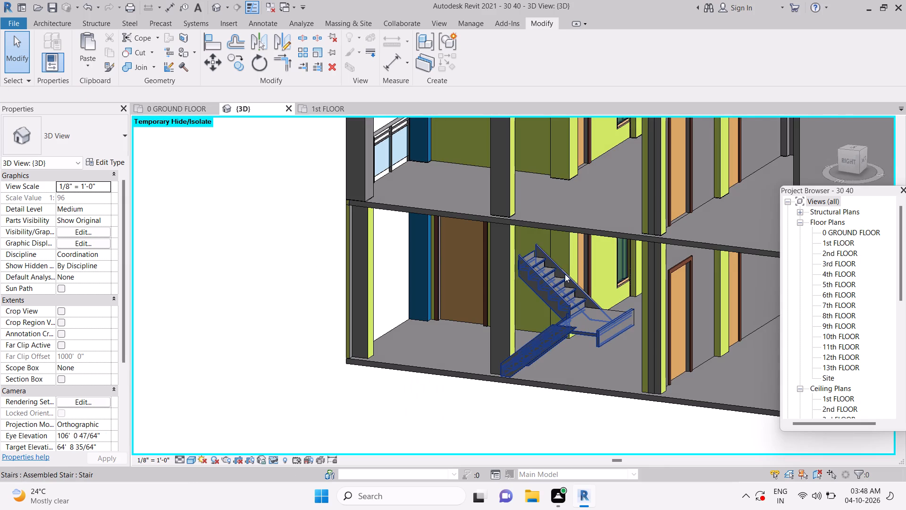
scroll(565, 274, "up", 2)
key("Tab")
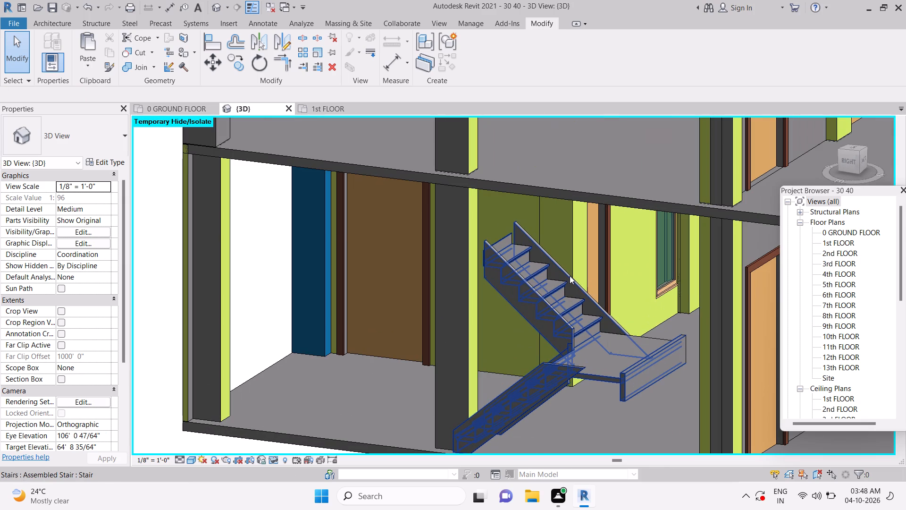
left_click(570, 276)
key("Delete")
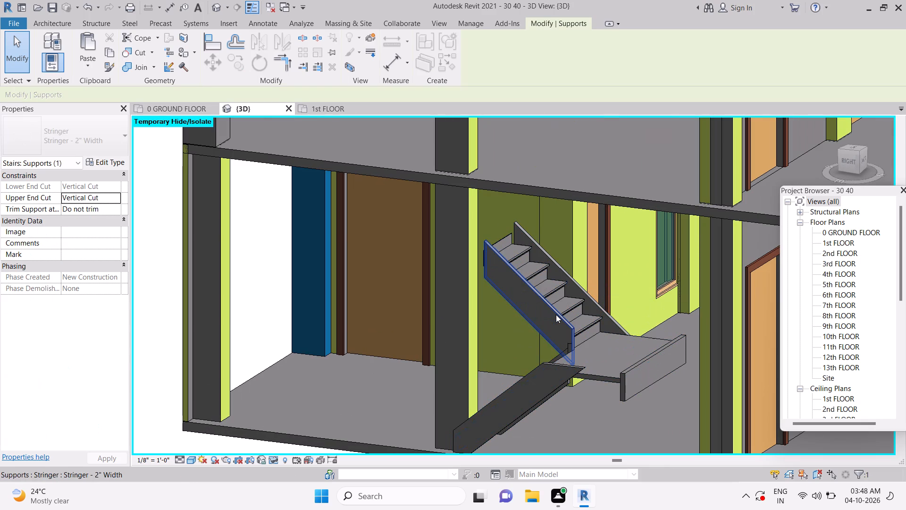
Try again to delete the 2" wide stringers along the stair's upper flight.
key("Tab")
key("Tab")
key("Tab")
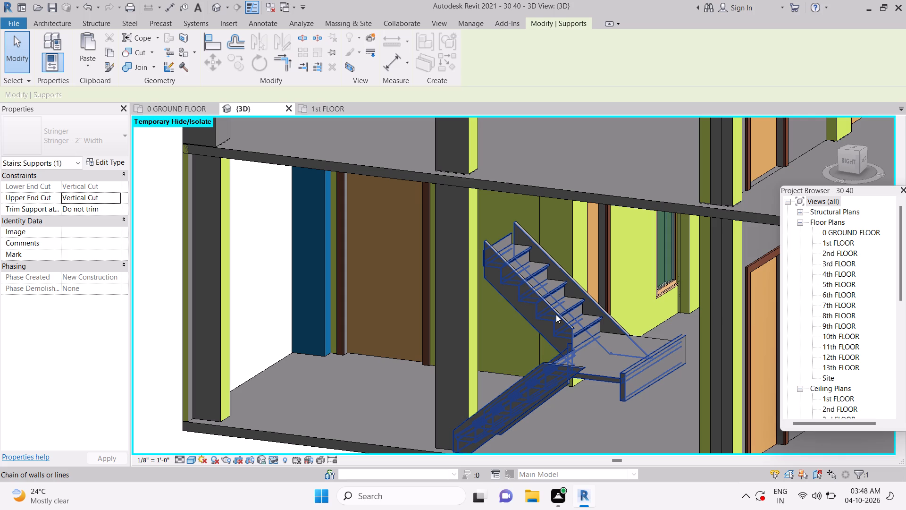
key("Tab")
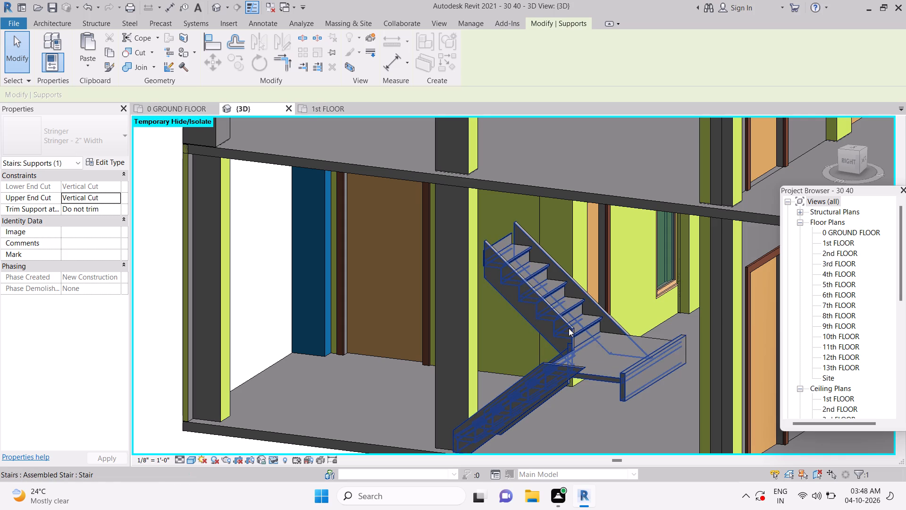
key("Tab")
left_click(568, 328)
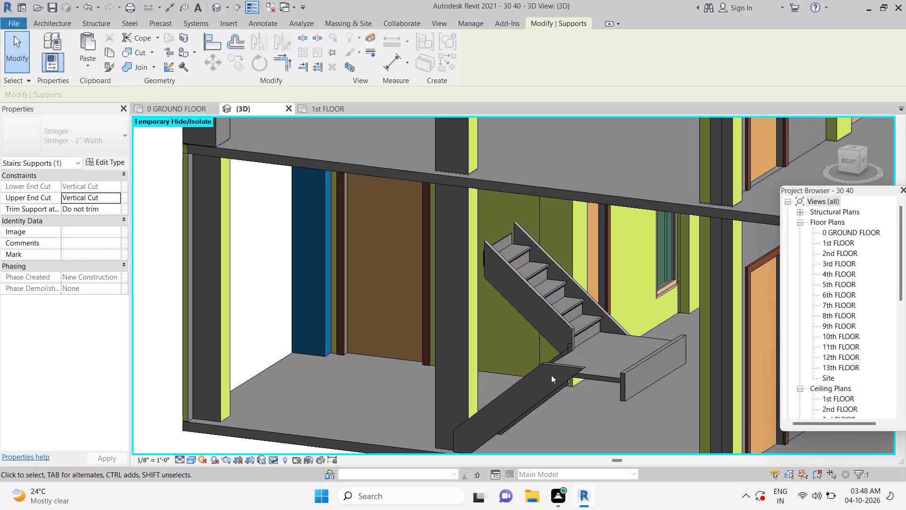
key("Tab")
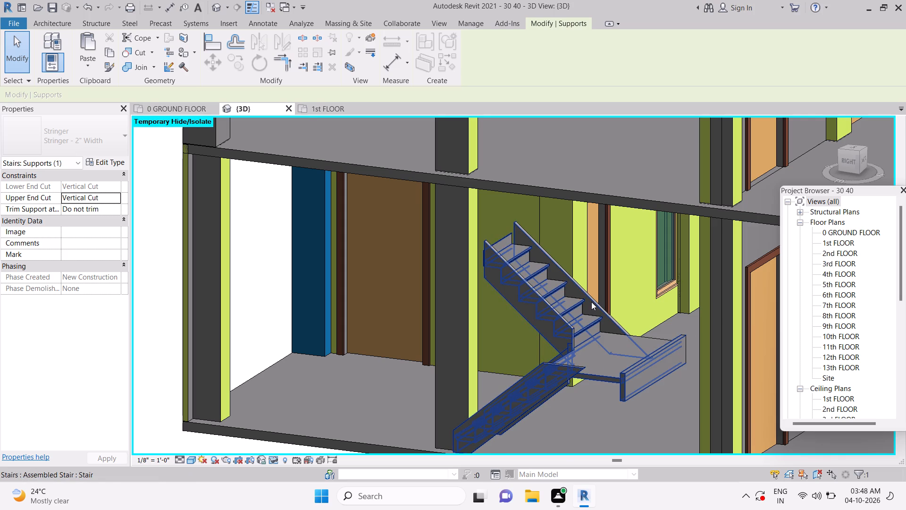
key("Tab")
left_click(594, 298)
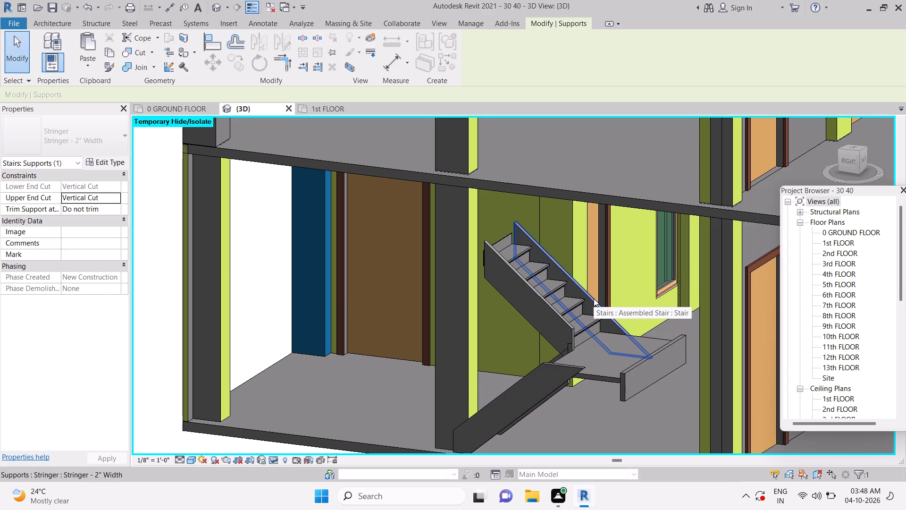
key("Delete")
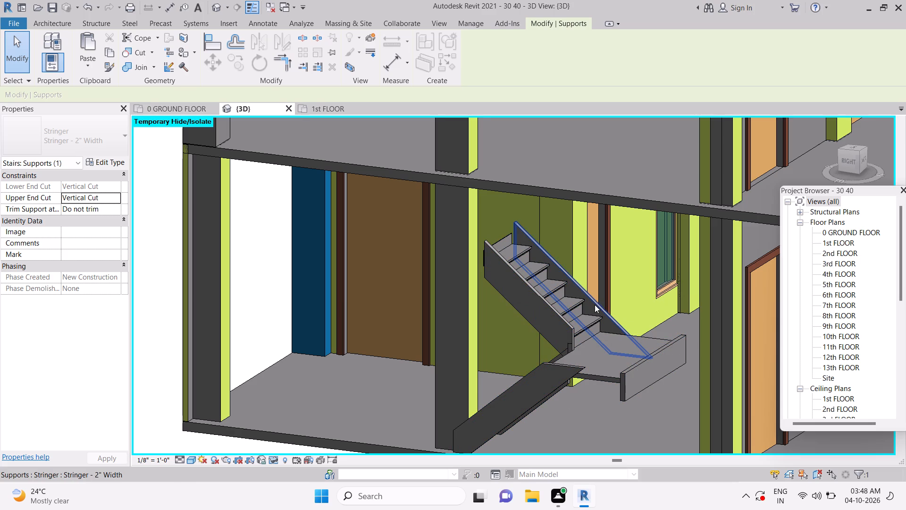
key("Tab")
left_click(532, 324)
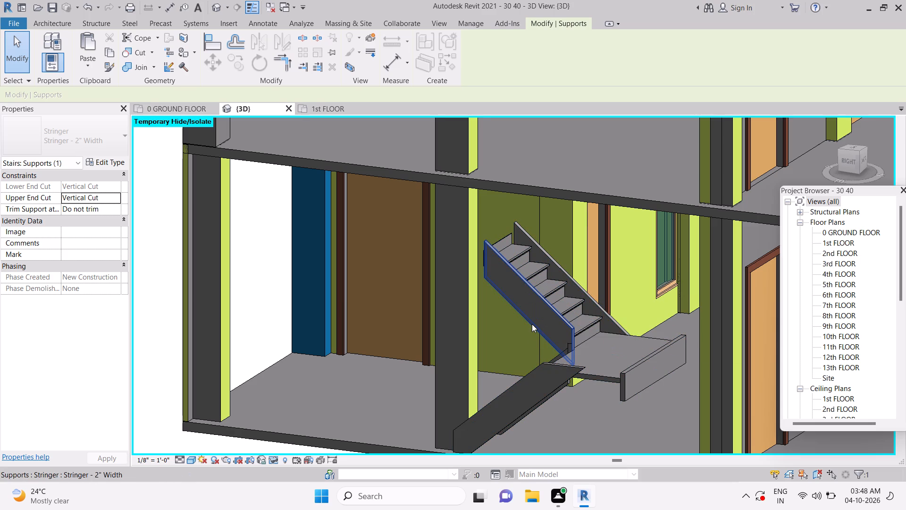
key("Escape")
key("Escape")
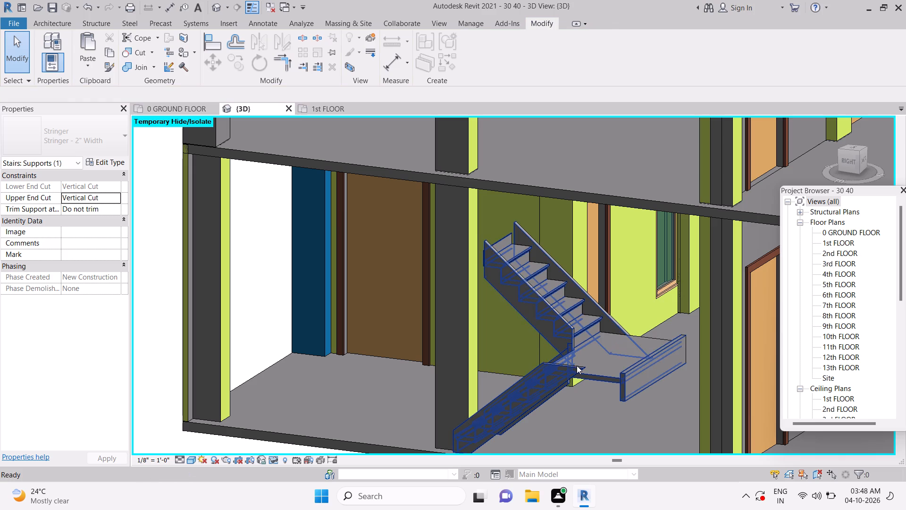
Open the ground-to-first-floor assembled stair for component editing from the right side of the 3D model.
scroll(596, 341, "down", 3)
middle_click_drag(557, 348, 575, 323, "shift")
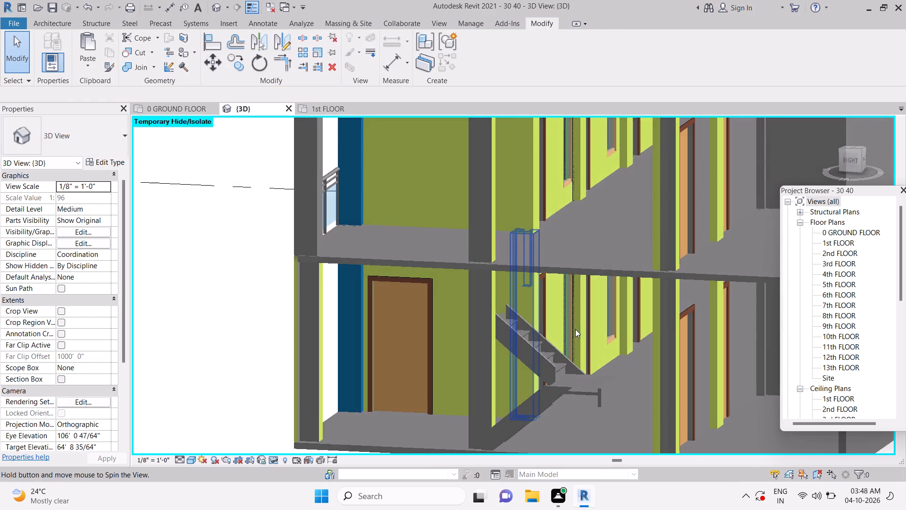
left_click(847, 160)
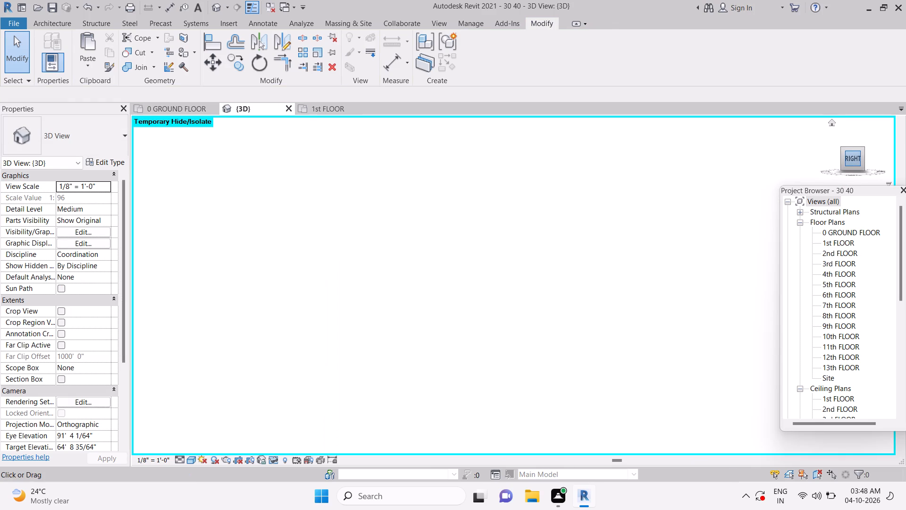
scroll(534, 351, "up", 4)
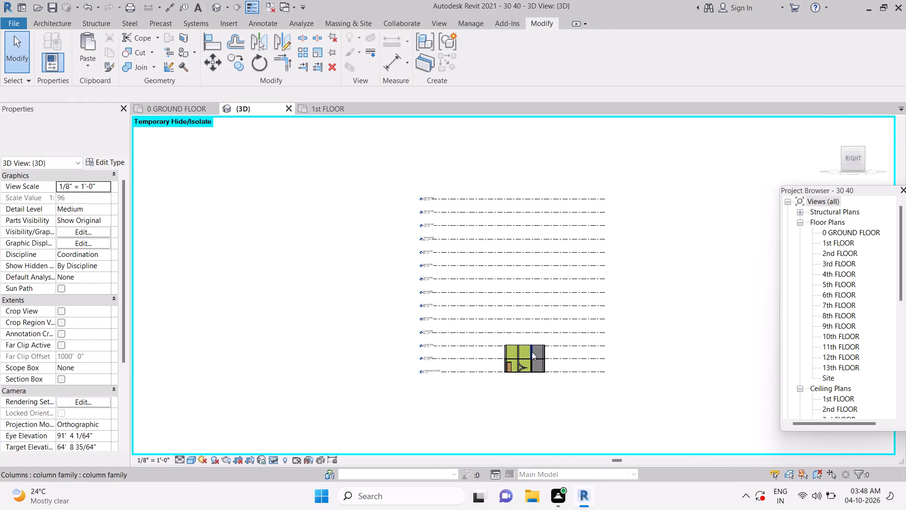
scroll(508, 391, "up", 8)
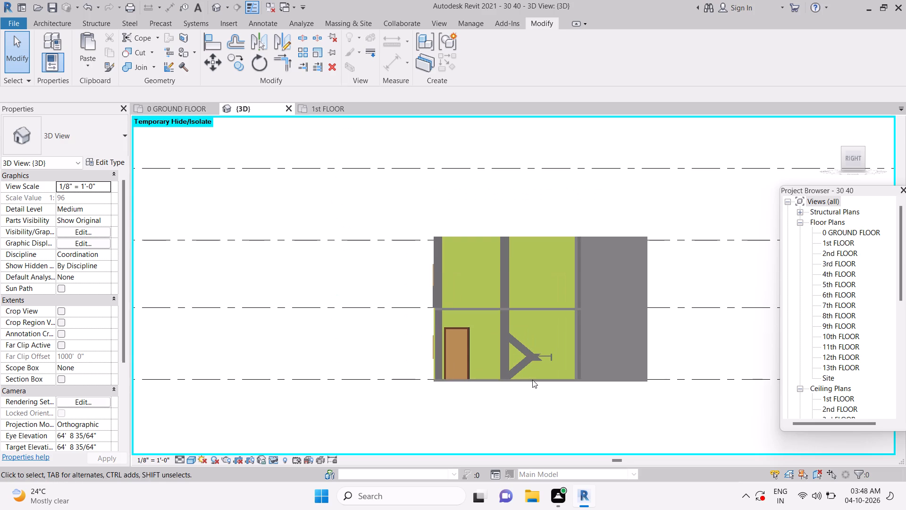
key("Escape")
left_click(533, 365)
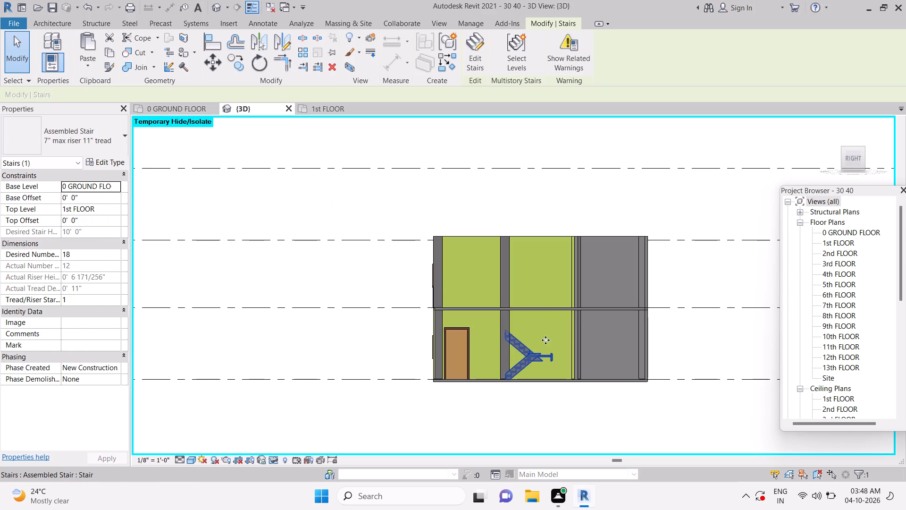
left_click(478, 51)
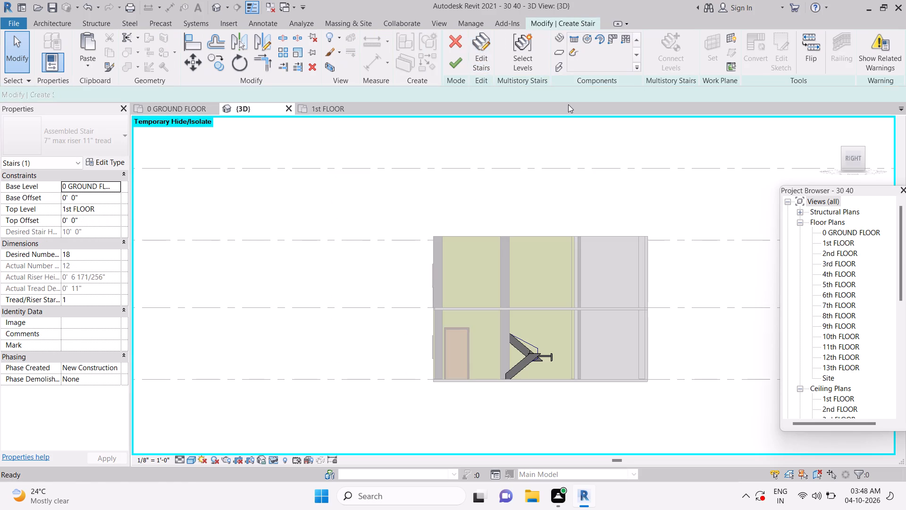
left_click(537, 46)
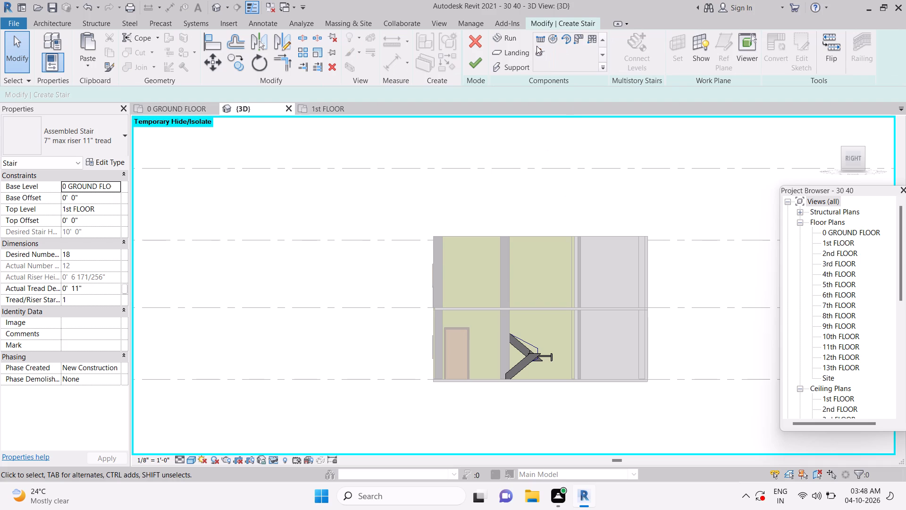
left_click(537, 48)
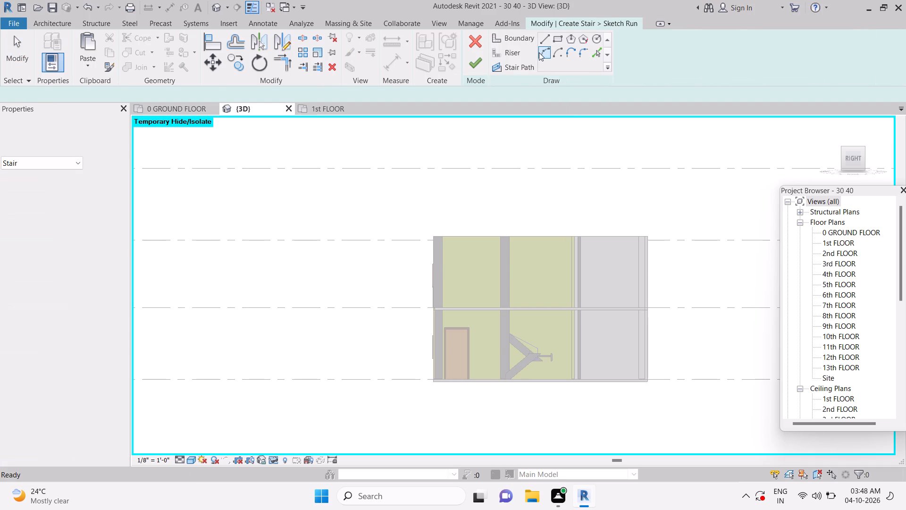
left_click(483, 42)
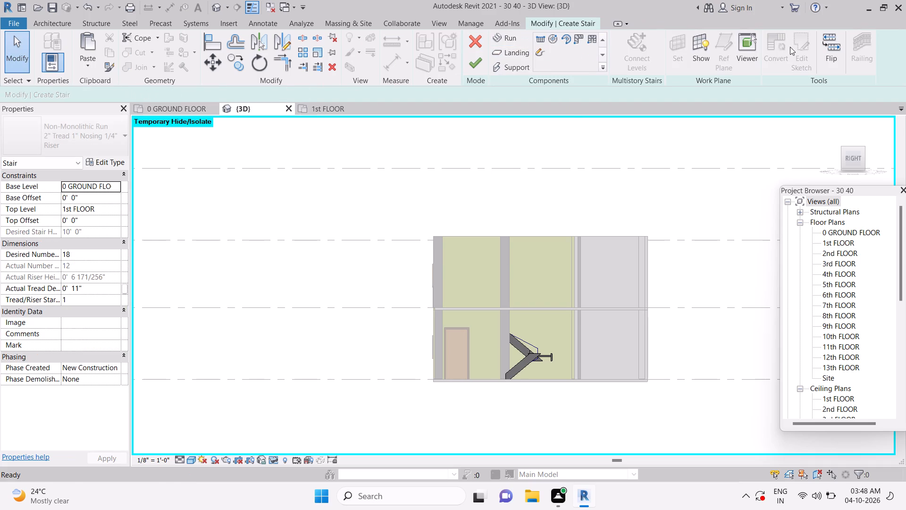
In the 0 GROUND FLOOR plan, open the sketch of the stair's U-shaped run for editing.
scroll(548, 181, "down", 4)
middle_click_drag(503, 174, 603, 242, "shift")
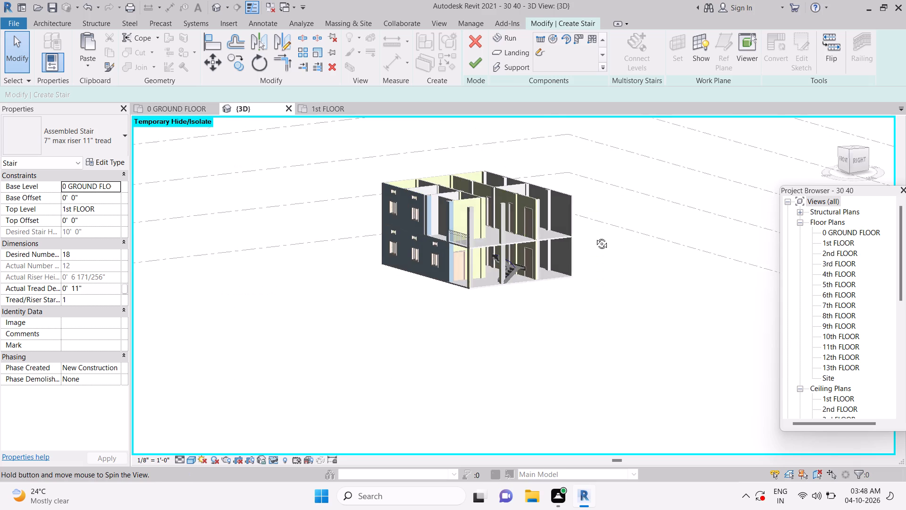
left_click(175, 108)
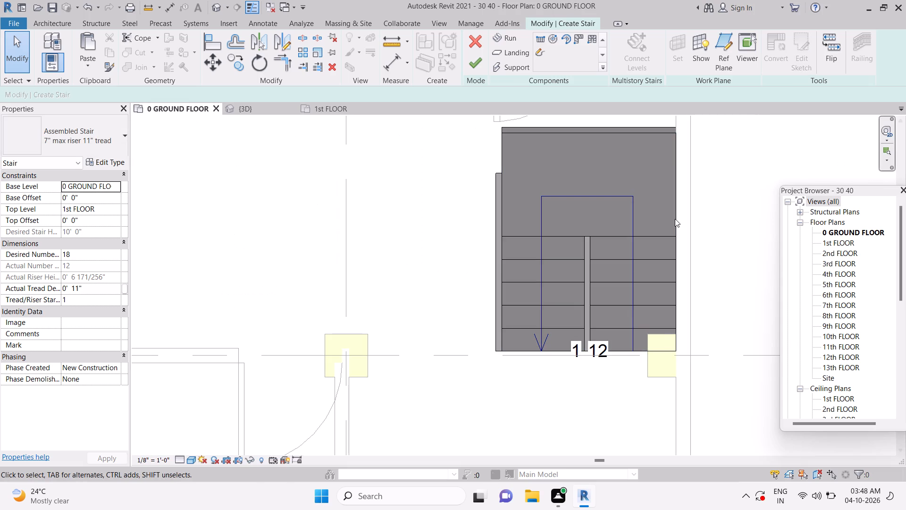
left_click(654, 234)
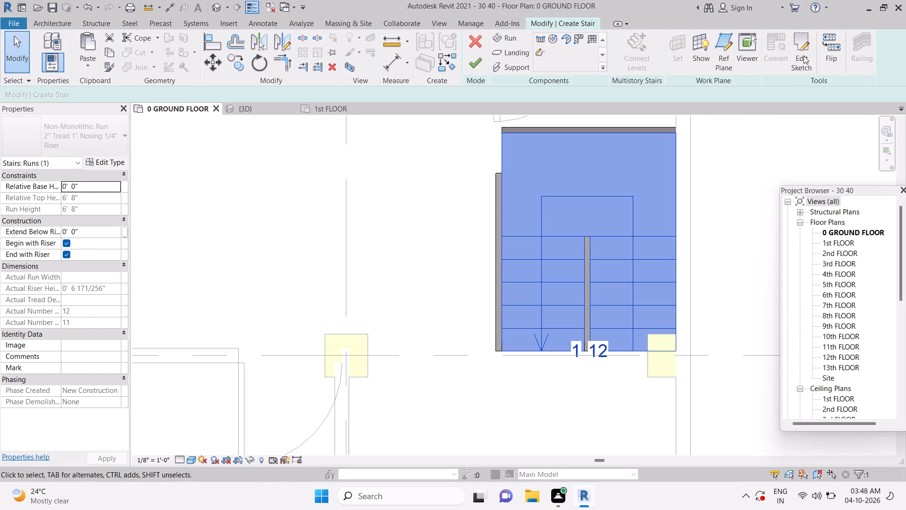
left_click(804, 56)
scroll(568, 212, "down", 1)
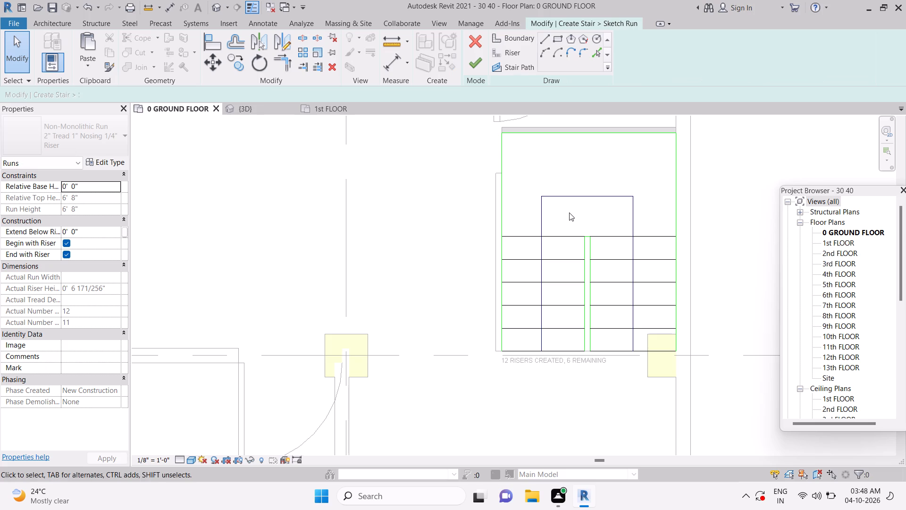
scroll(563, 386, "down", 3)
middle_click_drag(582, 386, 581, 329)
key("Escape")
key("Escape")
key("Escape")
key("Escape")
key("Escape")
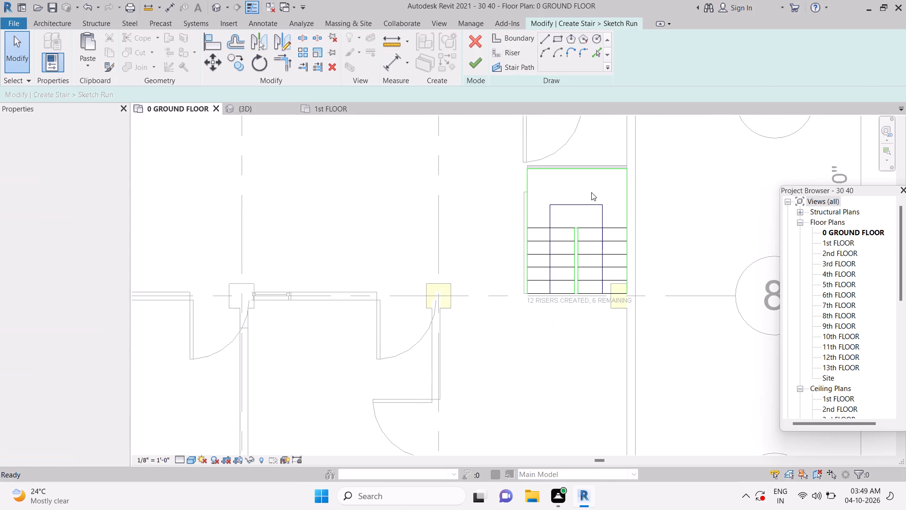
key("Escape")
key("Escape")
key("Escape")
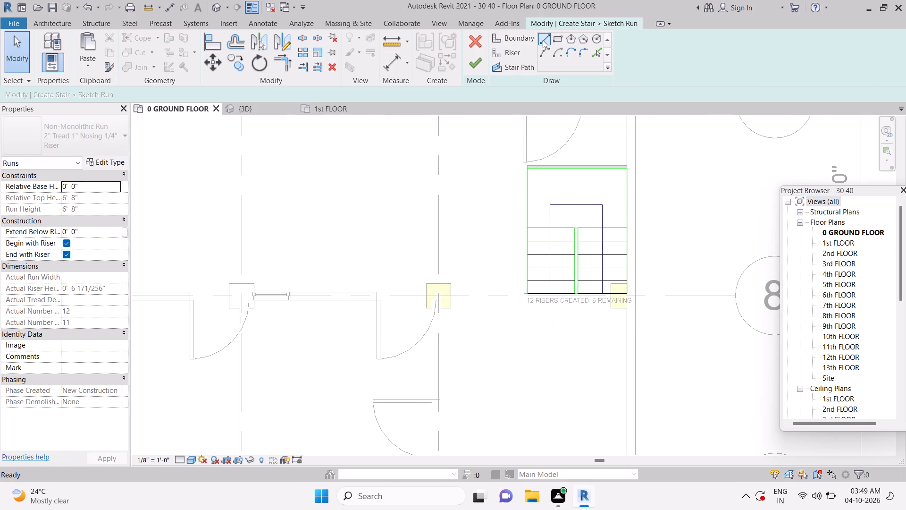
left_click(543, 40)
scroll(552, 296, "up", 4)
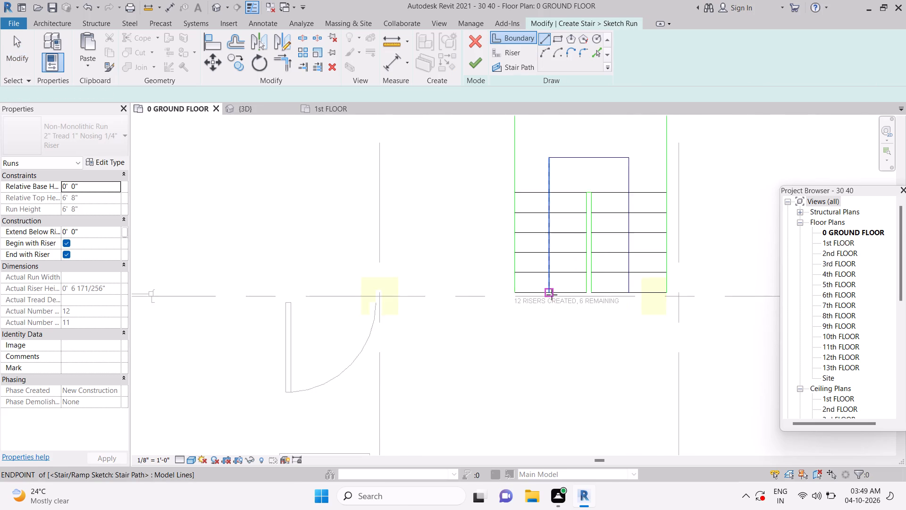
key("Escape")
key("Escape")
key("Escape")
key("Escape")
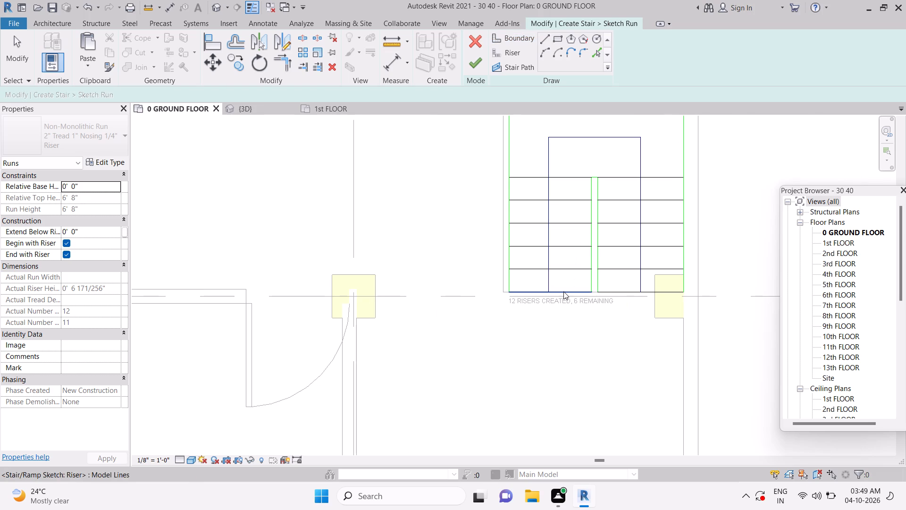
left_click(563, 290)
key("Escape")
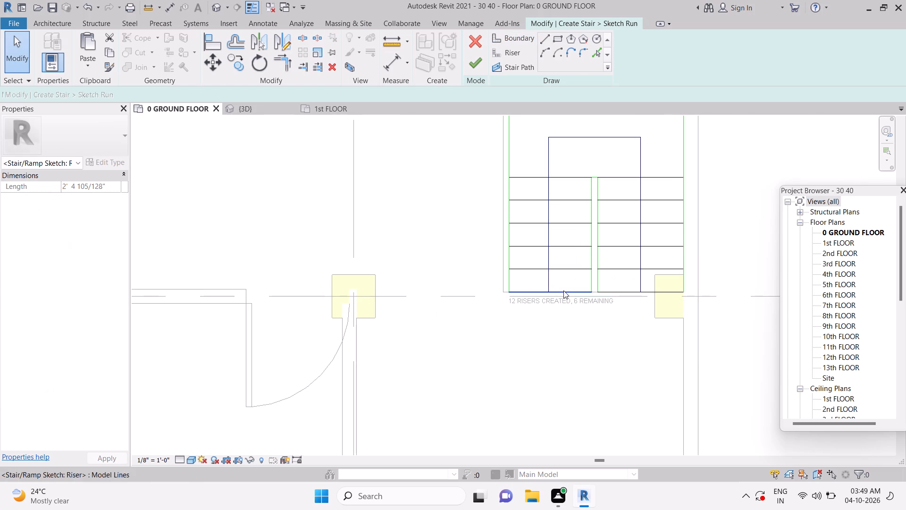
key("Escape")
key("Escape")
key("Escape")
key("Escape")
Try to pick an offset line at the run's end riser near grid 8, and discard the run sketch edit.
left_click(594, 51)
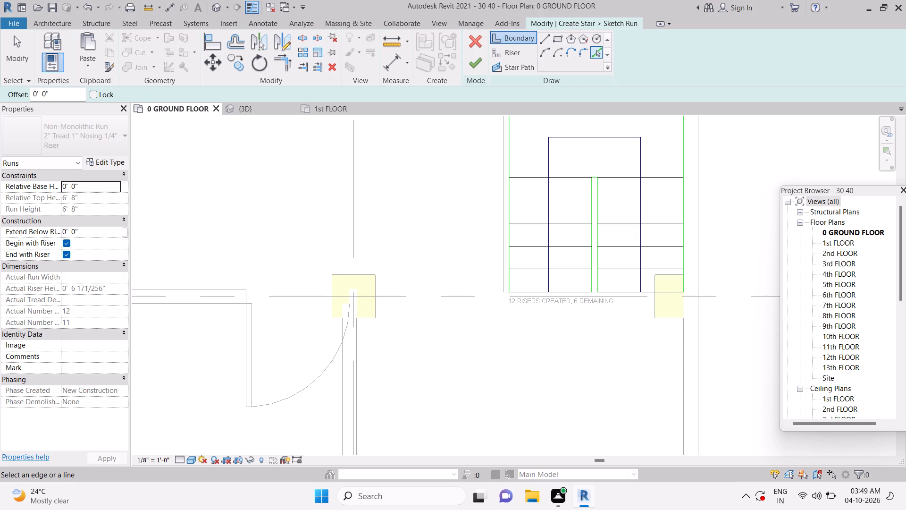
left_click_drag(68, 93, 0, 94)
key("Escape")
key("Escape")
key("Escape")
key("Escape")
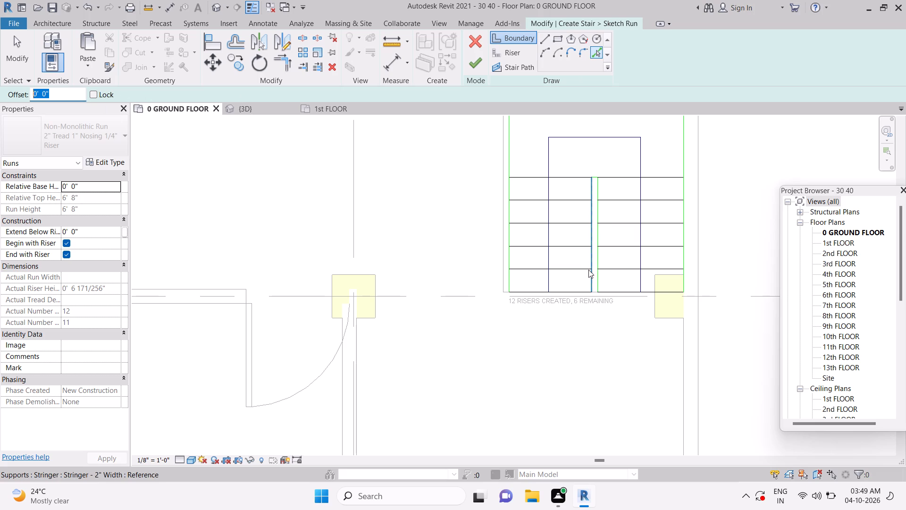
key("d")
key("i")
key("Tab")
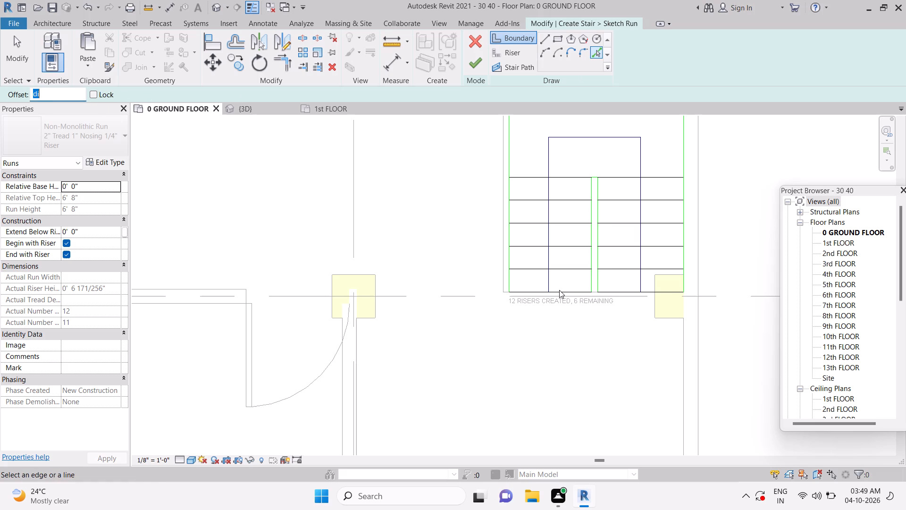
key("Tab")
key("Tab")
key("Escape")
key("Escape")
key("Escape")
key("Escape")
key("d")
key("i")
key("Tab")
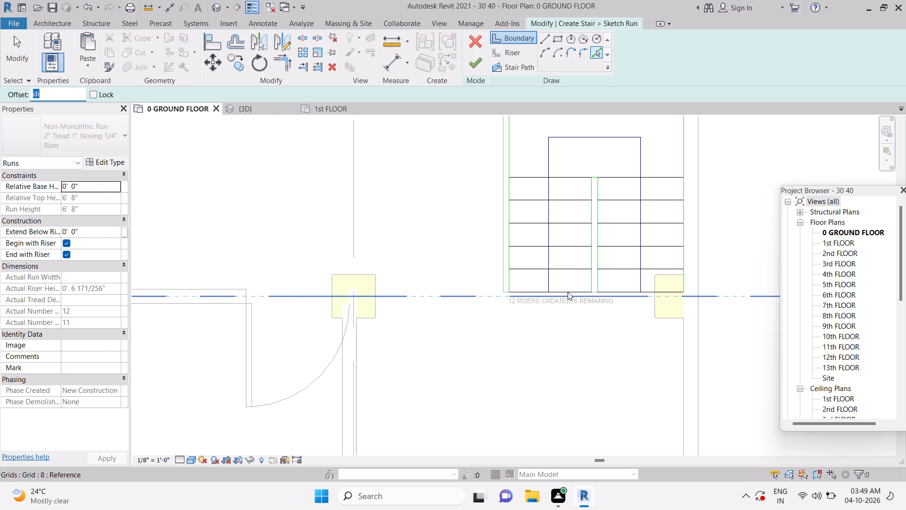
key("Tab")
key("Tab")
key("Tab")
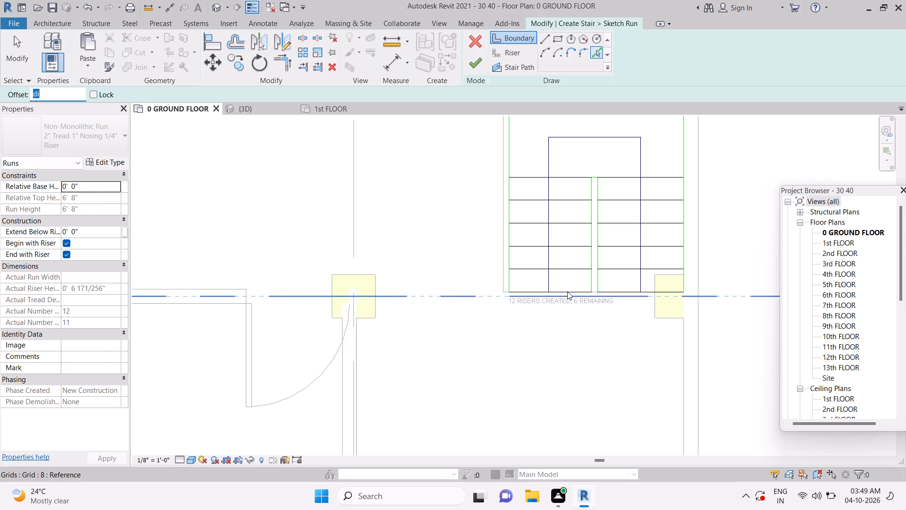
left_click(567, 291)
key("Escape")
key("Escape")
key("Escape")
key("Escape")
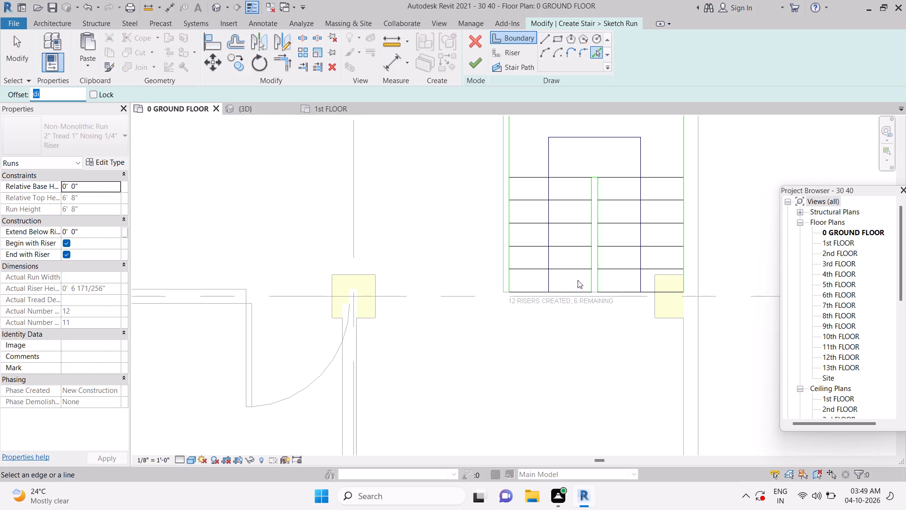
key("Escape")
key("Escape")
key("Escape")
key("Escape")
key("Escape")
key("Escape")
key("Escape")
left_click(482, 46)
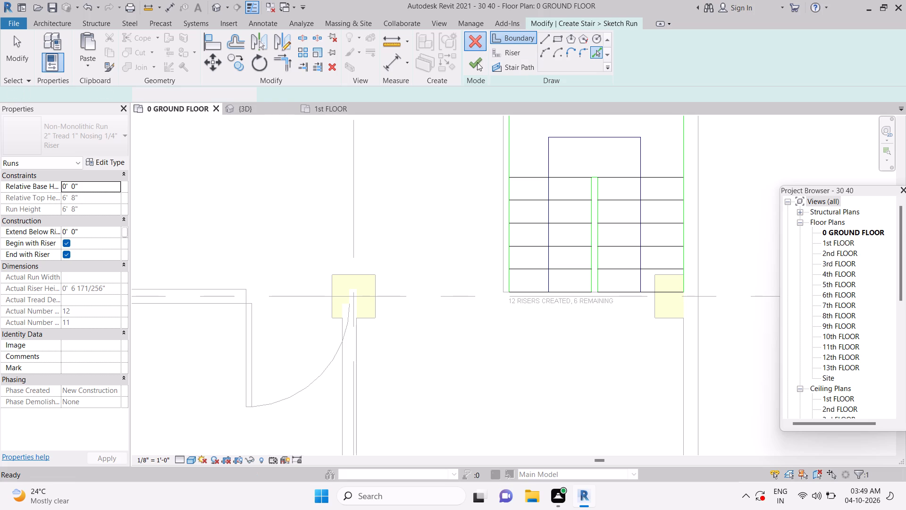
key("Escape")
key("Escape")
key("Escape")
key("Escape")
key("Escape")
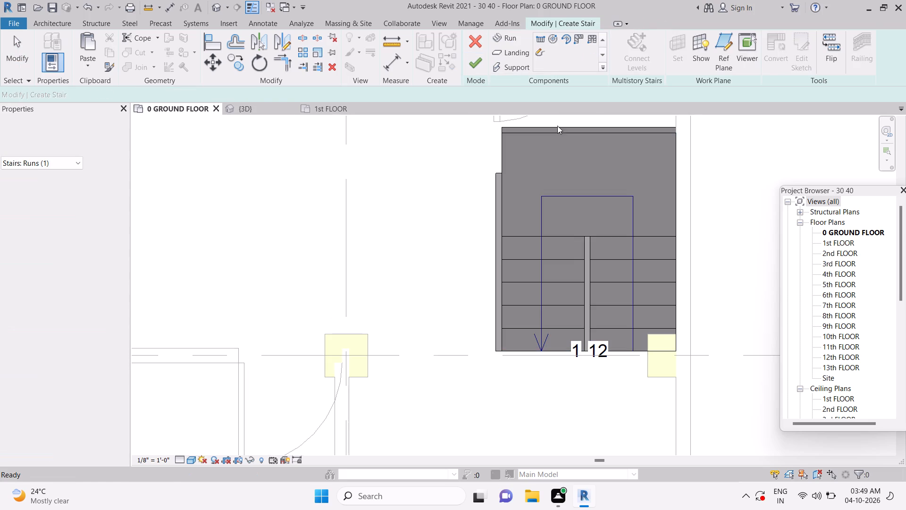
Reopen the sketch of the U-shaped stair run at its flight ends near grid 8.
left_click(554, 130)
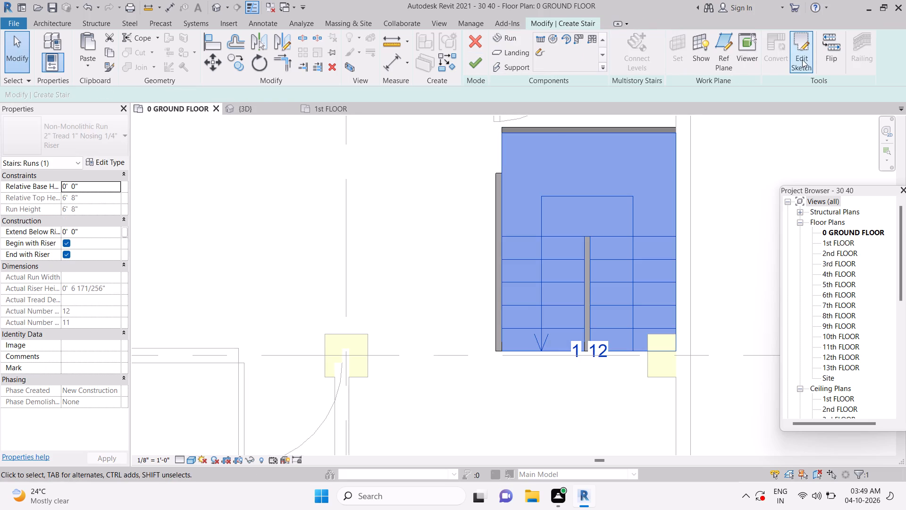
left_click(802, 59)
key("Escape")
key("Escape")
scroll(561, 380, "up", 1)
middle_click_drag(673, 374, 587, 382)
key("Escape")
key("Escape")
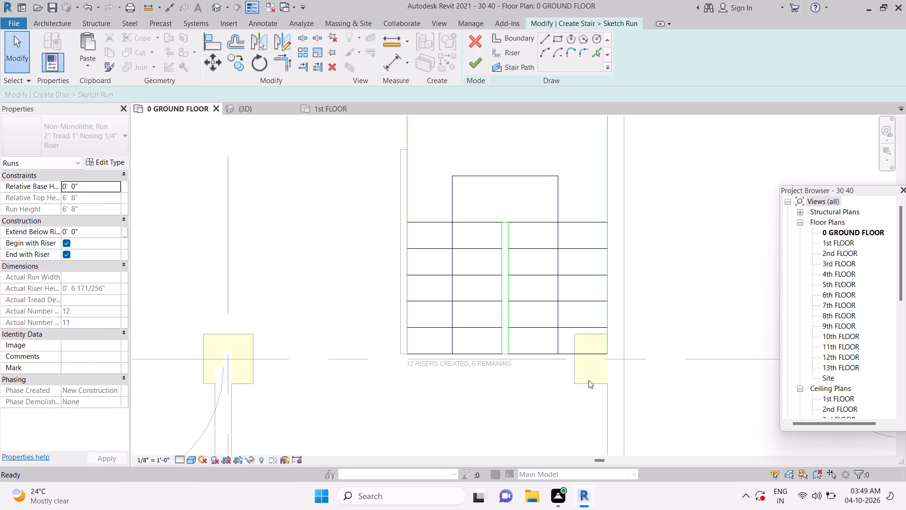
Check the spacing between the last two risers near grid 8 on the column-side flight with an aligned dimension.
key("d")
key("i")
left_click(537, 356)
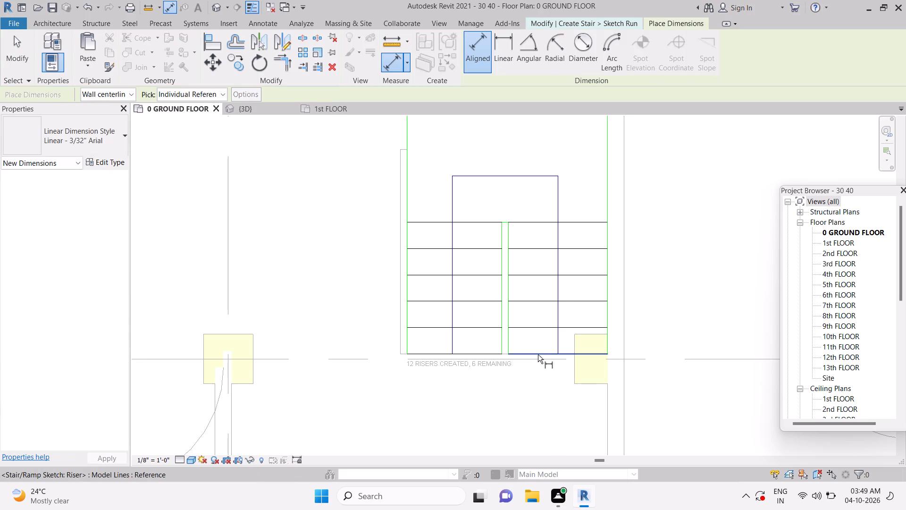
left_click(537, 330)
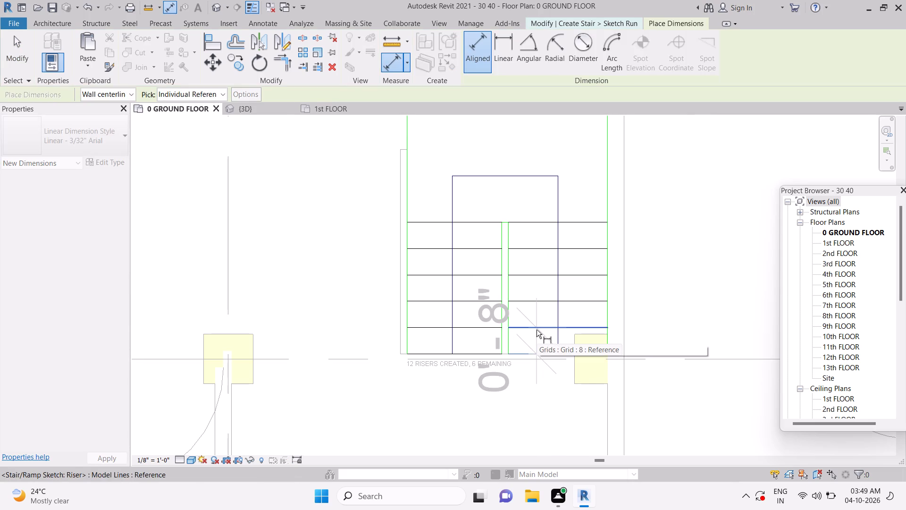
key("Escape")
key("Escape")
key("Escape")
key("Escape")
key("Escape")
key("Escape")
key("Escape")
key("Escape")
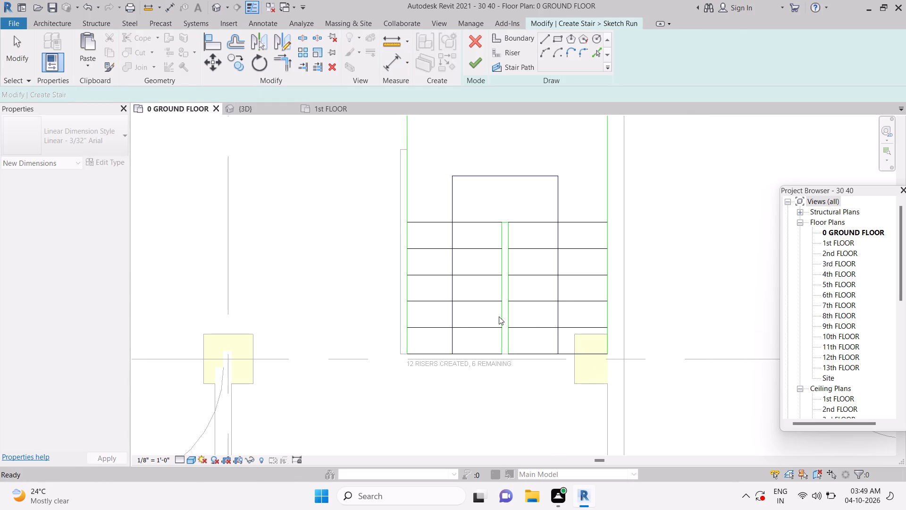
key("Escape")
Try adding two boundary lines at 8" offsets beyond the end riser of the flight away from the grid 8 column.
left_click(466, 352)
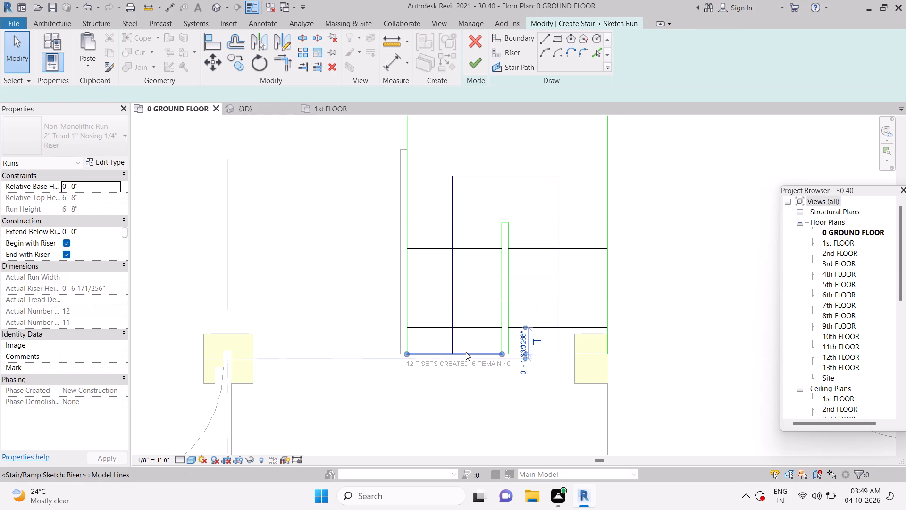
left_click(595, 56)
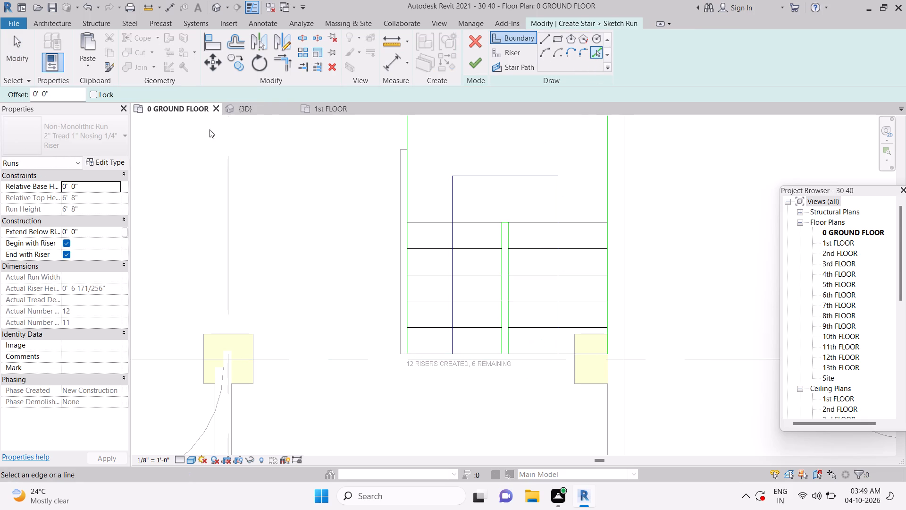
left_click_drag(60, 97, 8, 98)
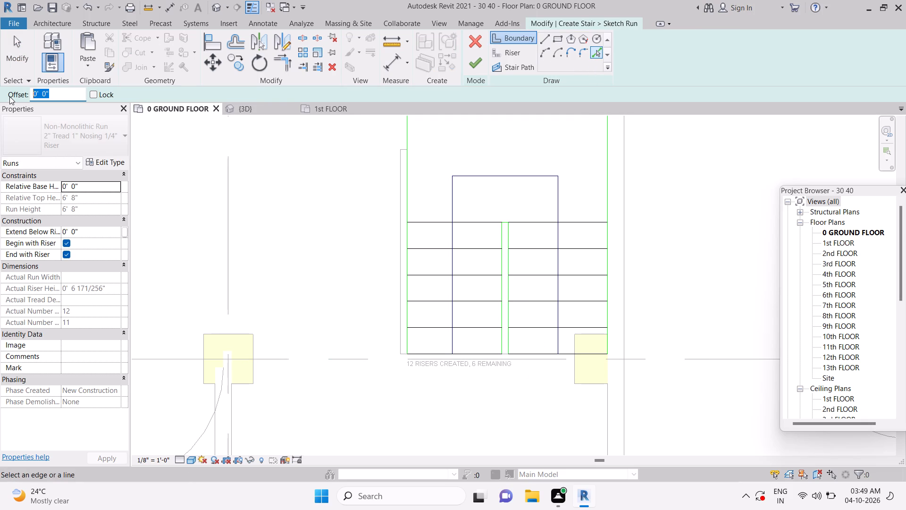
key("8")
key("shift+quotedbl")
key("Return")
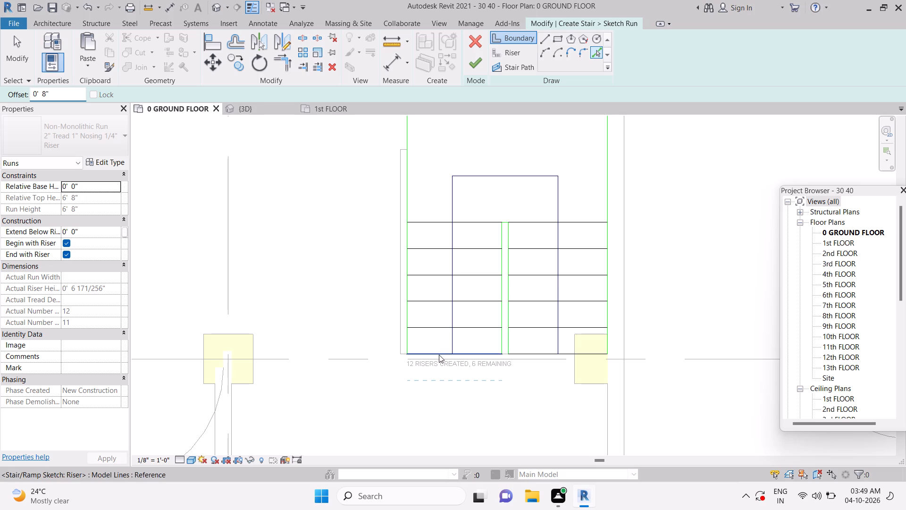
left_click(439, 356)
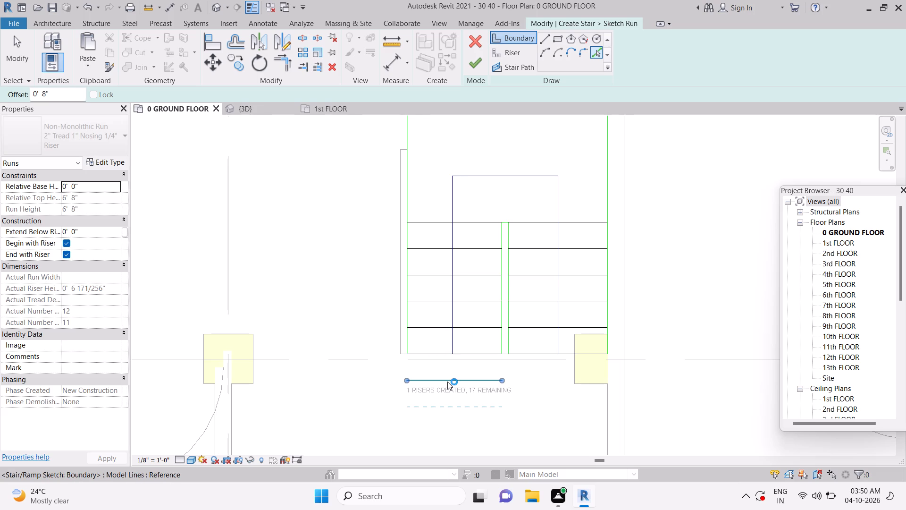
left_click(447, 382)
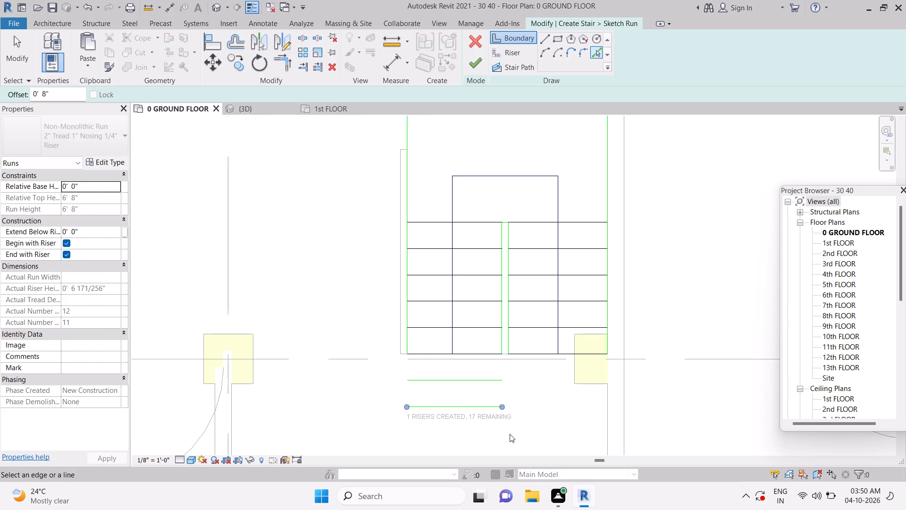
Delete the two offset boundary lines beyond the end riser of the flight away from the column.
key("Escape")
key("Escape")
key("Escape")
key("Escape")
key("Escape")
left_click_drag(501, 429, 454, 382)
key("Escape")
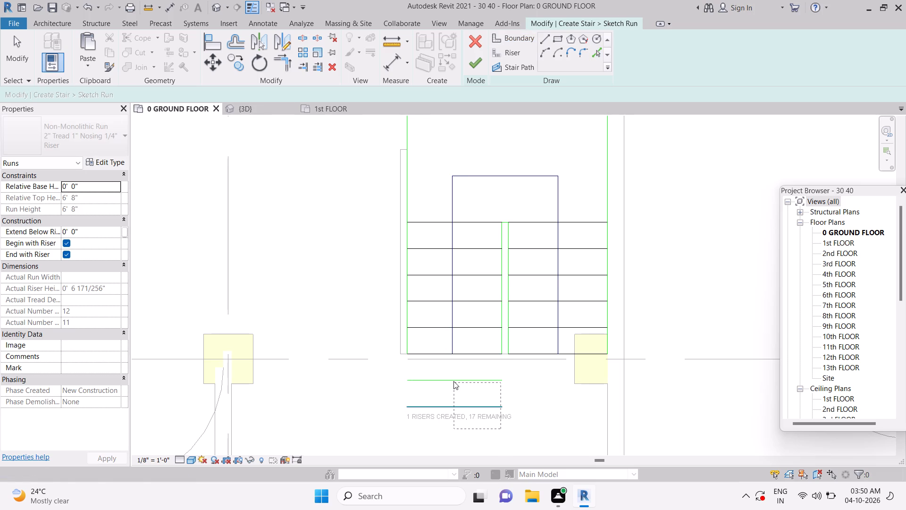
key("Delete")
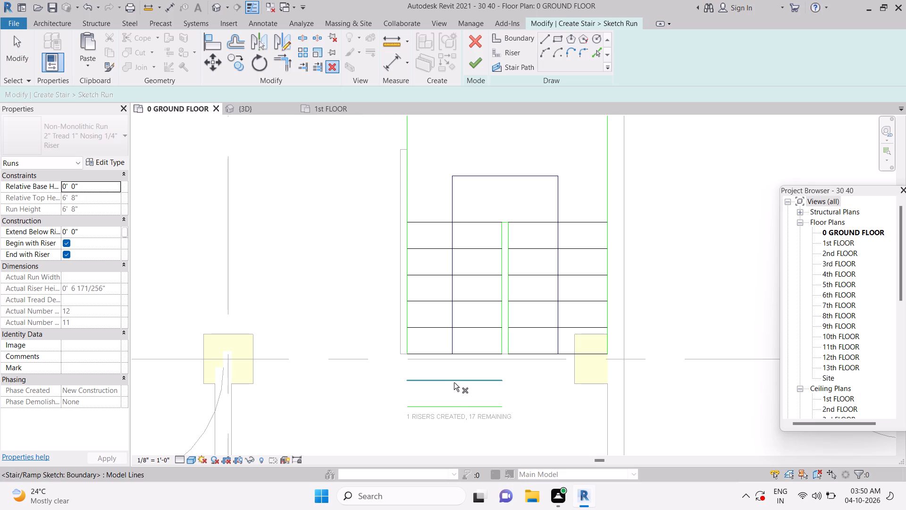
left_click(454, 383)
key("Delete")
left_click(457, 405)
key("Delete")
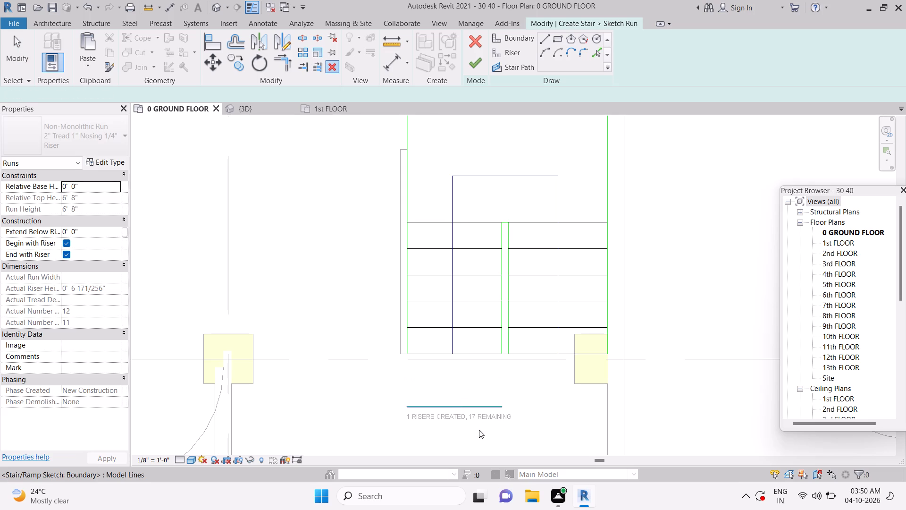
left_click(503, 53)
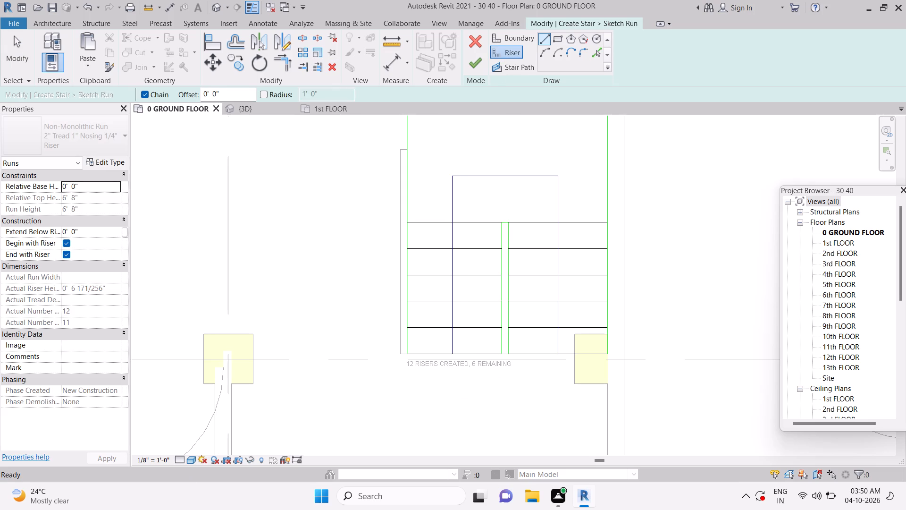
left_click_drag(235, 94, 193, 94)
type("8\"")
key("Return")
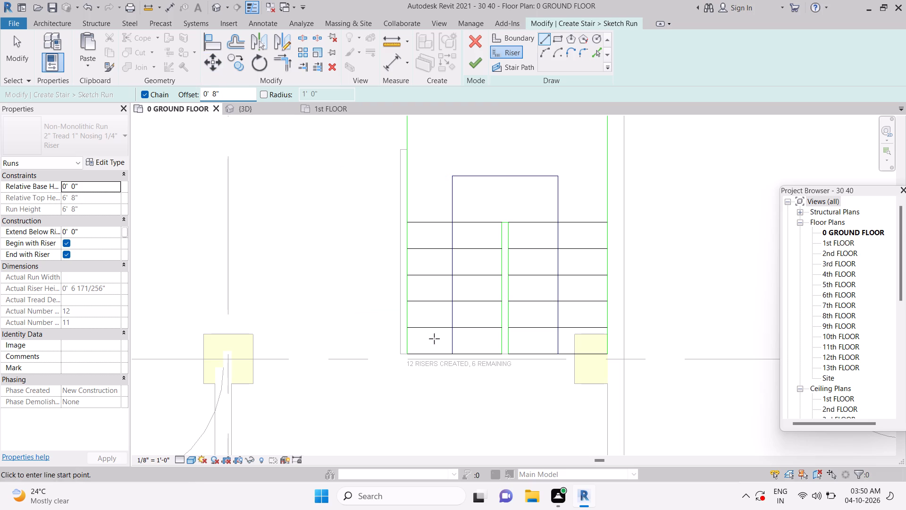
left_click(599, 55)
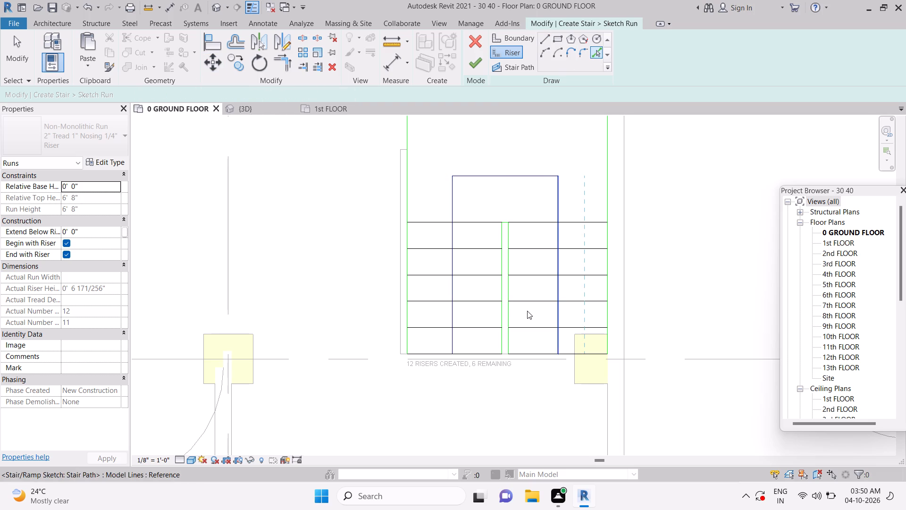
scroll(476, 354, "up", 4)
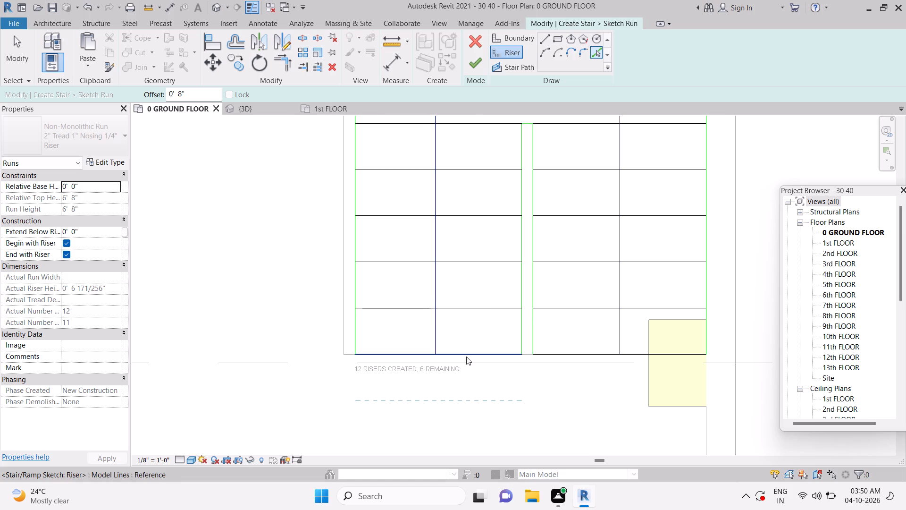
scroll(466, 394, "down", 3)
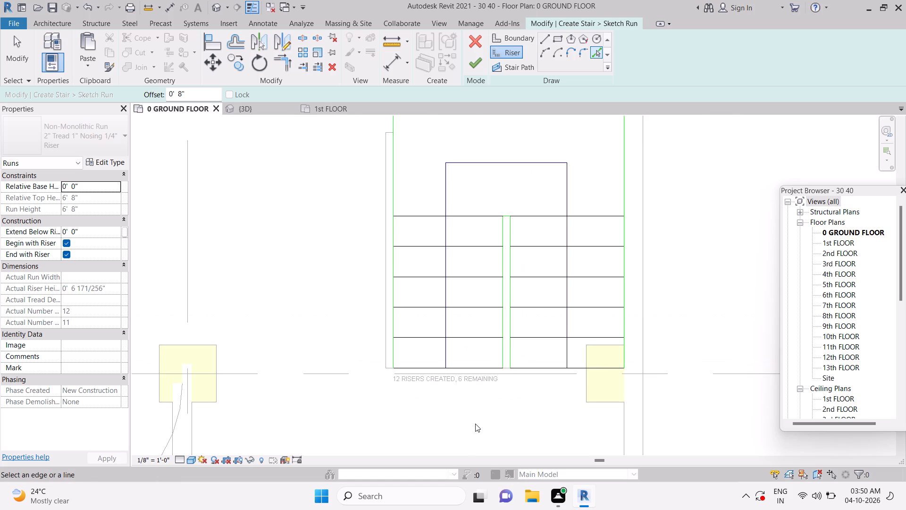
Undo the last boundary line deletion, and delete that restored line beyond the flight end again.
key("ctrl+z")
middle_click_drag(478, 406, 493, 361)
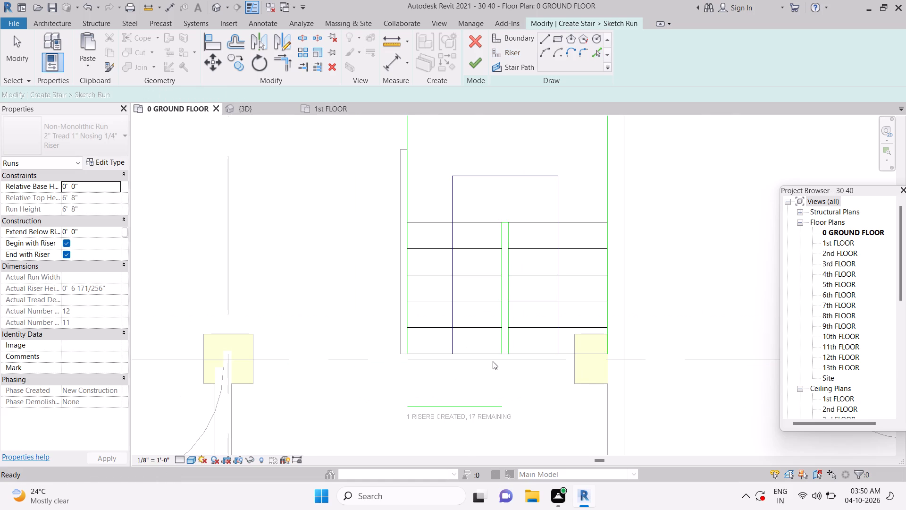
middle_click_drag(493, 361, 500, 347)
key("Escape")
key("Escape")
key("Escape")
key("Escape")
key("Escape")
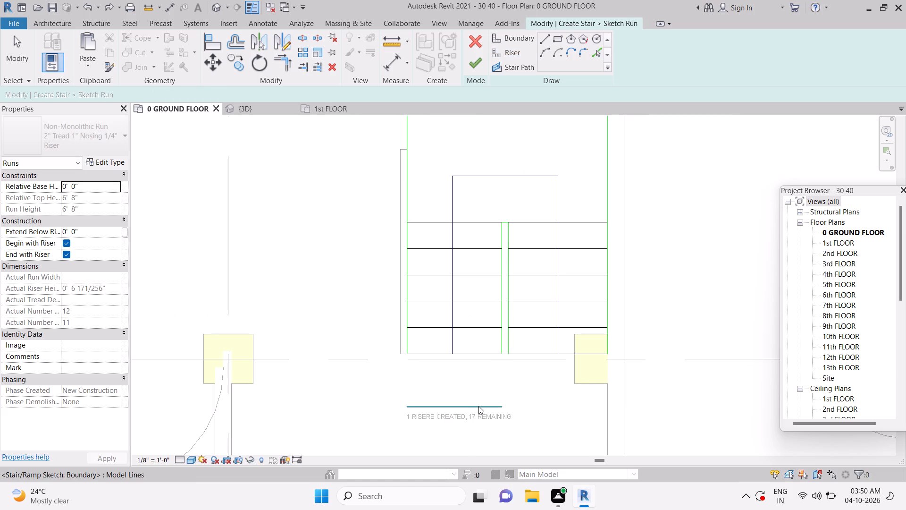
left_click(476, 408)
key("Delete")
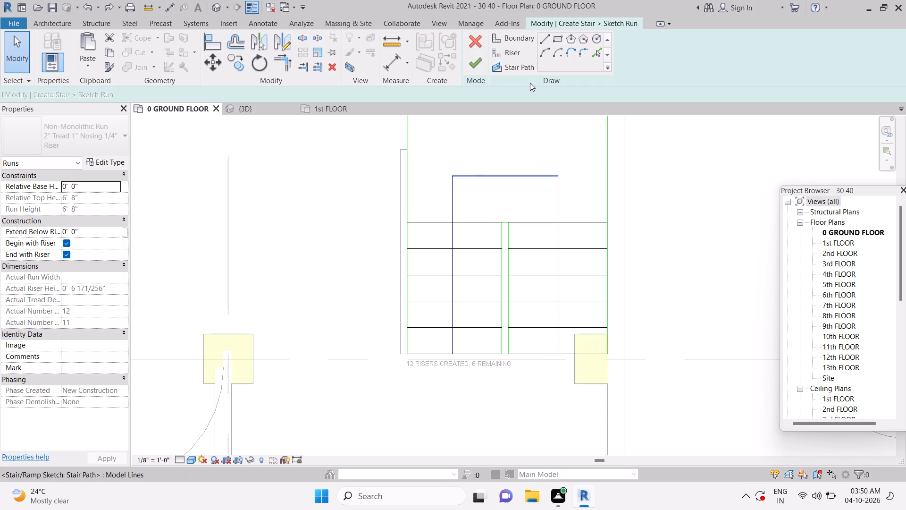
Add four riser lines at successive 8" offsets beyond the end riser of the flight away from the grid 8 column.
left_click(517, 55)
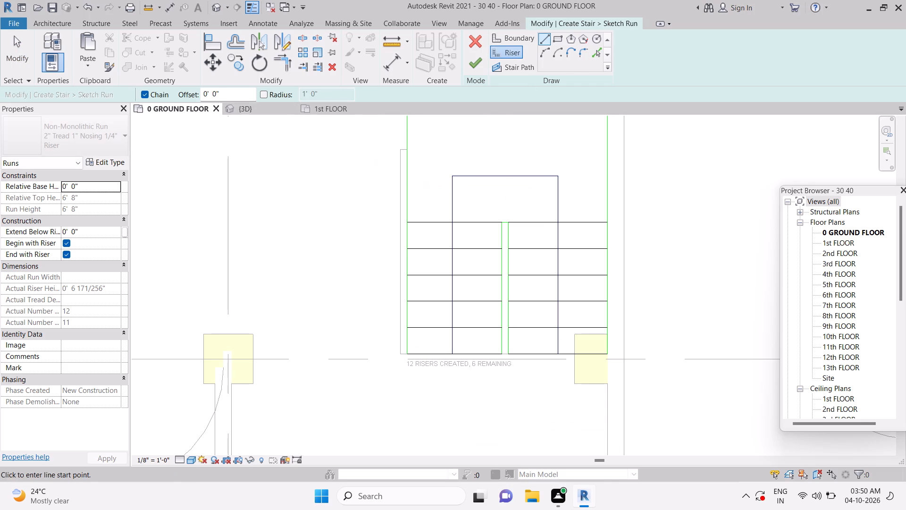
left_click_drag(235, 92, 185, 92)
left_click_drag(180, 92, 164, 92)
key("8")
key("shift+quotedbl")
left_click(591, 55)
left_click(435, 358)
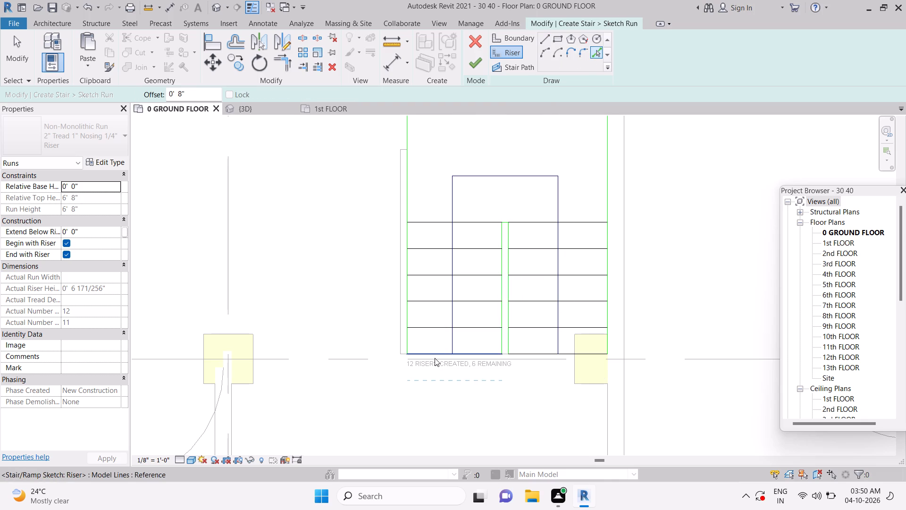
left_click(449, 382)
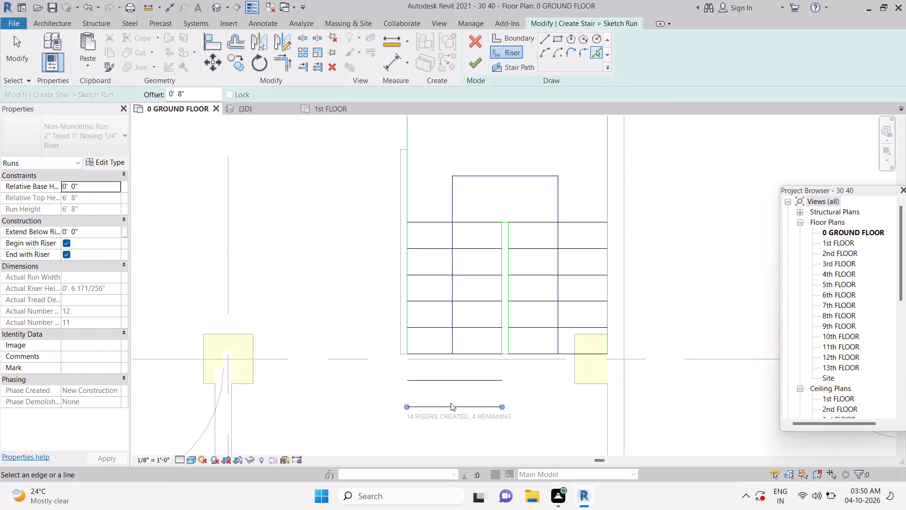
middle_click_drag(450, 406, 454, 303)
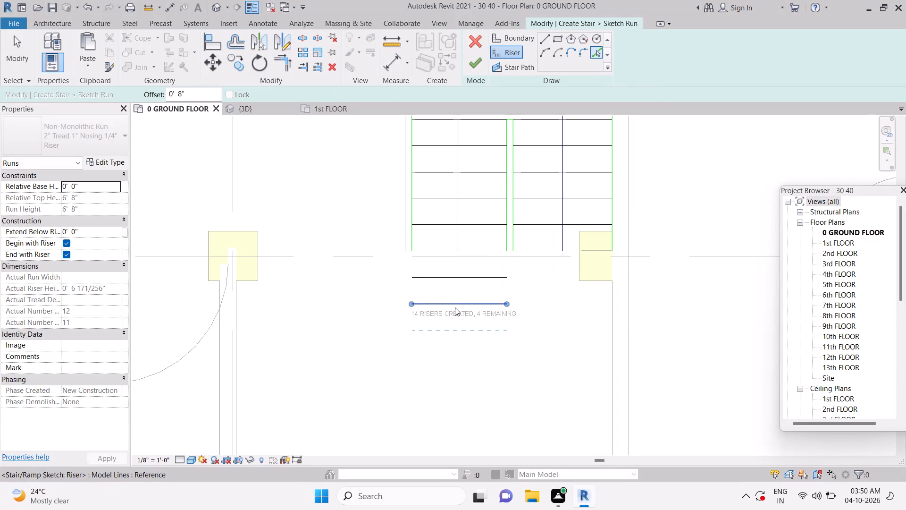
left_click(455, 307)
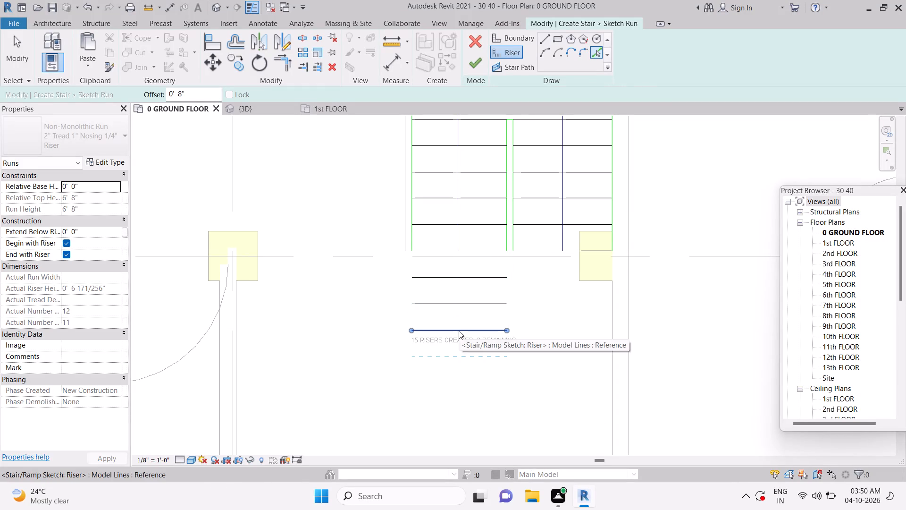
left_click(459, 331)
key("Escape")
key("Escape")
key("Escape")
key("Escape")
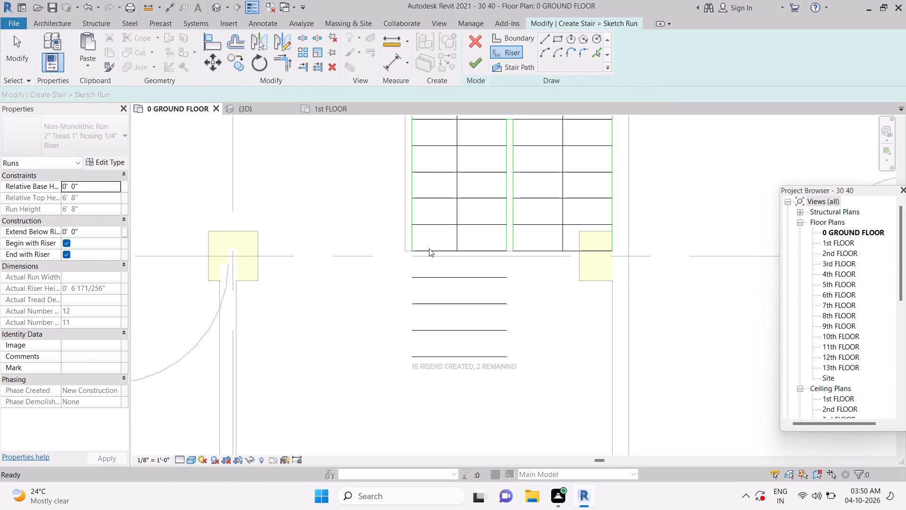
key("Escape")
Extend both boundary lines of the lengthened flight to its outermost new riser with Trim/Extend to Corner.
key("t")
key("r")
left_click(428, 355)
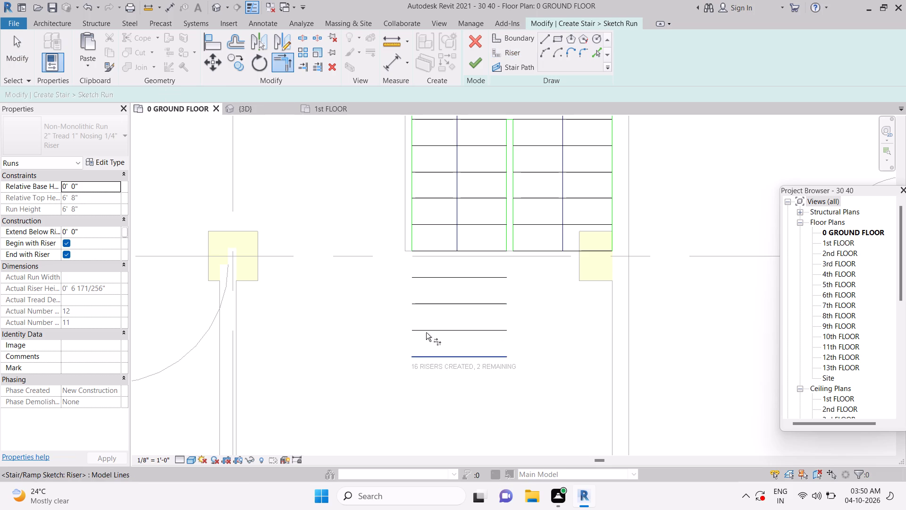
left_click(410, 242)
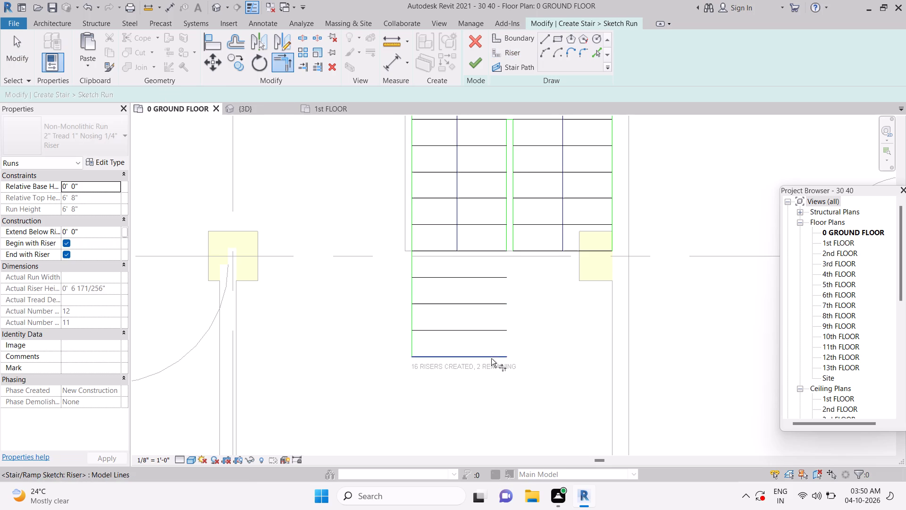
left_click(491, 358)
left_click(505, 234)
key("Escape")
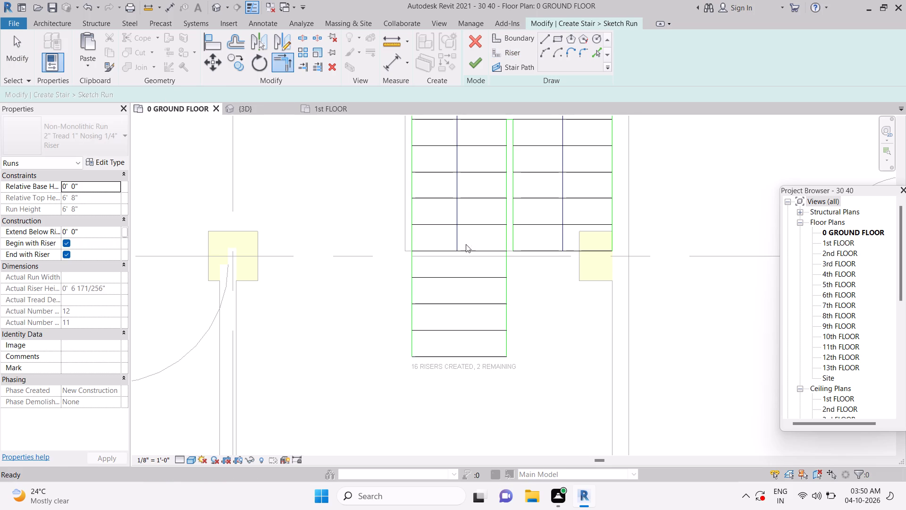
key("Escape")
Delete the old U-shaped stair path: its line along each flight and its connecting line across the landing.
double_click(458, 239)
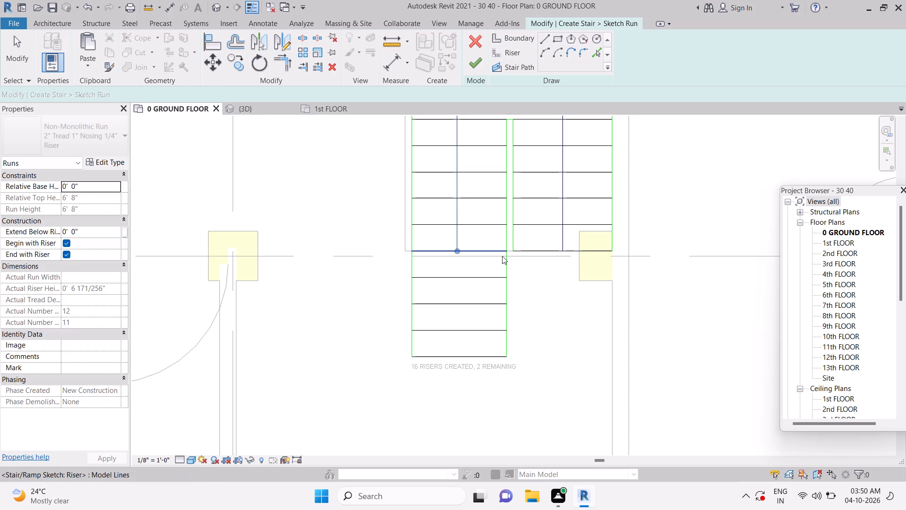
key("Delete")
left_click(561, 241)
key("Delete")
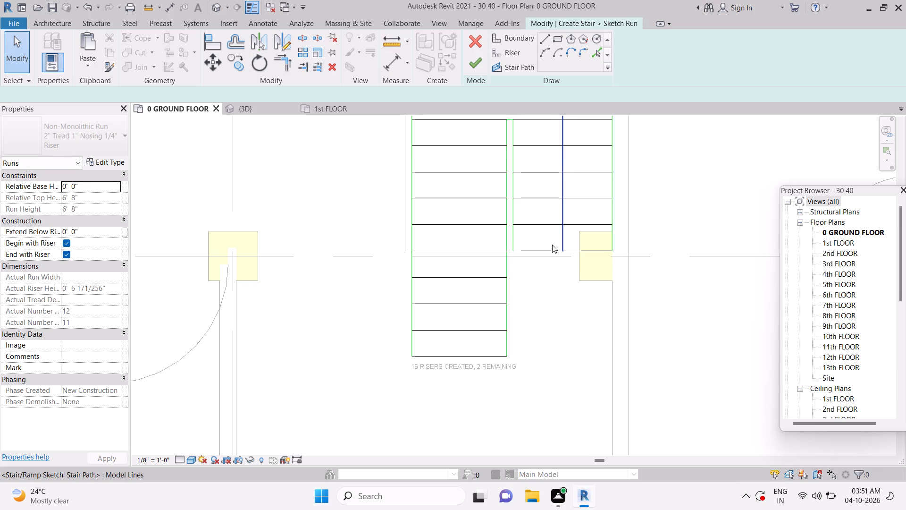
scroll(534, 283, "down", 4)
left_click(526, 158)
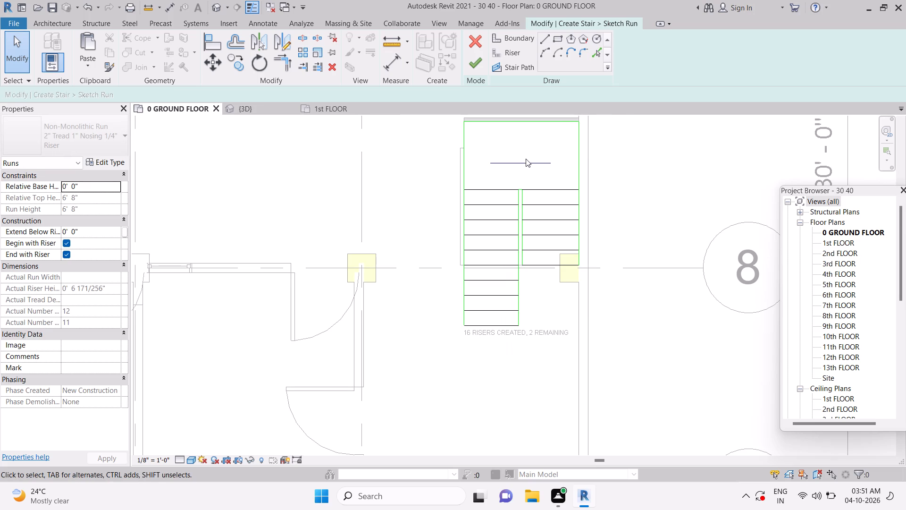
left_click(526, 161)
key("Delete")
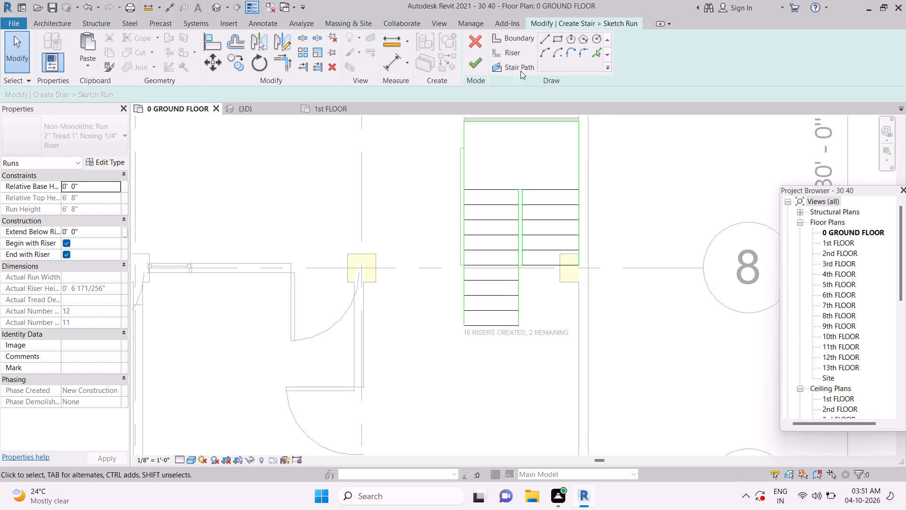
Draw a new U-shaped stair path from the short flight's end riser across the landing to the longer flight's outermost riser, and finish the stair edit.
left_click(520, 70)
left_click(549, 262)
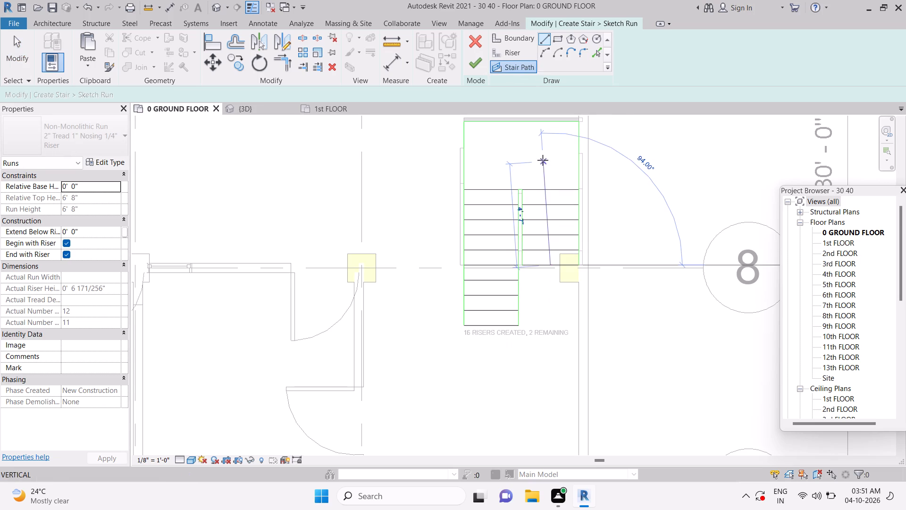
left_click(551, 153)
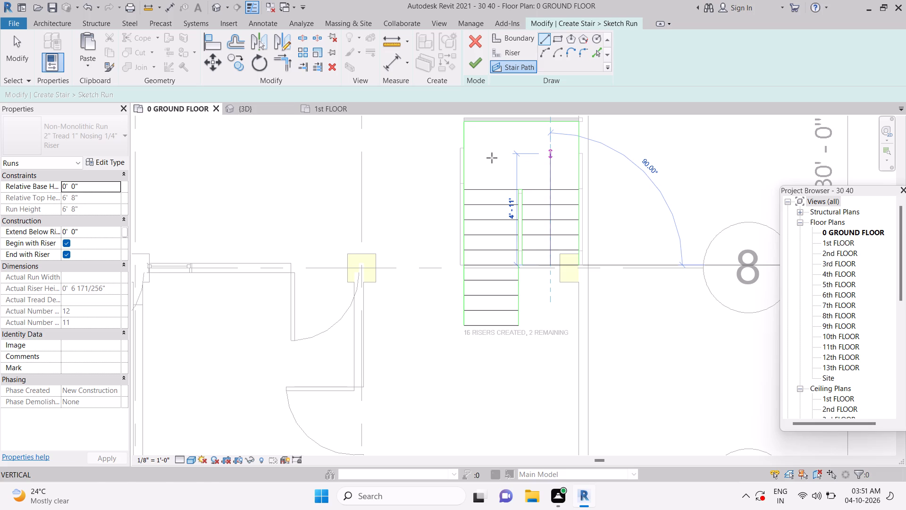
left_click(491, 158)
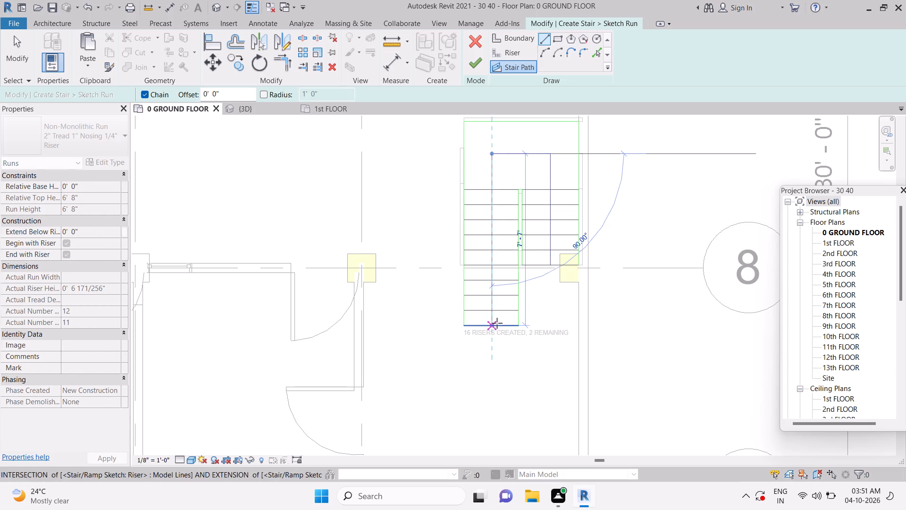
left_click(493, 325)
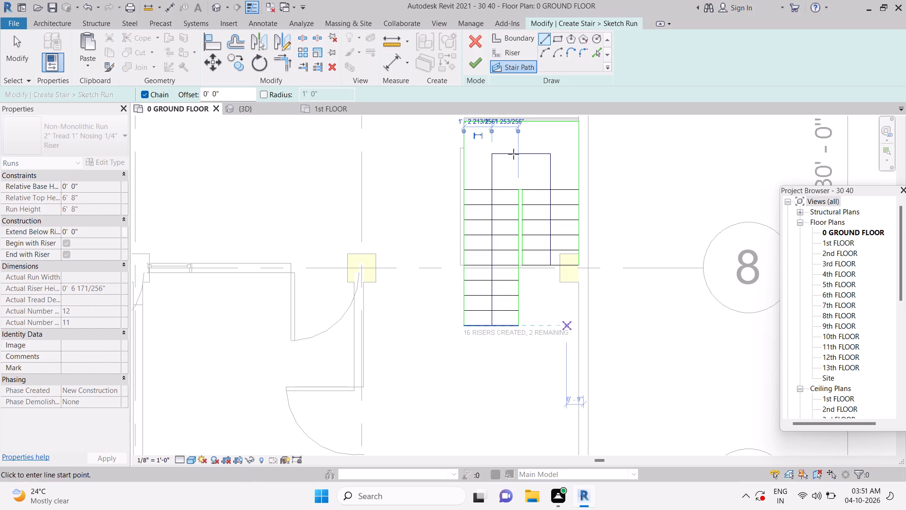
key("Escape")
key("Escape")
key("Escape")
key("Escape")
key("Escape")
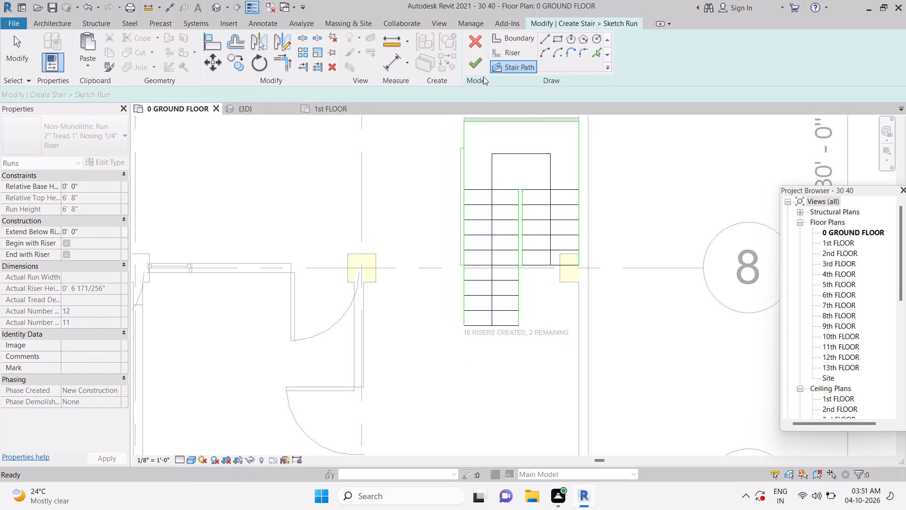
left_click(479, 66)
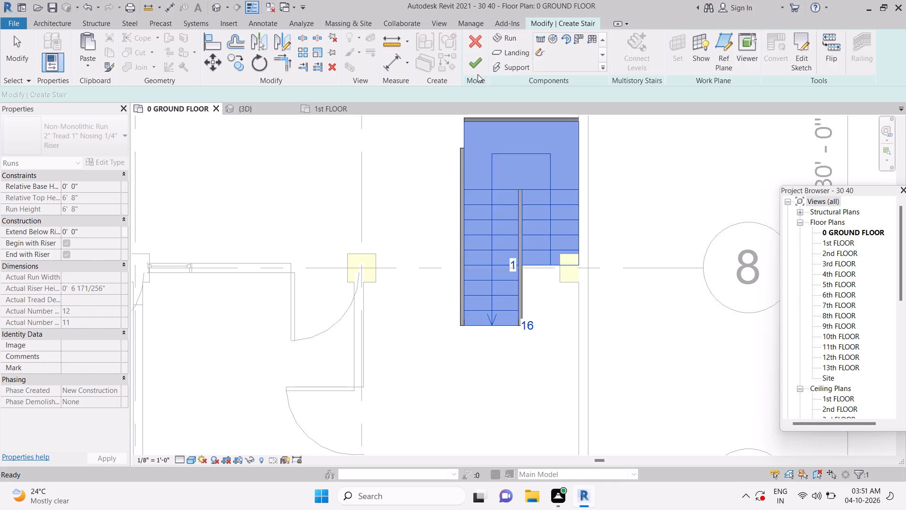
left_click(477, 68)
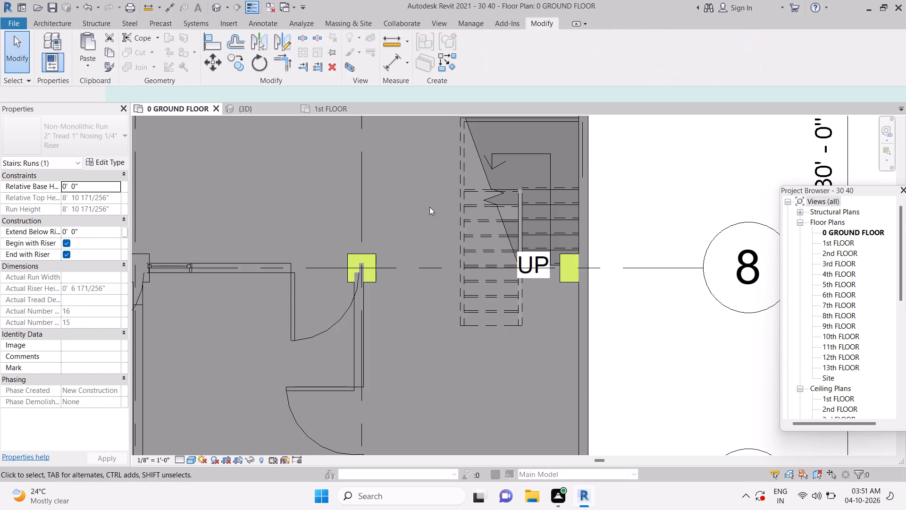
key("Escape")
key("Escape")
Examine the edited stair in the 3D view from the right side, checking its top against the 1st FLOOR level.
left_click(254, 110)
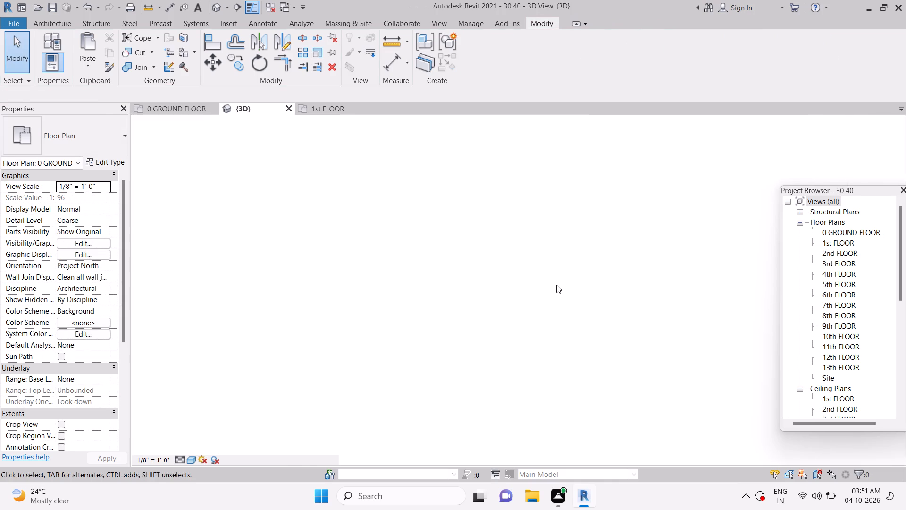
middle_click_drag(562, 331, 501, 265, "shift")
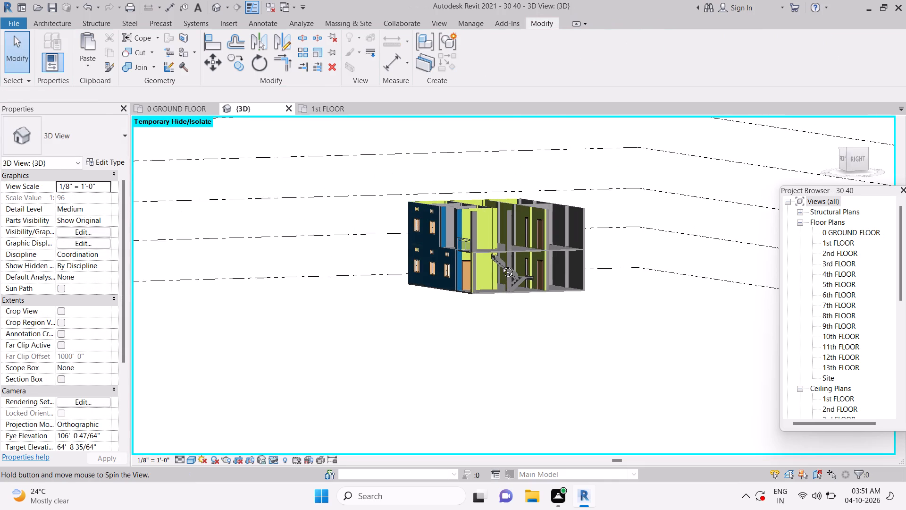
middle_click_drag(501, 265, 500, 264, "shift")
scroll(503, 260, "up", 4)
left_click(855, 160)
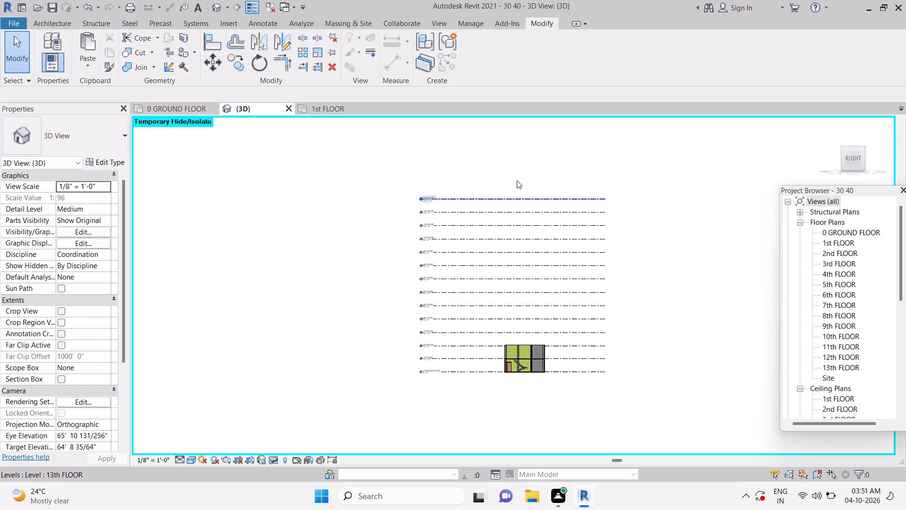
scroll(523, 375, "up", 17)
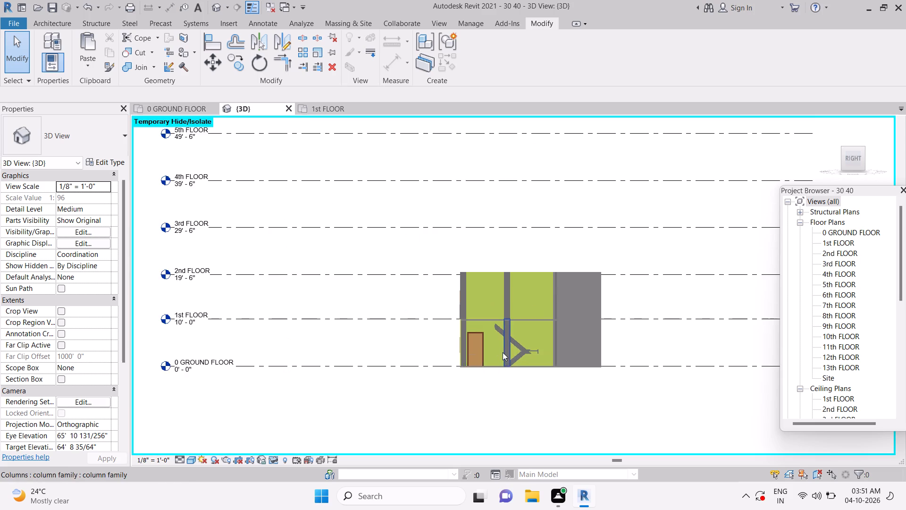
key("Escape")
key("Escape")
key("Escape")
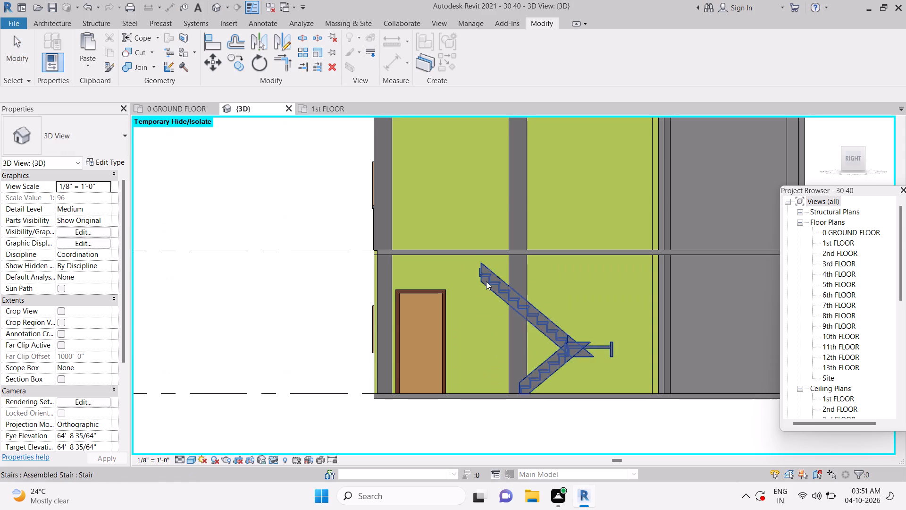
Reopen the stair for editing and open its run sketch in the 0 GROUND FLOOR plan.
double_click(492, 274)
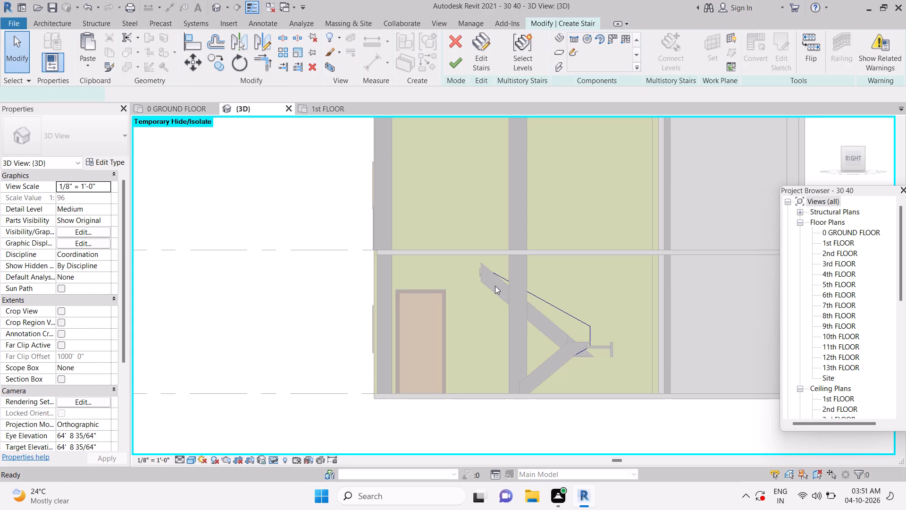
key("Escape")
key("Escape")
key("Escape")
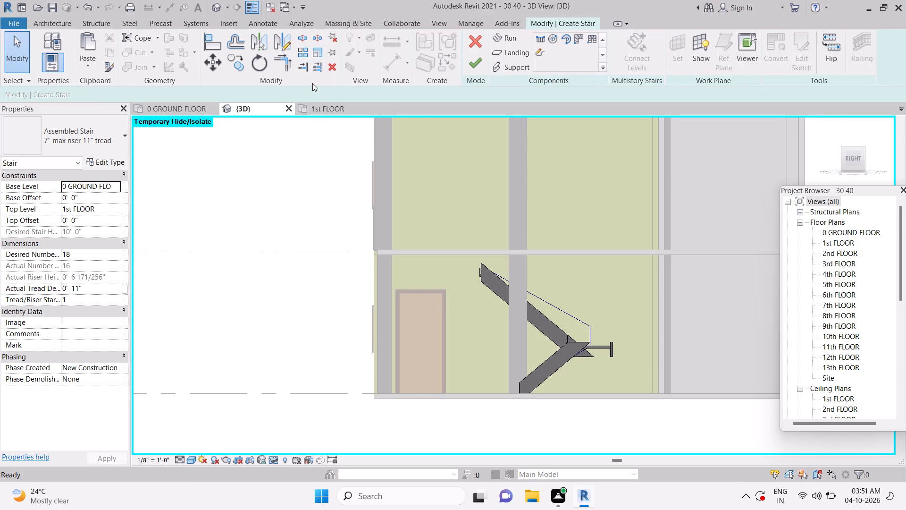
left_click(168, 106)
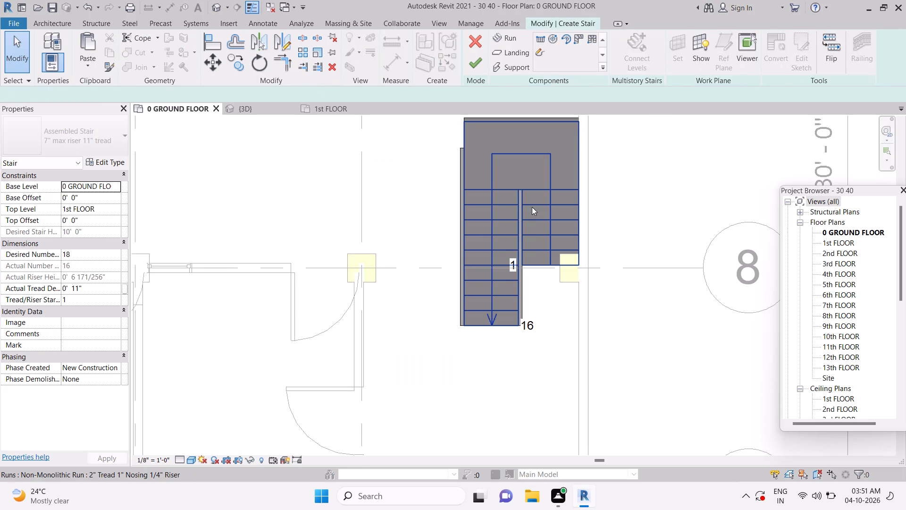
left_click(465, 130)
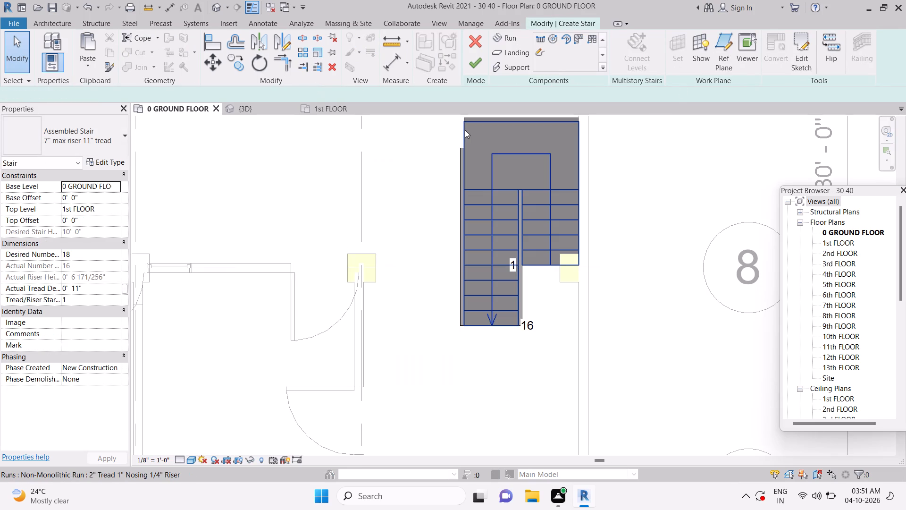
left_click(793, 49)
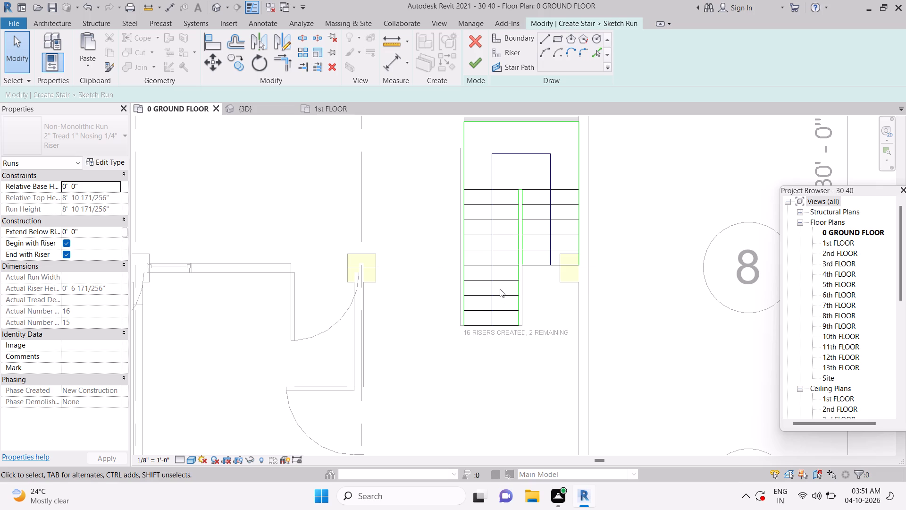
key("Escape")
key("Escape")
key("Escape")
key("Escape")
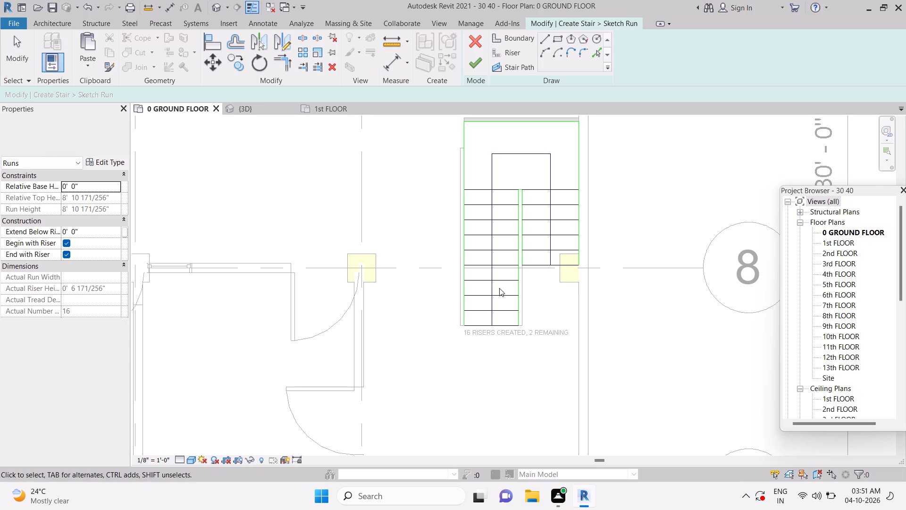
key("Escape")
key("Escape")
key("Escape")
key("Escape")
scroll(498, 330, "up", 2)
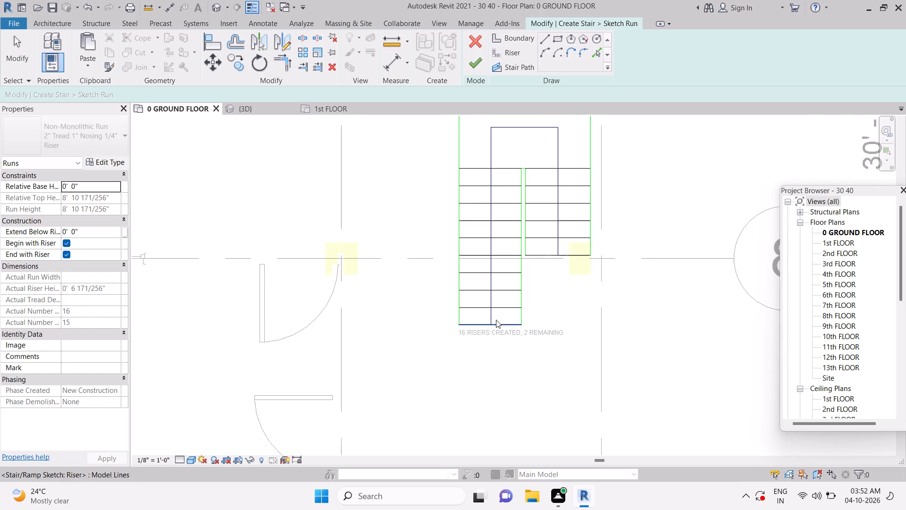
key("Escape")
key("Escape")
key("Escape")
key("Escape")
key("Escape")
key("Escape")
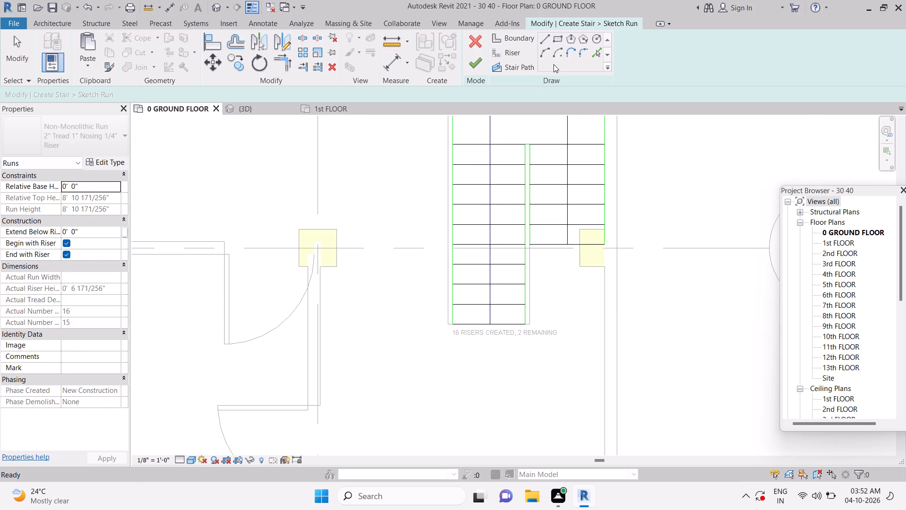
key("Escape")
key("Escape")
key("Escape")
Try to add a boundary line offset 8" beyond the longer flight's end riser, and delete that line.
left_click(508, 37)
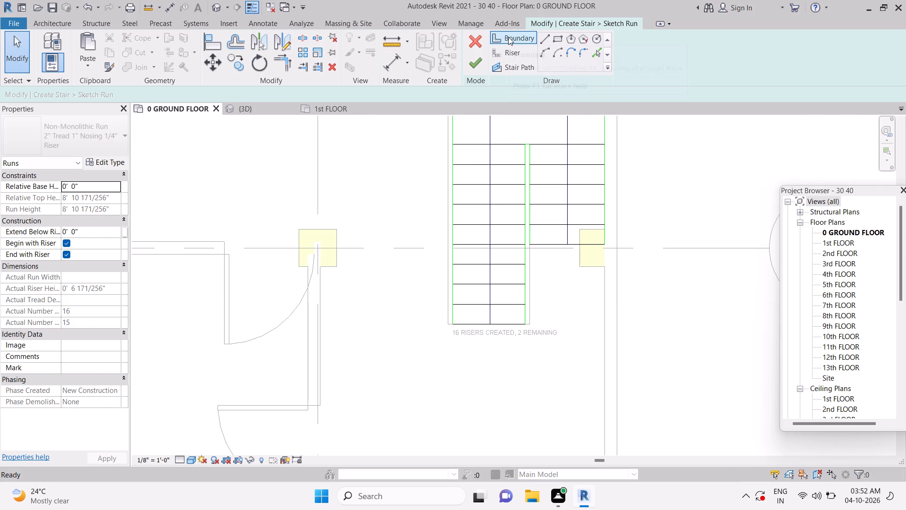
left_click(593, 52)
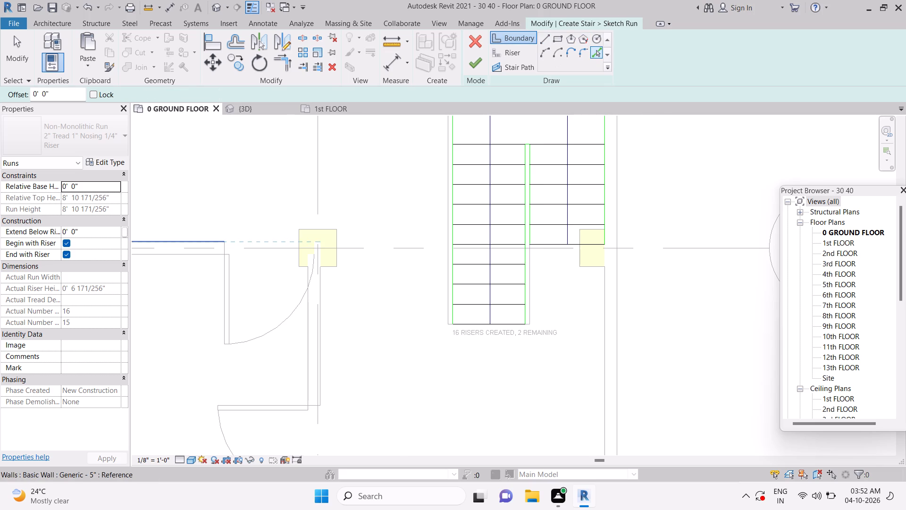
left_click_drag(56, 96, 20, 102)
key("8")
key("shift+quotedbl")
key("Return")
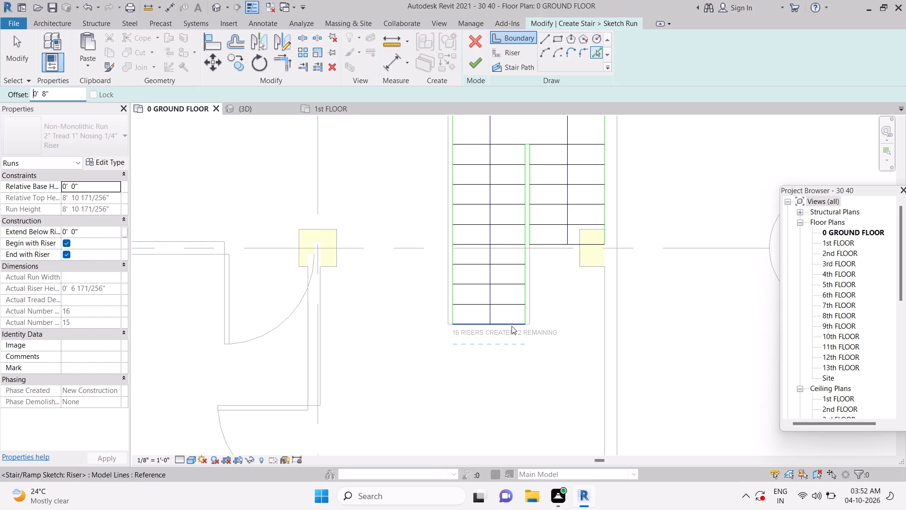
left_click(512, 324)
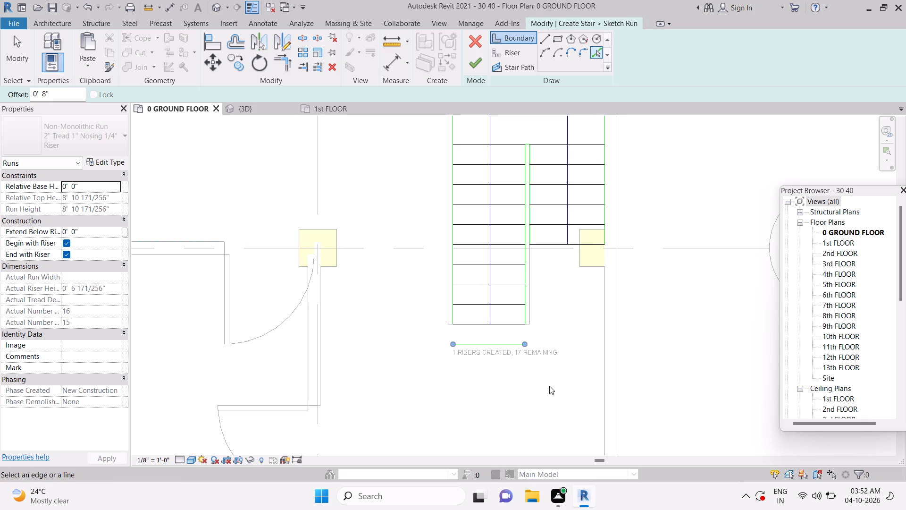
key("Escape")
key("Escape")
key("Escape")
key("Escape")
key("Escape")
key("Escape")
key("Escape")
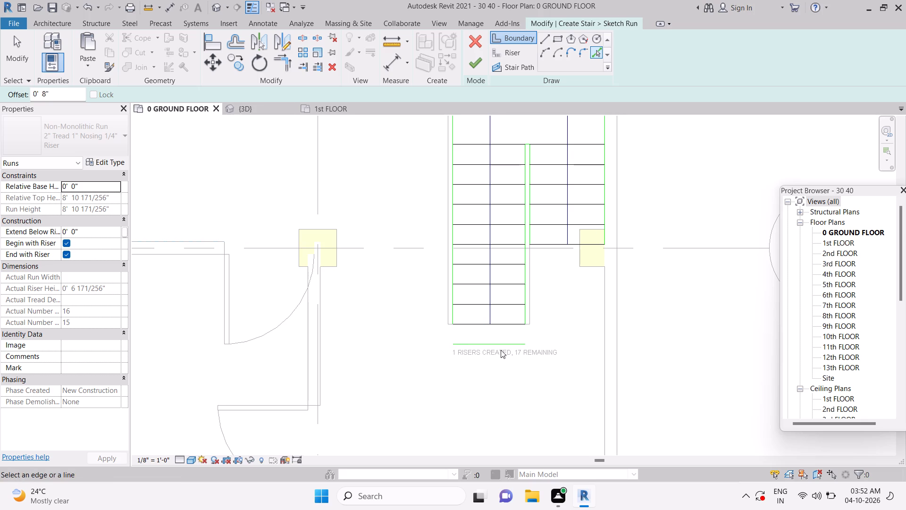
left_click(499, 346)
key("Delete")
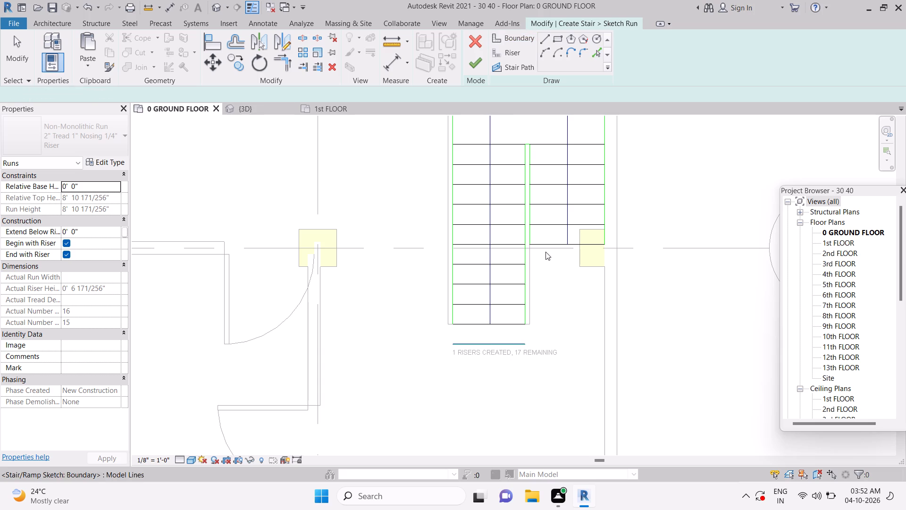
Add three risers beyond the longer flight's end riser, each offset 8" from the previous one.
left_click(509, 50)
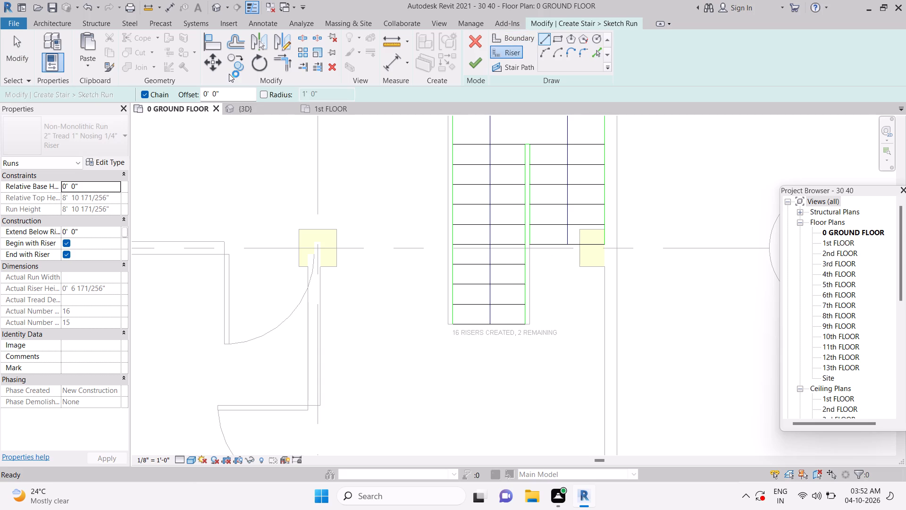
left_click_drag(227, 89, 178, 102)
type("8'")
key("Return")
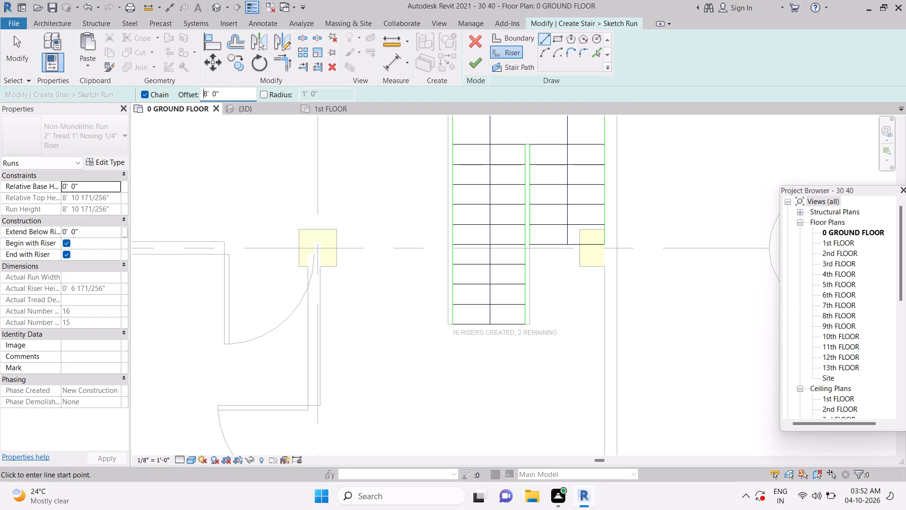
left_click_drag(227, 91, 185, 97)
type("8'")
key("Return")
left_click_drag(227, 95, 227, 96)
left_click_drag(227, 96, 189, 101)
key("BackSpace")
type("8\"")
key("Return")
scroll(192, 101, "up", 2)
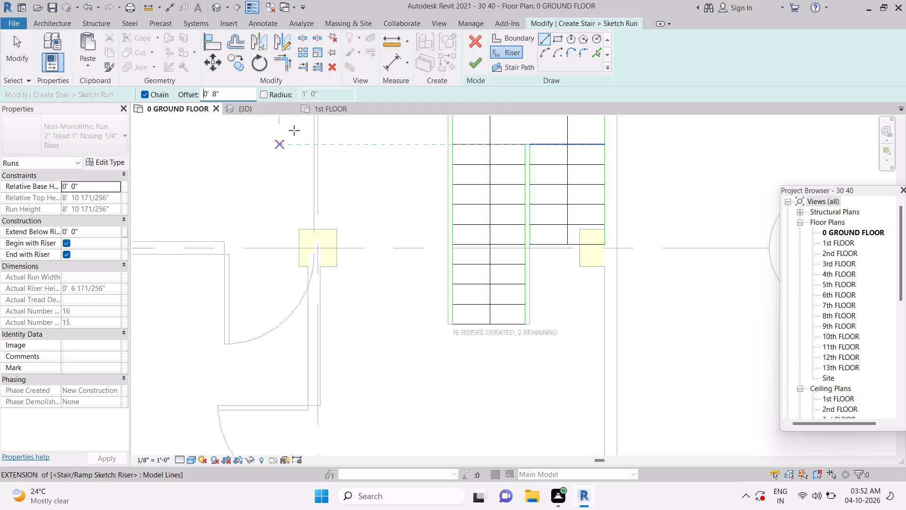
left_click(592, 51)
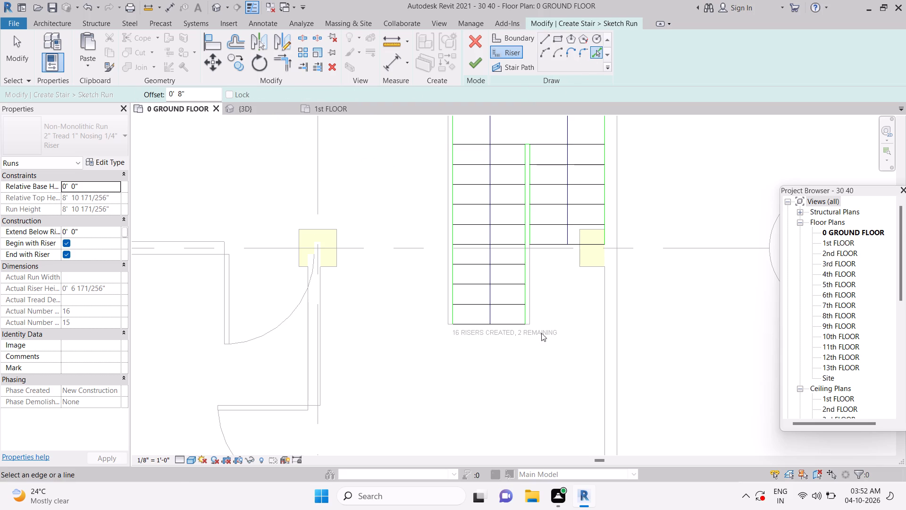
left_click(505, 326)
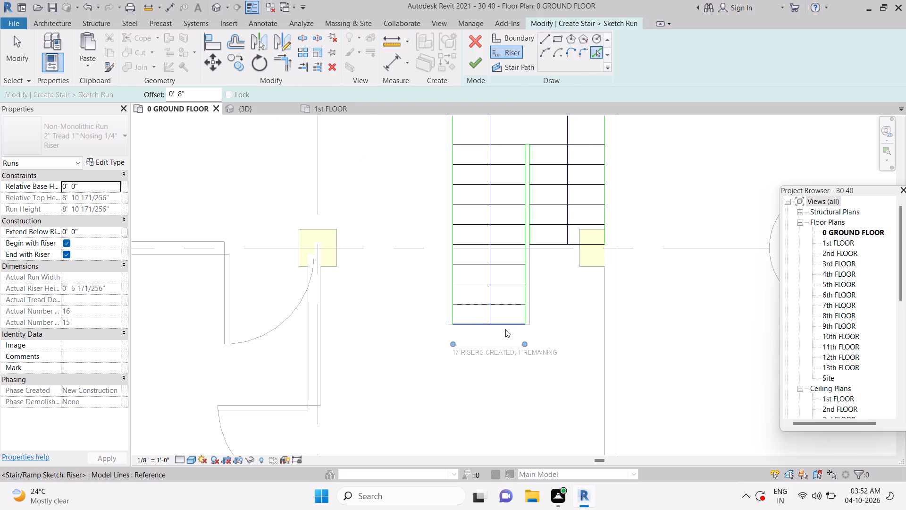
left_click(494, 346)
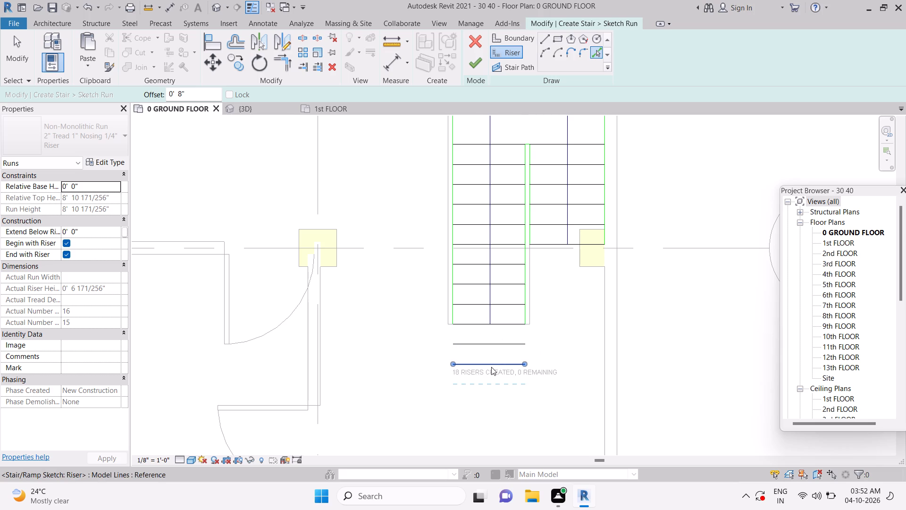
left_click(491, 368)
key("Escape")
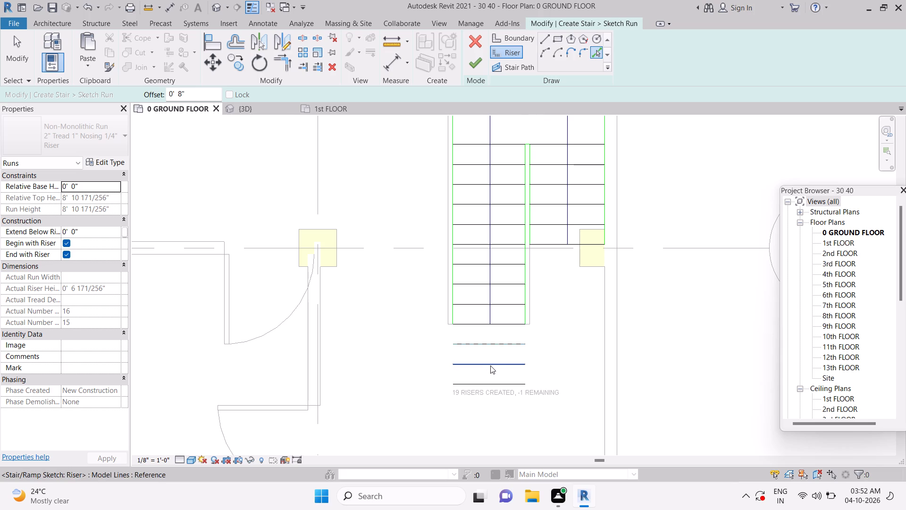
key("Escape")
key("Escape")
key("Escape")
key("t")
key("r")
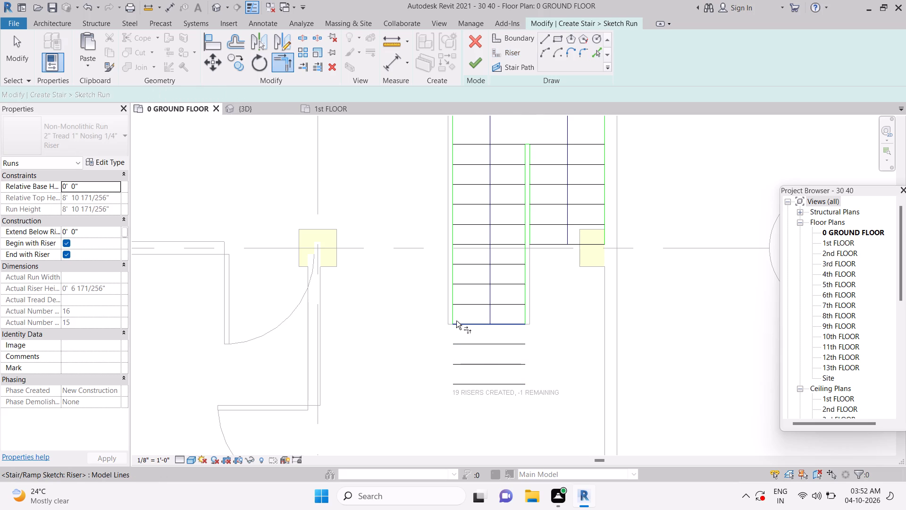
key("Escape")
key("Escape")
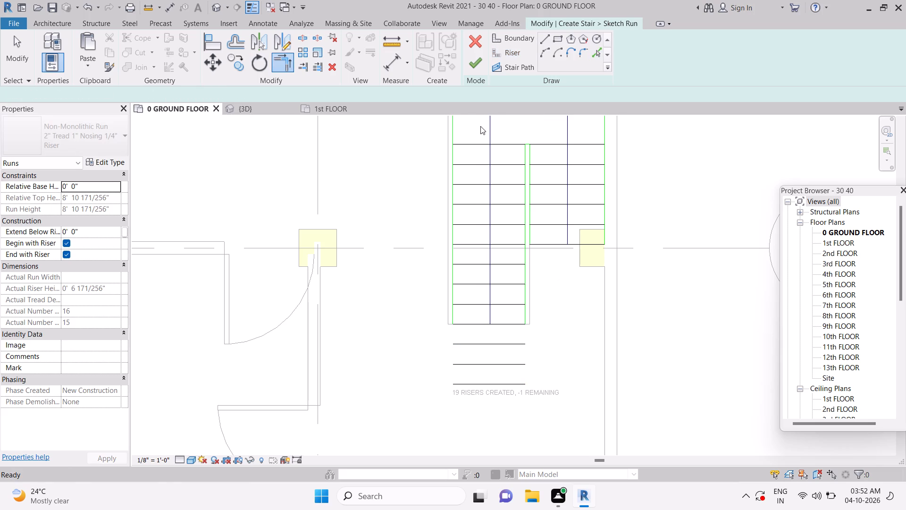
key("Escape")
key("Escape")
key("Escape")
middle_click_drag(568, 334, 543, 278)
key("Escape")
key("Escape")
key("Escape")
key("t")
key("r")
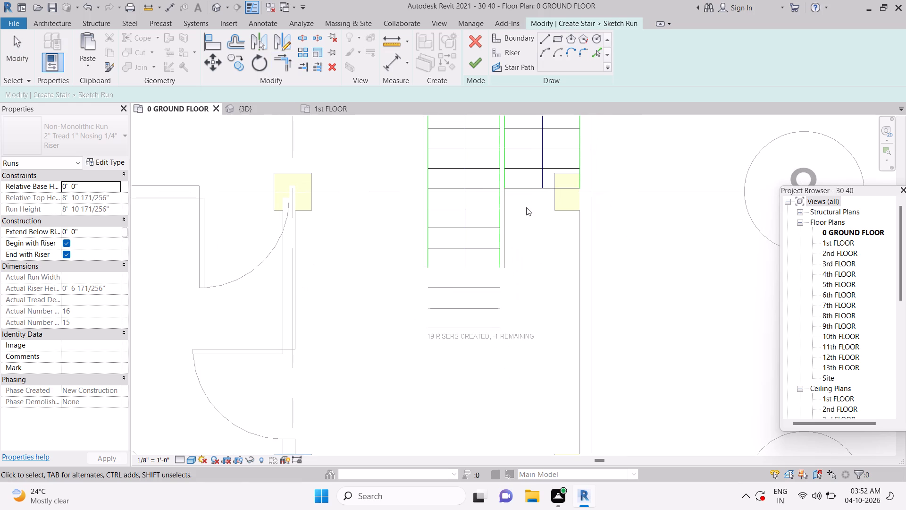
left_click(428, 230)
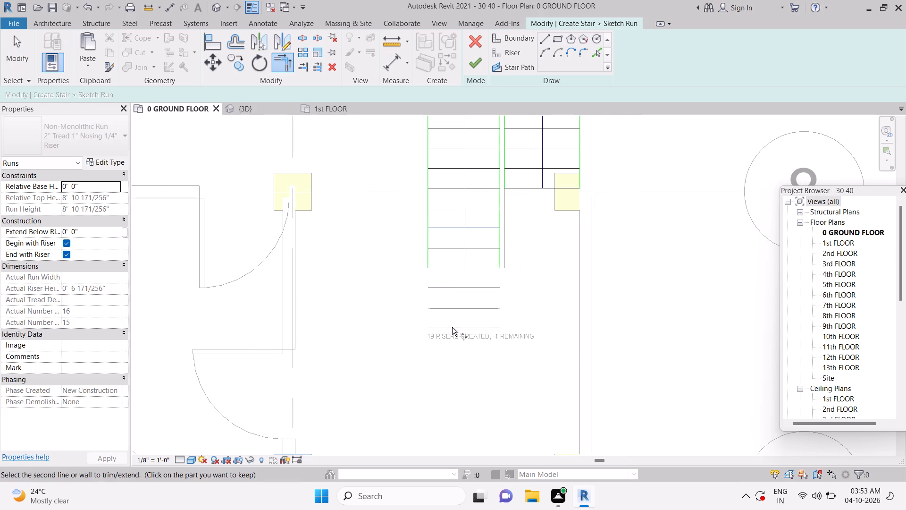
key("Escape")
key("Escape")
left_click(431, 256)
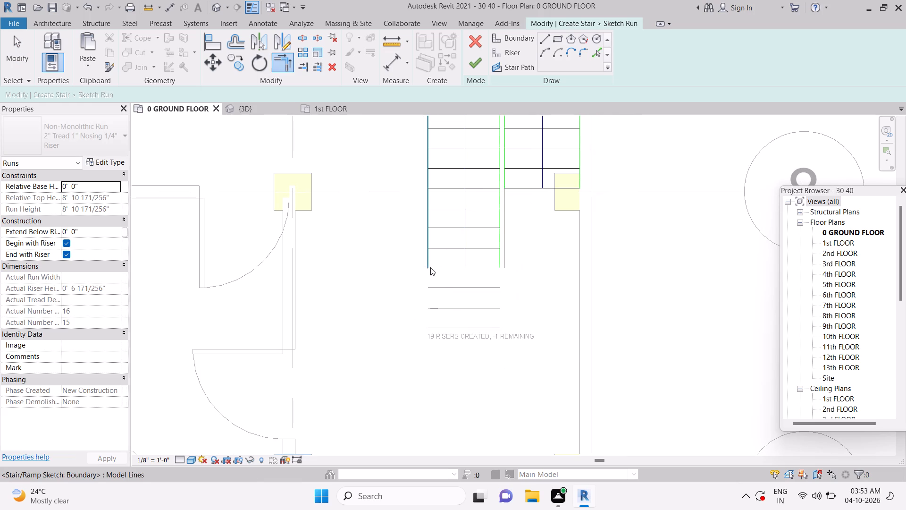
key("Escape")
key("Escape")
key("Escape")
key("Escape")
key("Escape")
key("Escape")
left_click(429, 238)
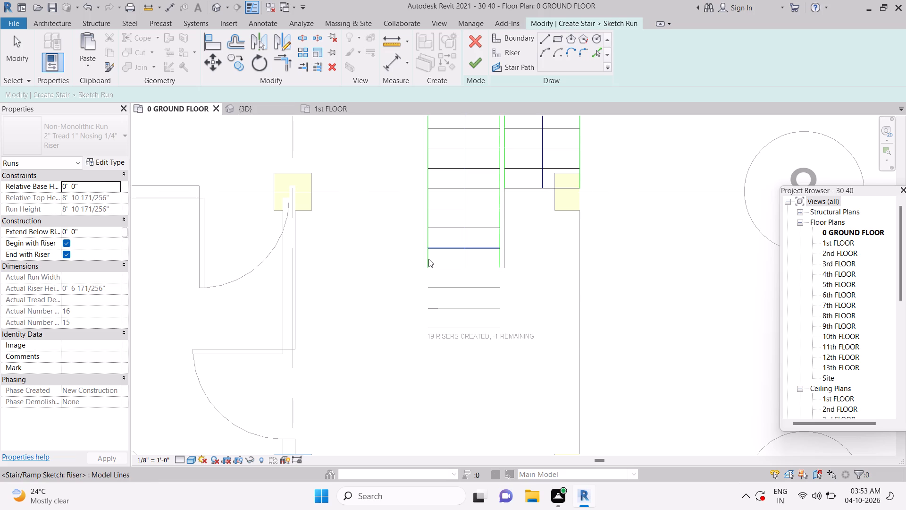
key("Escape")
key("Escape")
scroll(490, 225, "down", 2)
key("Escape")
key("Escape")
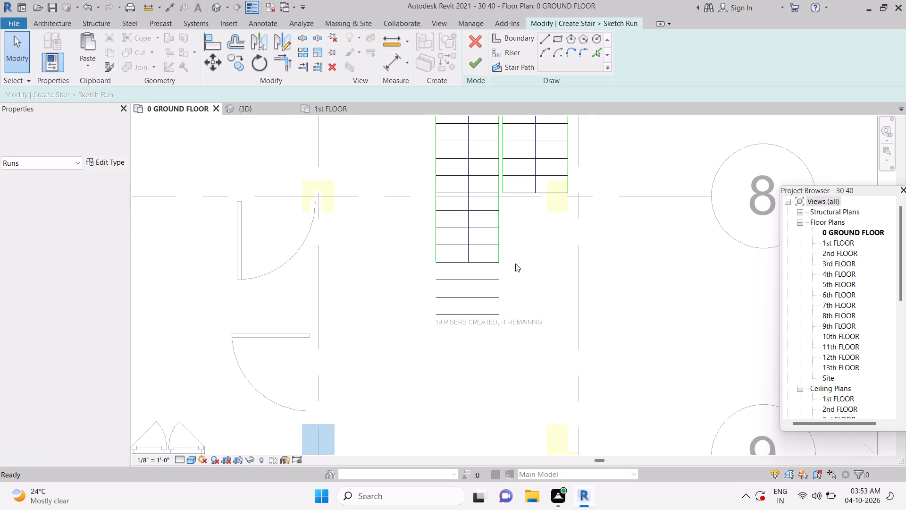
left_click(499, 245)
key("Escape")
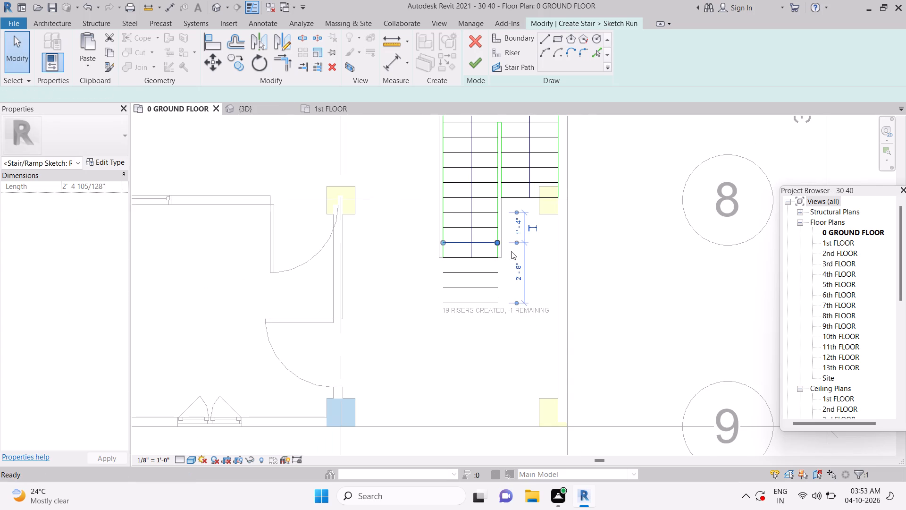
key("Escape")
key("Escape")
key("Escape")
Extend both boundary lines of the longer flight to the ends of the outermost new riser.
scroll(500, 251, "up", 4)
left_click(497, 249)
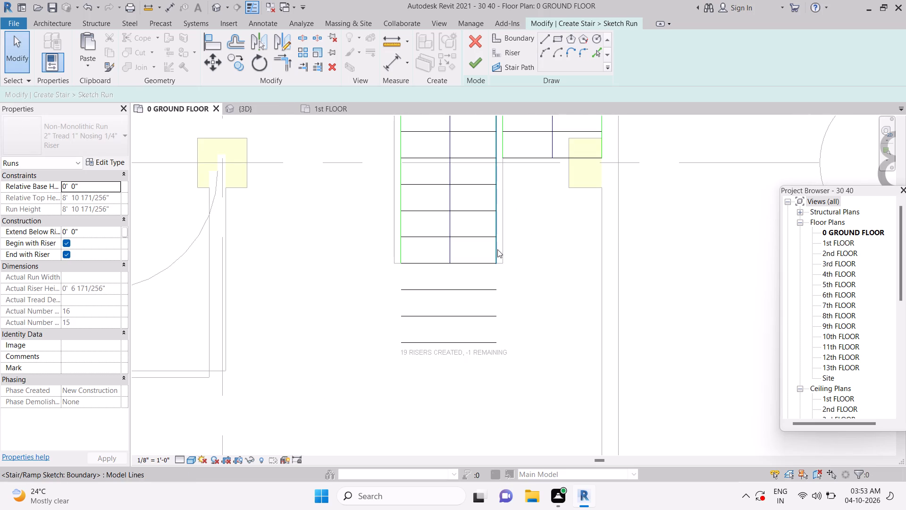
left_click_drag(496, 264, 496, 276)
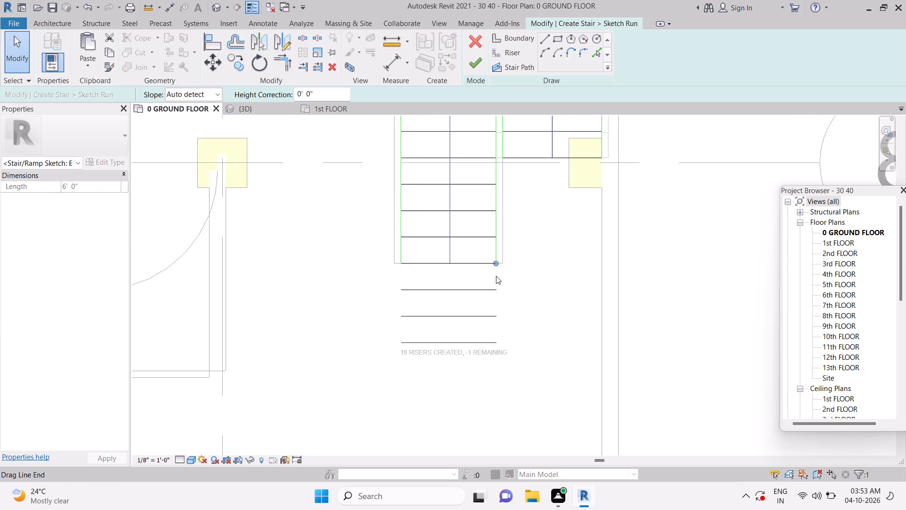
left_click_drag(496, 276, 493, 343)
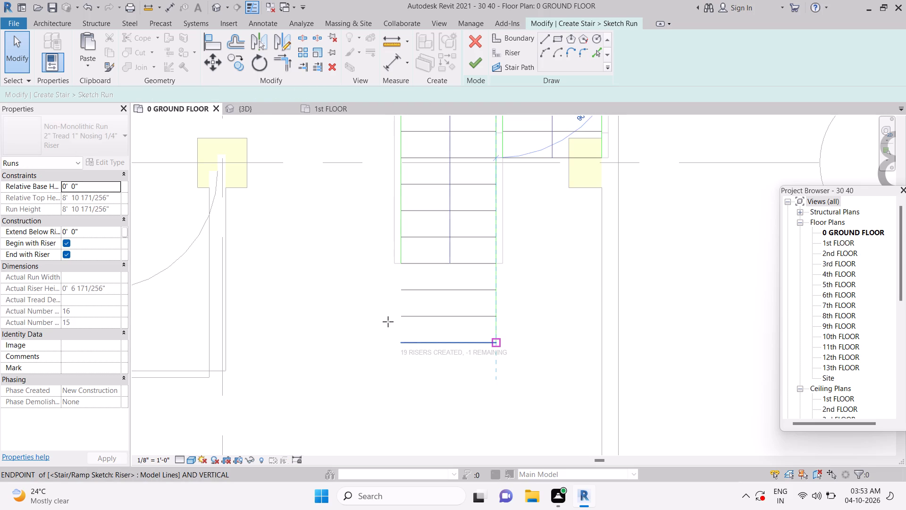
key("Escape")
key("Escape")
key("Escape")
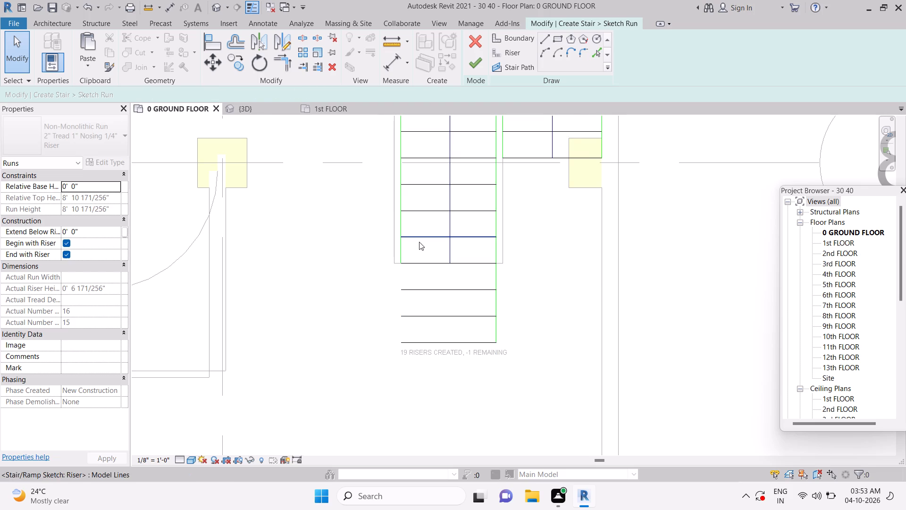
left_click(405, 243)
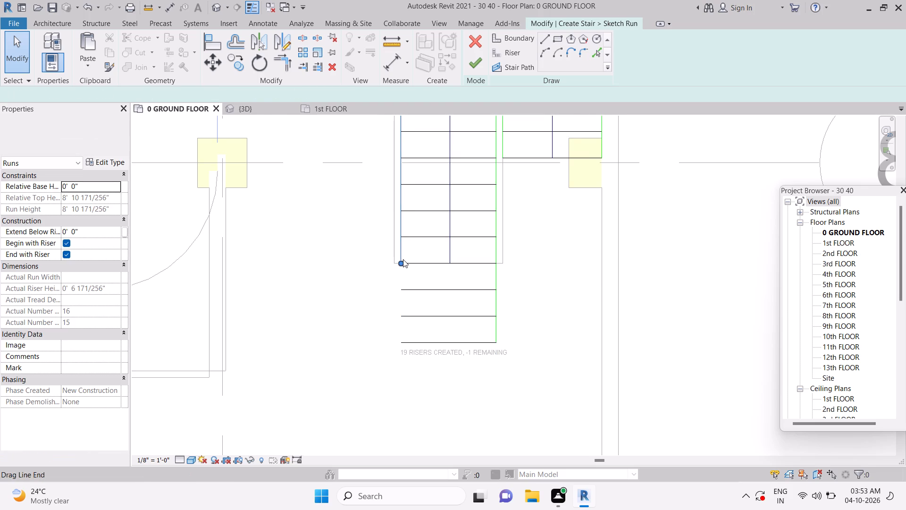
left_click_drag(402, 262, 398, 345)
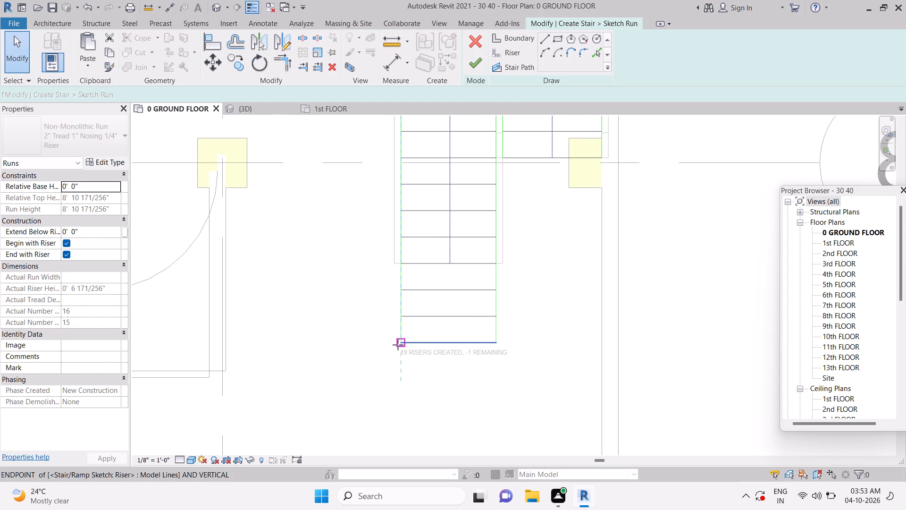
key("Escape")
key("Escape")
key("Escape")
Extend the longer flight's stair path line to the outermost new riser.
scroll(489, 261, "down", 5)
key("Escape")
key("Escape")
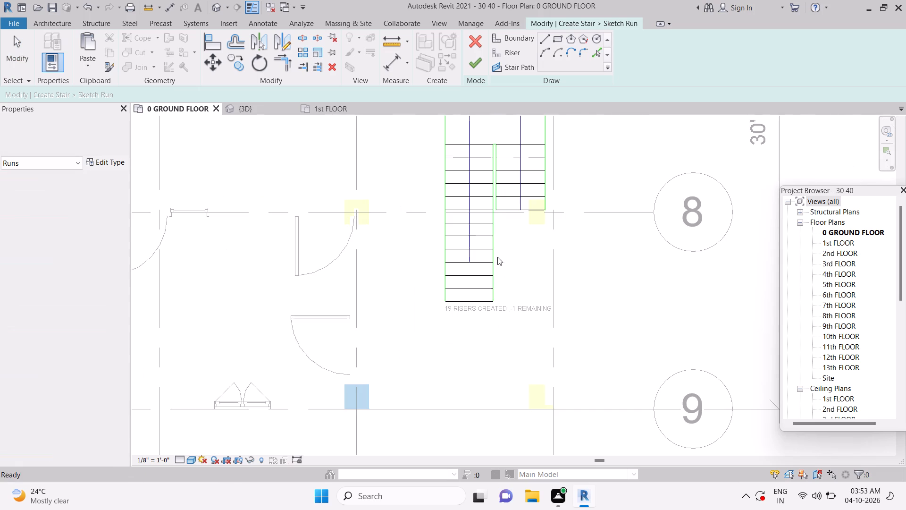
key("Escape")
key("Escape")
key("Escape")
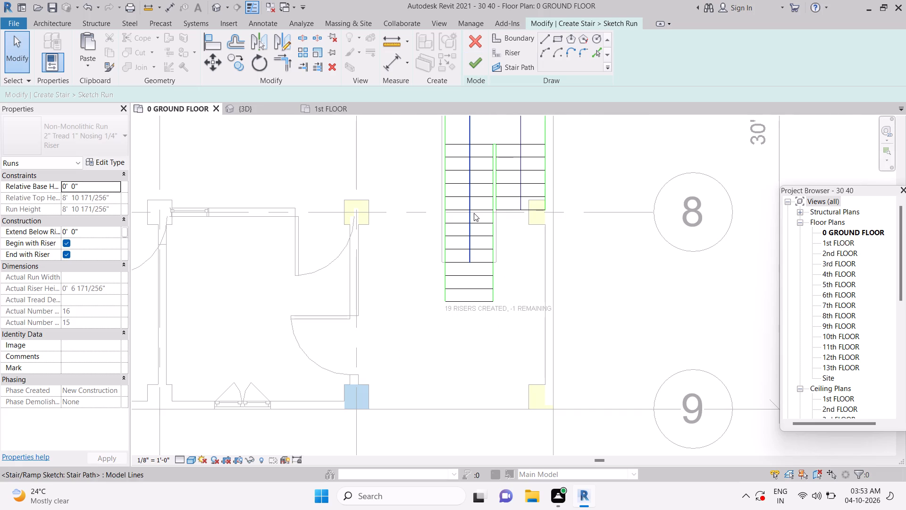
left_click(471, 262)
left_click_drag(469, 262, 469, 302)
key("Escape")
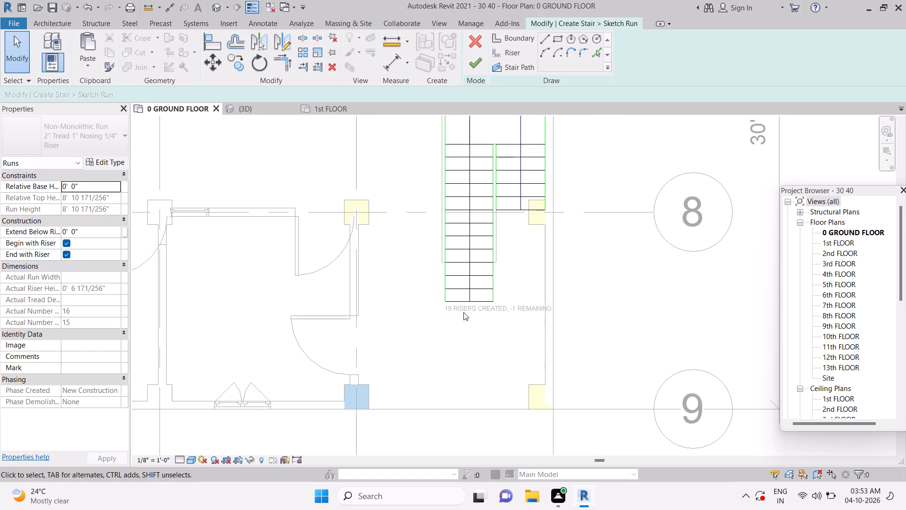
key("Escape")
key("Escape")
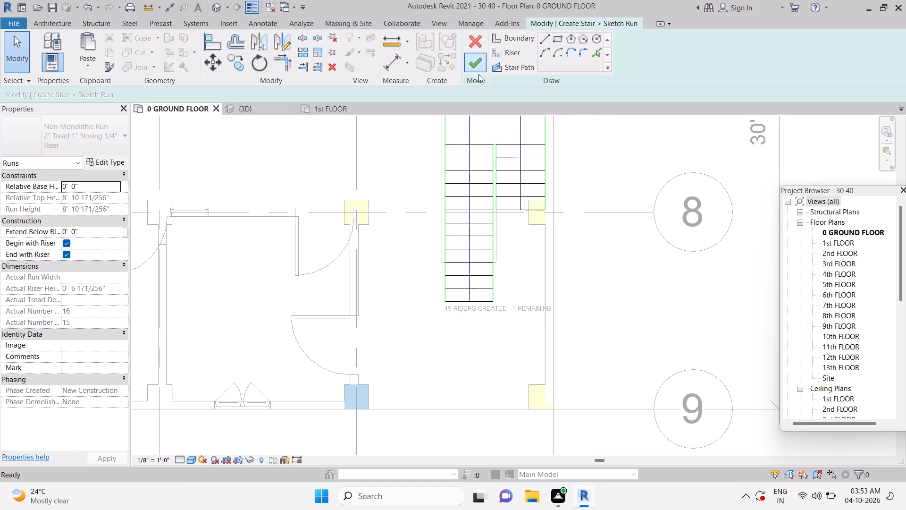
Finish the run sketch and the stair edit.
left_click(474, 67)
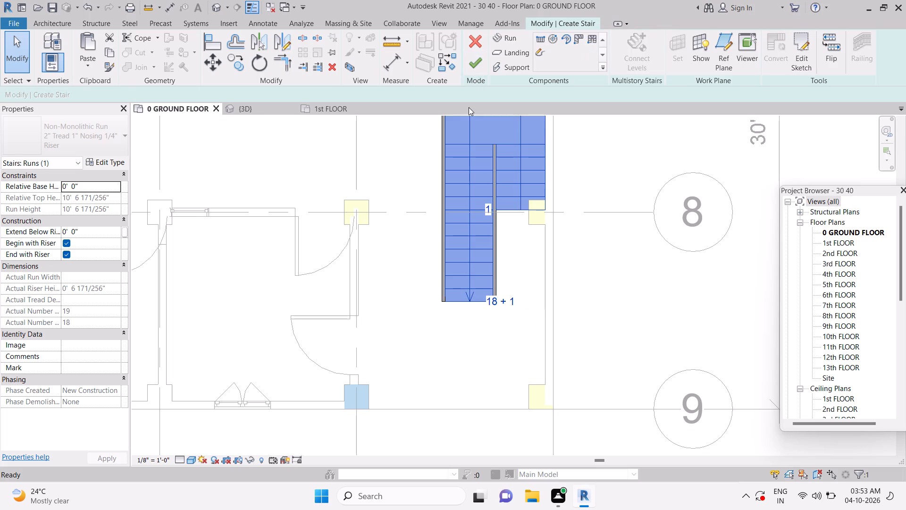
left_click(475, 69)
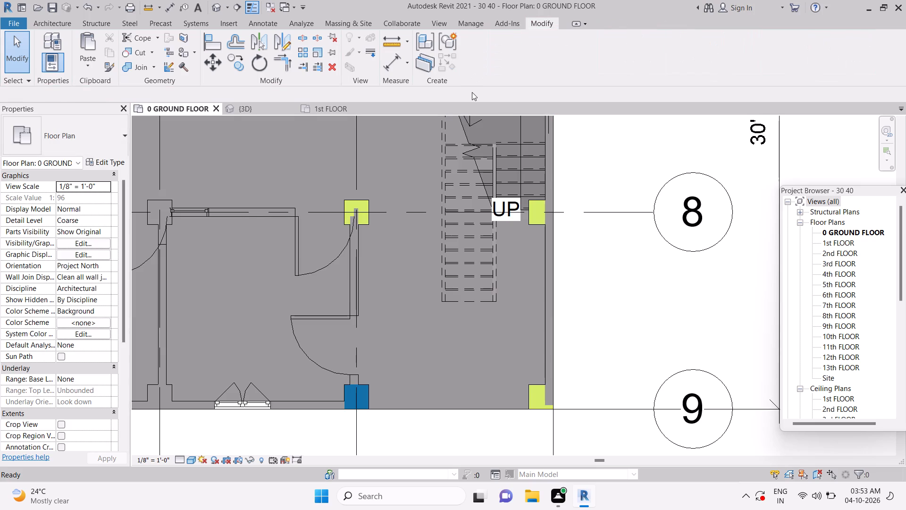
key("Escape")
key("Escape")
Examine the extended stair in the 3D view, checking where its top meets the 1st FLOOR slab.
left_click(273, 108)
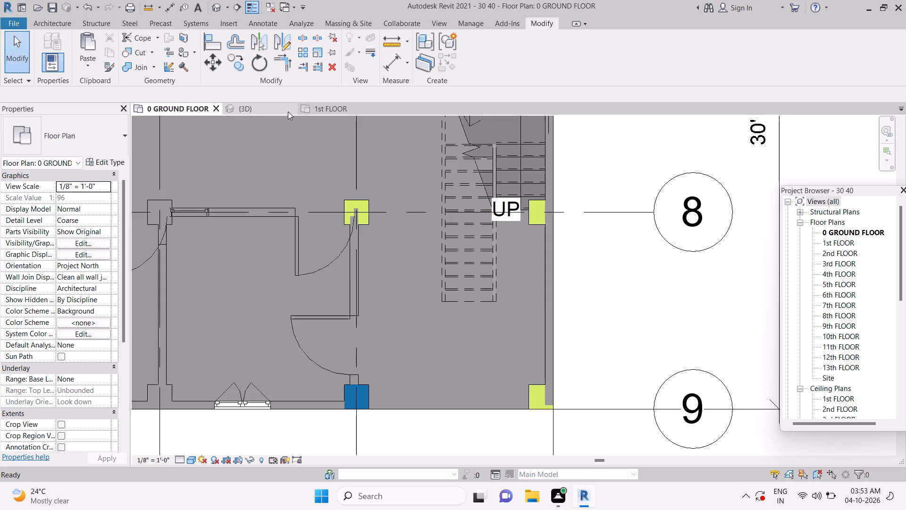
scroll(463, 256, "up", 2)
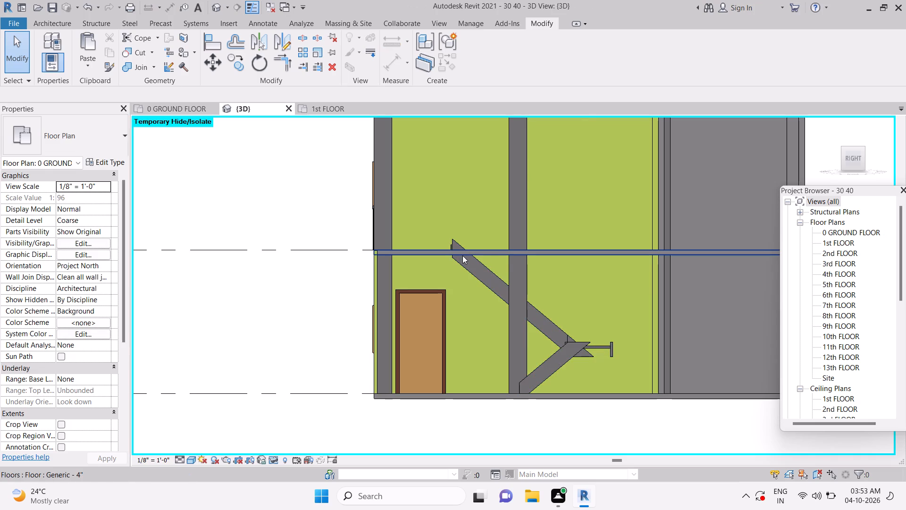
scroll(462, 255, "up", 3)
key("Escape")
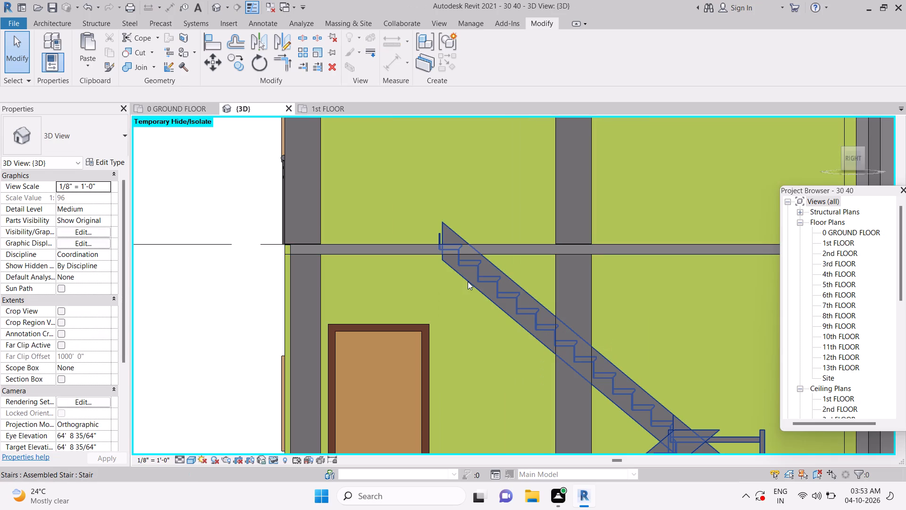
scroll(468, 281, "down", 7)
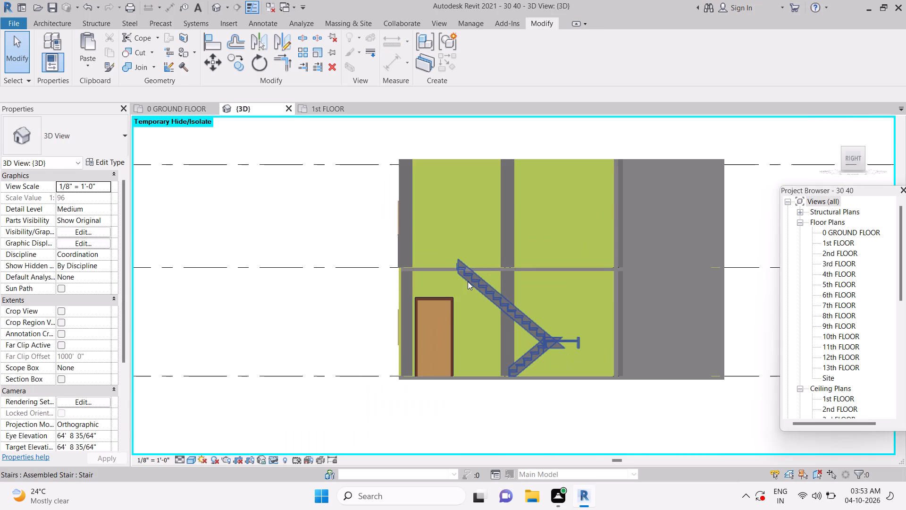
middle_click_drag(468, 281, 511, 313, "shift")
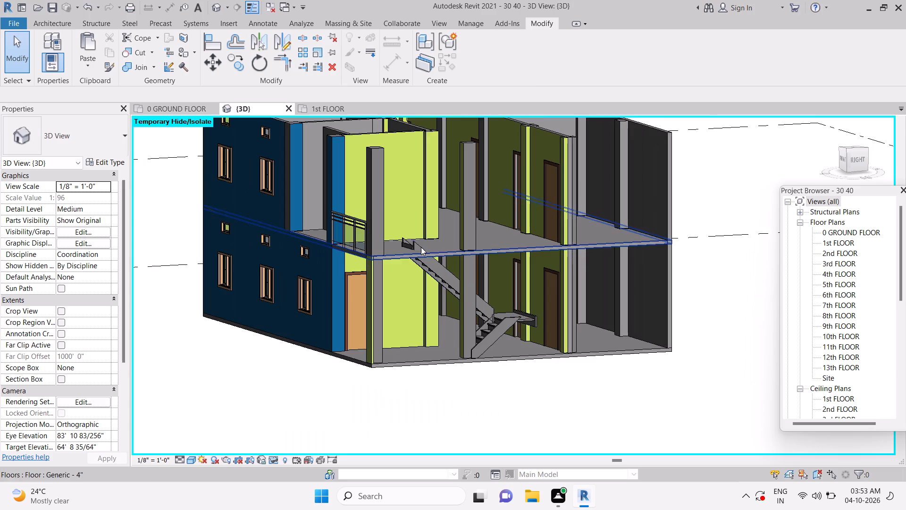
Edit the ground-to-first-floor stair and delete both side stringers of the longer upper flight.
scroll(418, 245, "up", 10)
key("Escape")
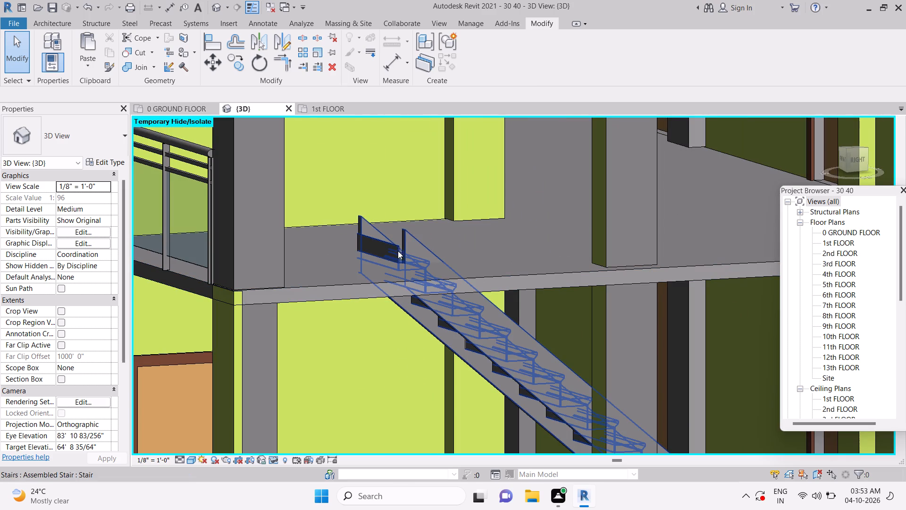
left_click(397, 246)
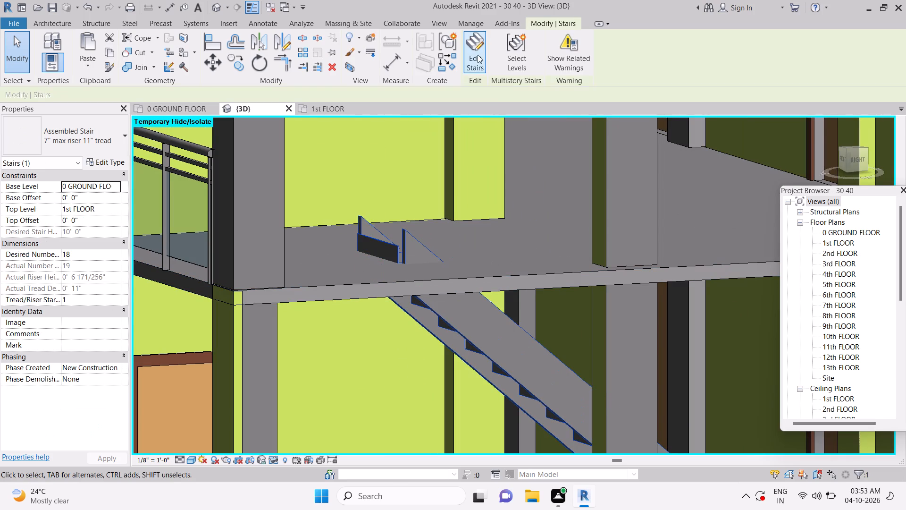
left_click(478, 54)
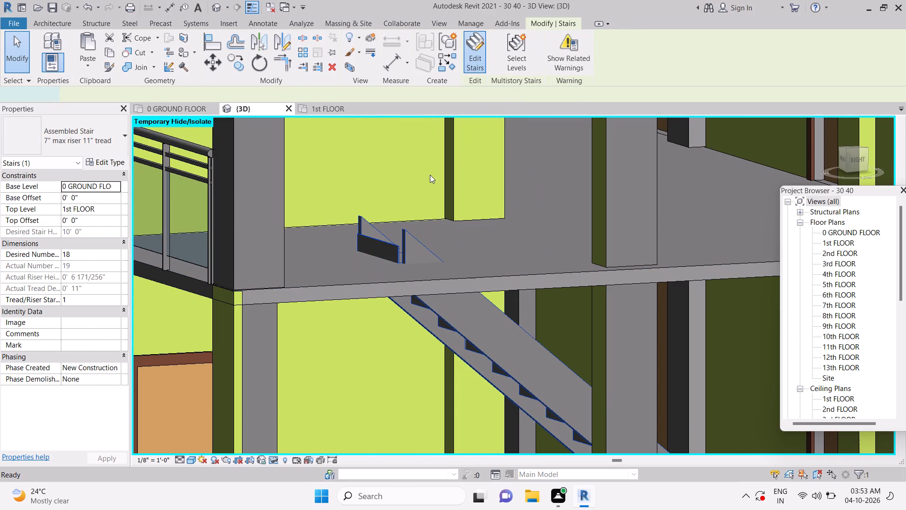
scroll(410, 231, "up", 3)
left_click(408, 234)
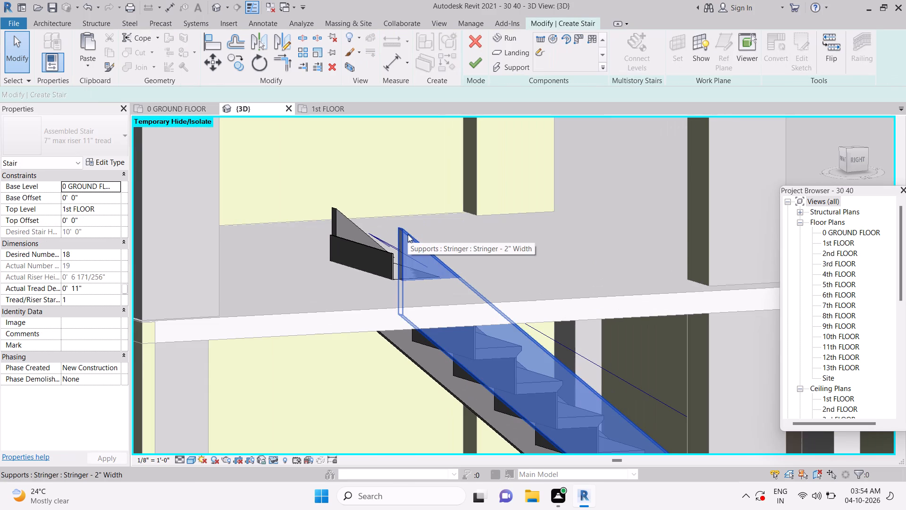
key("Delete")
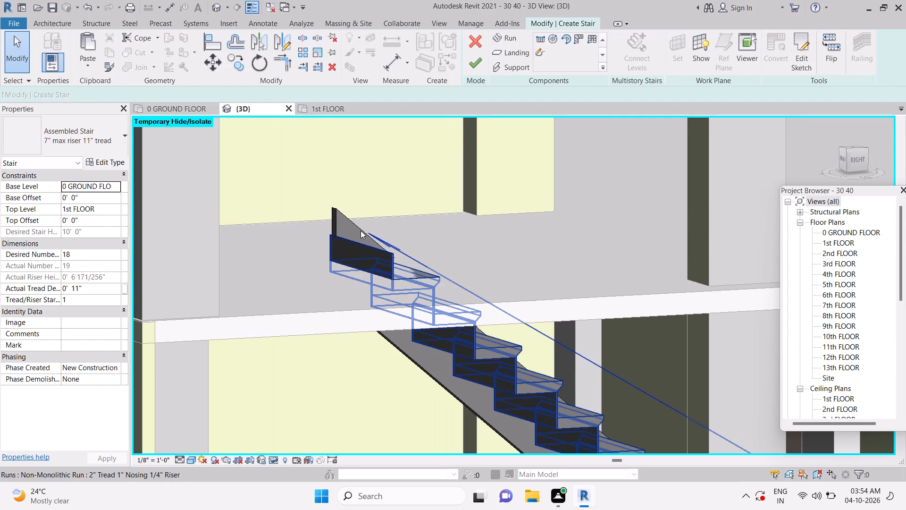
left_click(343, 222)
key("Escape")
key("Escape")
key("Escape")
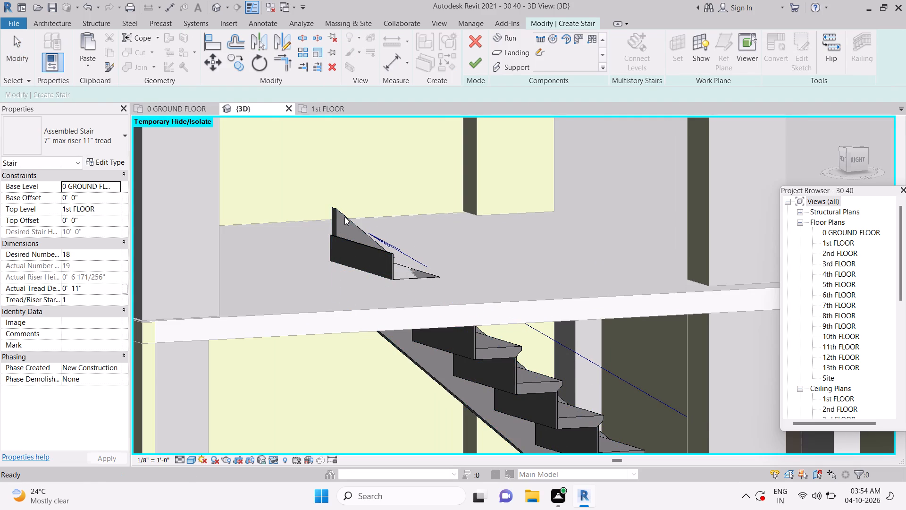
left_click(341, 216)
key("Delete")
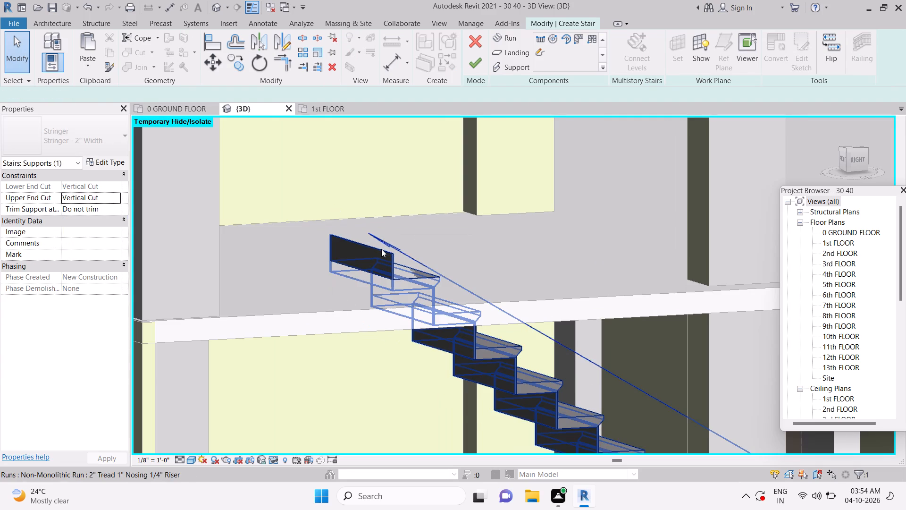
Open the longer run's sketch for editing and delete its outermost riser line.
scroll(382, 249, "down", 5)
middle_click_drag(439, 334, 386, 343, "shift")
scroll(519, 282, "down", 4)
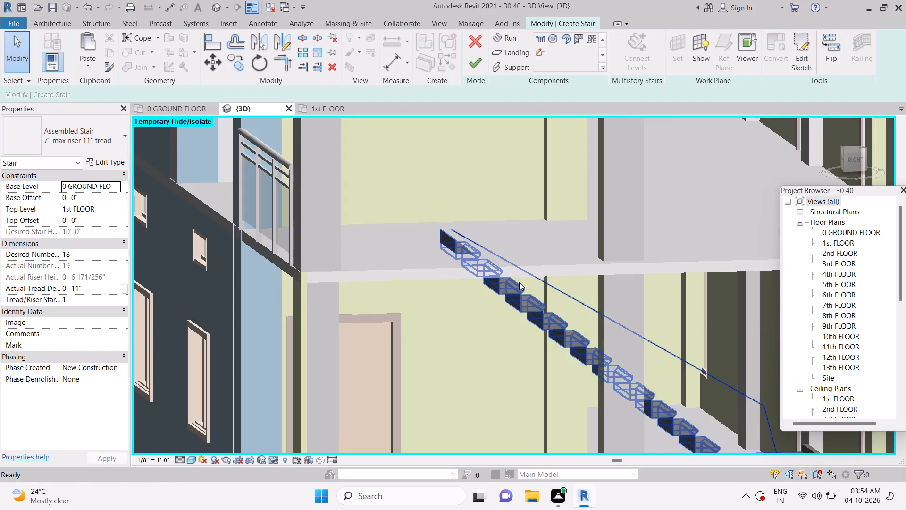
middle_click_drag(620, 298, 582, 319, "shift")
middle_click_drag(617, 283, 508, 348)
key("Escape")
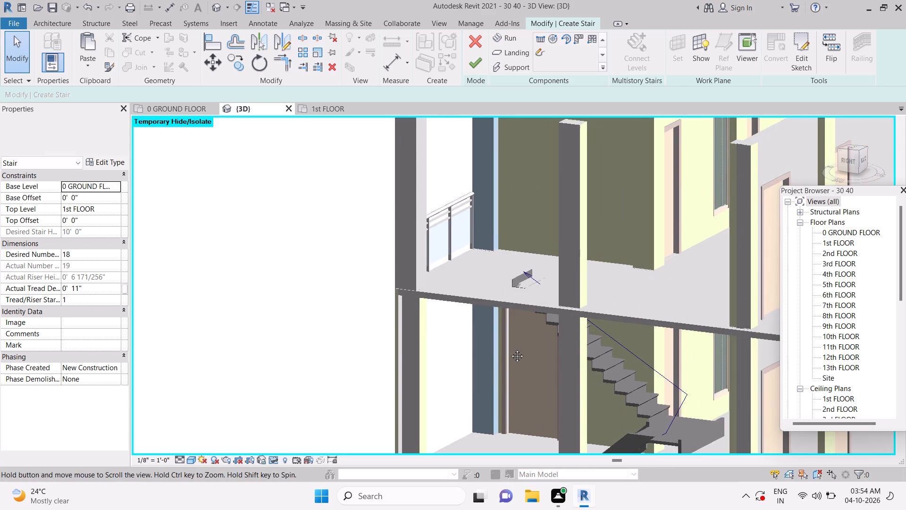
scroll(508, 285, "up", 9)
key("Escape")
key("Escape")
key("Escape")
key("Escape")
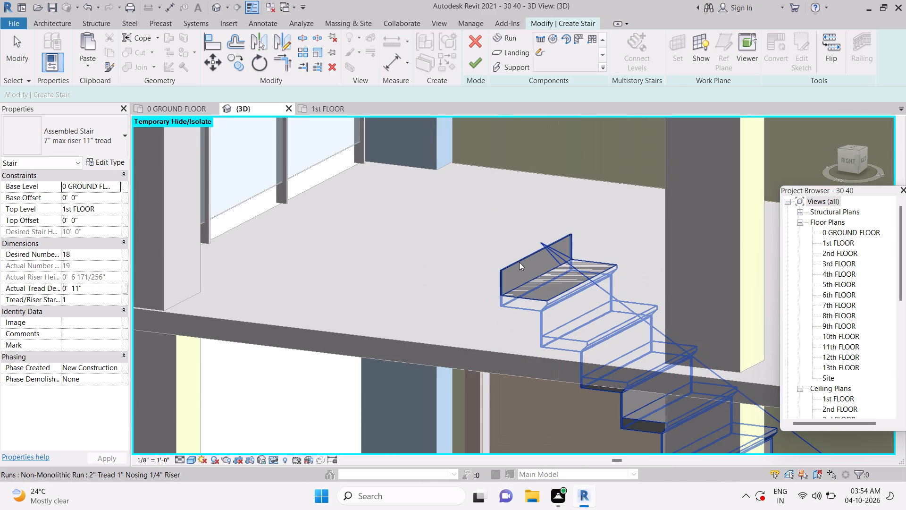
left_click(519, 262)
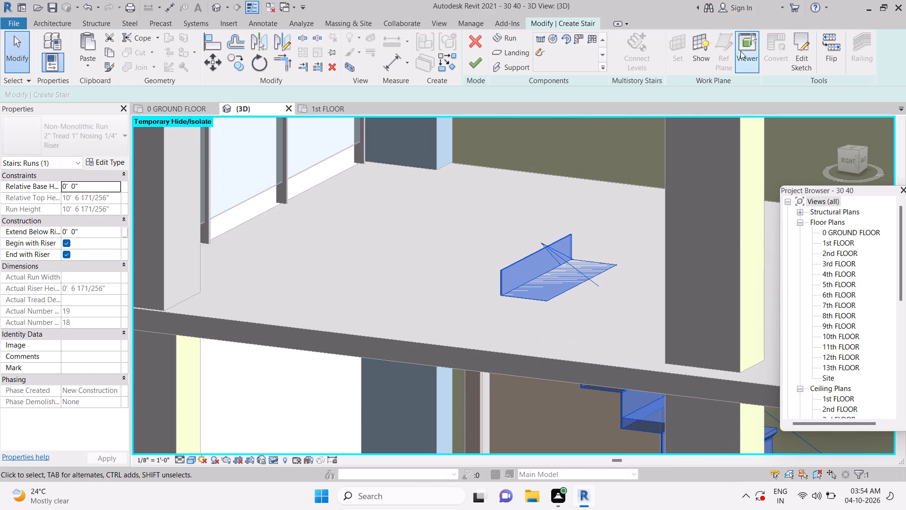
left_click(797, 51)
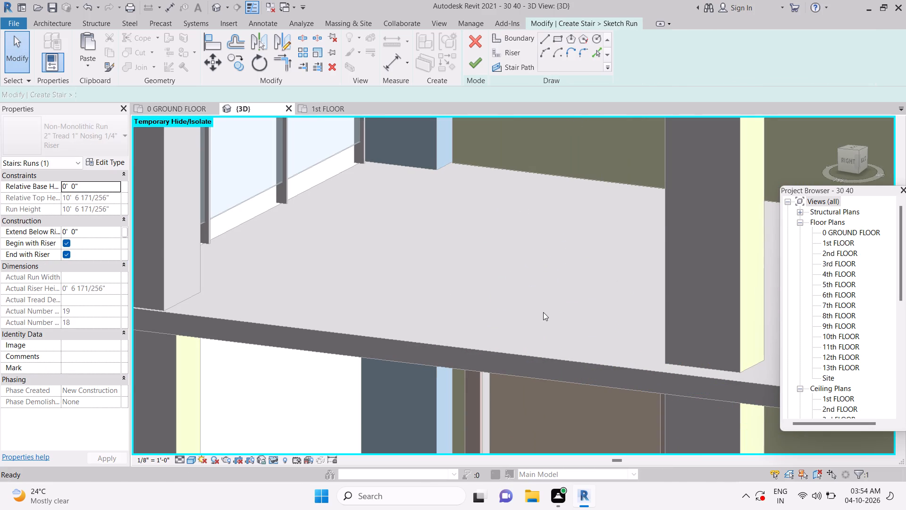
scroll(545, 307, "down", 12)
middle_click_drag(559, 277, 547, 187)
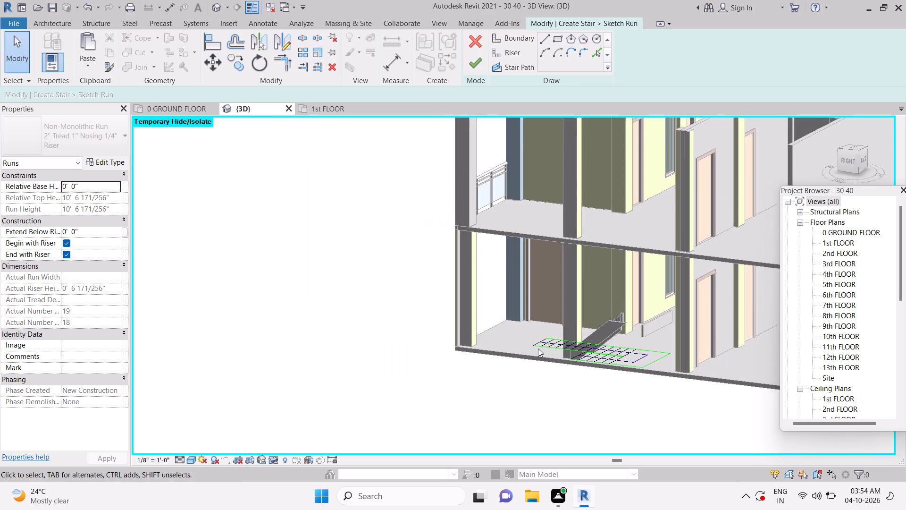
scroll(541, 337, "up", 13)
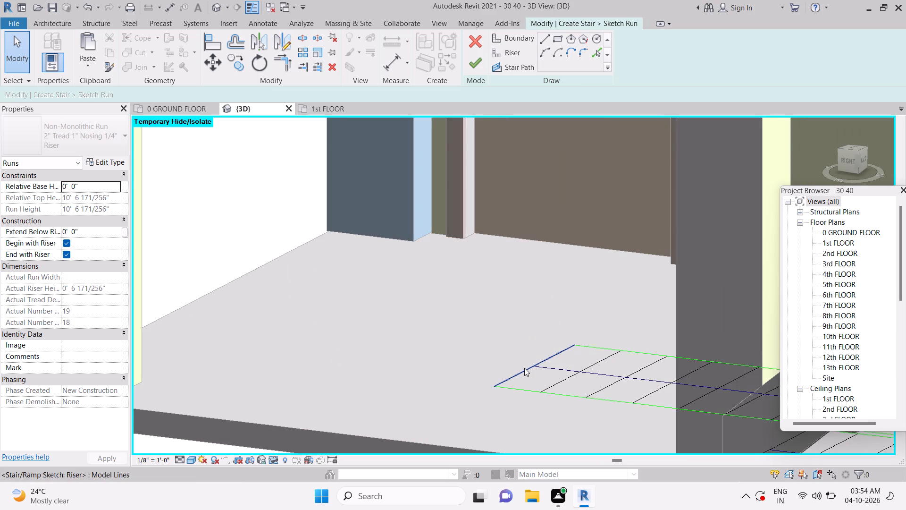
left_click(524, 368)
key("Delete")
key("Escape")
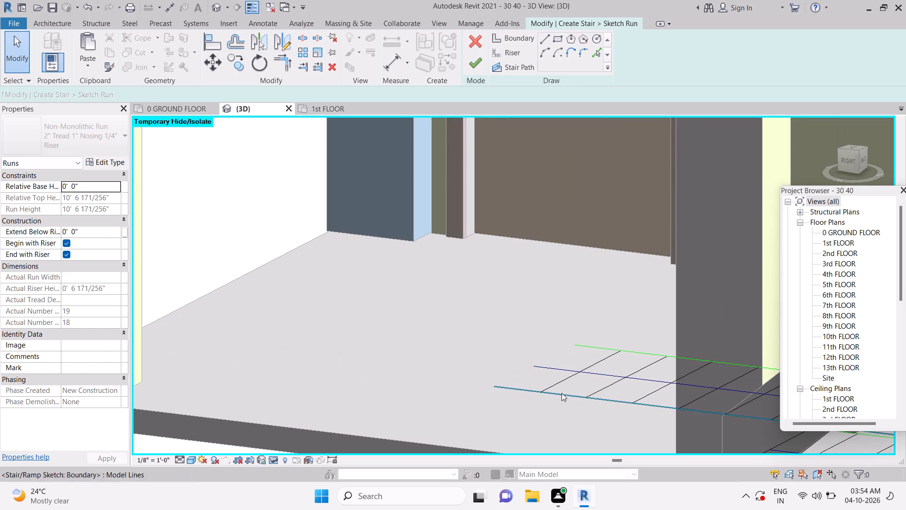
Trim both boundary lines of the longer flight back to the ends of the last remaining riser.
key("Escape")
key("Escape")
type("tr")
left_click(559, 384)
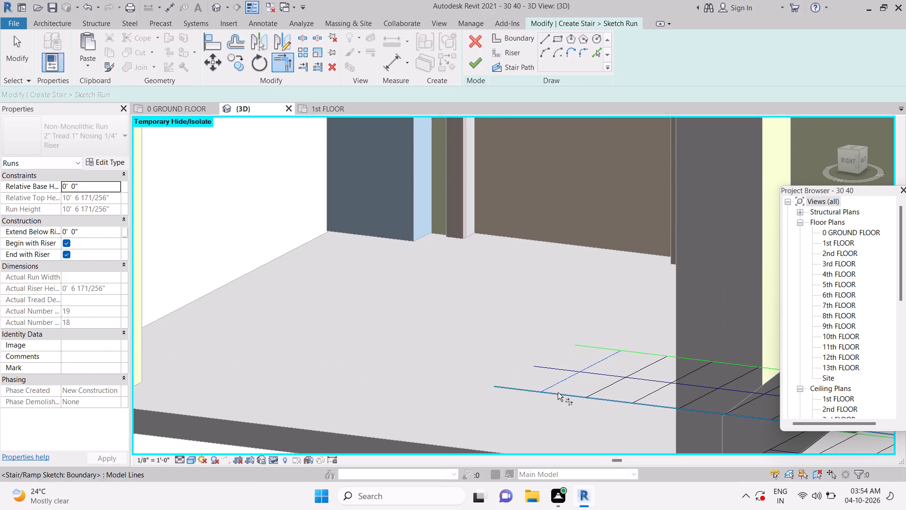
left_click(558, 392)
double_click(604, 363)
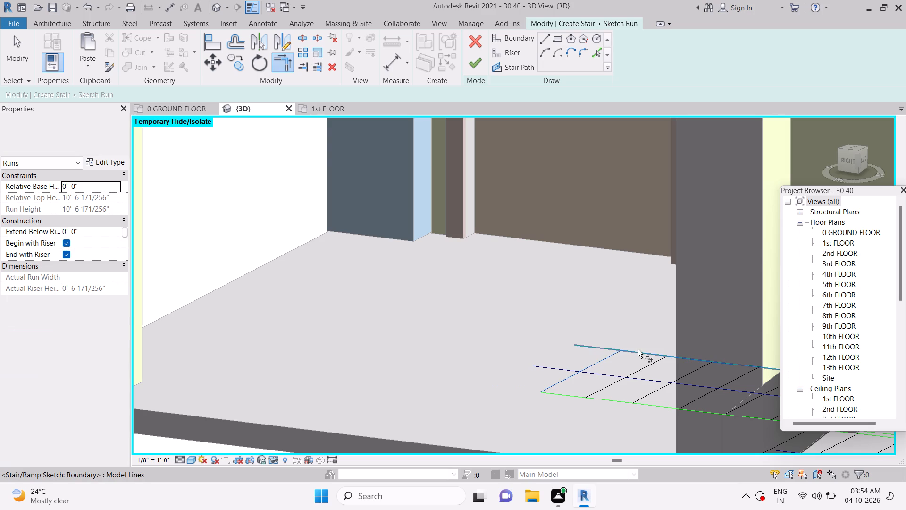
left_click(635, 354)
key("Escape")
key("Escape")
Shorten the longer flight's stair path line so it ends at the last remaining riser.
left_click(608, 374)
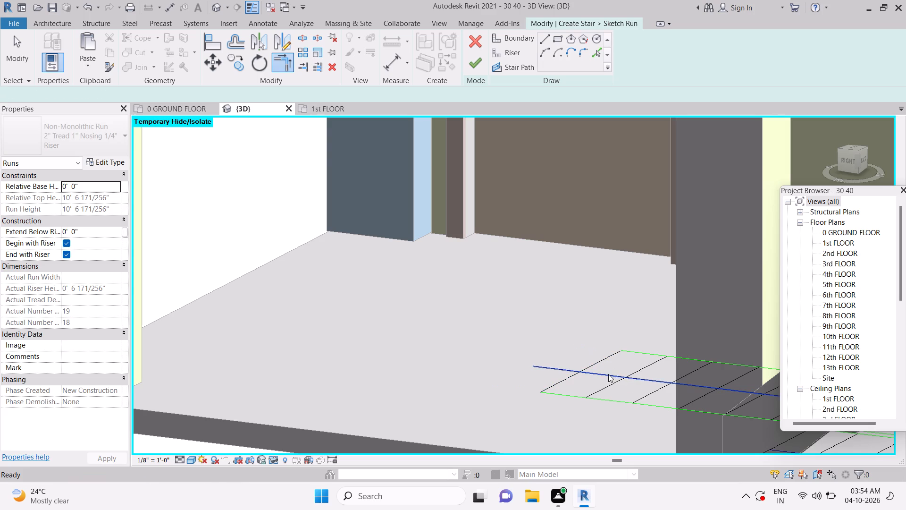
key("Escape")
key("Escape")
left_click(591, 373)
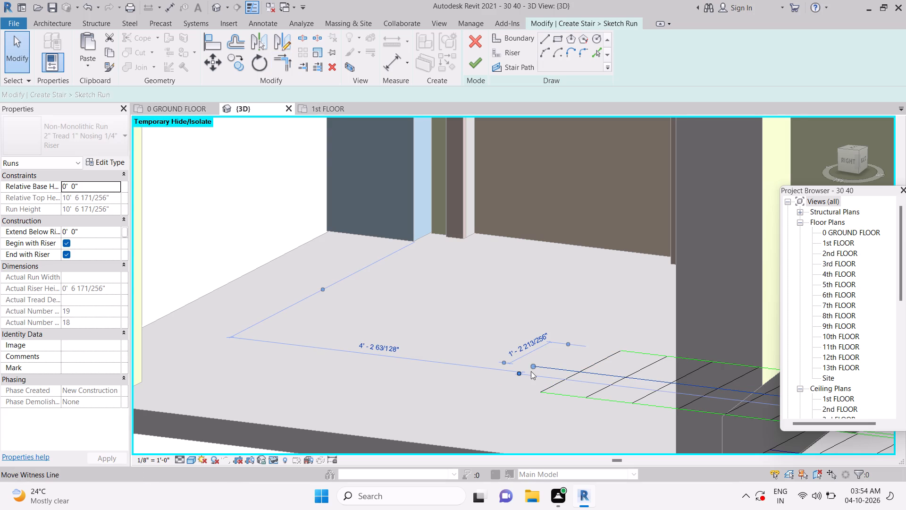
left_click_drag(534, 368, 571, 372)
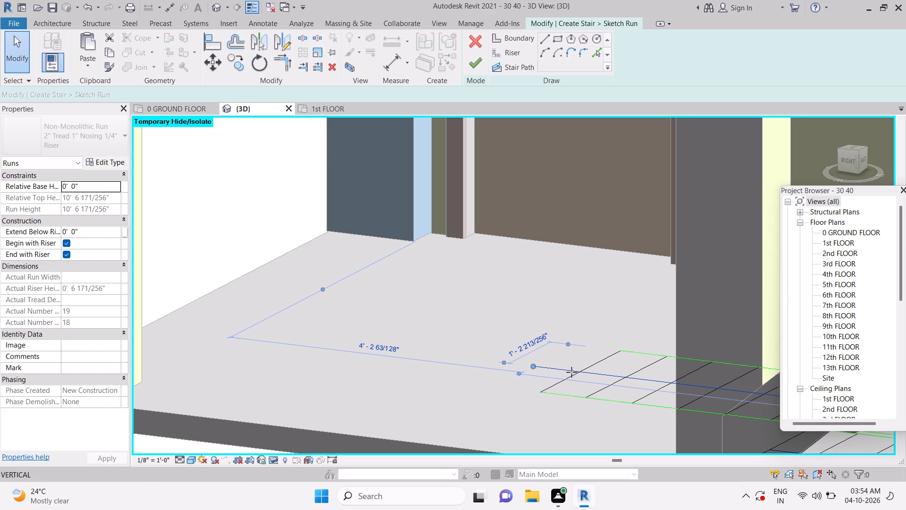
left_click_drag(571, 372, 576, 373)
key("Escape")
key("Escape")
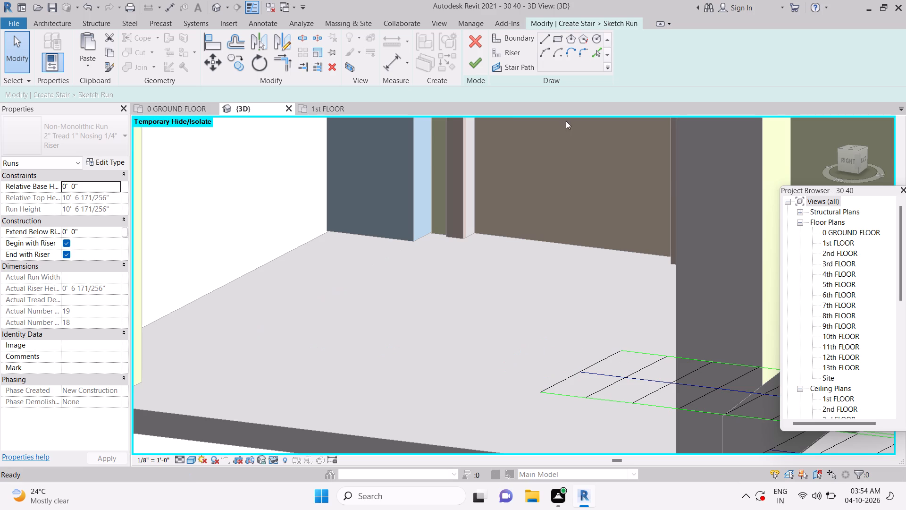
key("Escape")
Finish the run sketch and the stair edit.
left_click(471, 62)
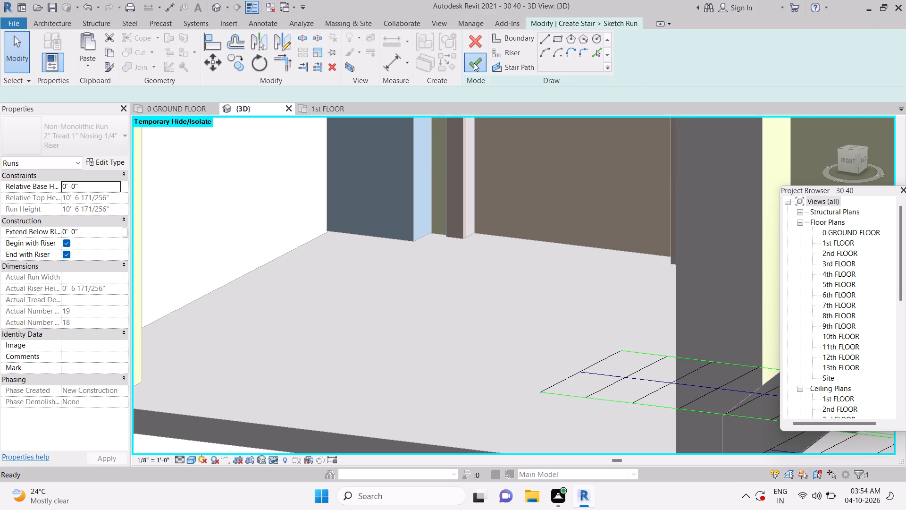
key("Escape")
left_click(468, 59)
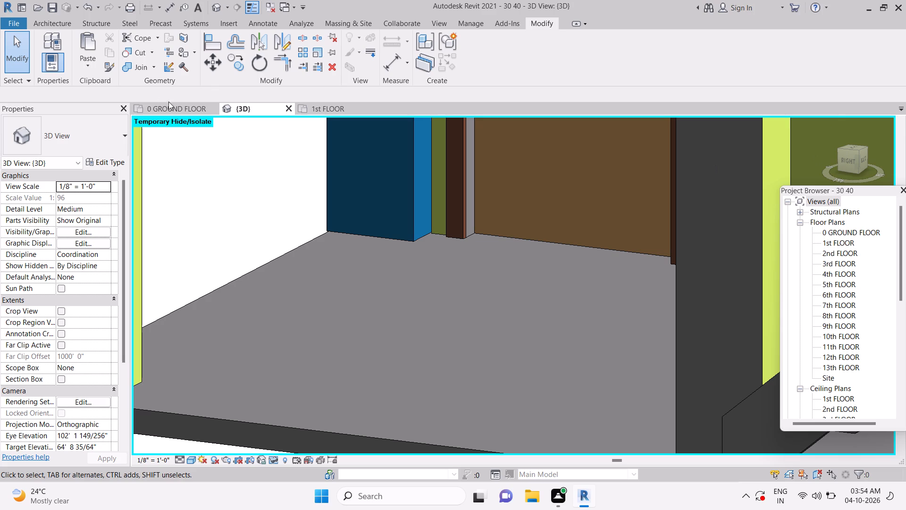
Examine the shortened stair from the RIGHT side, checking how its top riser meets the 1st FLOOR slab.
left_click(849, 161)
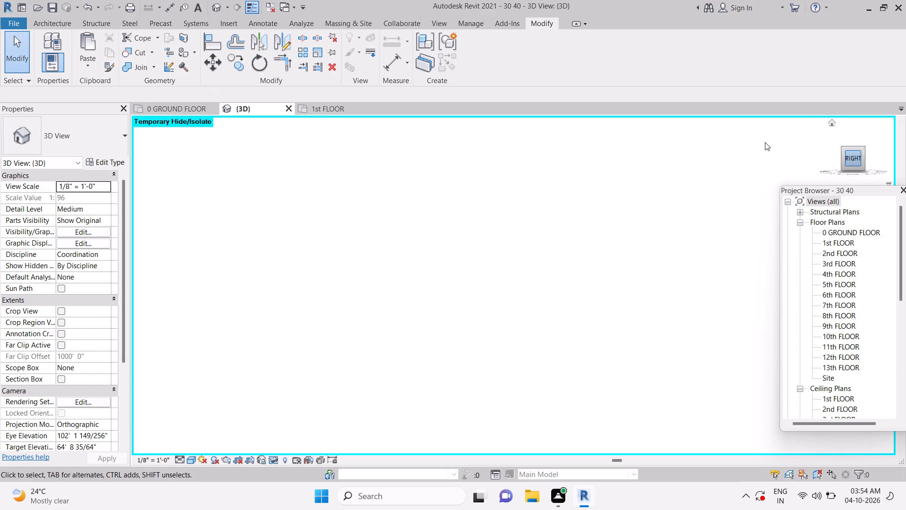
scroll(527, 365, "up", 17)
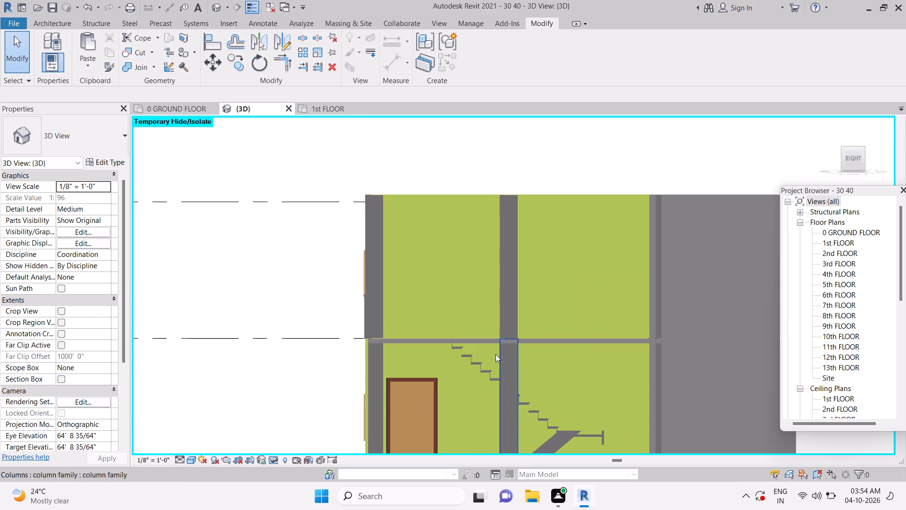
scroll(455, 347, "up", 8)
key("Escape")
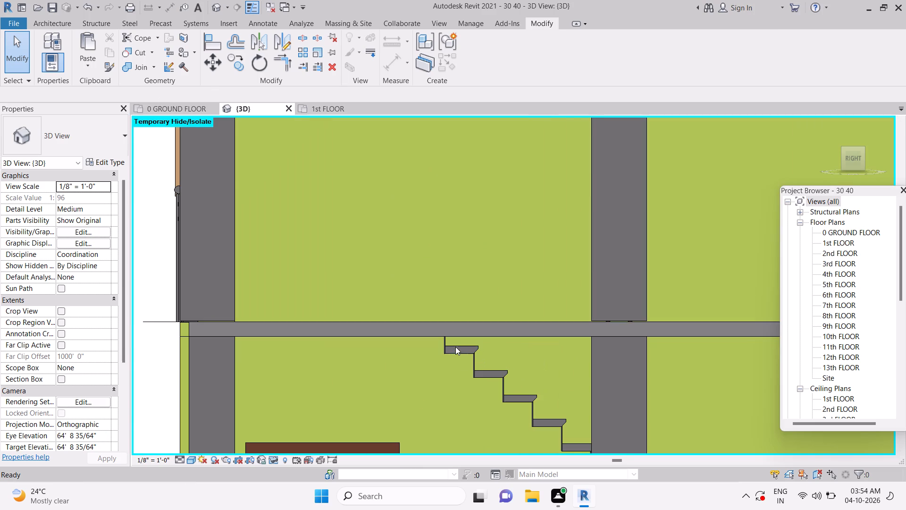
key("Escape")
double_click(449, 348)
scroll(449, 349, "down", 10)
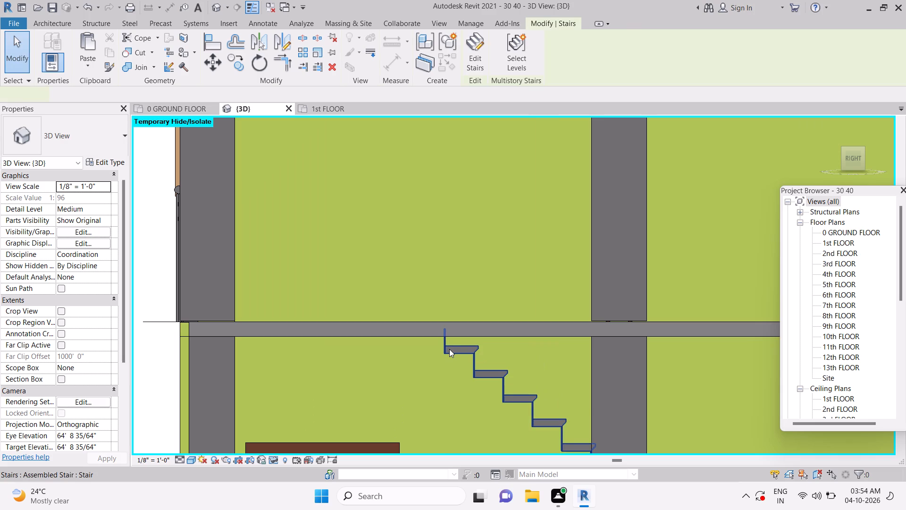
scroll(449, 349, "down", 1)
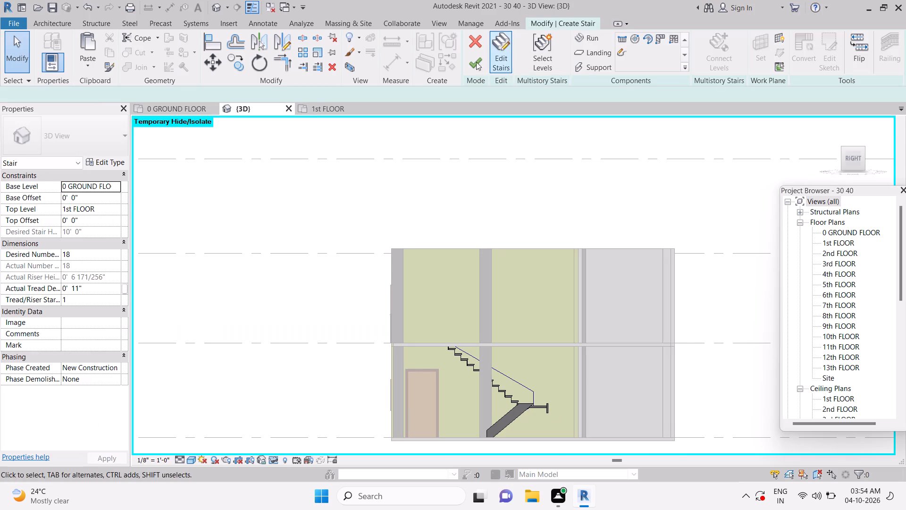
left_click(469, 62)
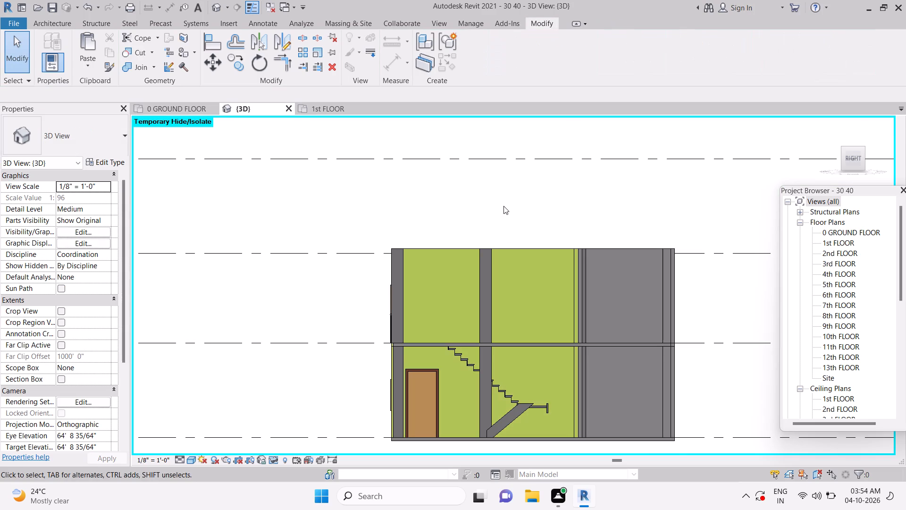
Save the project.
key("ctrl+s")
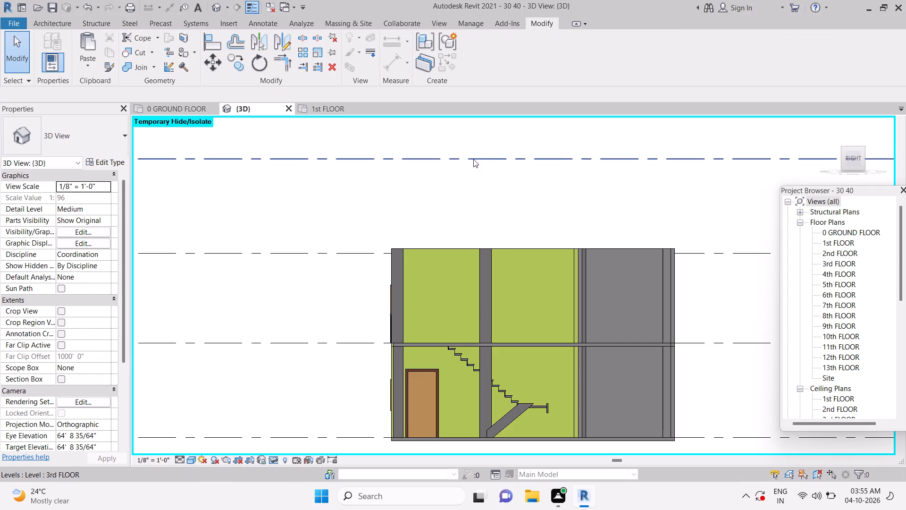
Switch to the 0 GROUND FLOOR plan and save the project again.
left_click(176, 110)
scroll(512, 235, "down", 3)
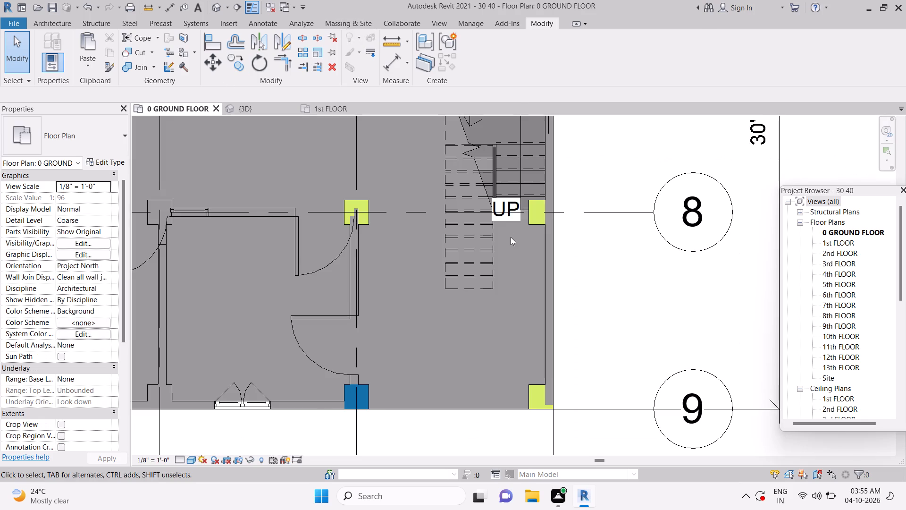
key("Escape")
key("Escape")
key("ctrl+s")
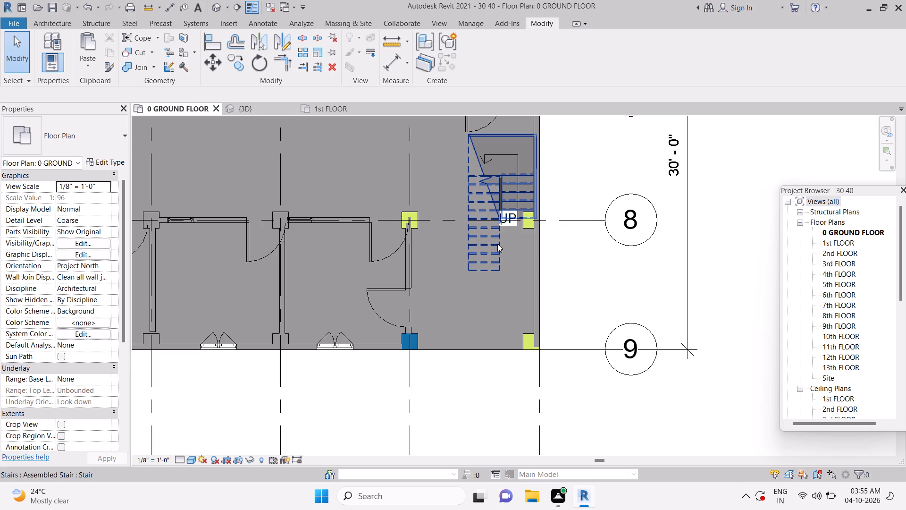
View the stair in the 0 GROUND FLOOR plan and return to the 3D view.
left_click(587, 265)
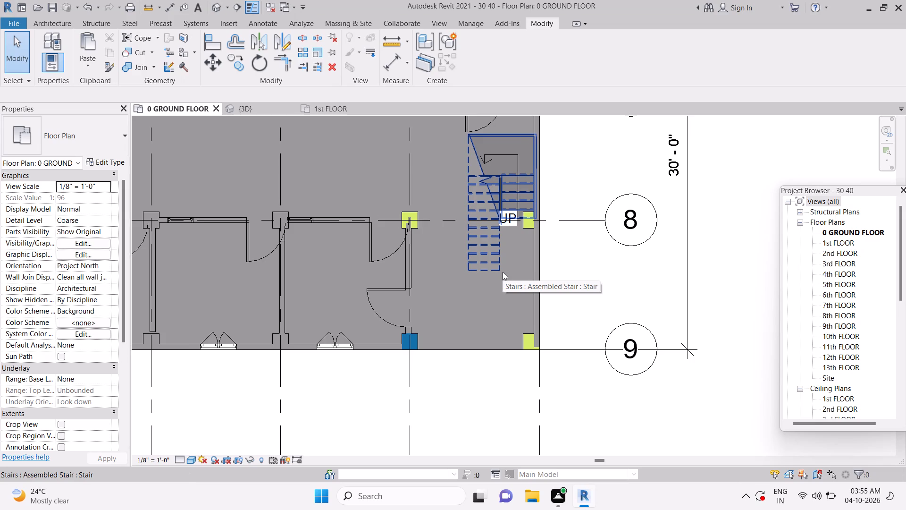
scroll(503, 272, "up", 1)
key("Escape")
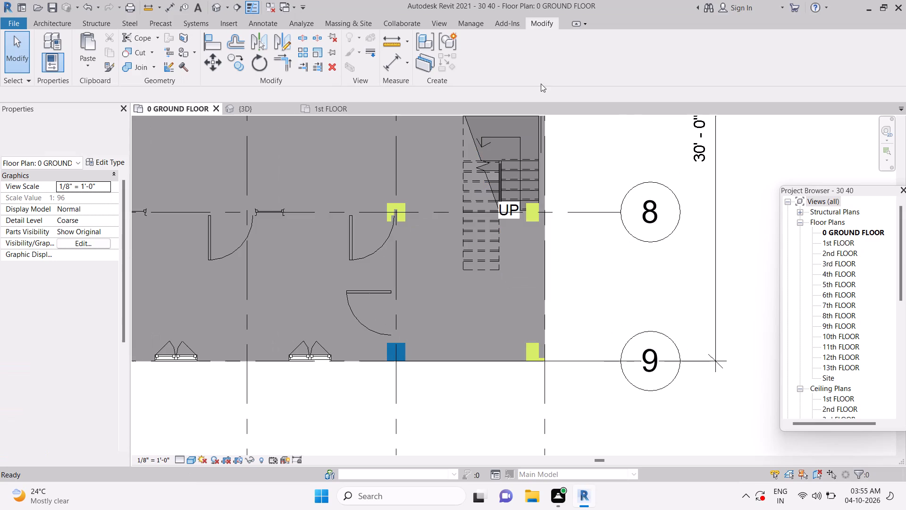
key("Escape")
key("Escape")
left_click(245, 113)
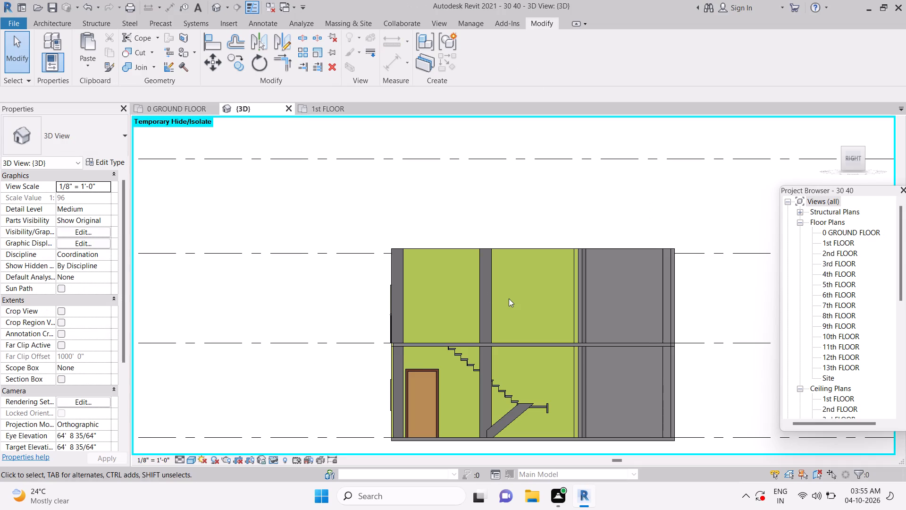
Copy the ground-floor stair and paste it aligned to the 1st FLOOR level.
scroll(509, 298, "down", 5)
middle_click_drag(635, 301, 566, 391, "shift")
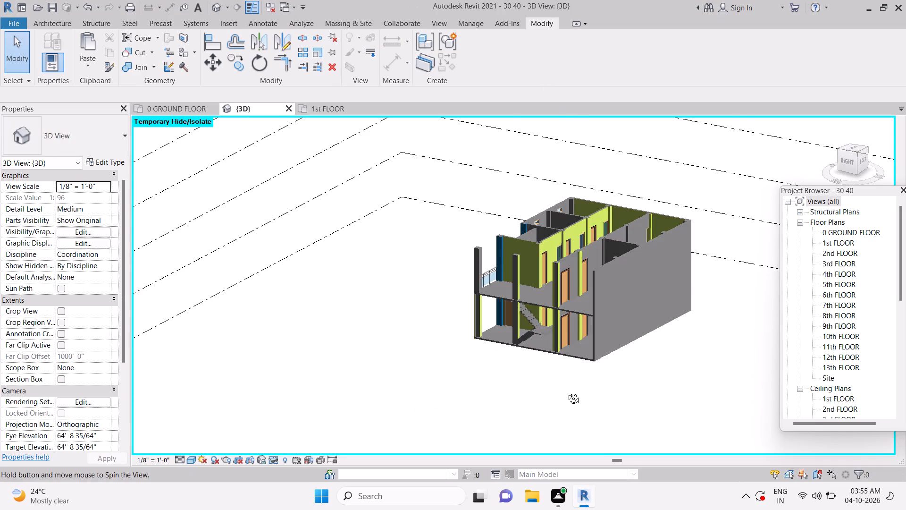
middle_click_drag(566, 391, 566, 392, "shift")
key("Escape")
key("Escape")
middle_click_drag(491, 348, 587, 353, "shift")
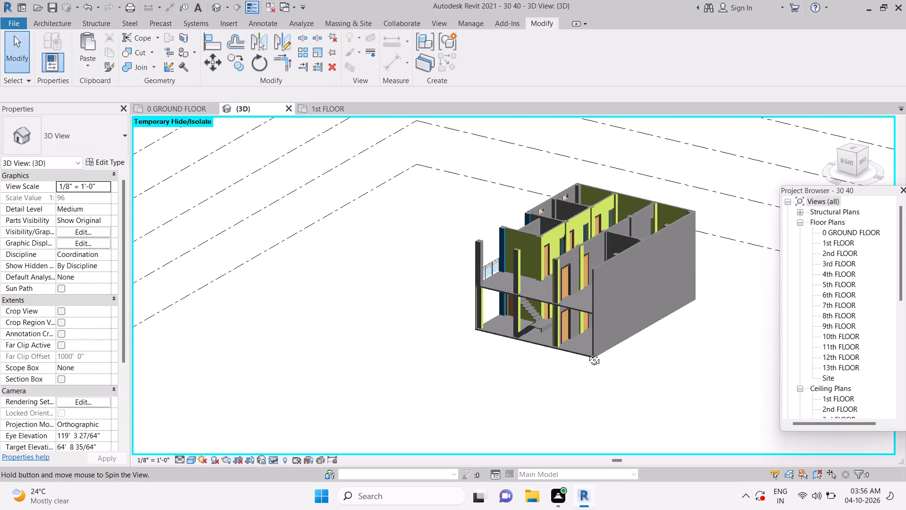
middle_click_drag(587, 353, 645, 352, "shift")
scroll(497, 318, "up", 4)
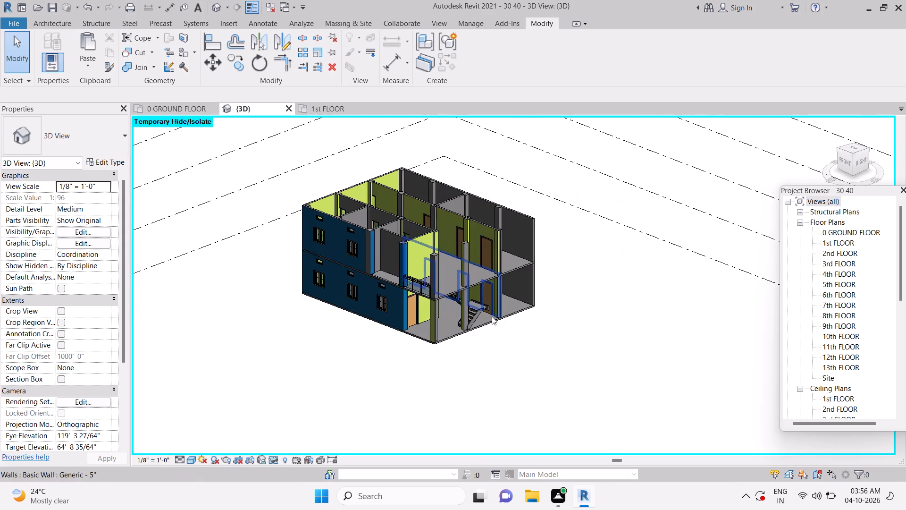
left_click(465, 307)
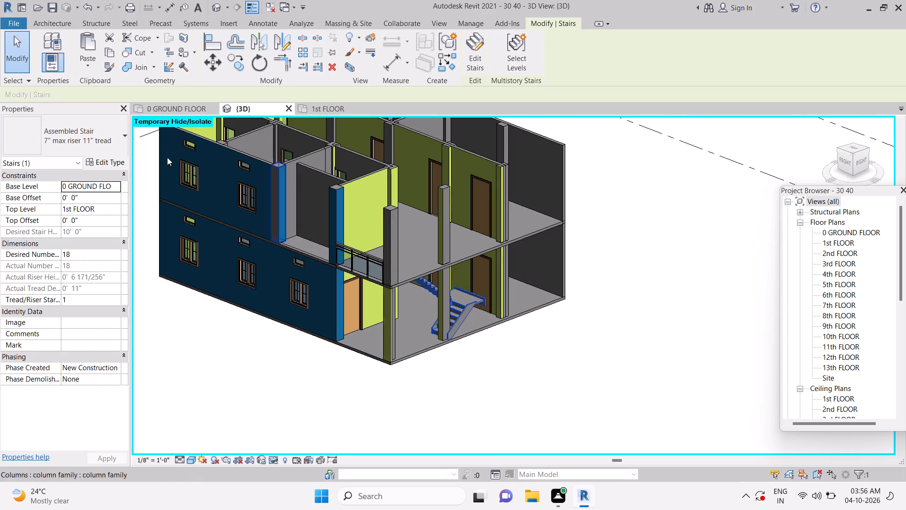
double_click(109, 55)
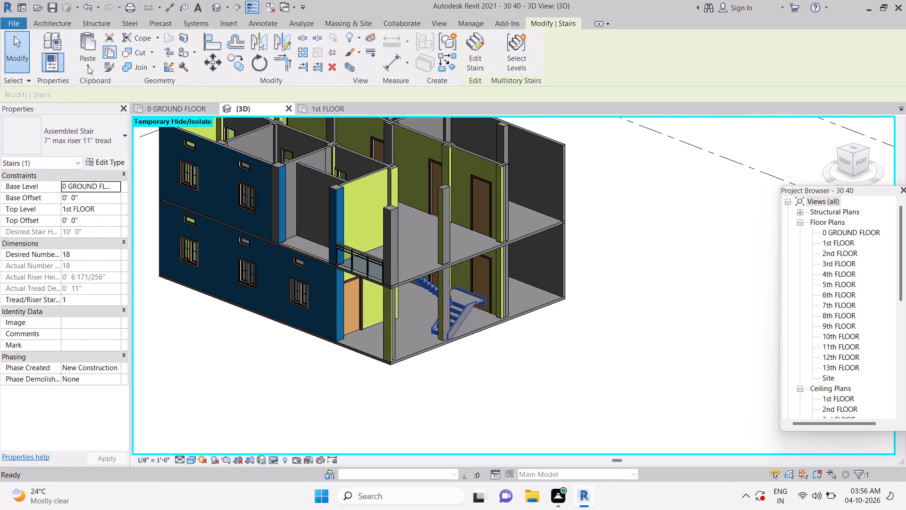
left_click(88, 66)
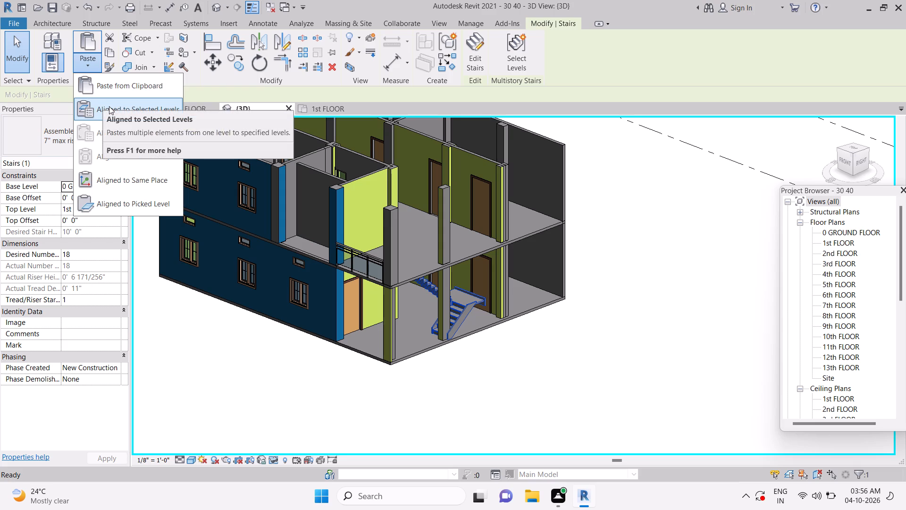
left_click(109, 106)
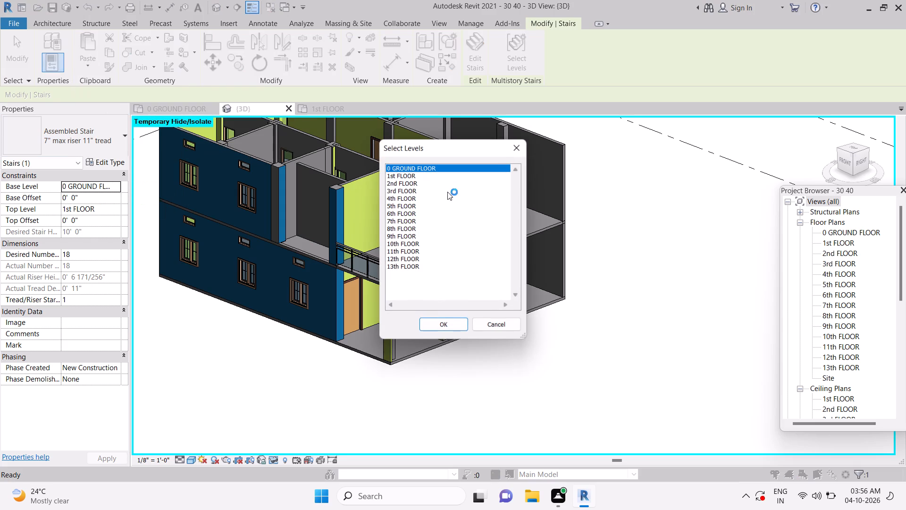
left_click(404, 176)
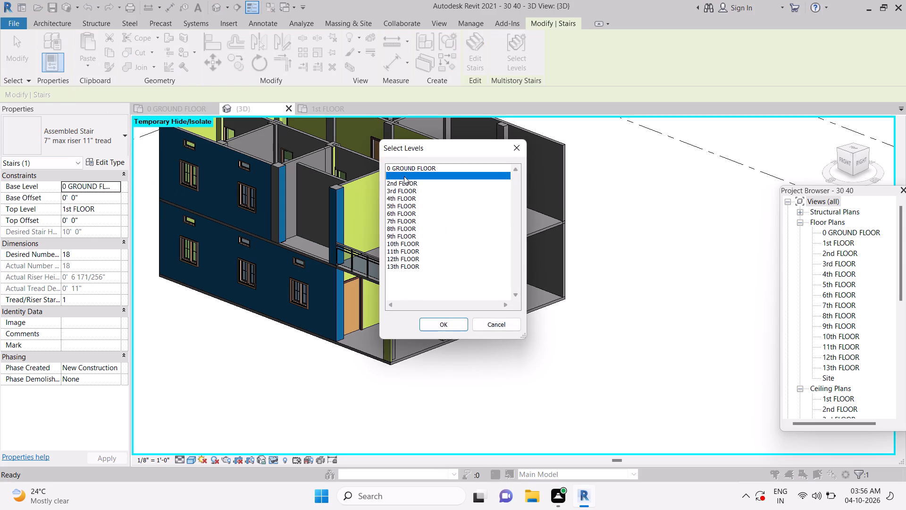
left_click(449, 324)
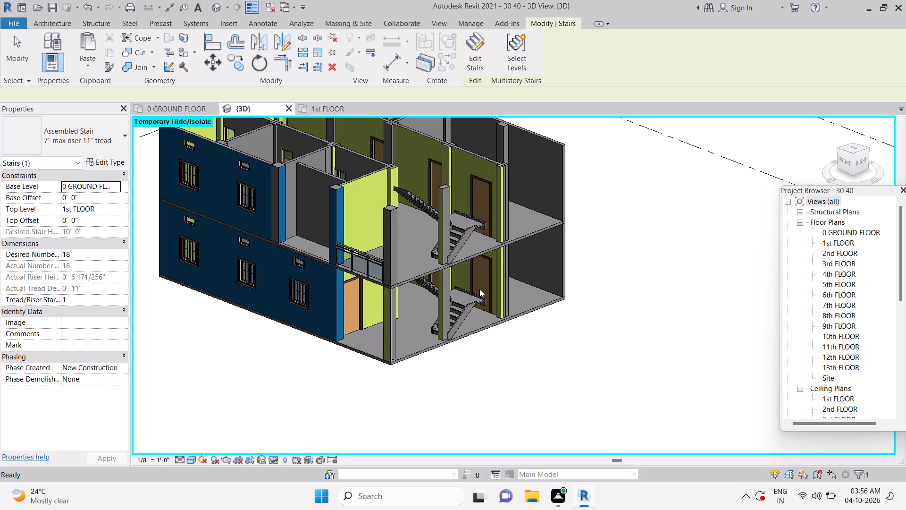
key("Escape")
key("Escape")
key("Escape")
scroll(489, 299, "down", 1)
key("Escape")
key("Escape")
key("Escape")
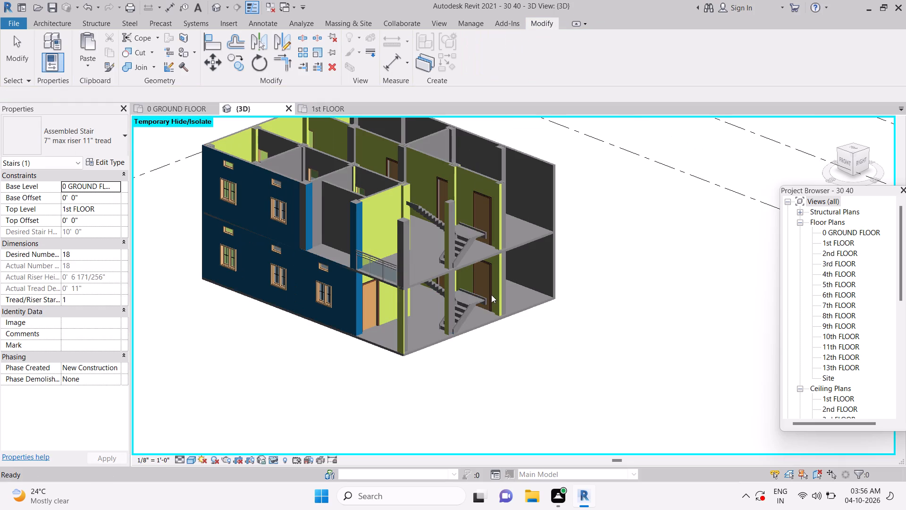
key("Escape")
key("Escape")
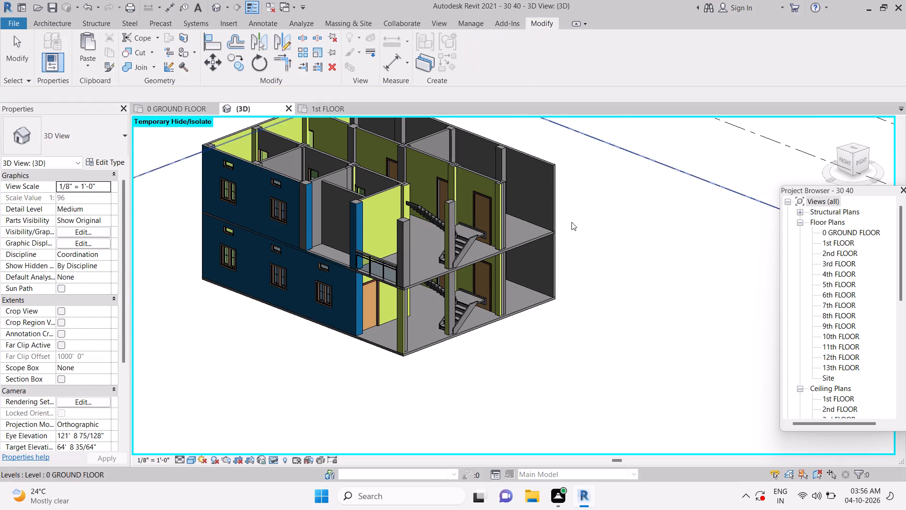
In the Site floor plan, start a Shaft opening and sketch a rectangular boundary about 10' 5 3/4" long around the stair, reaching the adjacent wall face.
double_click(830, 376)
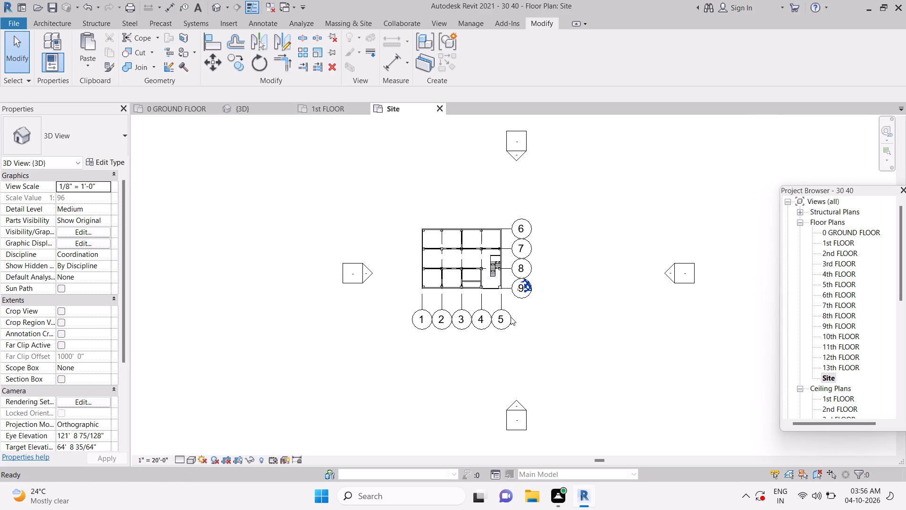
scroll(496, 271, "up", 10)
key("Escape")
key("Escape")
key("Escape")
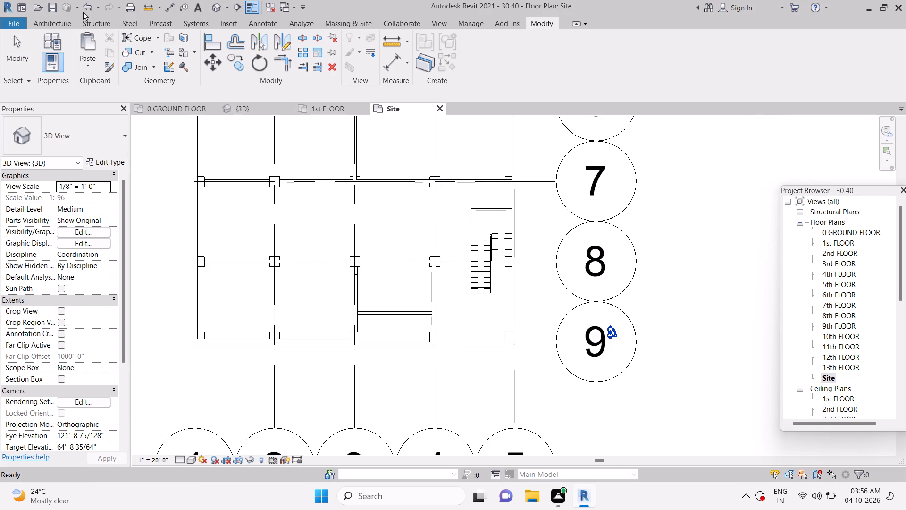
left_click(67, 18)
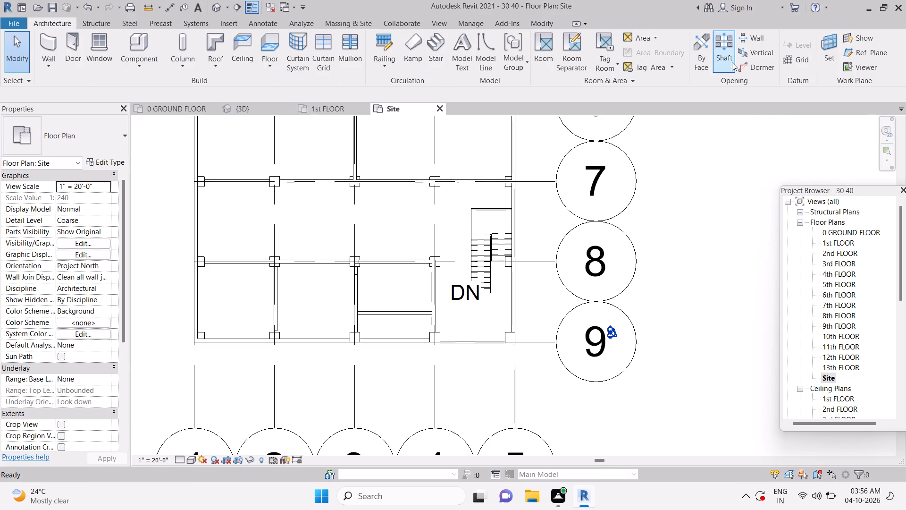
left_click(730, 61)
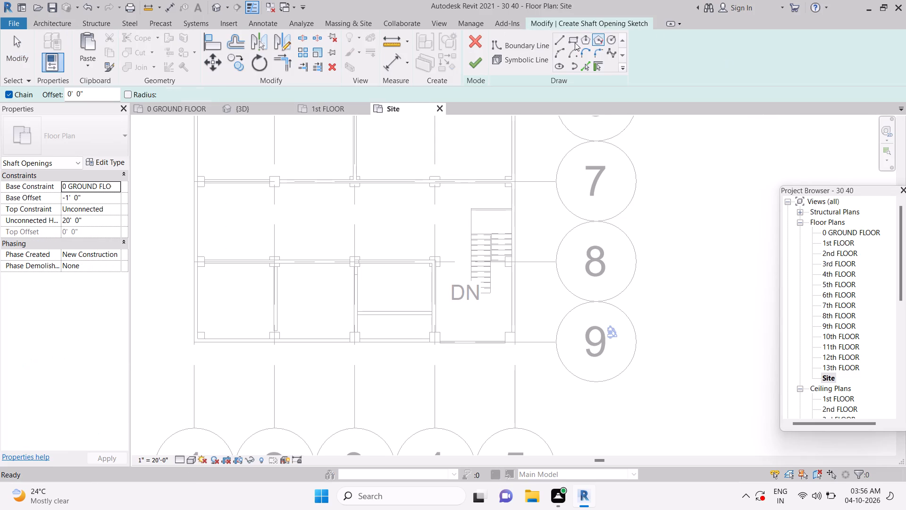
left_click(575, 41)
scroll(486, 210, "up", 7)
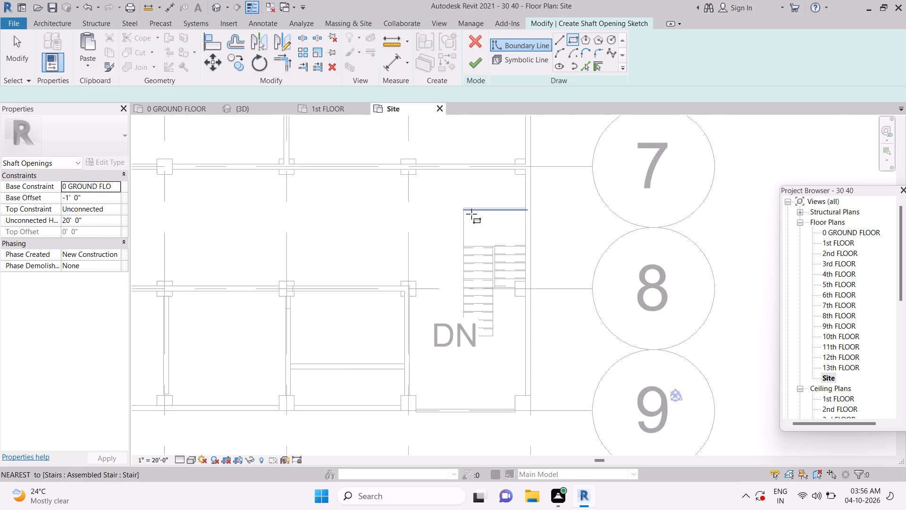
scroll(471, 214, "up", 2)
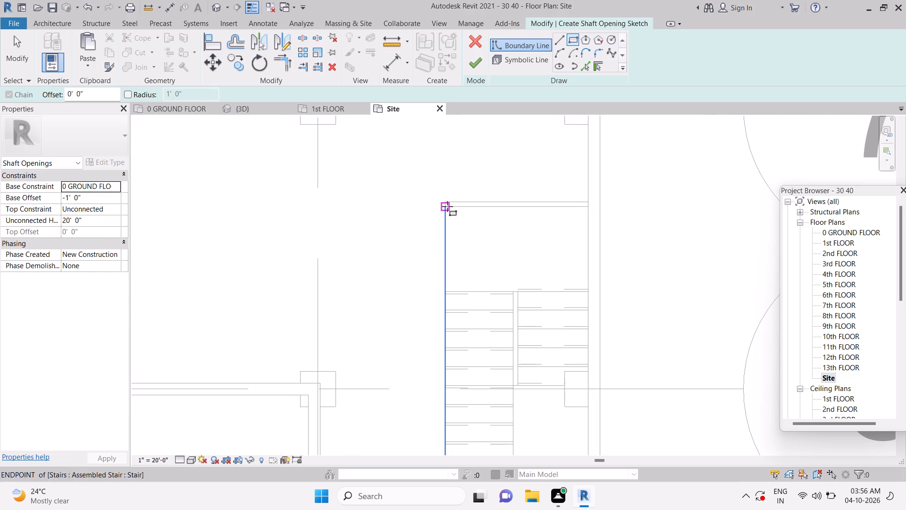
left_click(447, 202)
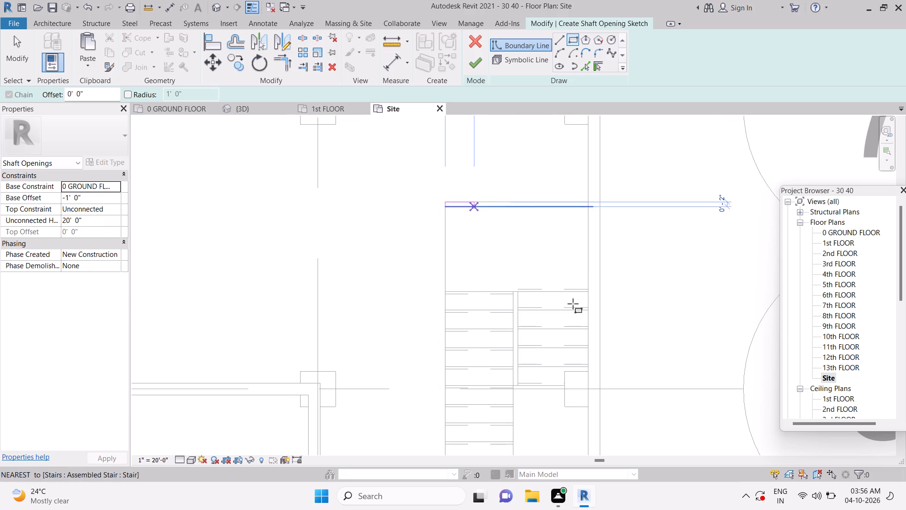
middle_click_drag(595, 380, 579, 222)
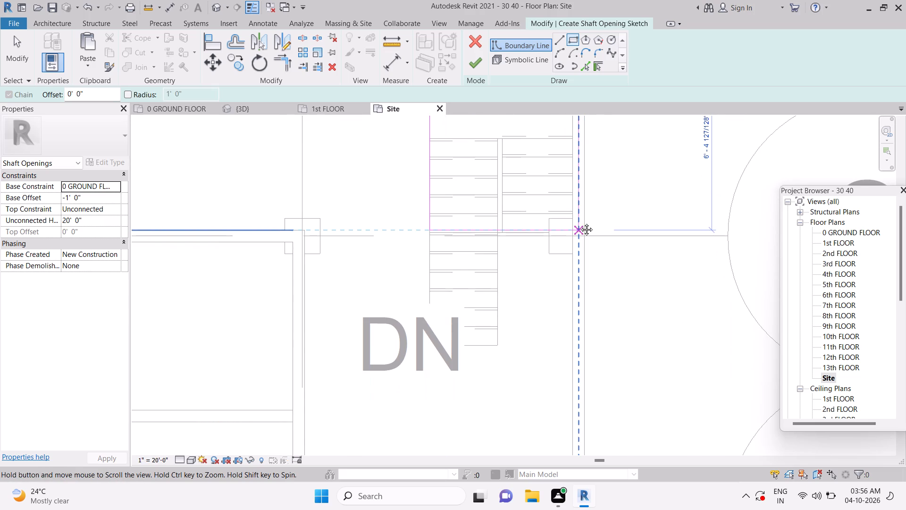
middle_click_drag(579, 222, 581, 209)
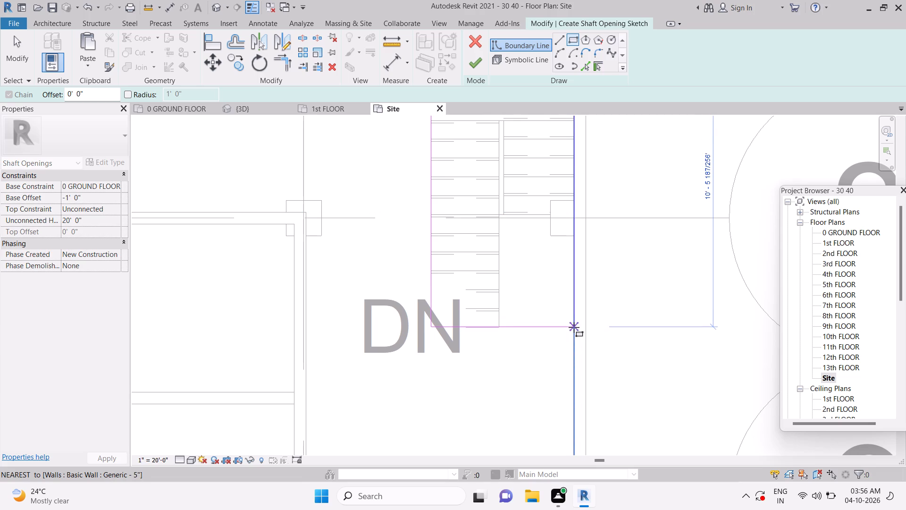
left_click(574, 327)
key("Escape")
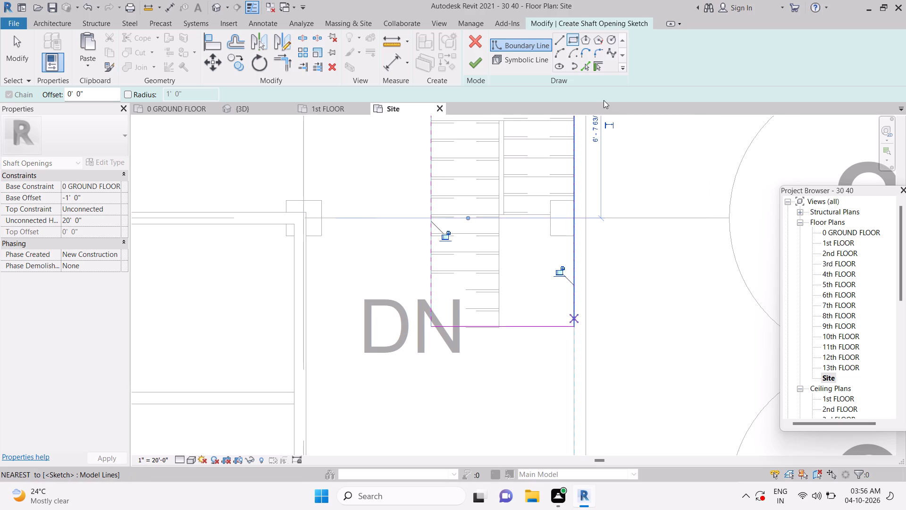
key("Escape")
key("Escape")
key("Escape")
Add shaft boundary lines picked from the longer flight's inner edge and the shorter flight's end riser.
left_click(588, 66)
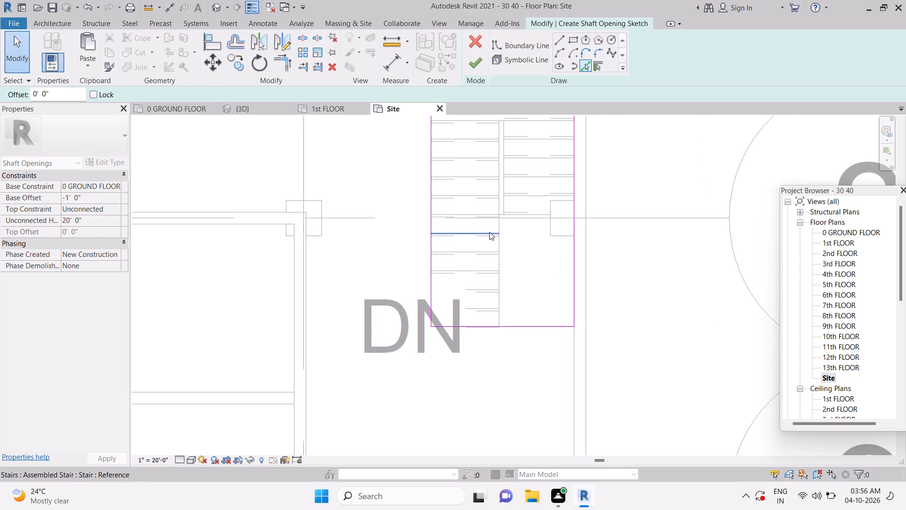
left_click(499, 231)
scroll(520, 216, "up", 6)
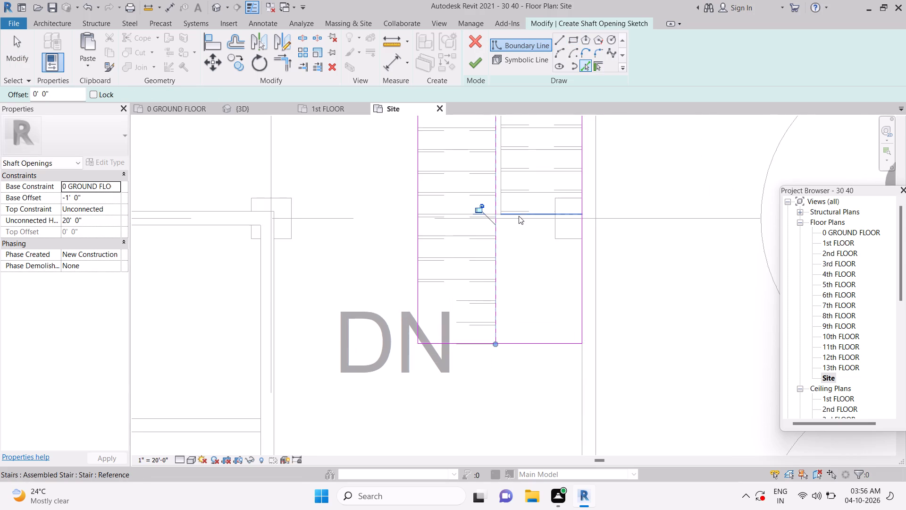
scroll(499, 225, "up", 3)
left_click(537, 206)
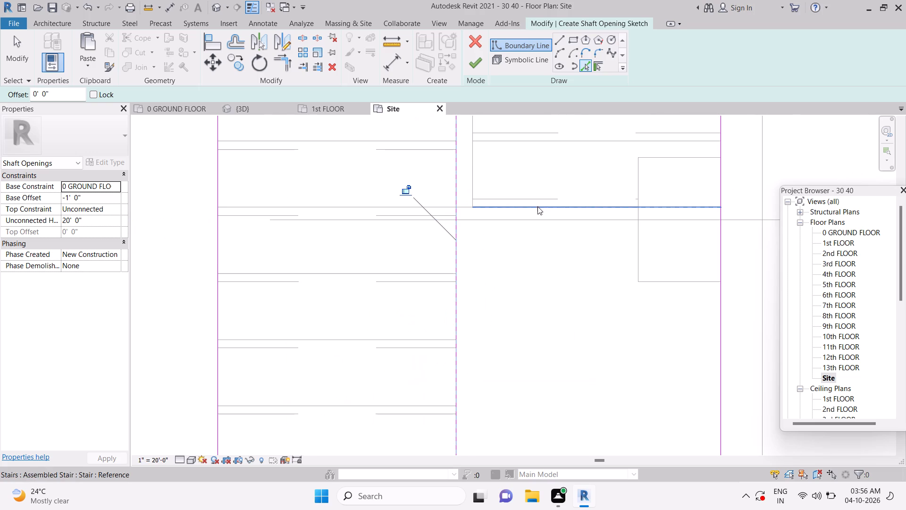
key("Escape")
key("Escape")
key("Escape")
Trim the shaft boundary lines to corners, forming a closed L-shaped outline that follows both flights and the landing.
key("t")
key("r")
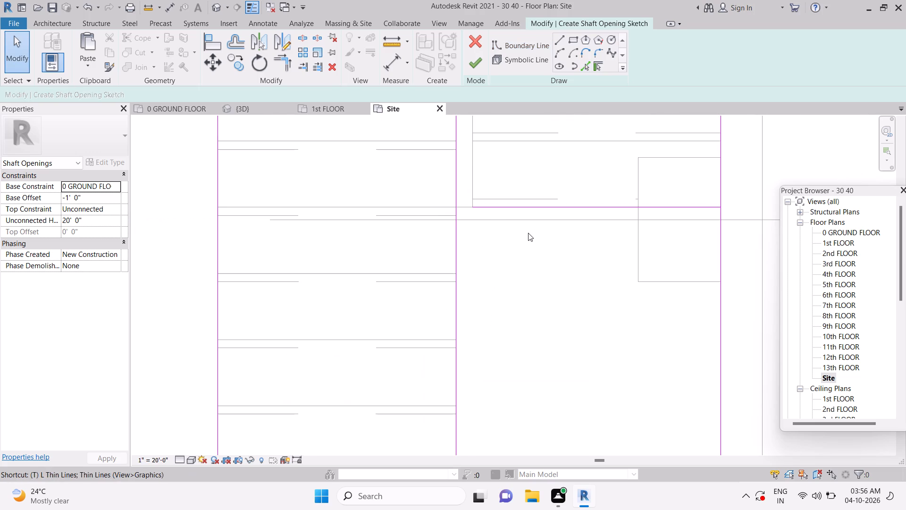
left_click(478, 209)
left_click(459, 228)
scroll(572, 245, "down", 4)
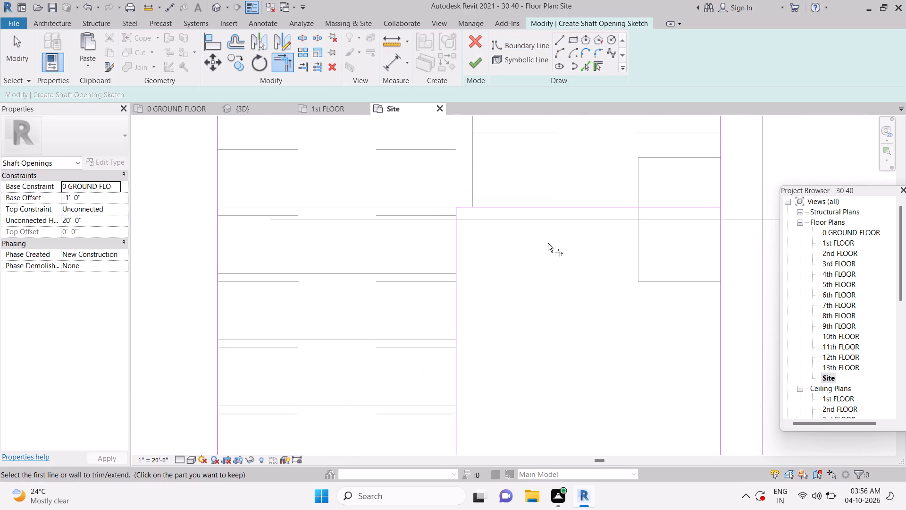
left_click(636, 221)
left_click(655, 199)
scroll(631, 209, "down", 3)
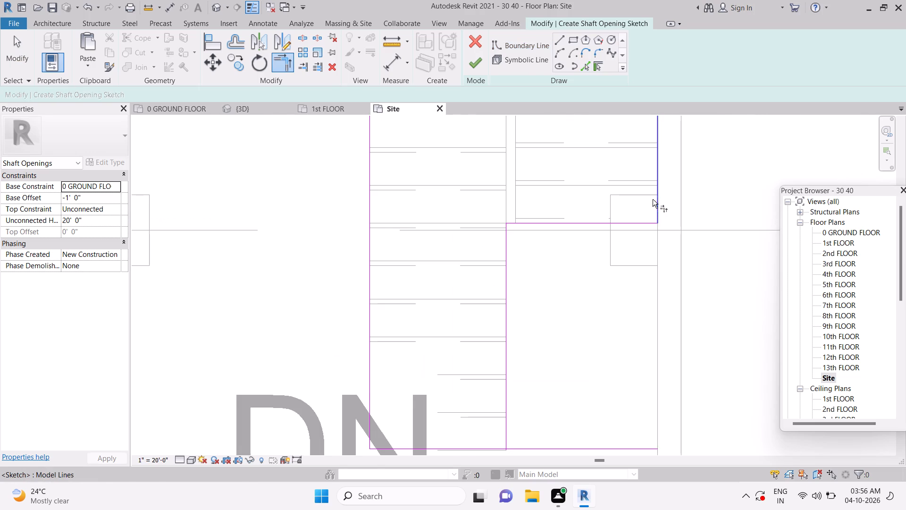
scroll(653, 199, "down", 1)
left_click(560, 325)
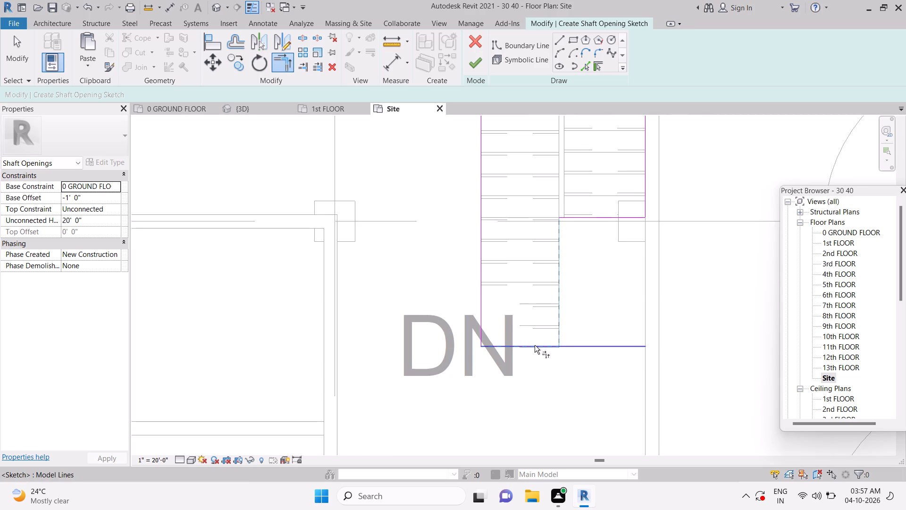
left_click(535, 345)
key("Escape")
key("Escape")
scroll(622, 275, "down", 4)
key("Escape")
key("Escape")
key("Escape")
Move the long shaft boundary line beside the longer flight outward from the stair by 0.05.
middle_click_drag(562, 208, 540, 304)
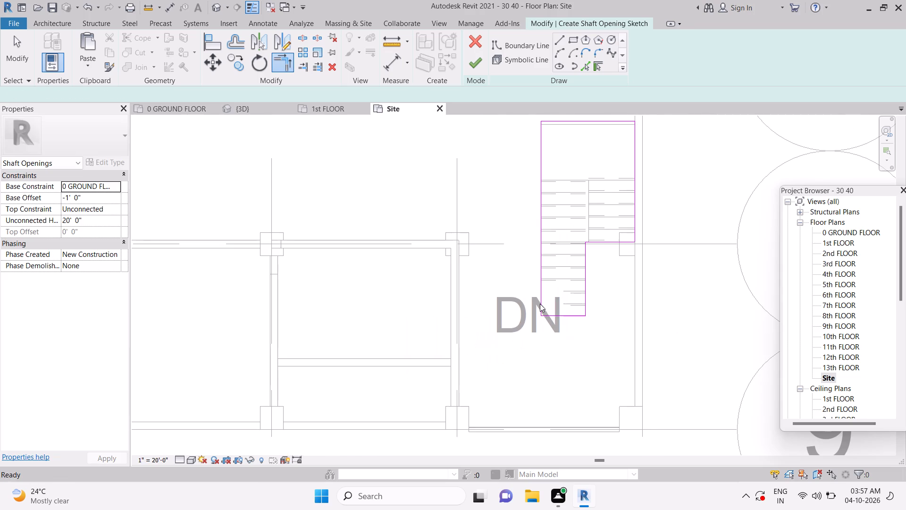
middle_click_drag(540, 304, 540, 304)
key("Escape")
key("Escape")
double_click(538, 136)
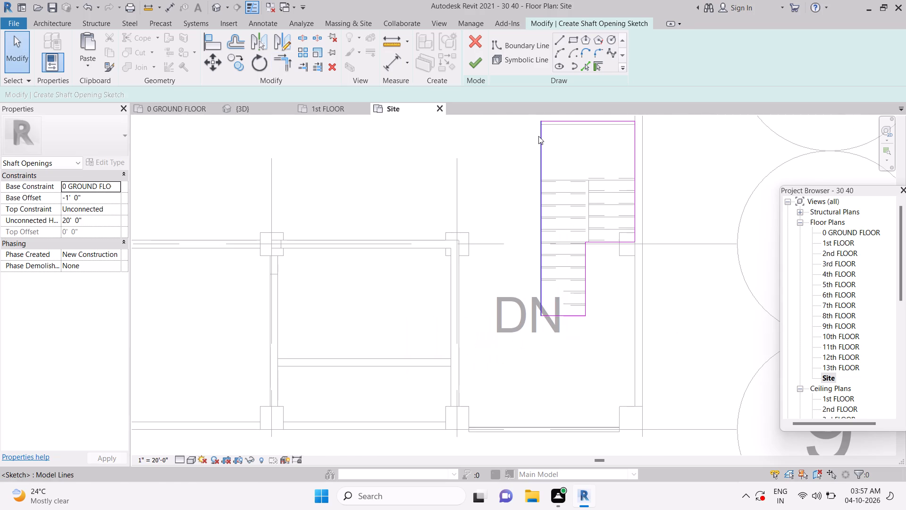
left_click(211, 56)
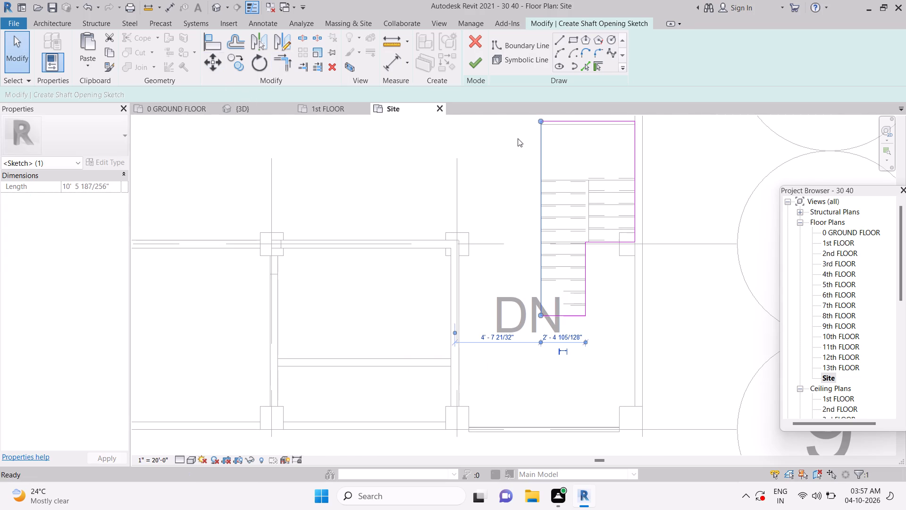
left_click(537, 161)
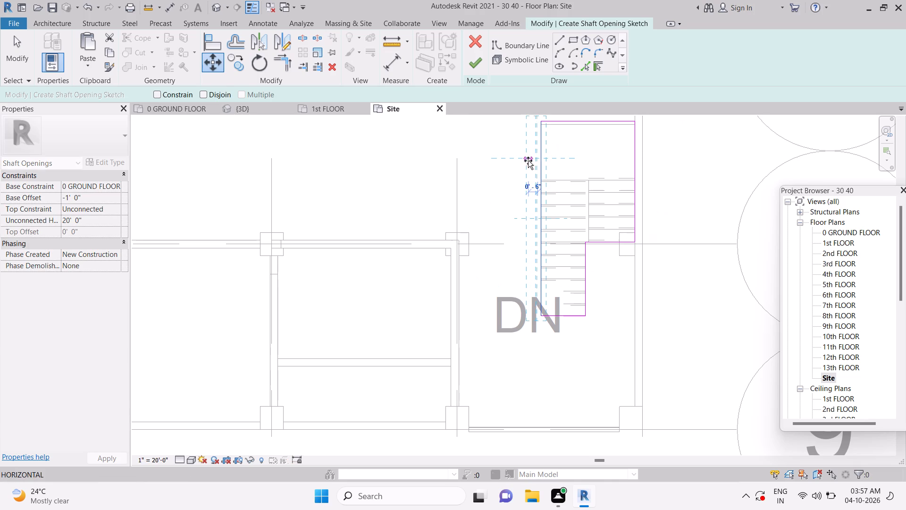
type("0.05")
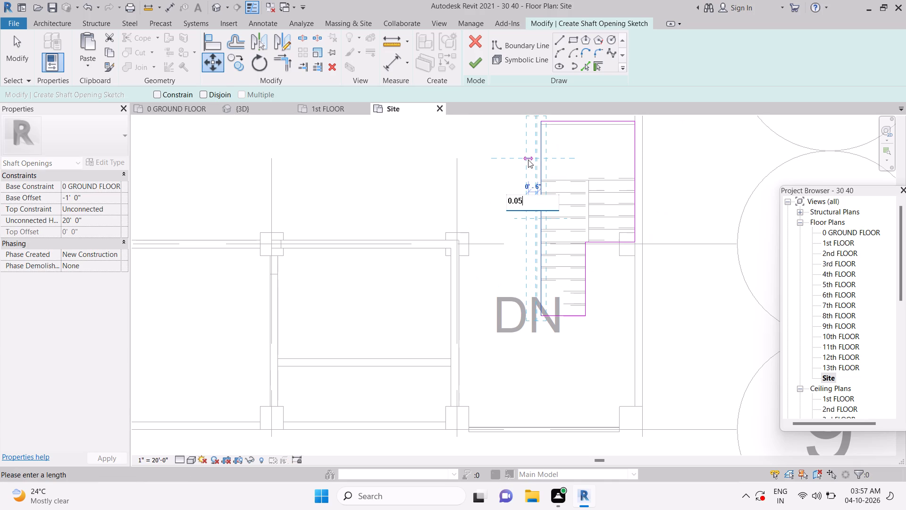
key("Return")
key("Escape")
key("Escape")
Move the shaft boundary line along the landing's outer edge outward from the stair by 0.05.
middle_click_drag(581, 145, 535, 265)
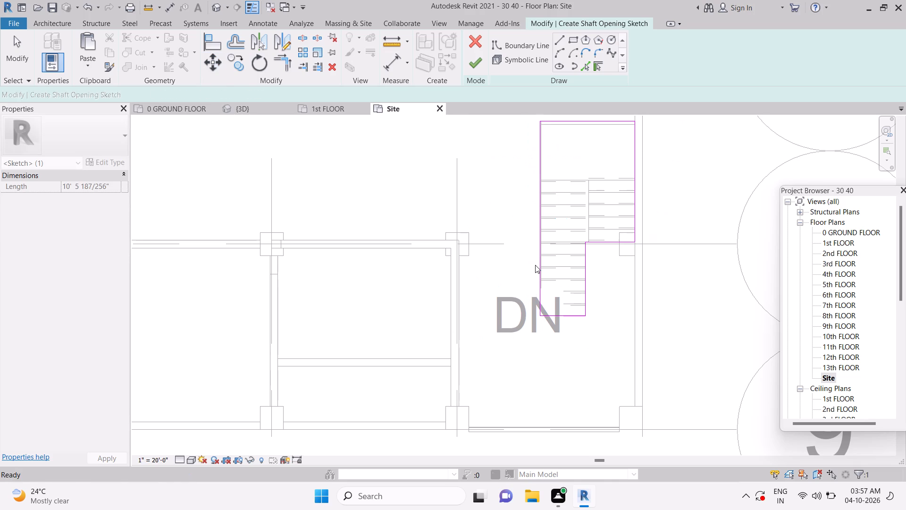
middle_click_drag(535, 265, 529, 276)
middle_click_drag(566, 186, 554, 255)
key("Escape")
key("Escape")
left_click(561, 191)
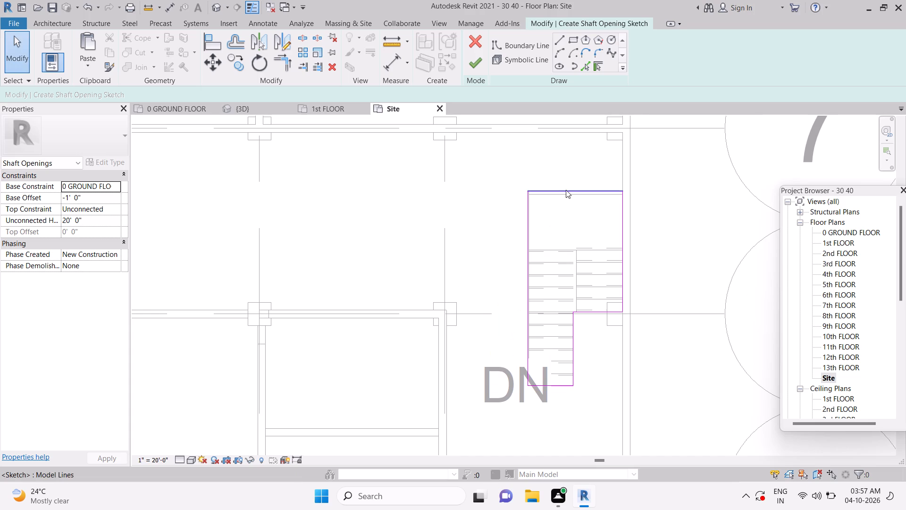
left_click(212, 63)
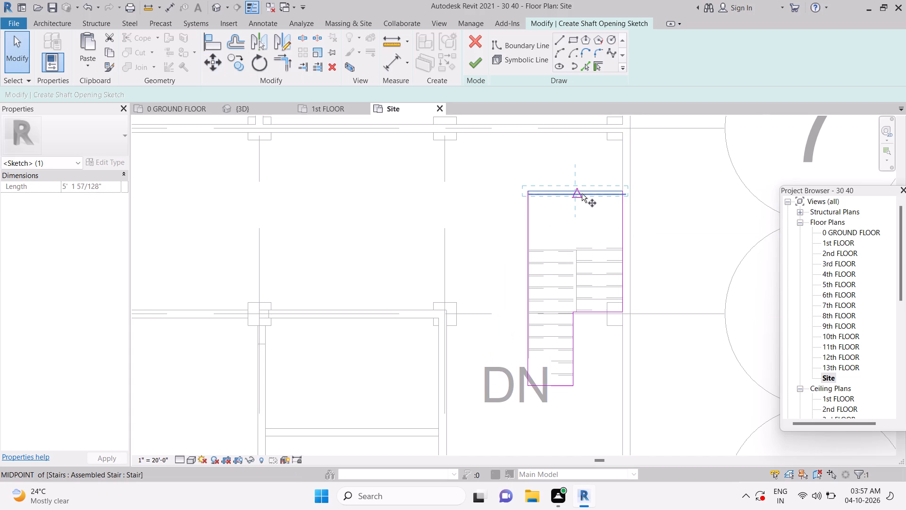
left_click(581, 190)
type("0.05")
key("Return")
key("Escape")
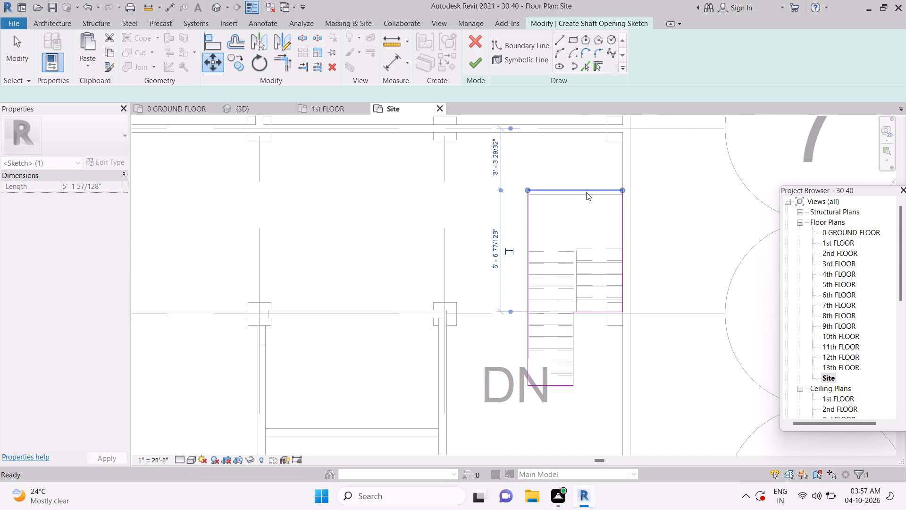
key("Escape")
key("Escape")
key("Escape")
key("Escape")
key("Escape")
Move the shaft boundary line along the longer flight's inner edge outward by 0.05, away from that flight.
left_click(577, 335)
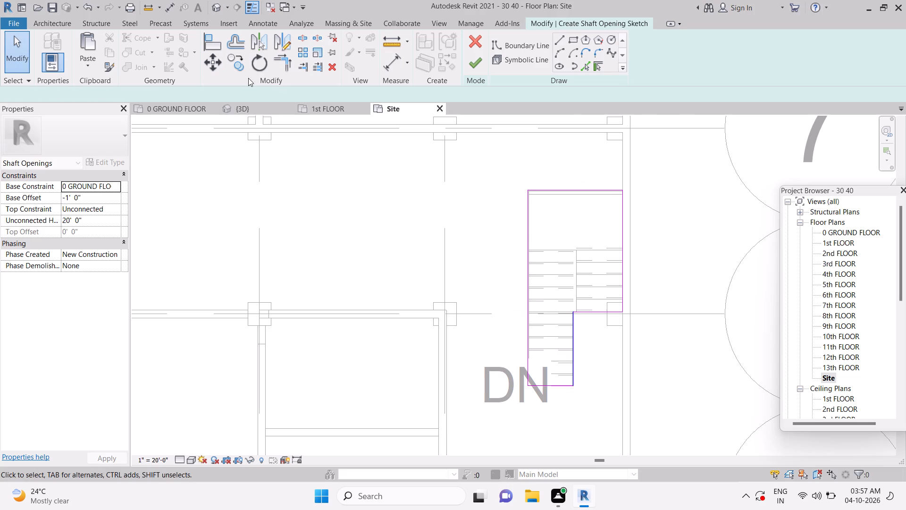
left_click(216, 60)
scroll(571, 339, "up", 4)
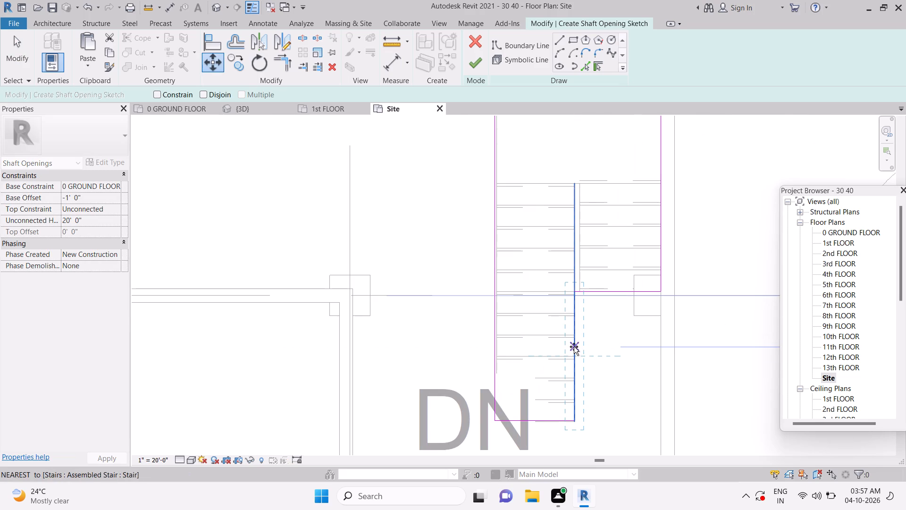
left_click(574, 347)
type("0.05")
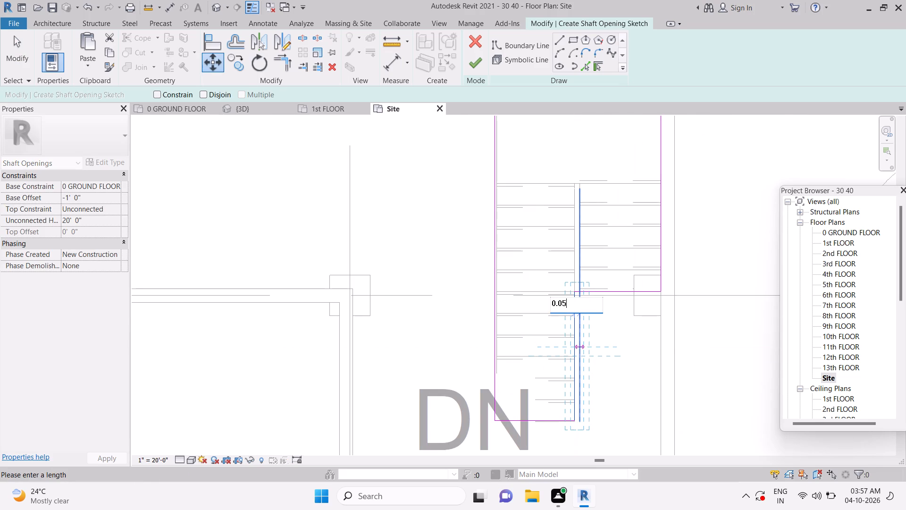
key("Return")
key("Escape")
key("Escape")
key("Escape")
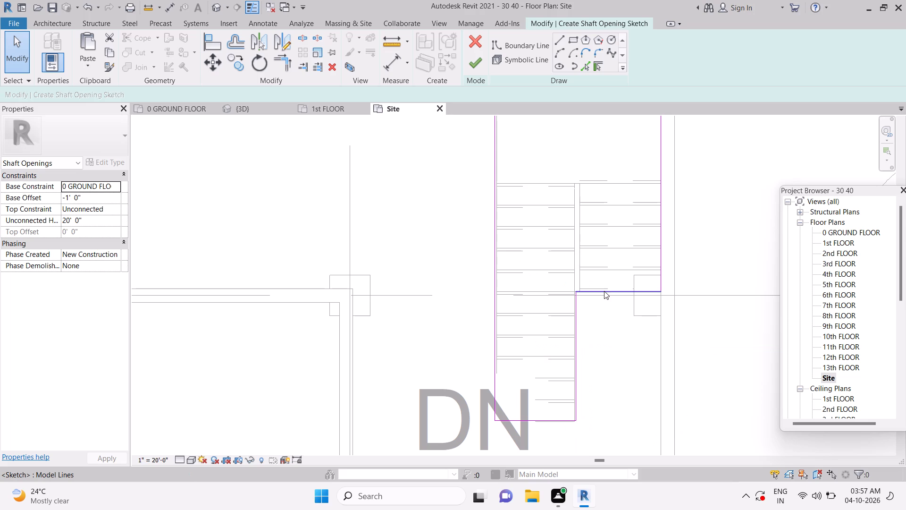
Move the short shaft boundary line at the shorter flight's end riser outward from the flight by 0.05.
left_click(604, 291)
left_click(210, 60)
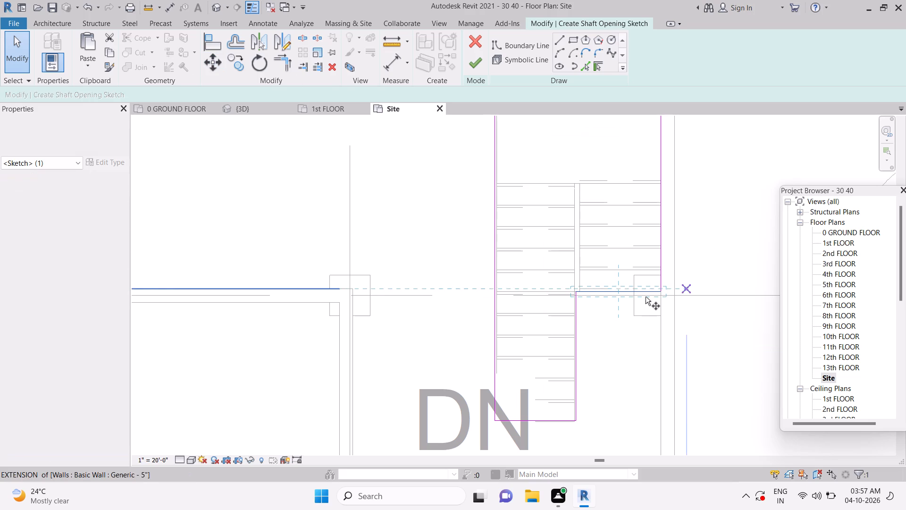
left_click(612, 290)
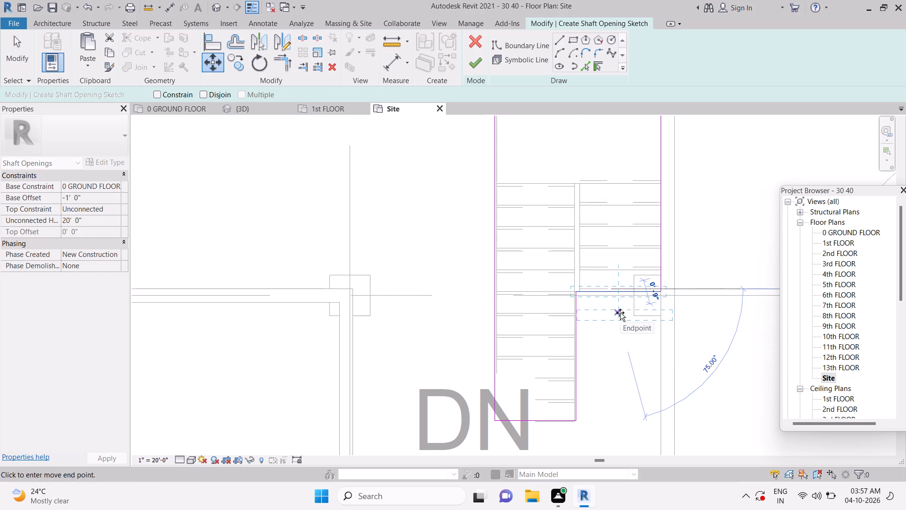
type("0.05")
key("Return")
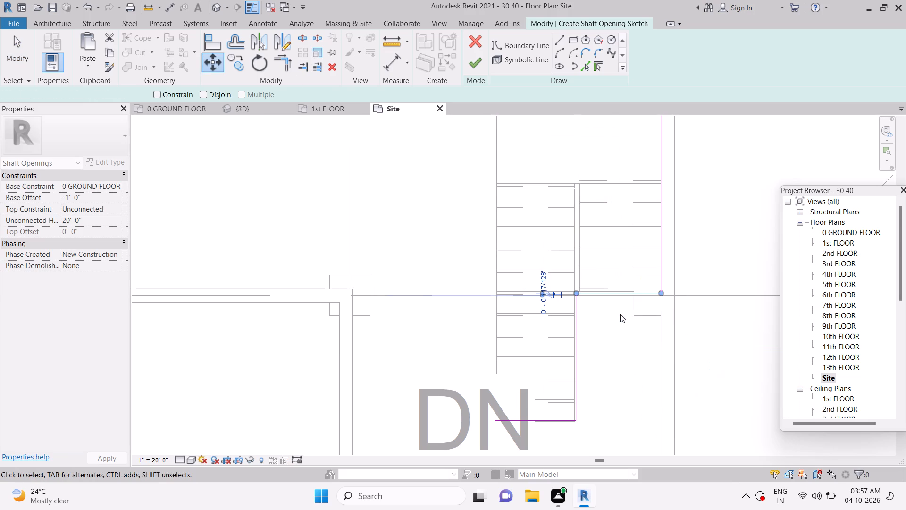
key("Escape")
key("Escape")
key("Escape")
Move the shaft boundary line beside the shorter flight outward by 0.05, into the adjacent wall.
left_click(658, 272)
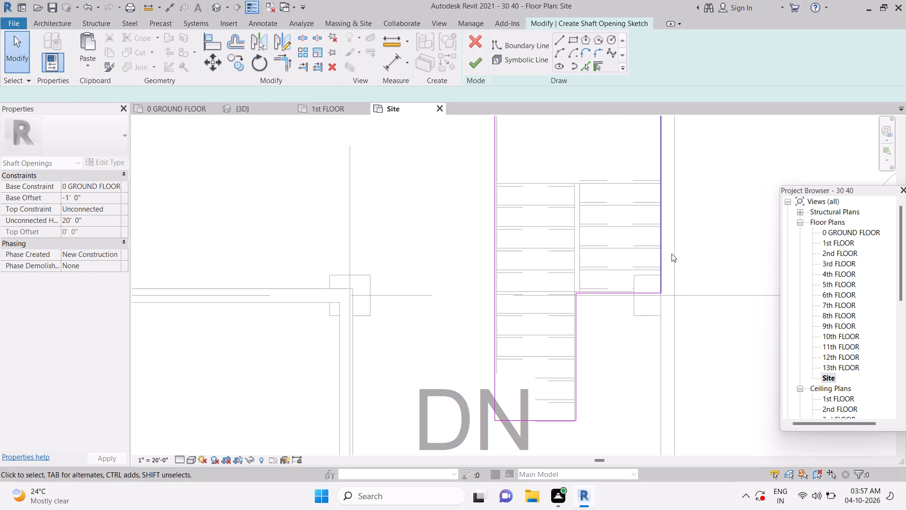
left_click(217, 65)
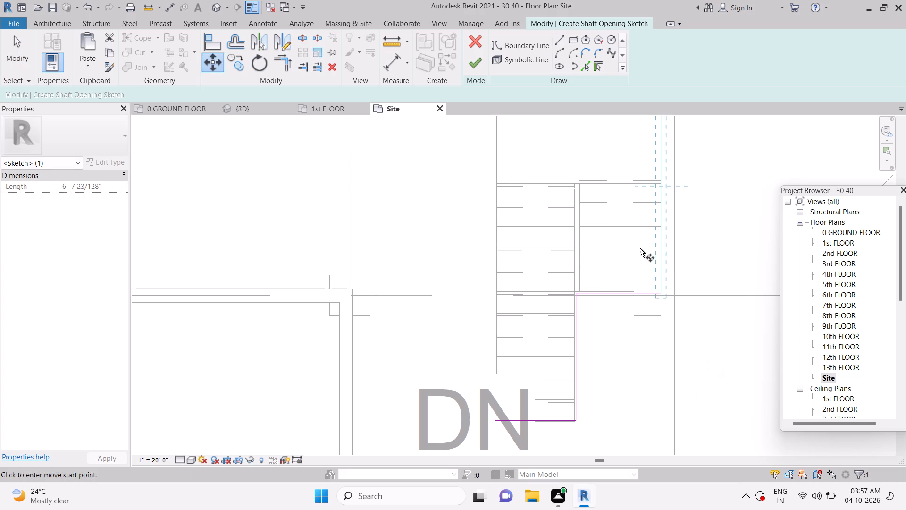
left_click(659, 247)
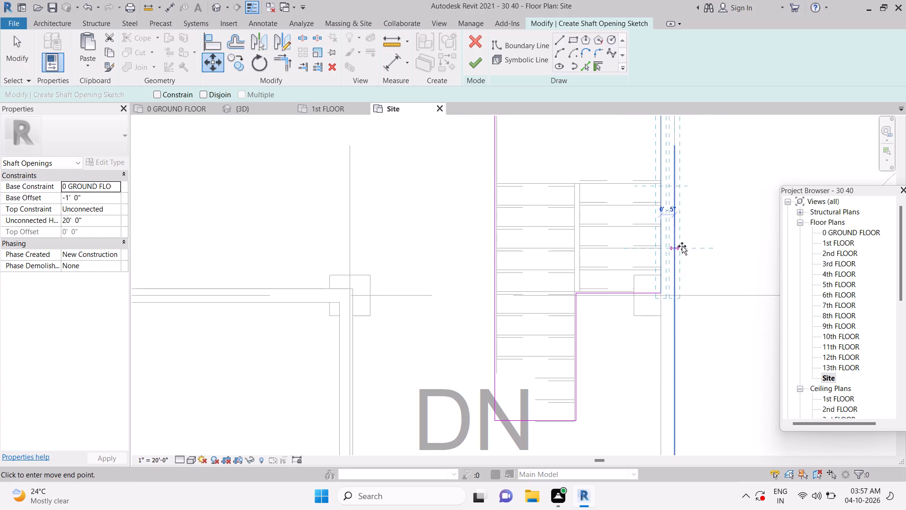
key("0")
type(".05")
key("Return")
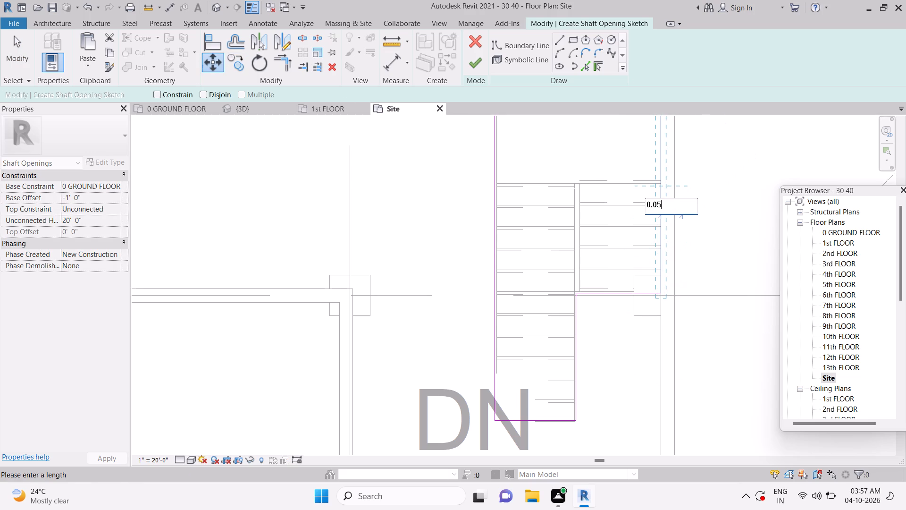
key("Escape")
key("Escape")
key("Escape")
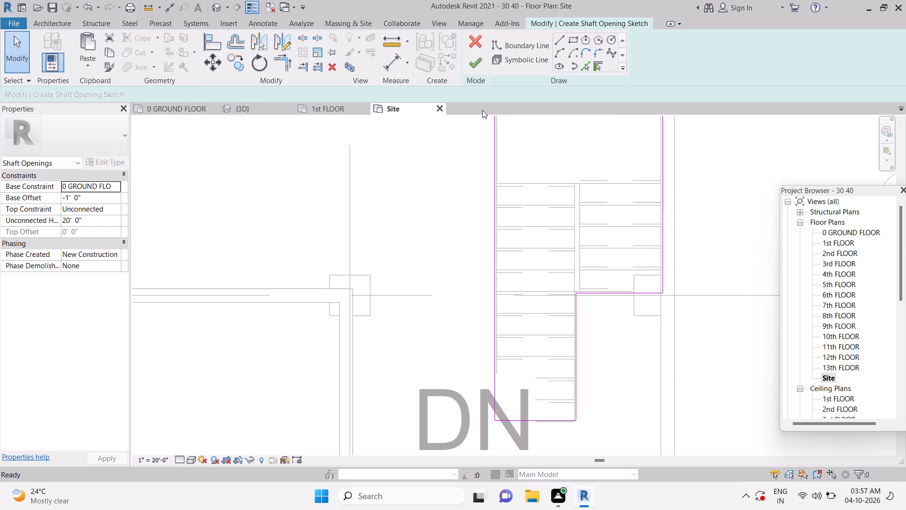
Finish the shaft opening sketch and clear the selection.
left_click(474, 64)
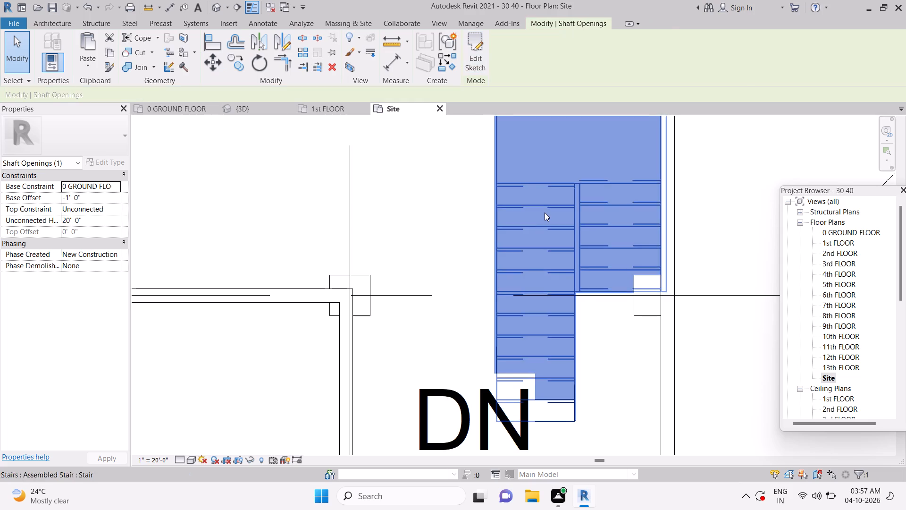
key("Escape")
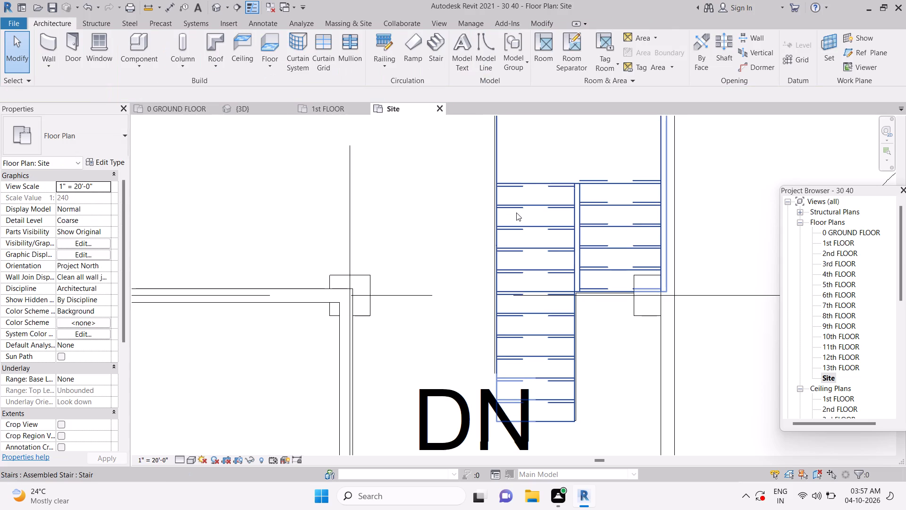
key("Escape")
key("Escape")
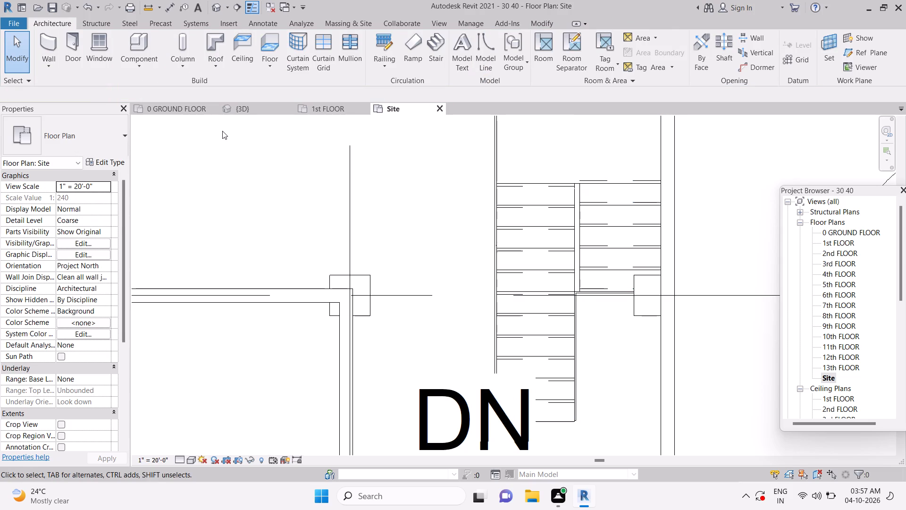
In the 3D view, reset the temporary hide/isolate to restore the hidden building elements.
left_click(236, 106)
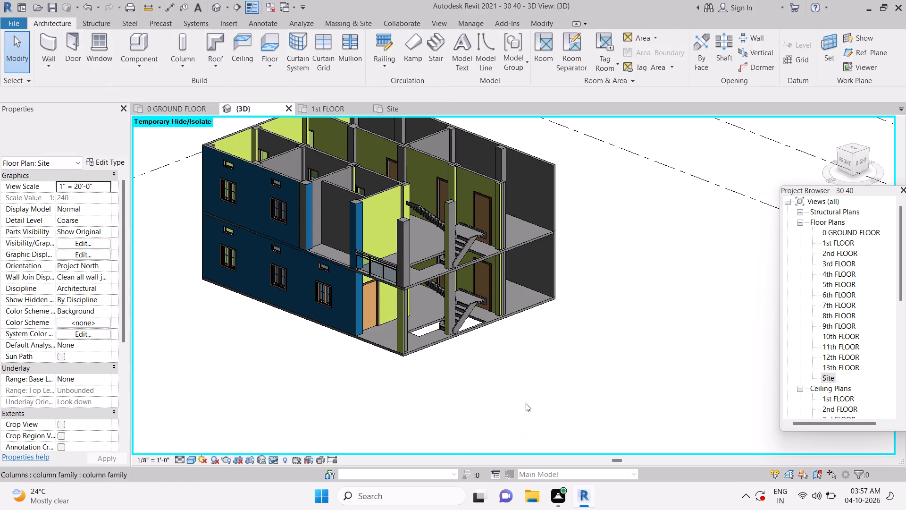
scroll(437, 393, "down", 4)
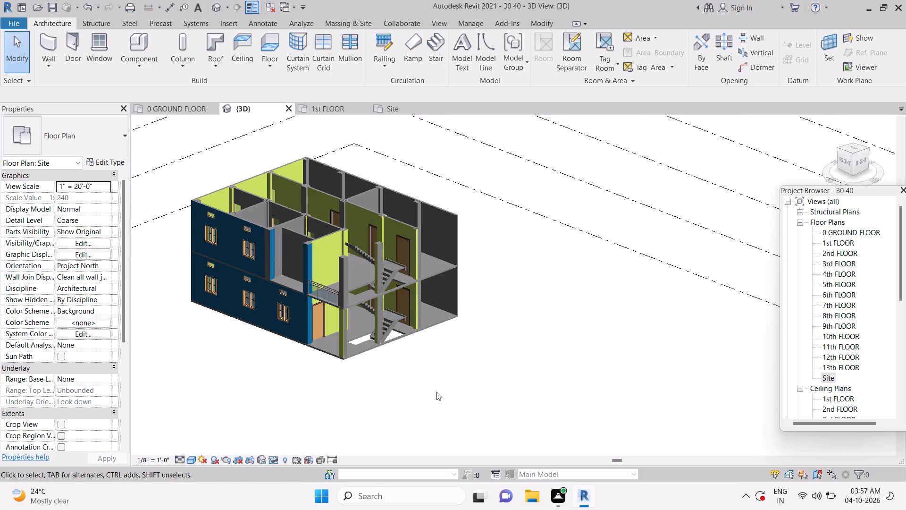
middle_click_drag(436, 392, 570, 429)
middle_click_drag(411, 391, 439, 295)
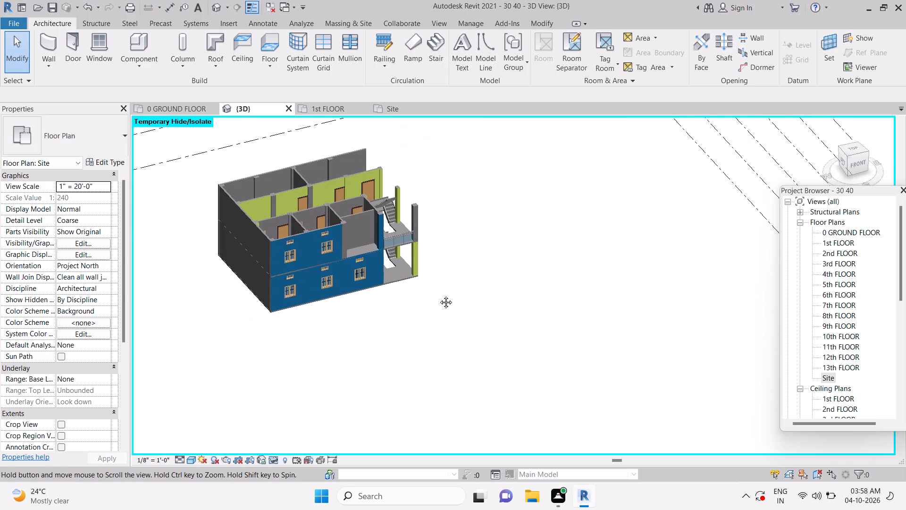
middle_click_drag(439, 295, 356, 409)
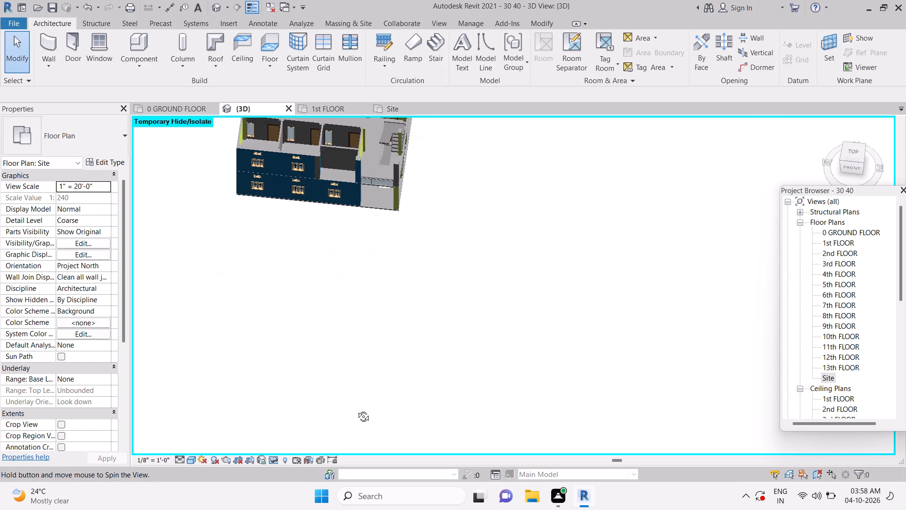
middle_click_drag(356, 409, 292, 386)
middle_click_drag(451, 325, 449, 330)
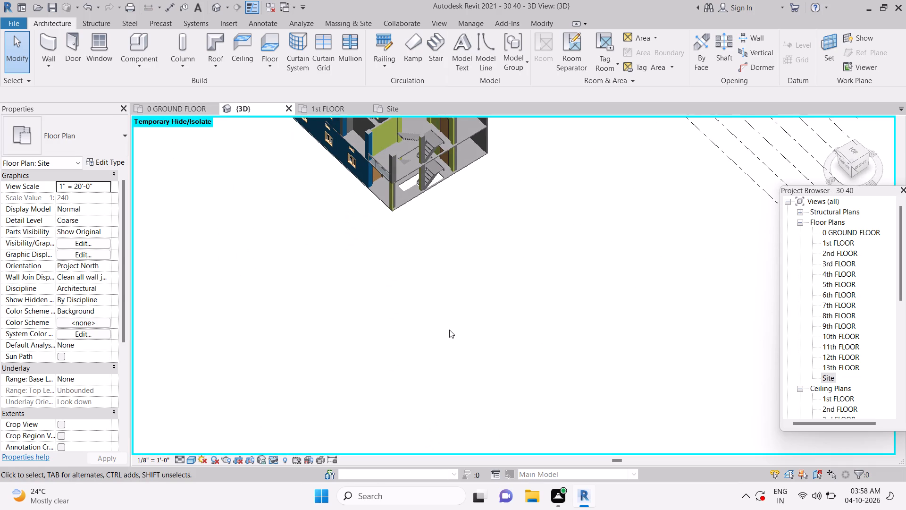
middle_click_drag(449, 330, 373, 253)
key("Escape")
key("Escape")
type("HR")
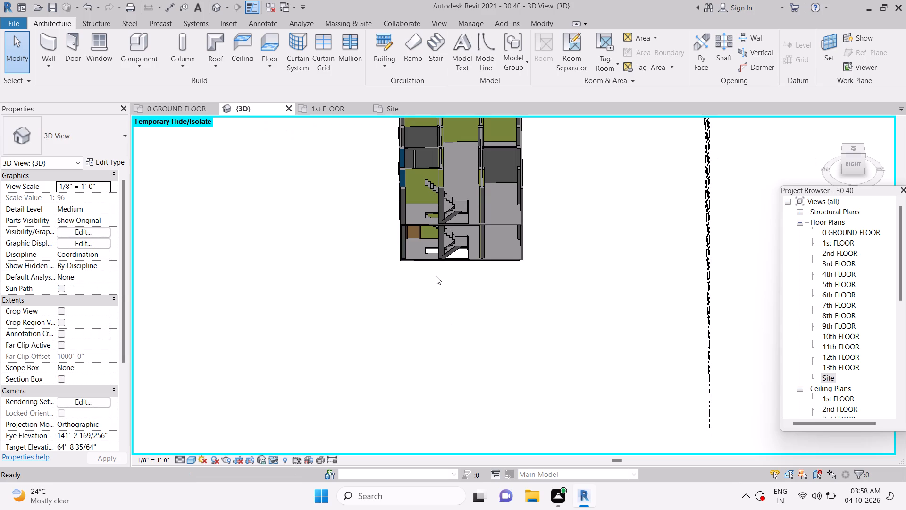
Examine the whole building in 3D from several angles, checking the stair and the slab openings around it.
scroll(432, 289, "down", 2)
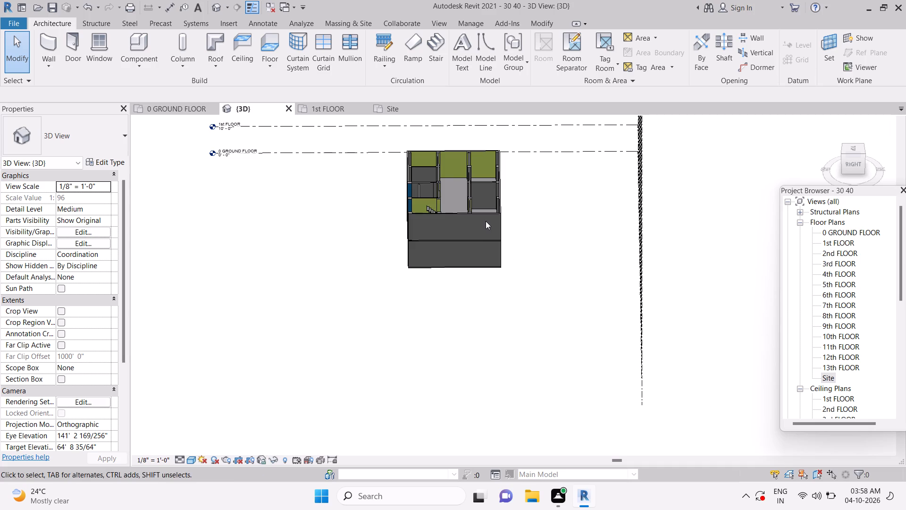
middle_click_drag(449, 256, 609, 266)
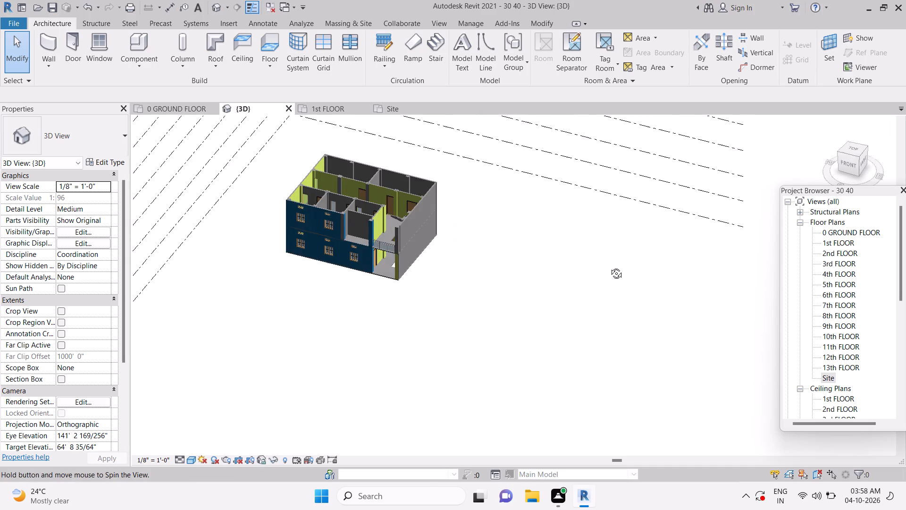
middle_click_drag(609, 266, 663, 269)
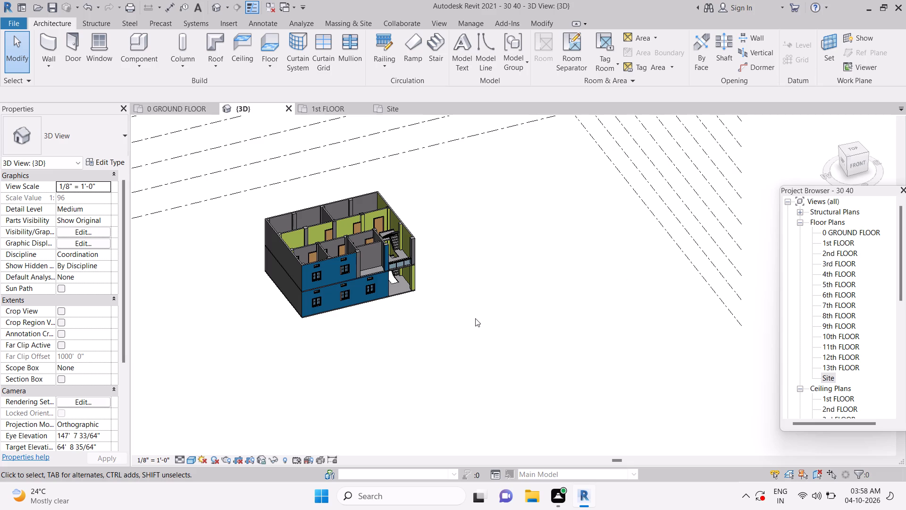
middle_click_drag(475, 318, 487, 338, "shift")
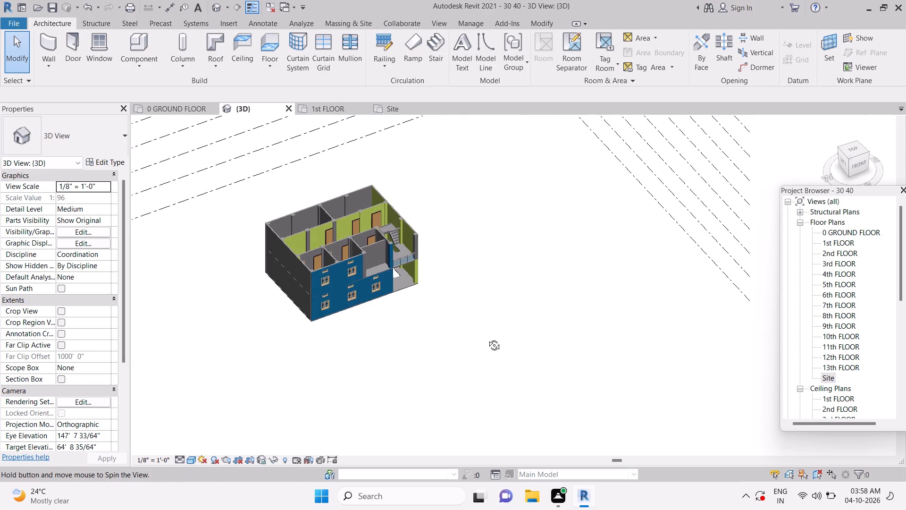
middle_click_drag(487, 338, 487, 339, "shift")
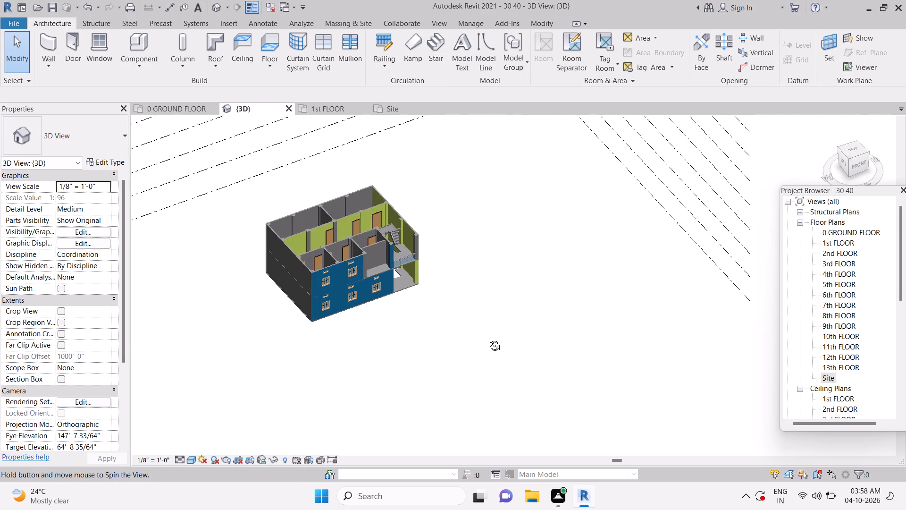
middle_click_drag(487, 339, 505, 348, "shift")
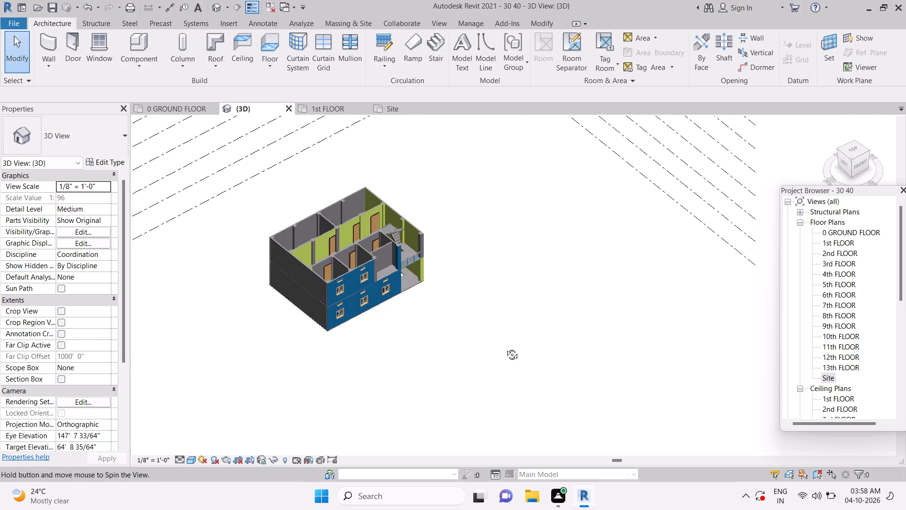
middle_click_drag(505, 348, 504, 349, "shift")
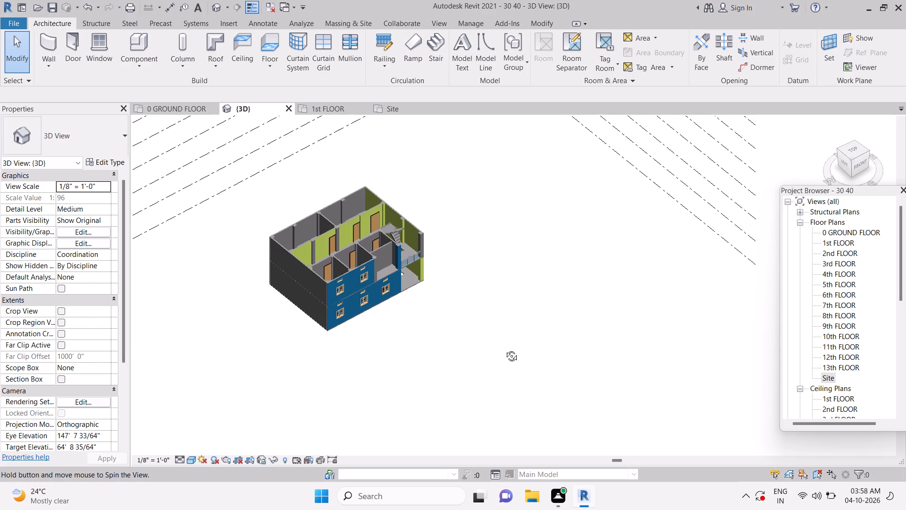
middle_click_drag(504, 349, 504, 350, "shift")
middle_click_drag(486, 348, 472, 357, "shift")
scroll(366, 233, "up", 2)
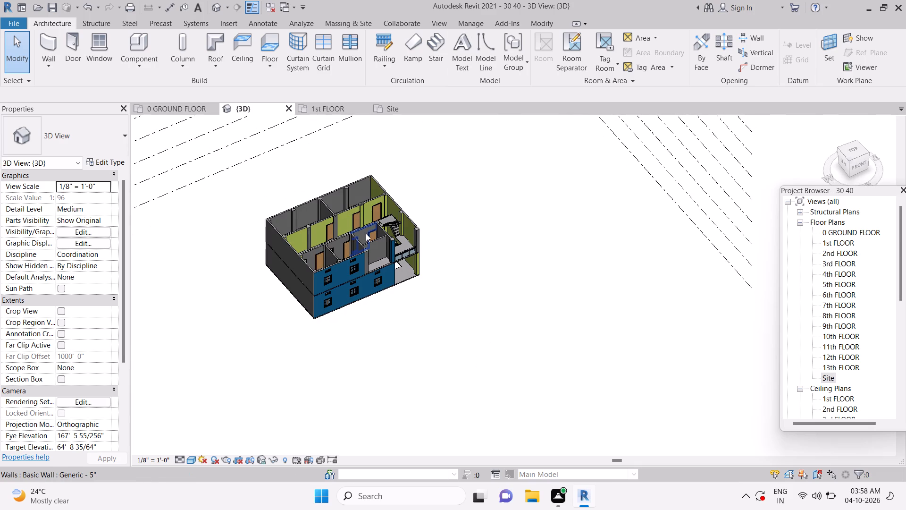
middle_click_drag(447, 282, 445, 289, "shift")
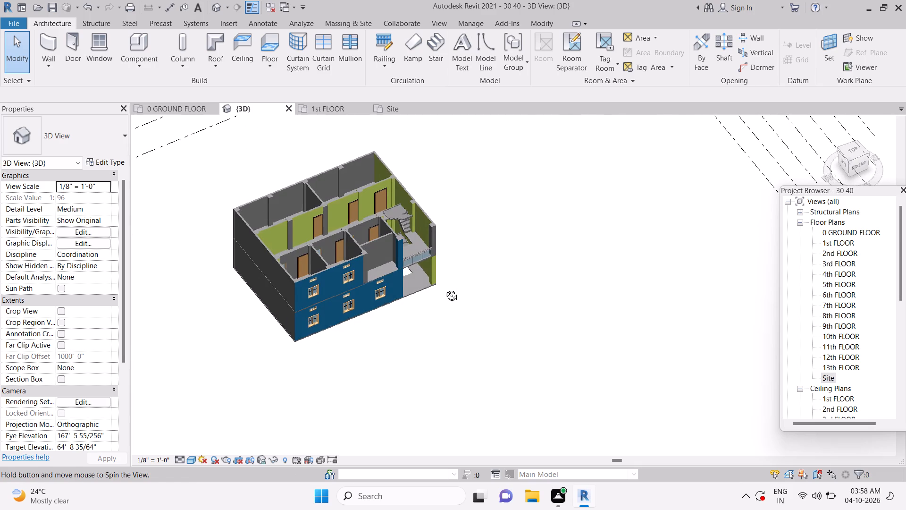
scroll(445, 288, "up", 1, "shift")
middle_click_drag(445, 288, 415, 294, "shift")
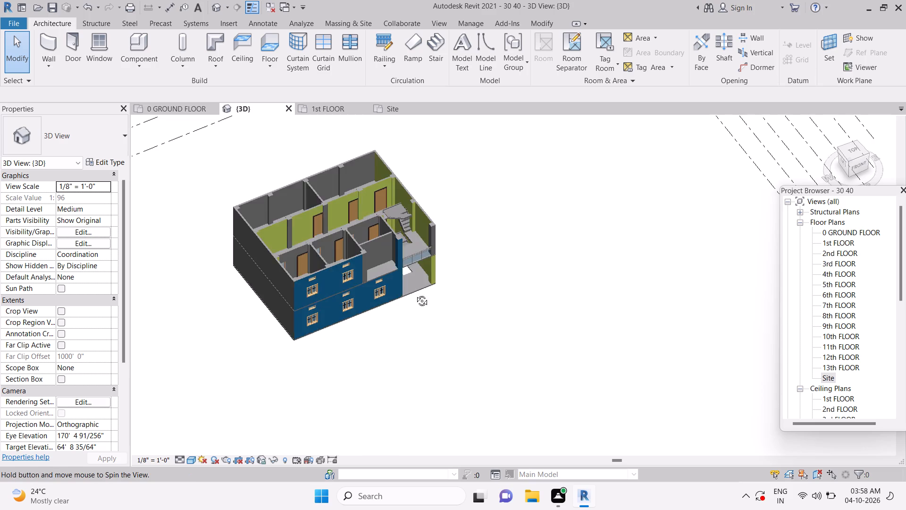
Examine the building in 3D from several angles, focusing on the front facade, the recessed upper room and the balcony railing.
middle_click_drag(415, 294, 439, 326, "shift")
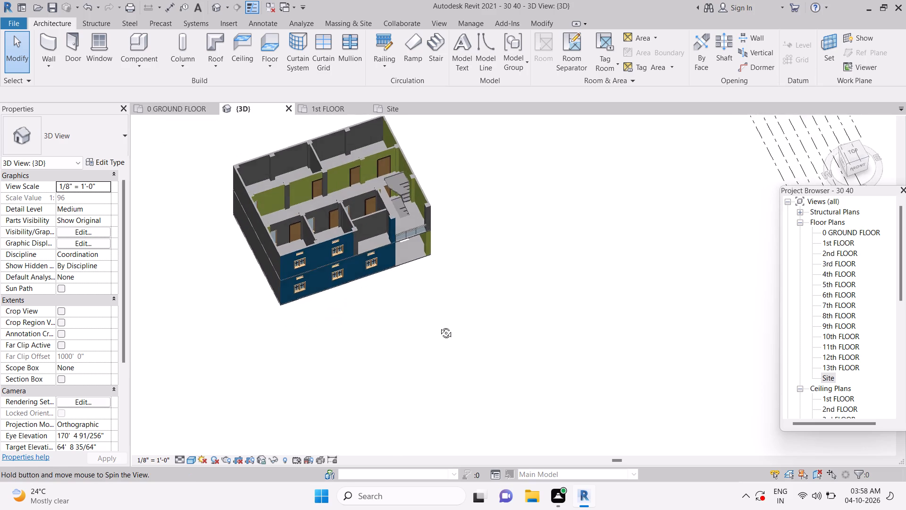
middle_click_drag(439, 326, 449, 327, "shift")
key("Escape")
key("Escape")
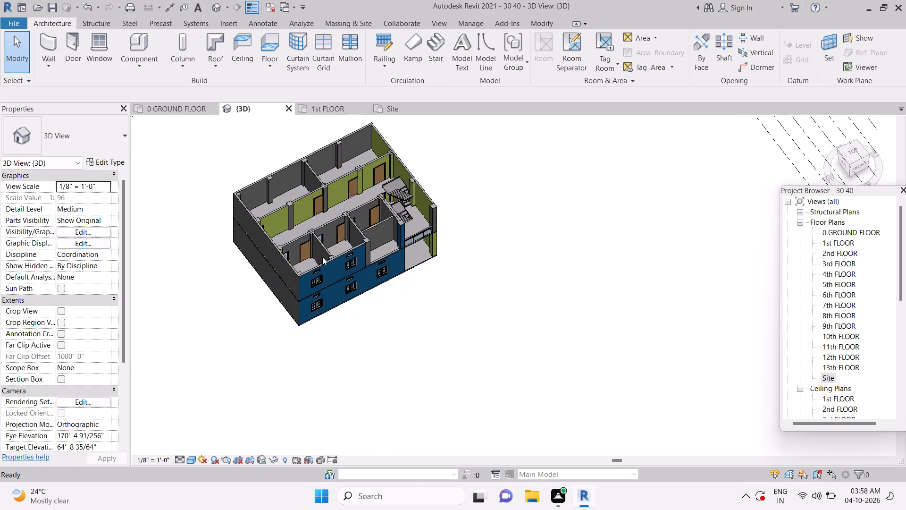
key("Escape")
middle_click_drag(466, 321, 347, 271, "shift")
key("Escape")
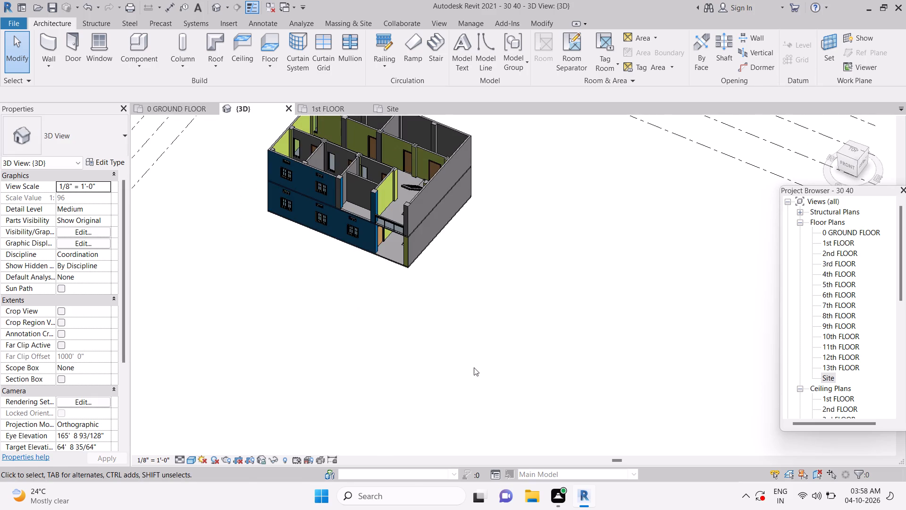
middle_click_drag(466, 348, 450, 215, "shift")
key("Escape")
scroll(380, 315, "up", 4)
key("Escape")
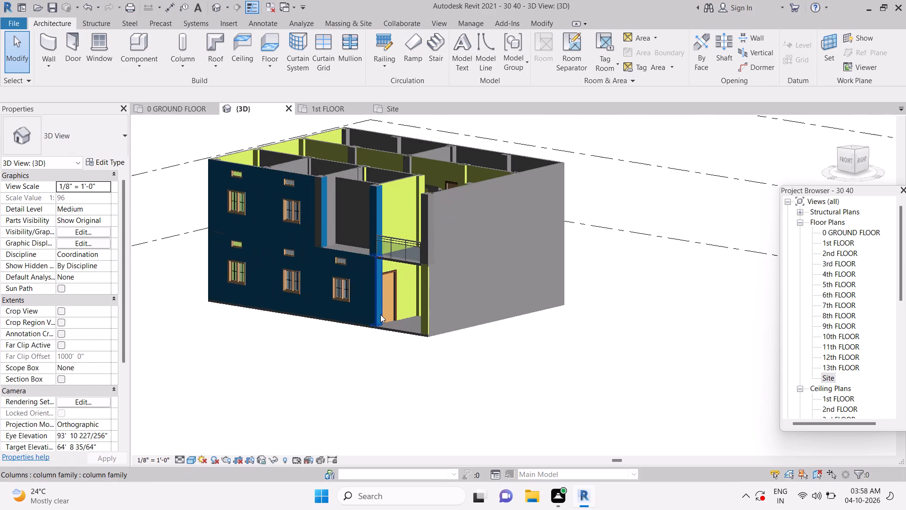
scroll(380, 314, "up", 3)
middle_click_drag(380, 313, 489, 374)
key("Escape")
key("Escape")
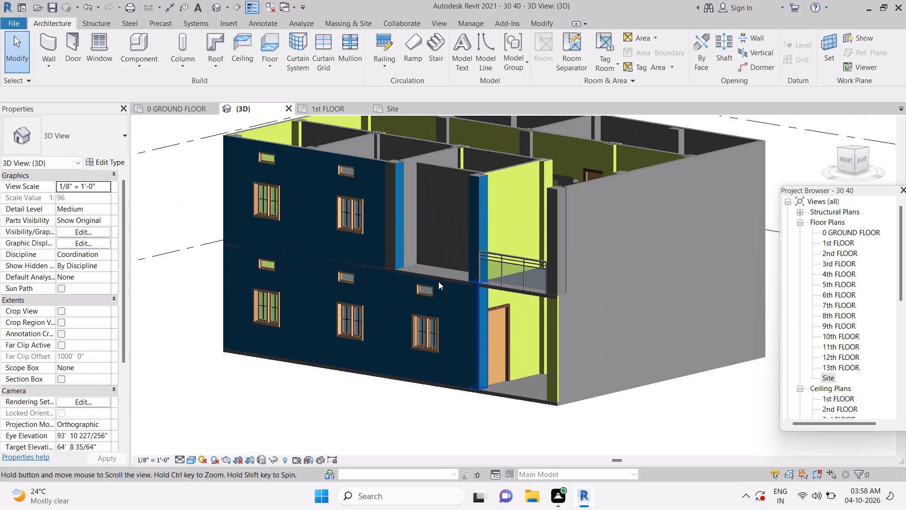
key("Escape")
scroll(425, 221, "down", 1)
middle_click_drag(431, 247, 449, 298, "shift")
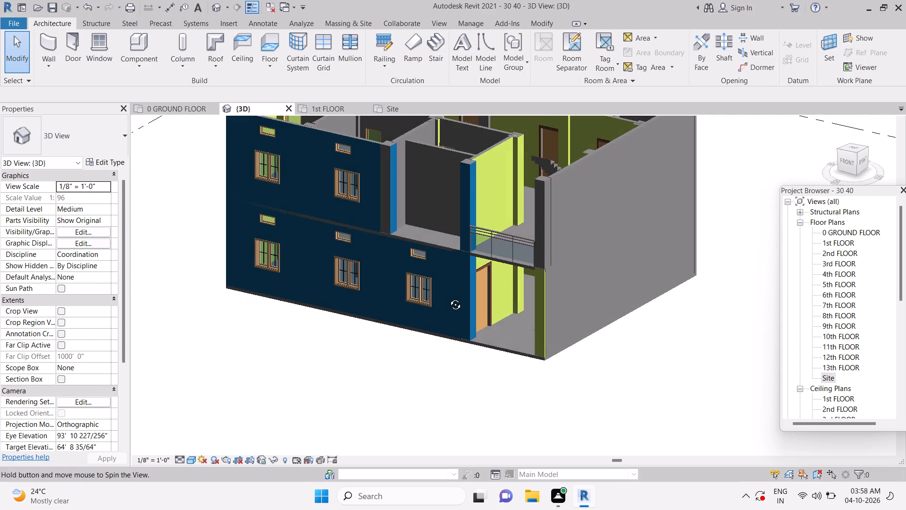
key("Escape")
On the 1st FLOOR plan, shorten the grid 4 wall from the front column back to the cross wall between grids 3 and 4.
left_click(334, 108)
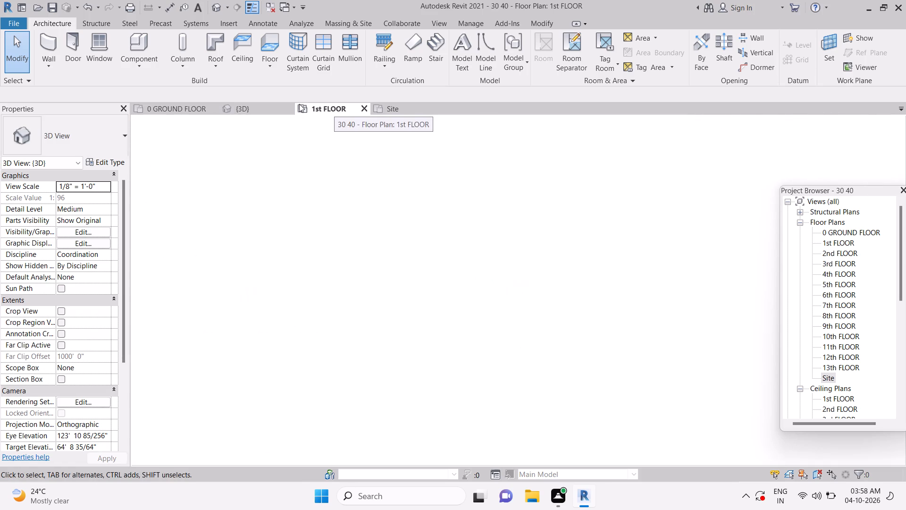
scroll(556, 267, "down", 14)
key("Escape")
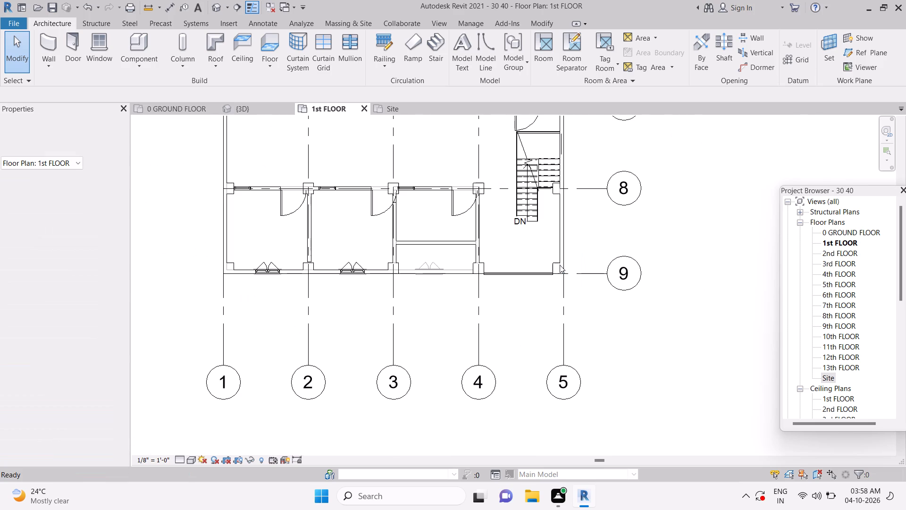
key("Escape")
left_click(478, 252)
scroll(478, 252, "up", 7)
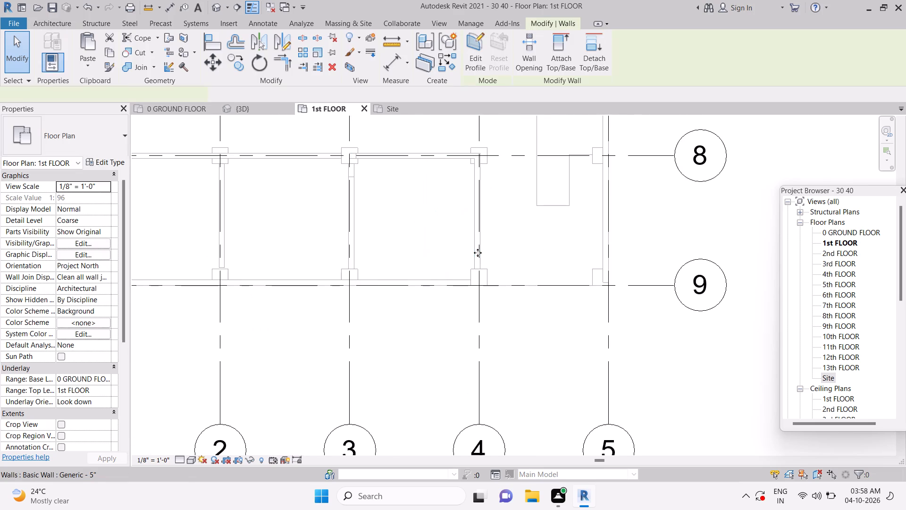
scroll(477, 256, "up", 2)
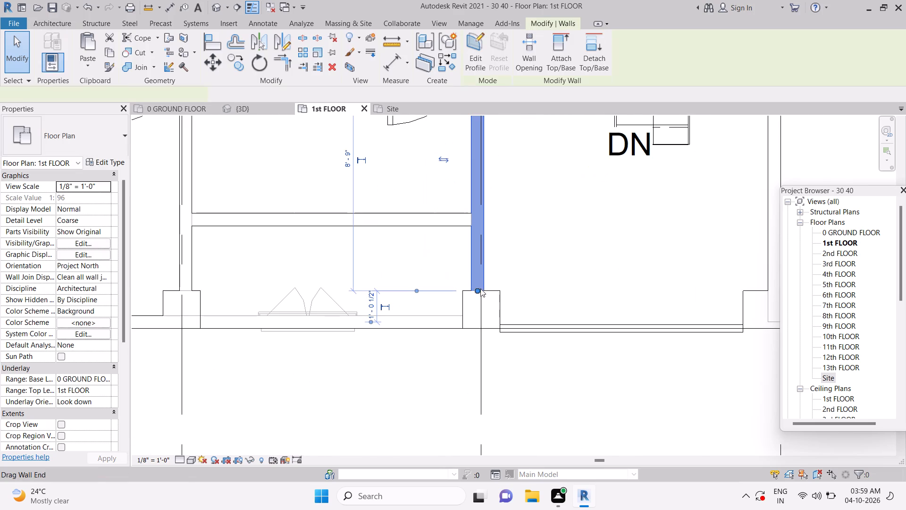
left_click_drag(478, 290, 473, 221)
key("Escape")
key("Escape")
key("Escape")
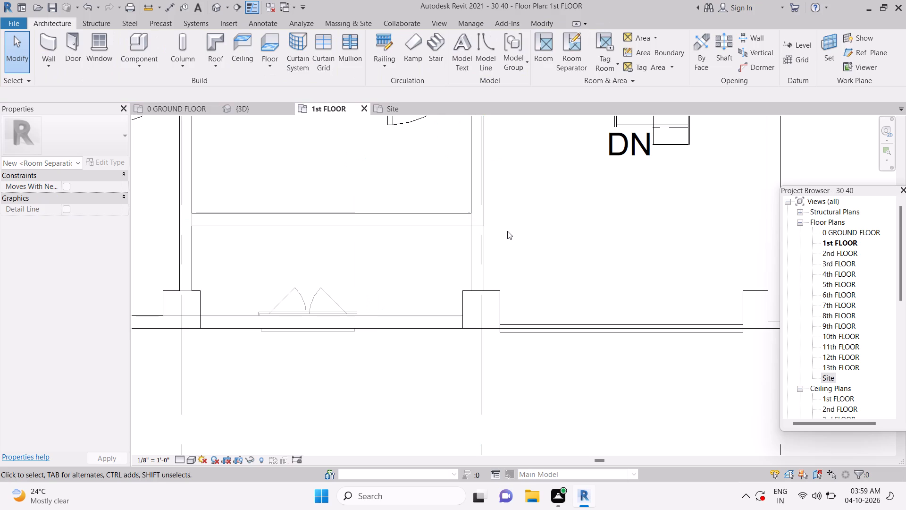
key("Escape")
scroll(503, 232, "down", 5)
key("Escape")
key("Escape")
key("Escape")
key("Escape")
key("Escape")
In the 3D view, align the top of the cross wall between grids 3 and 4 with the top of the adjoining grid 3 wall.
left_click(251, 106)
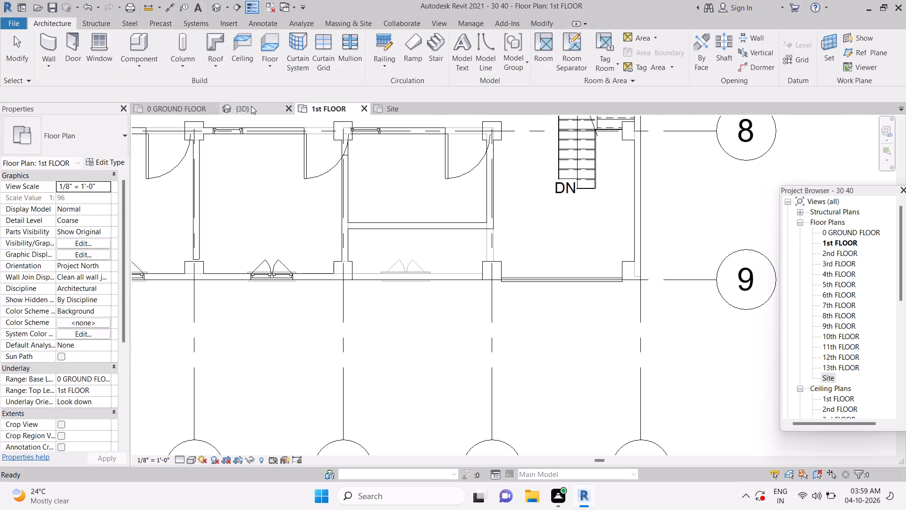
middle_click_drag(495, 262, 487, 281, "shift")
middle_click_drag(494, 274, 482, 350)
key("Escape")
key("Escape")
scroll(477, 184, "up", 5)
key("Escape")
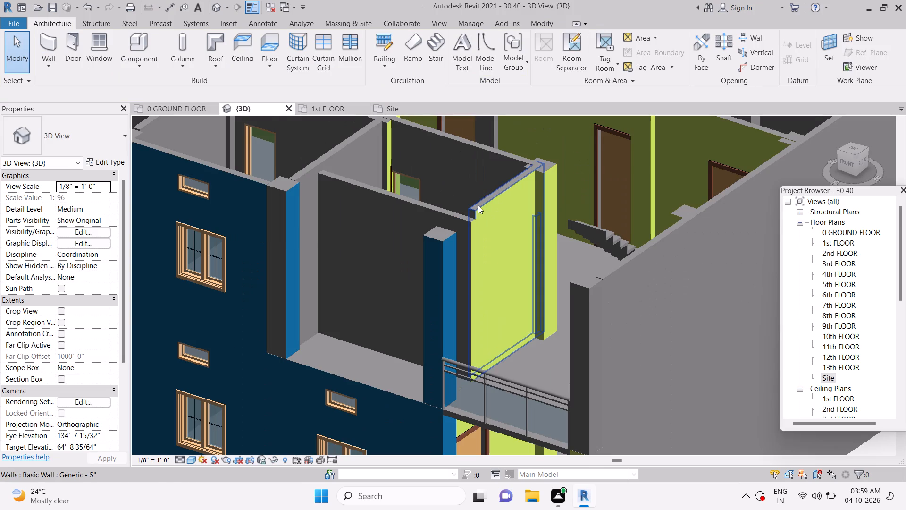
key("Escape")
key("Escape")
key("Escape")
key("a")
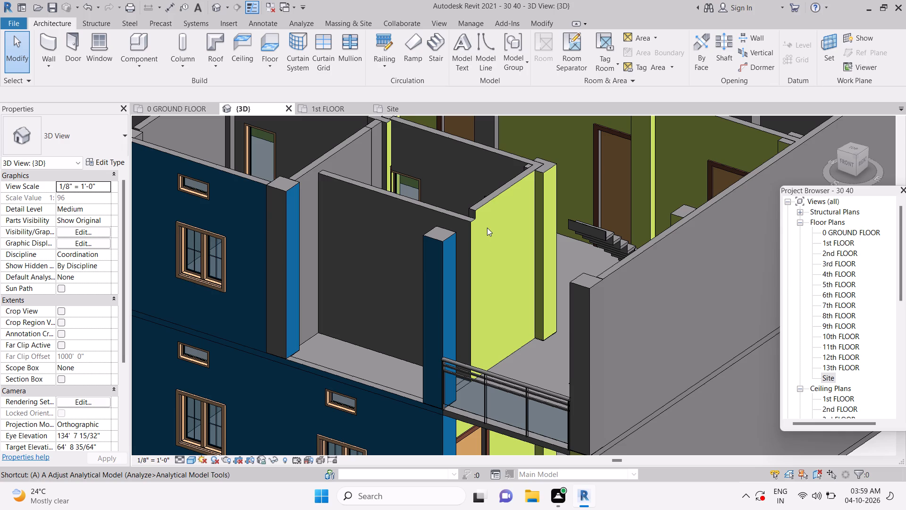
key("l")
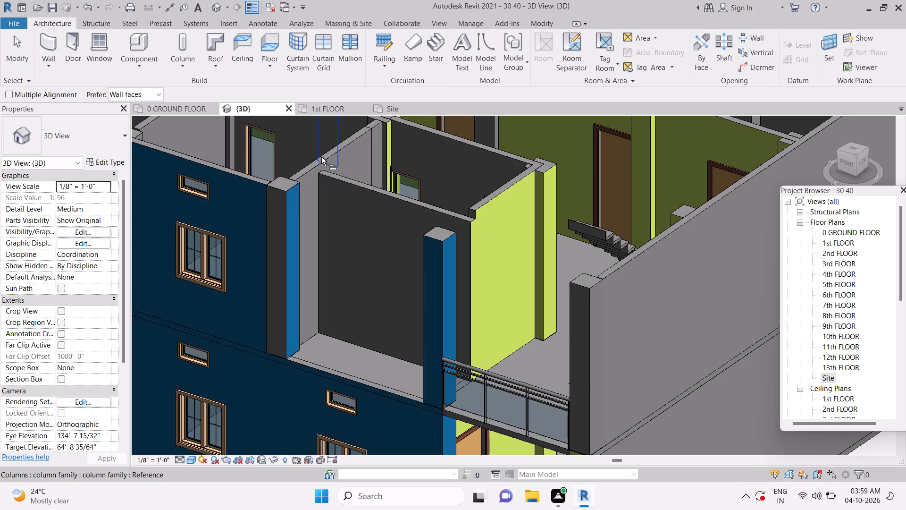
left_click(319, 161)
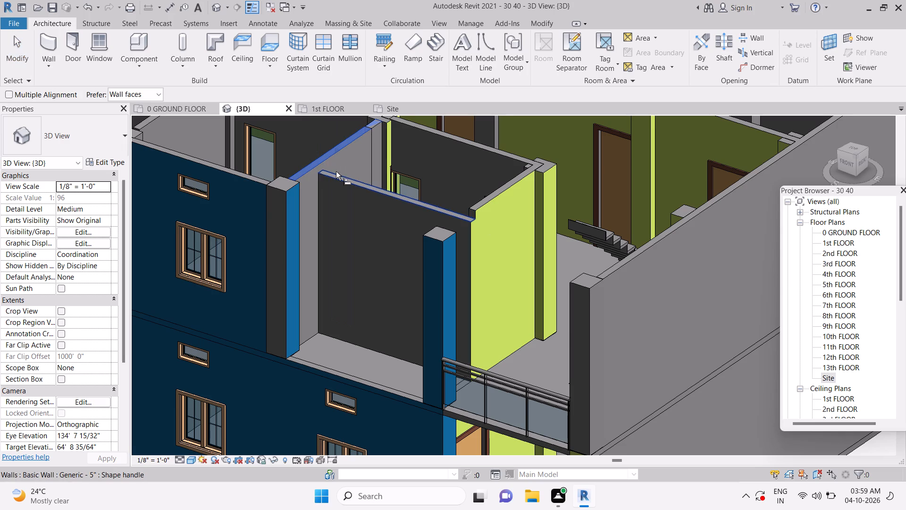
left_click(337, 172)
key("Escape")
scroll(420, 200, "down", 5)
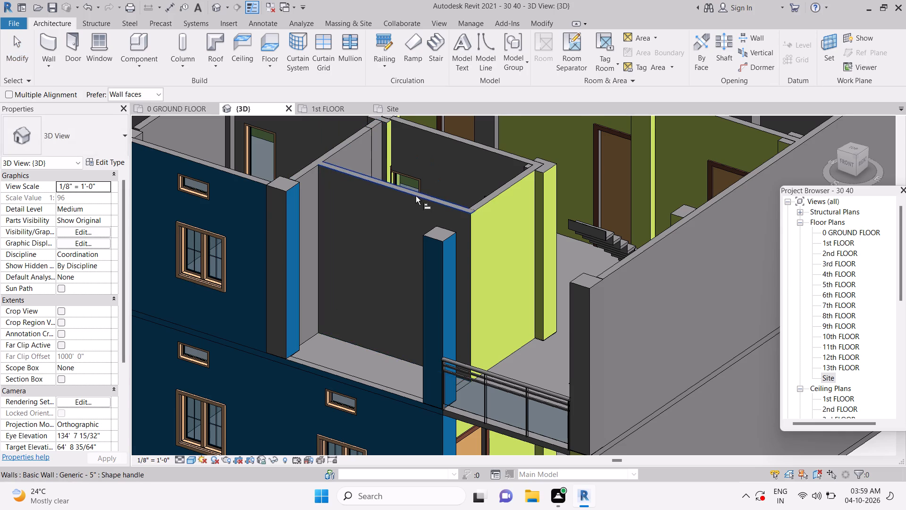
key("Escape")
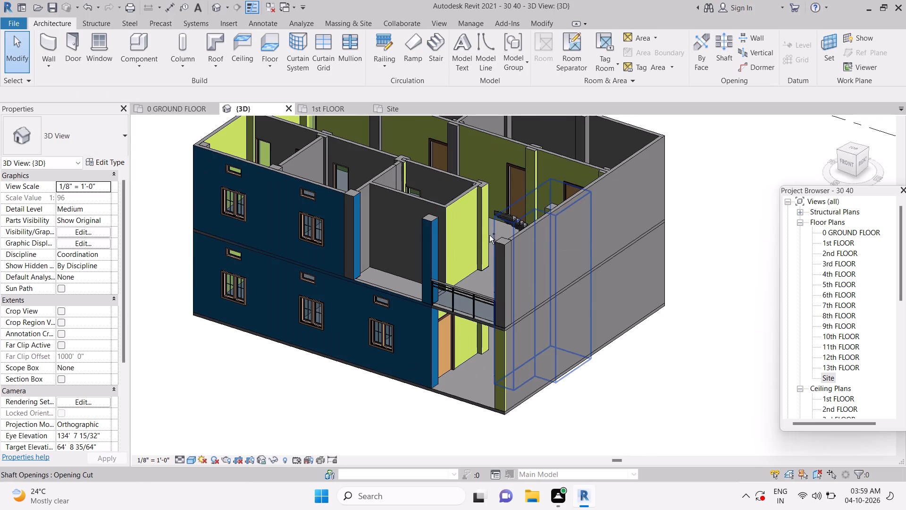
Save the project.
key("ctrl+s")
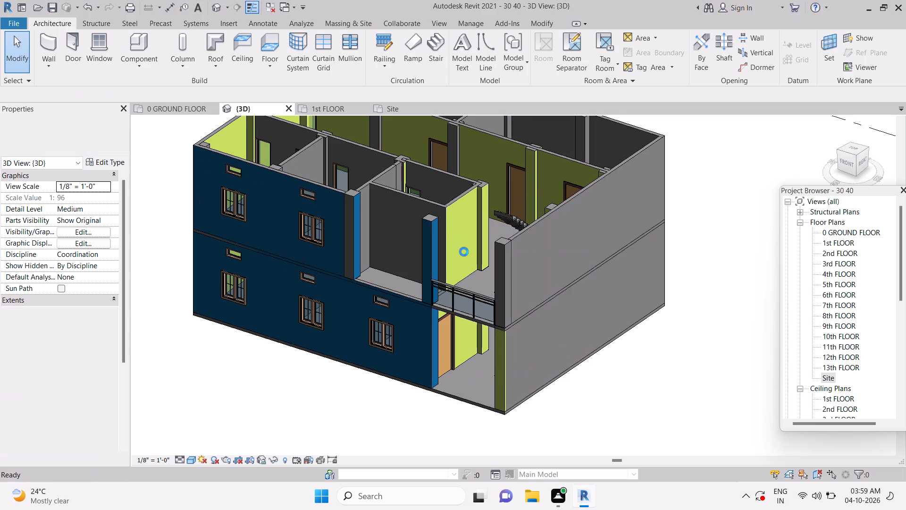
Examine the building in 3D from several angles, checking the open front balcony area, the railing and the stair.
scroll(465, 253, "down", 5)
middle_click_drag(461, 278, 461, 277, "shift")
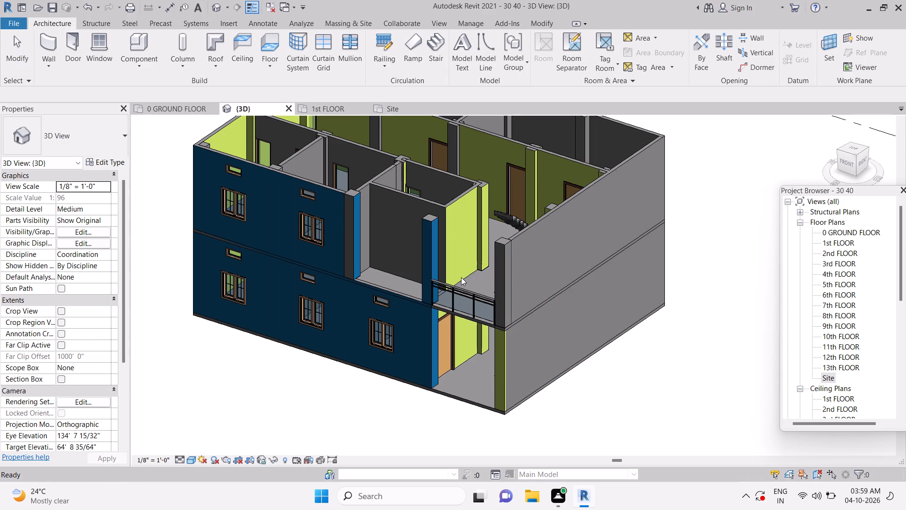
middle_click_drag(461, 277, 525, 287, "shift")
middle_click_drag(451, 308, 492, 324, "shift")
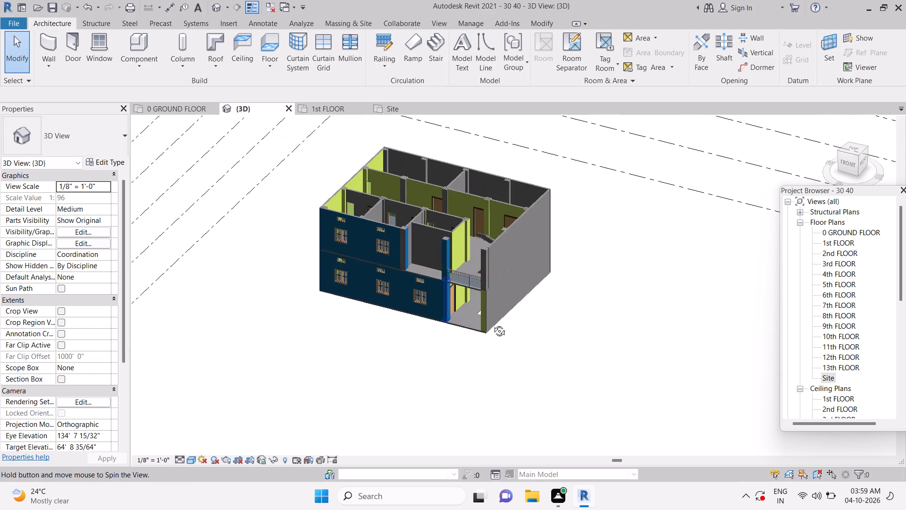
middle_click_drag(492, 324, 563, 340, "shift")
key("Escape")
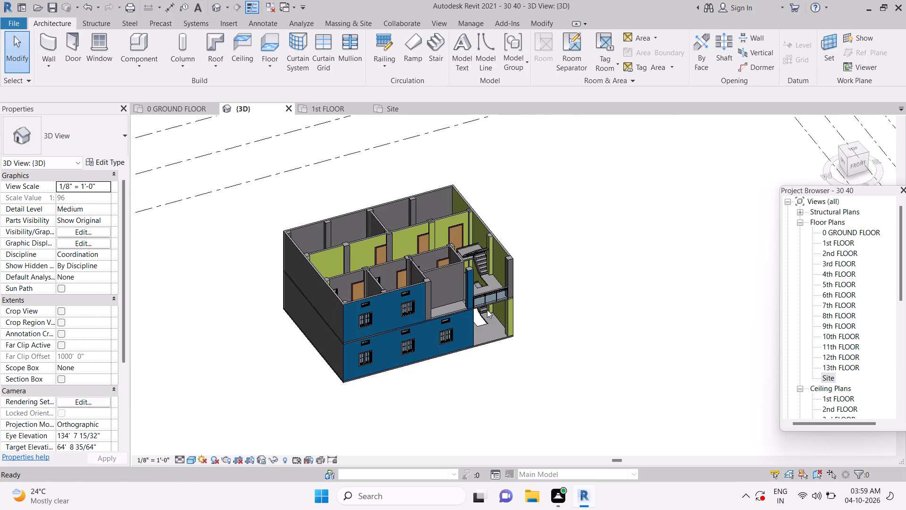
key("Escape")
key("Escape")
key("Escape")
key("Escape")
key("Escape")
key("Escape")
key("Escape")
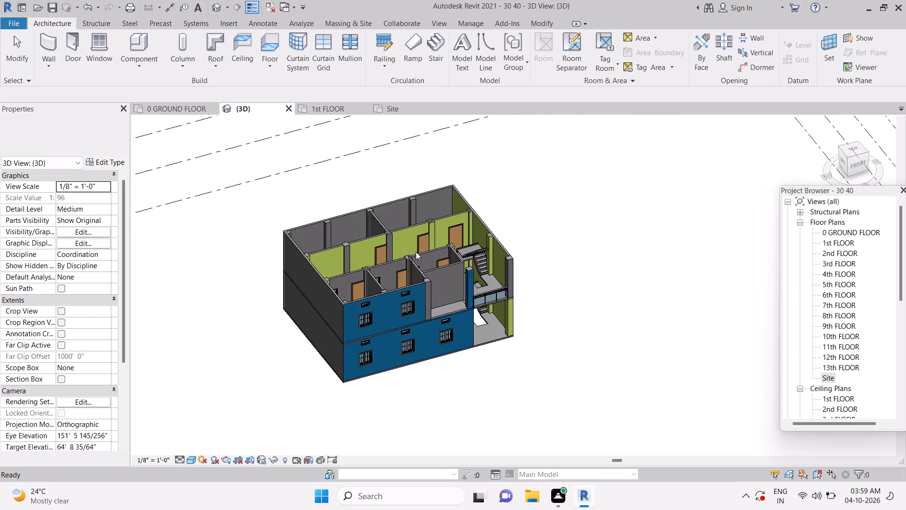
middle_click_drag(470, 320, 437, 246, "shift")
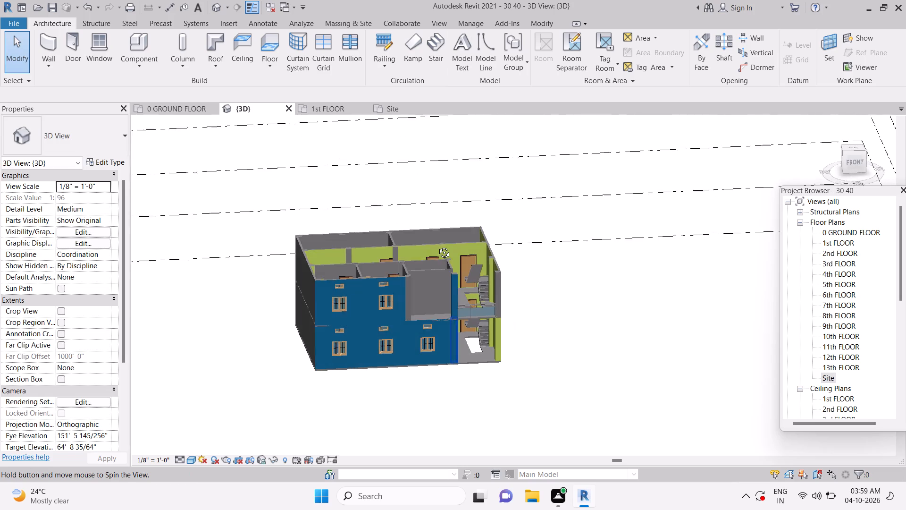
middle_click_drag(437, 246, 428, 214, "shift")
middle_click_drag(573, 332, 542, 359, "shift")
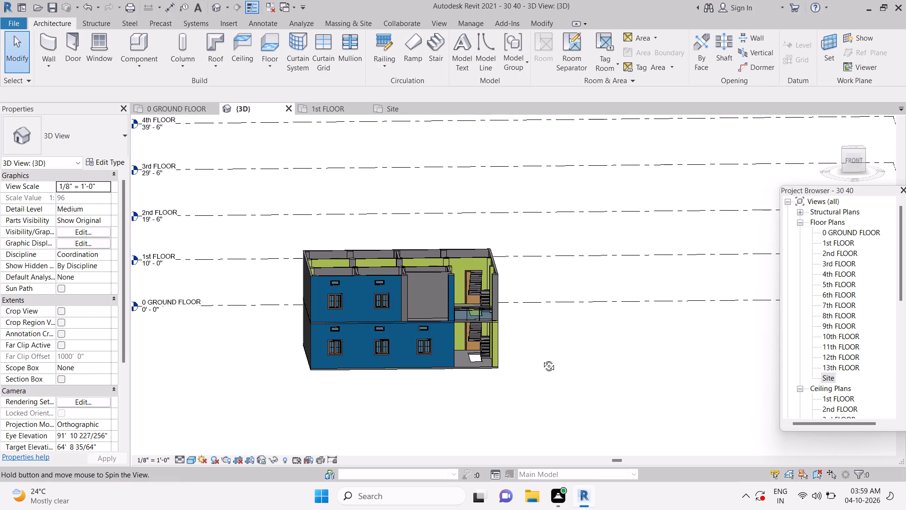
middle_click_drag(542, 359, 517, 379, "shift")
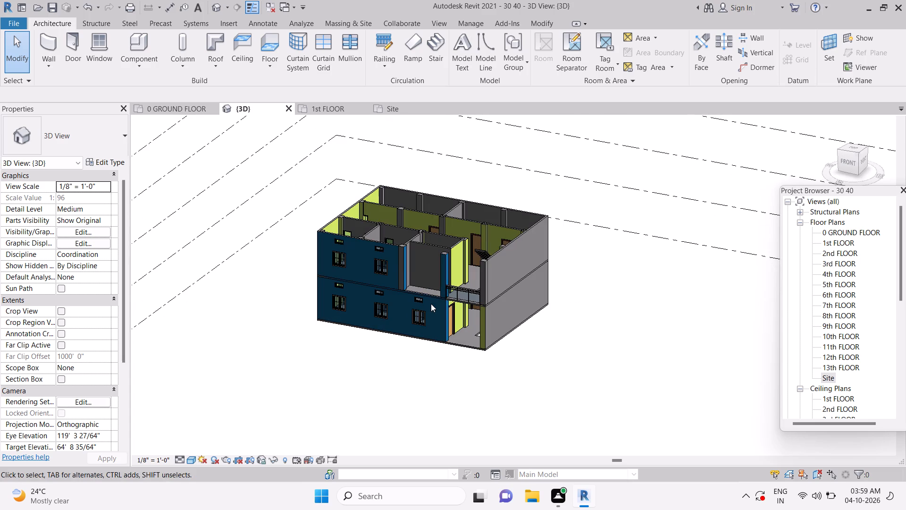
middle_click_drag(404, 361, 407, 364, "shift")
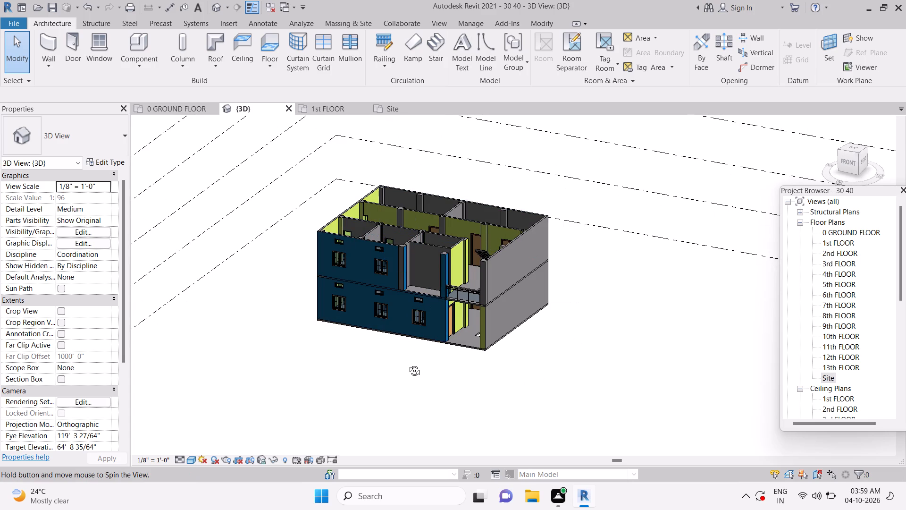
middle_click_drag(407, 364, 442, 395, "shift")
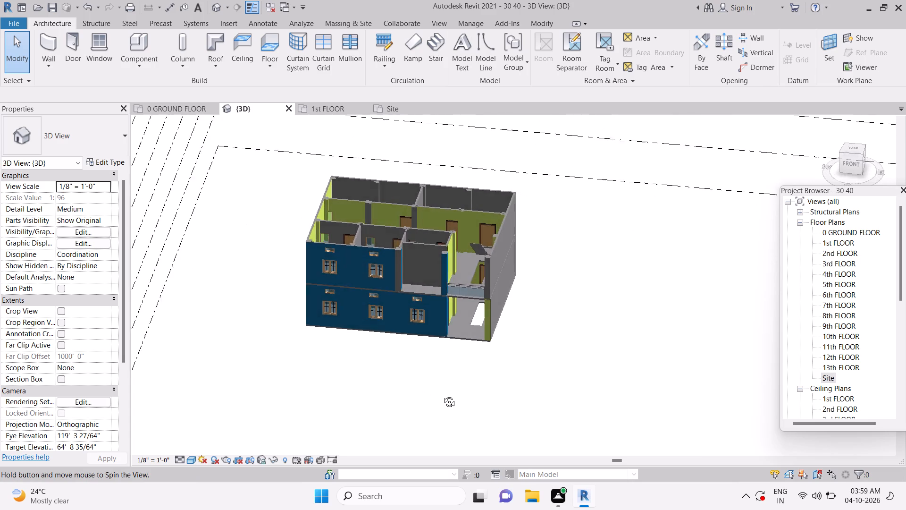
middle_click_drag(442, 395, 442, 393, "shift")
key("Escape")
key("Escape")
key("Escape")
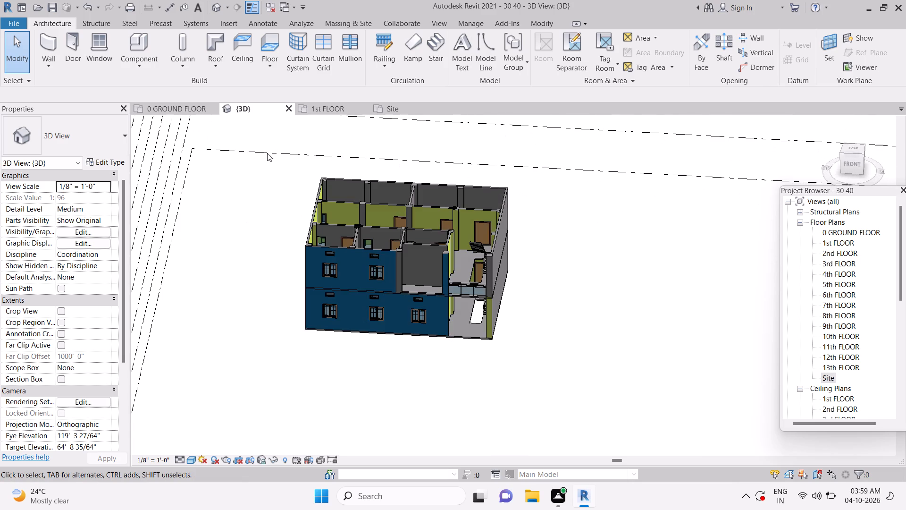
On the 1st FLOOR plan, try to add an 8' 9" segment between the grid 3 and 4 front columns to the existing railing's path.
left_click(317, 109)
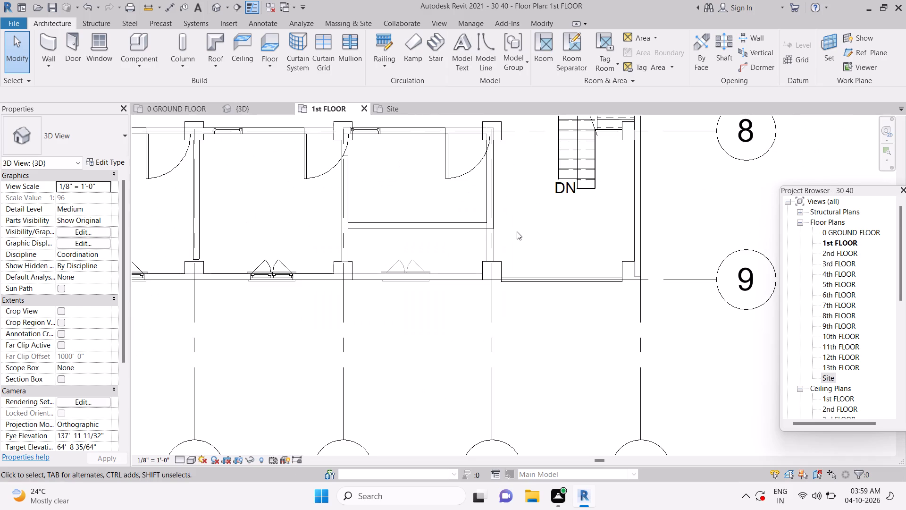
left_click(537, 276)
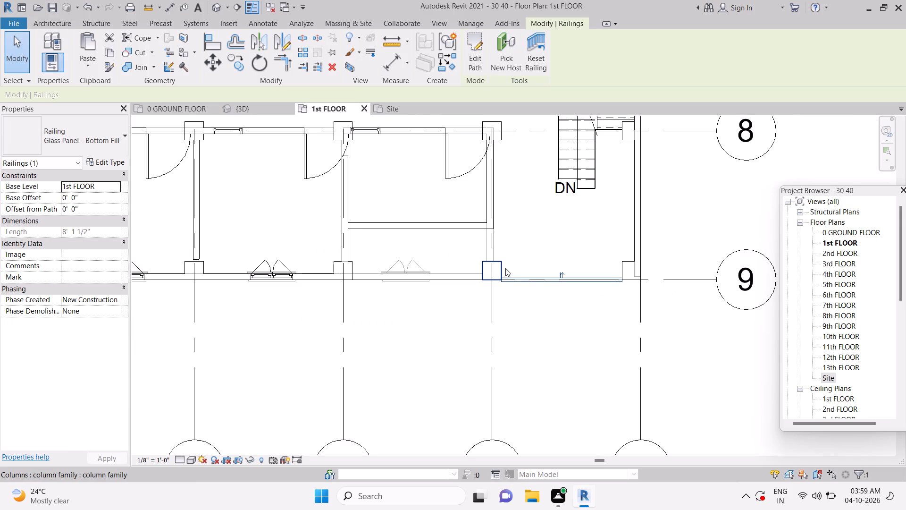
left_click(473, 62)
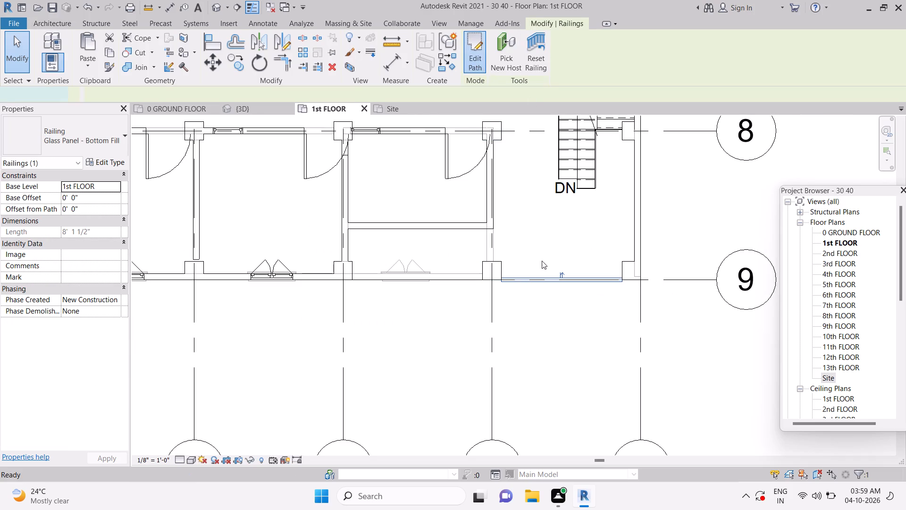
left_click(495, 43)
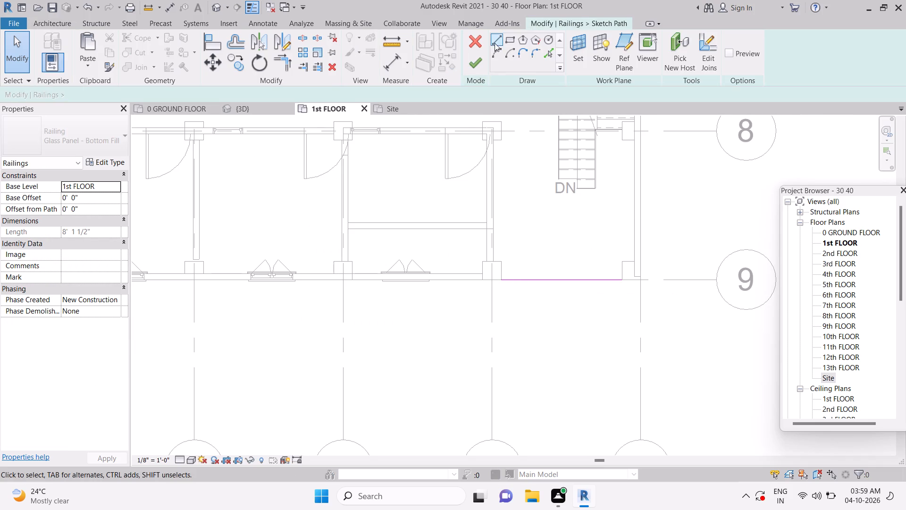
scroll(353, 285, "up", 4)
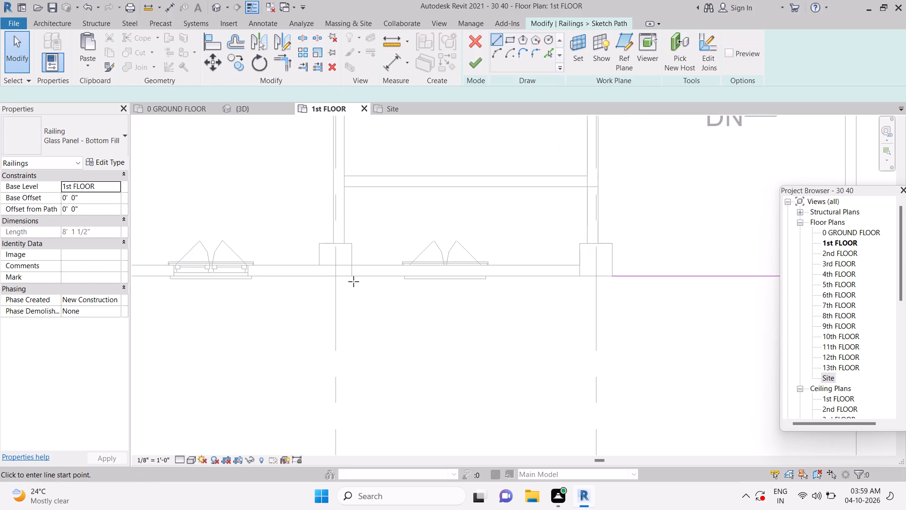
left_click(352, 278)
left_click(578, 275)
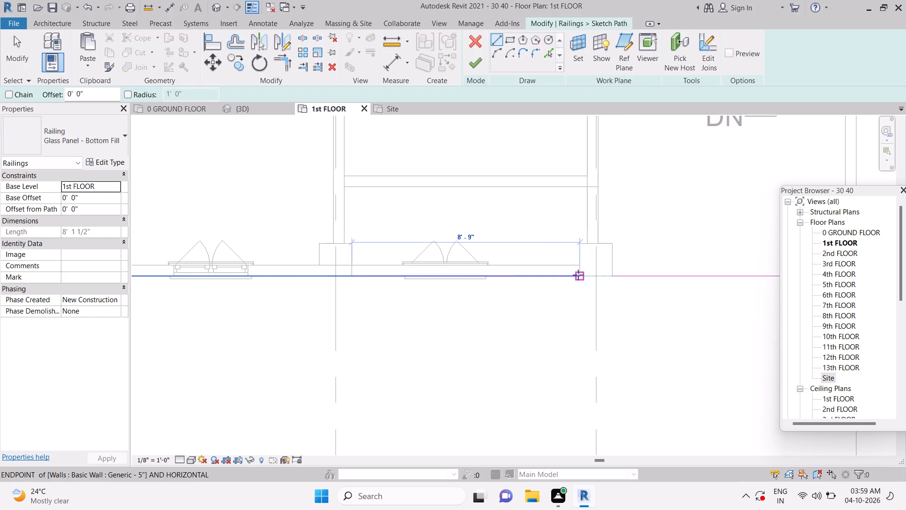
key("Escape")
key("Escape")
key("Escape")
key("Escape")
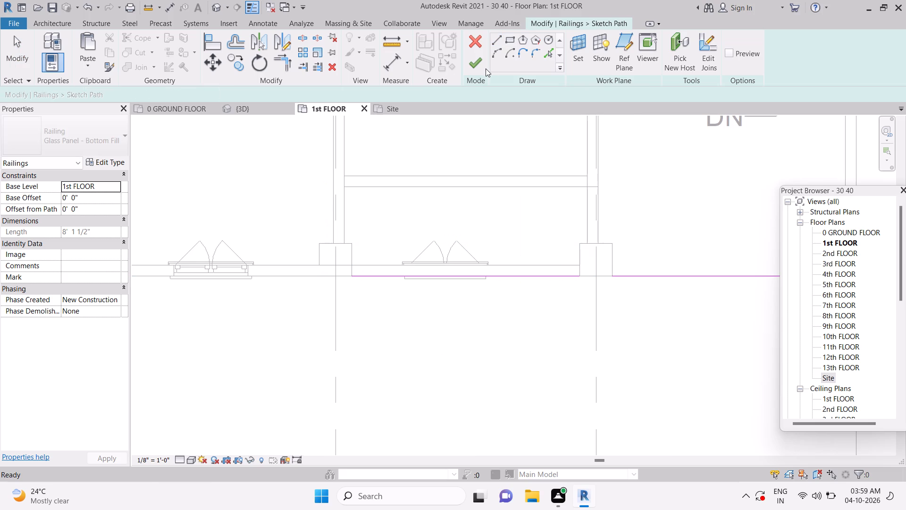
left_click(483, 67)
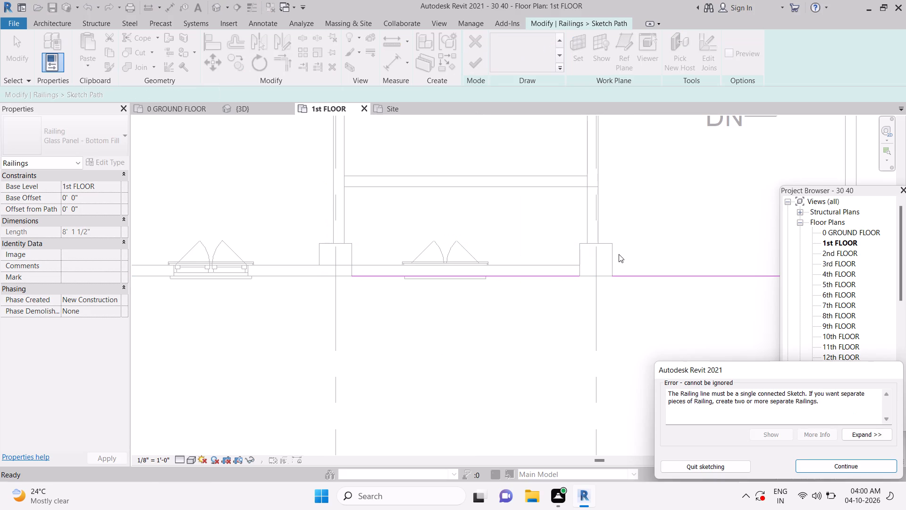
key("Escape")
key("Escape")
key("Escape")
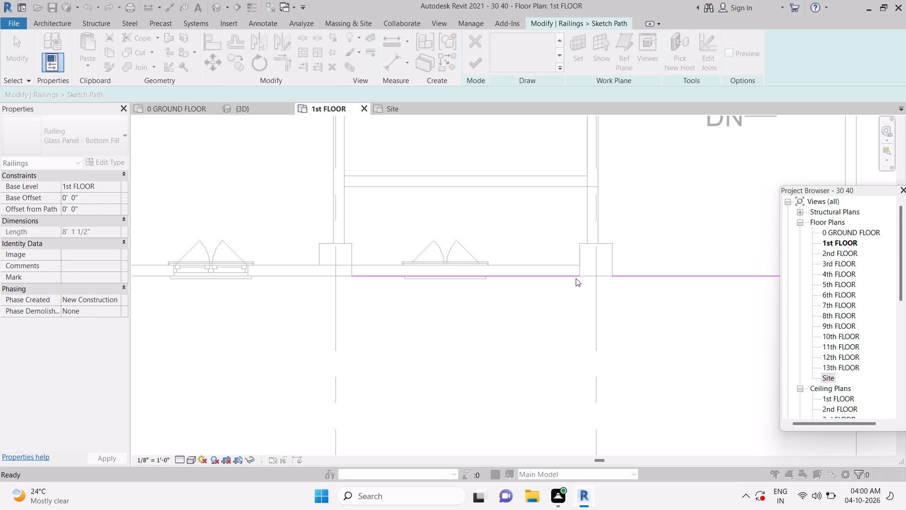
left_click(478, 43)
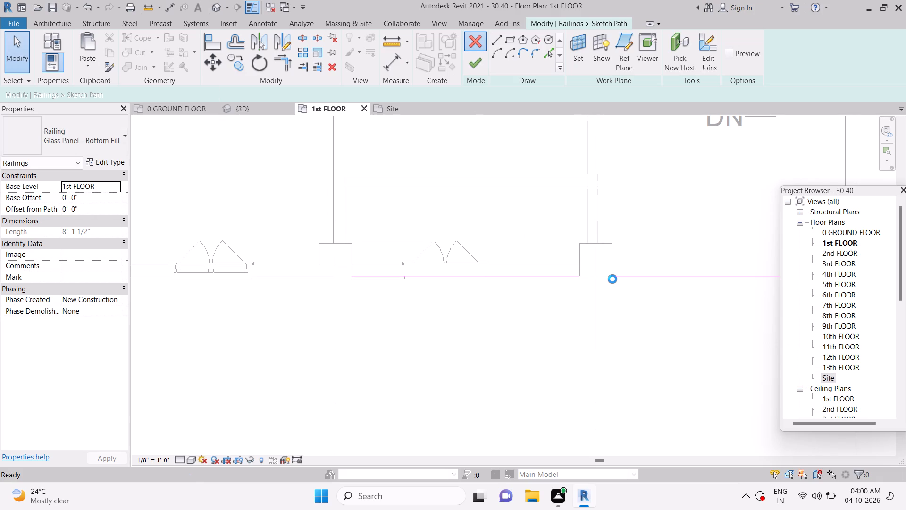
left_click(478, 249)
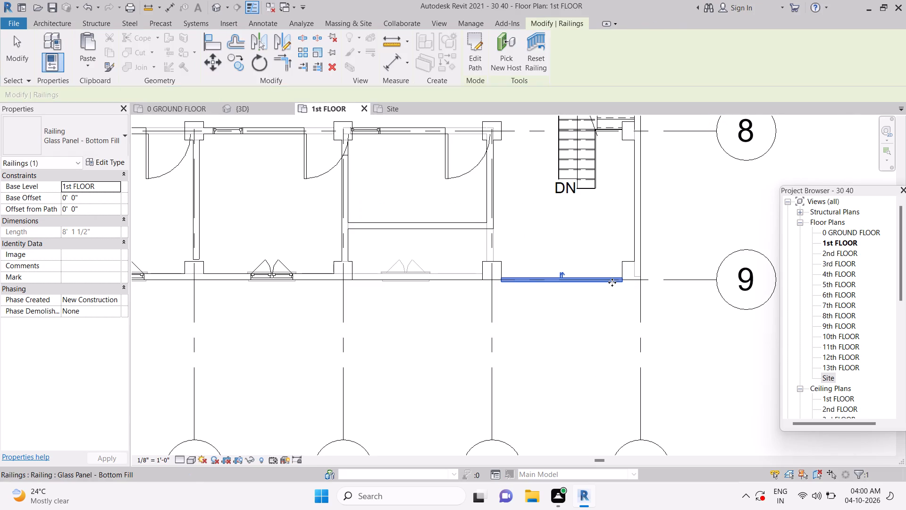
Copy the front glass-panel railing 9' 4 1/2" along grid 9 into the balcony bay between grids 3 and 4.
left_click(612, 282)
left_click(247, 57)
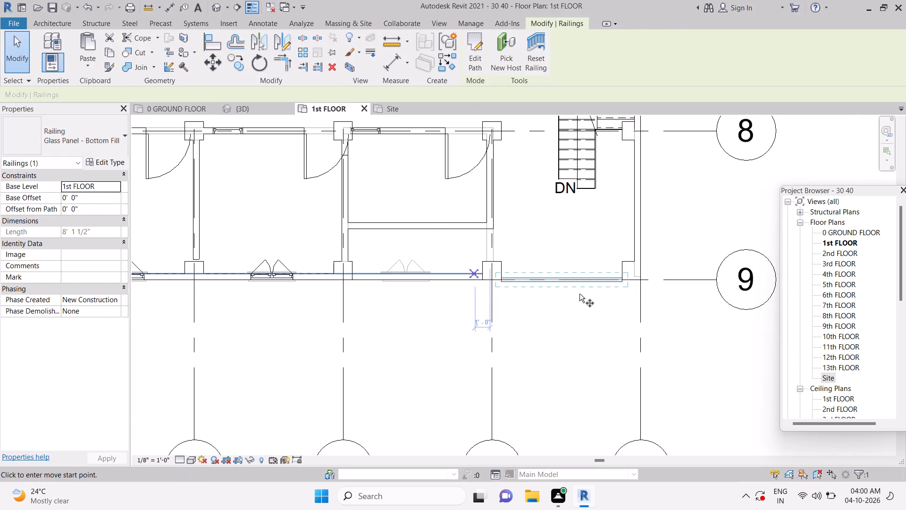
left_click(620, 280)
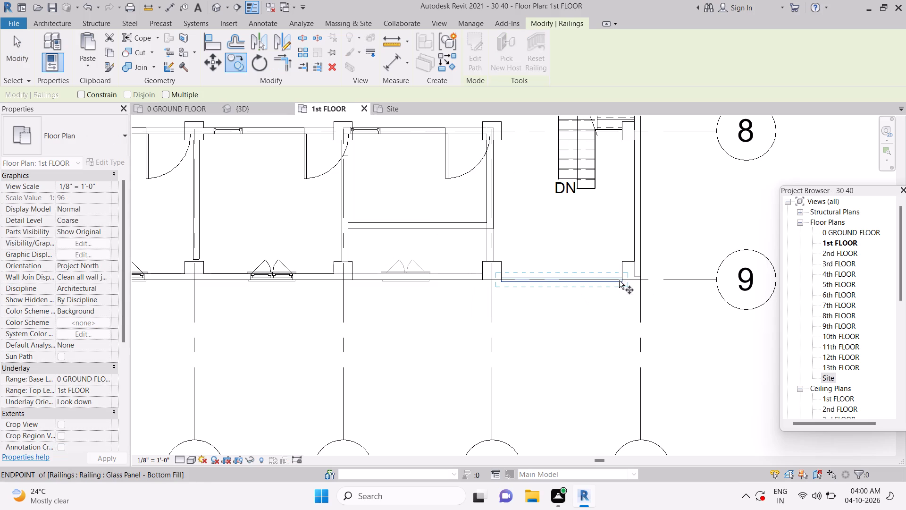
left_click(480, 286)
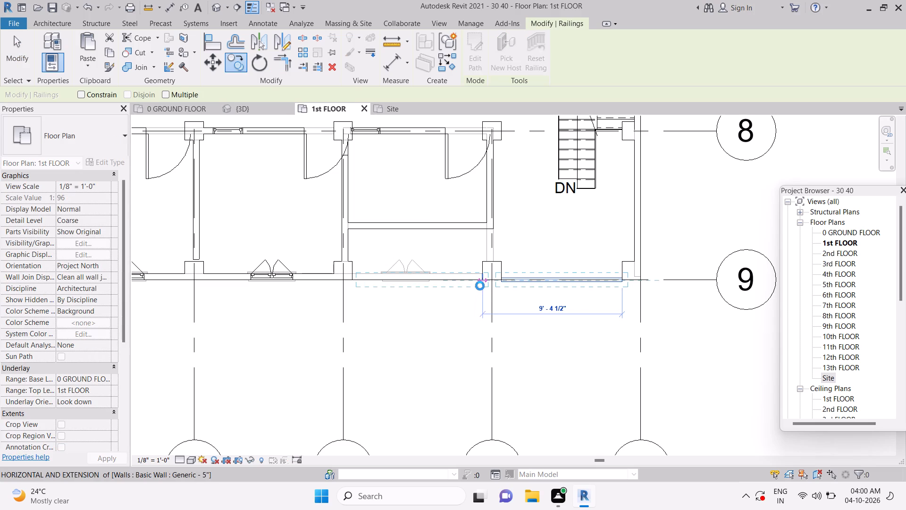
key("Escape")
key("Escape")
key("Escape")
key("Escape")
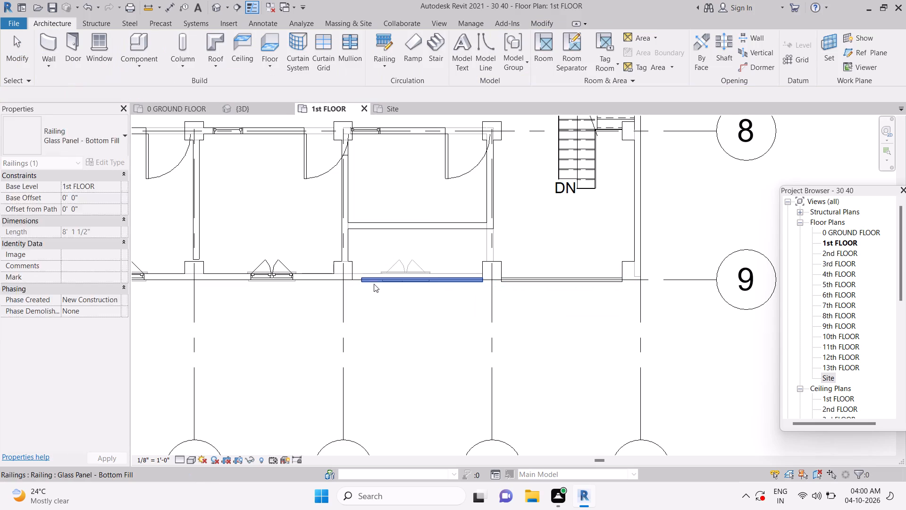
Edit the copied railing's path, aligning its free end with the face of the grid 3 front column.
double_click(373, 283)
key("Escape")
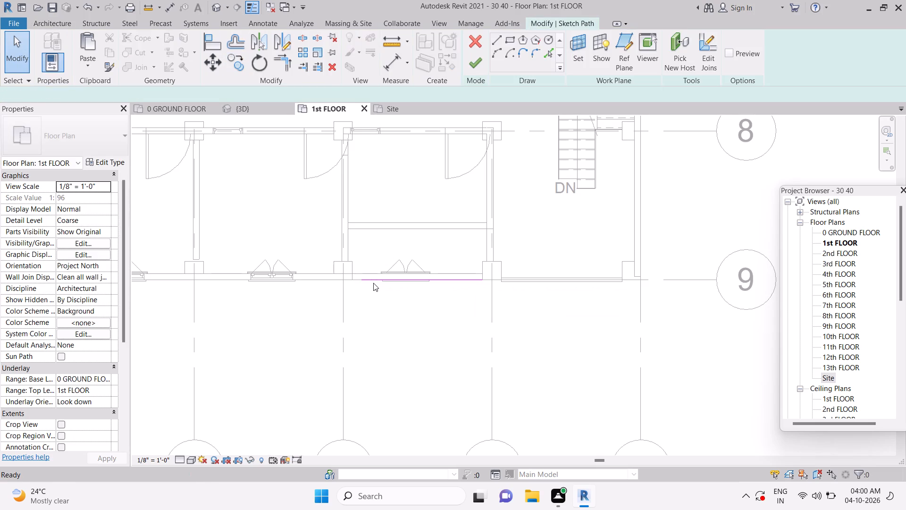
key("a")
key("l")
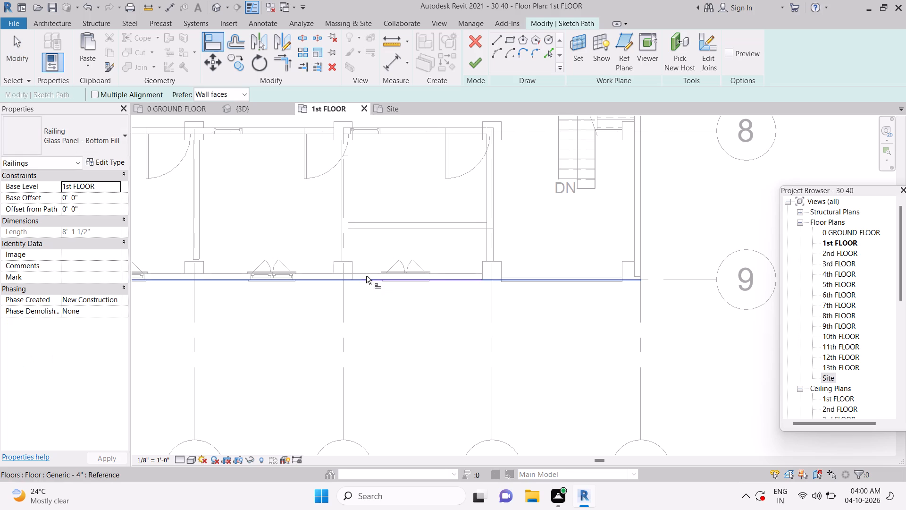
left_click(355, 265)
left_click(359, 278)
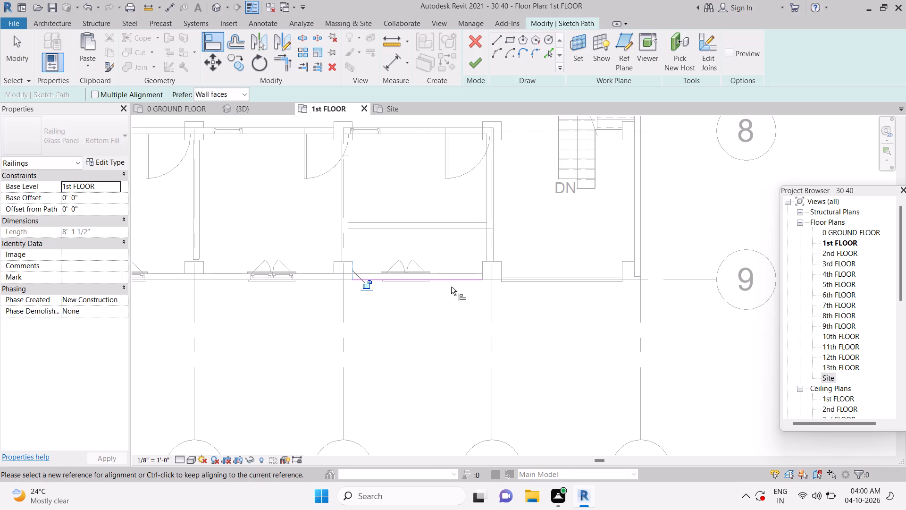
key("Escape")
key("Escape")
key("Escape")
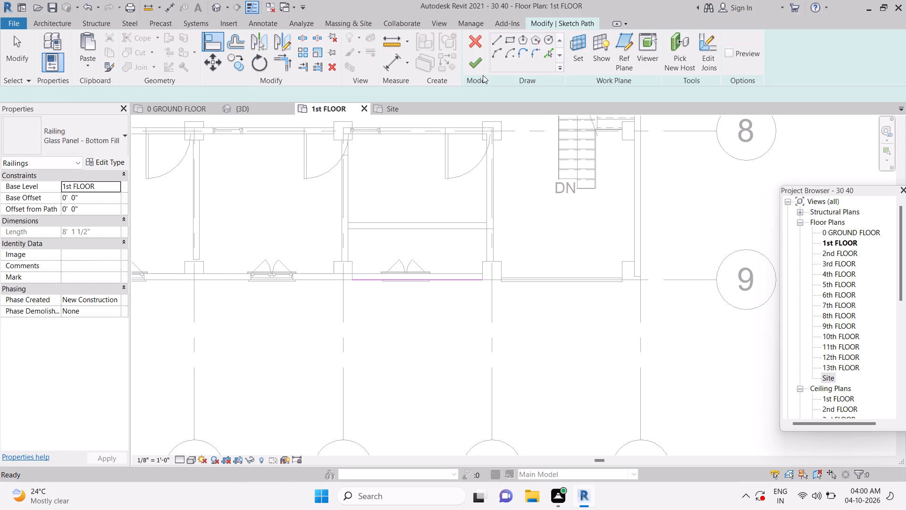
left_click(476, 68)
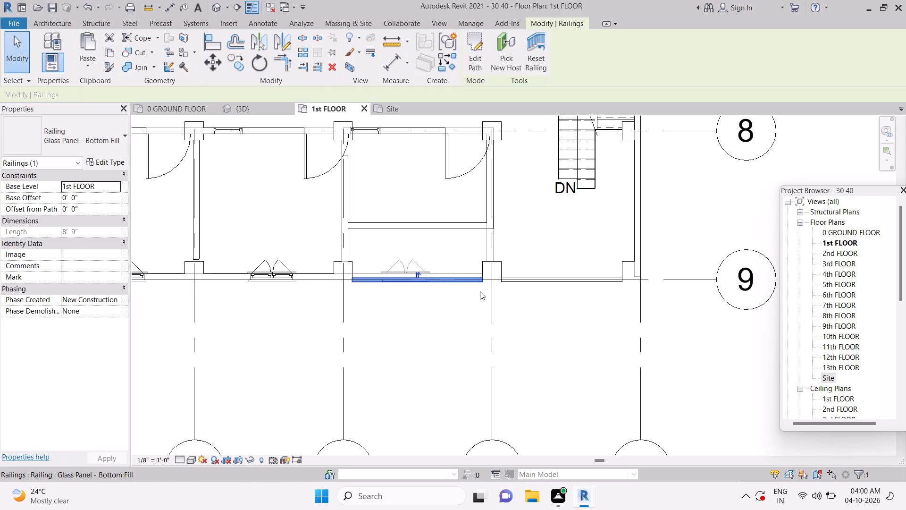
key("Escape")
key("Escape")
Examine the building in 3D from several angles, checking the balcony railings across the front.
left_click(258, 111)
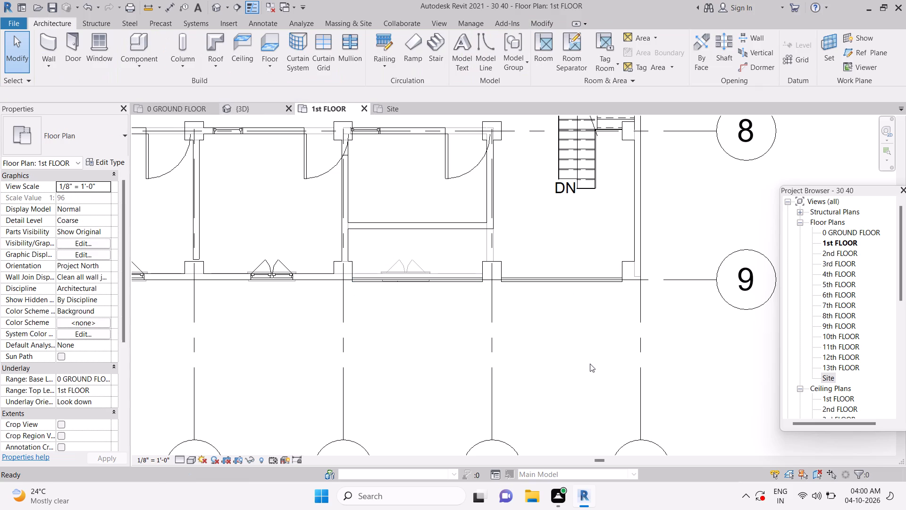
middle_click_drag(506, 359, 457, 304, "shift")
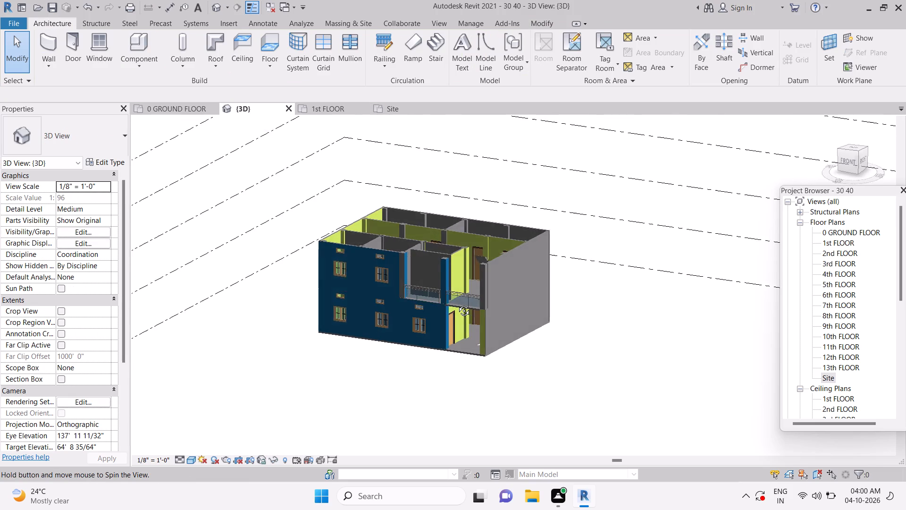
middle_click_drag(457, 304, 443, 328, "shift")
key("Escape")
middle_click_drag(480, 375, 491, 317, "shift")
key("Escape")
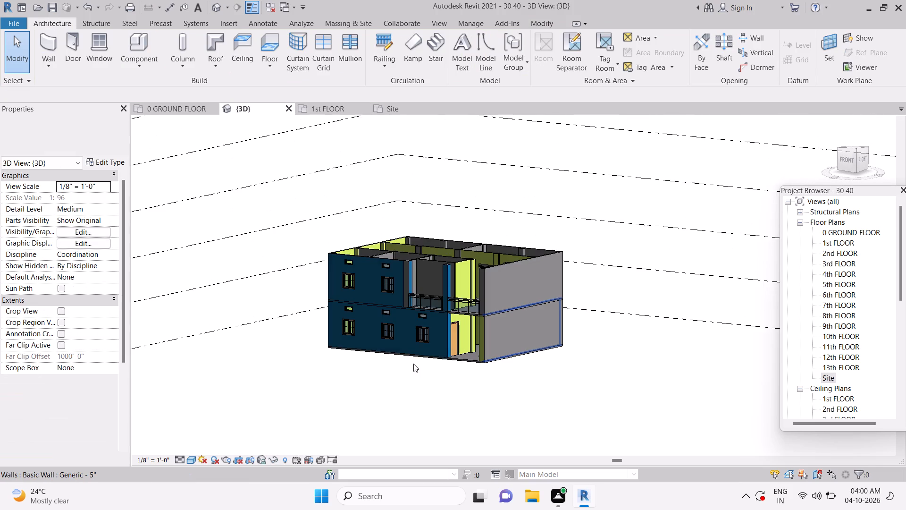
middle_click_drag(403, 373, 544, 369, "shift")
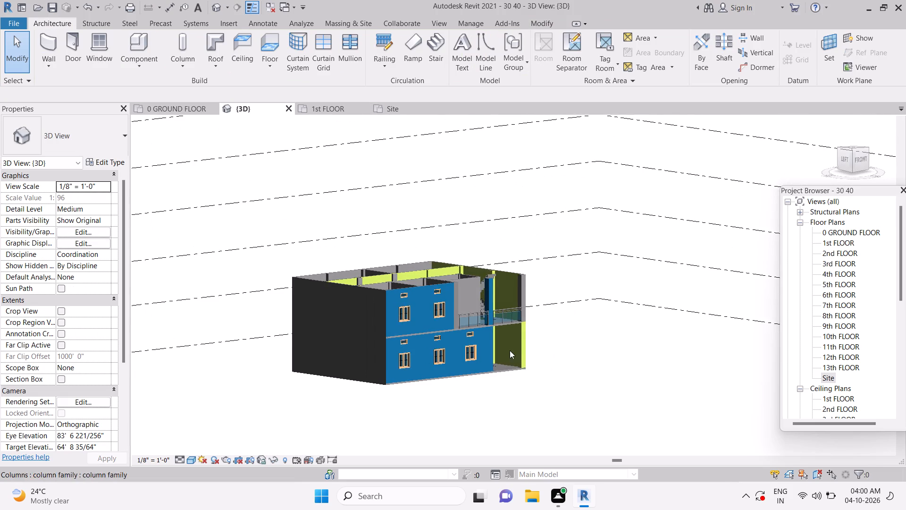
key("Escape")
middle_click_drag(470, 375, 463, 405, "shift")
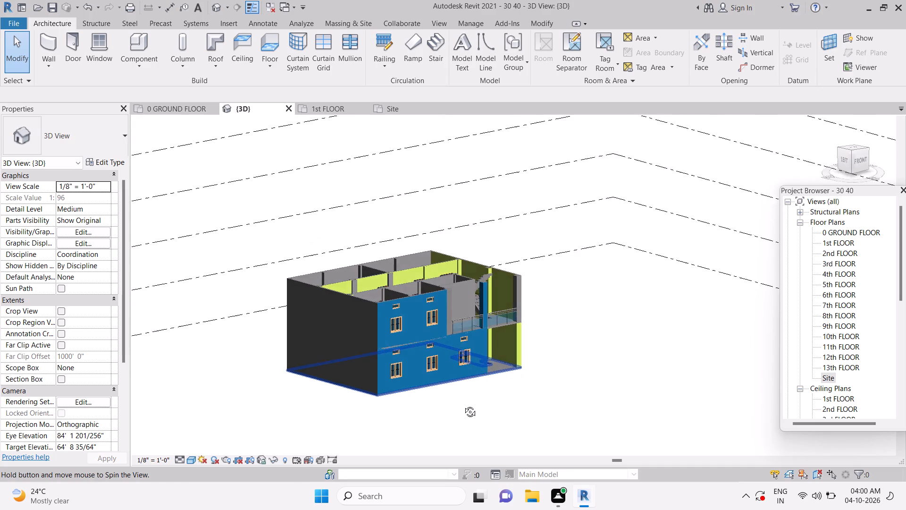
middle_click_drag(463, 405, 414, 417, "shift")
key("Escape")
key("Escape")
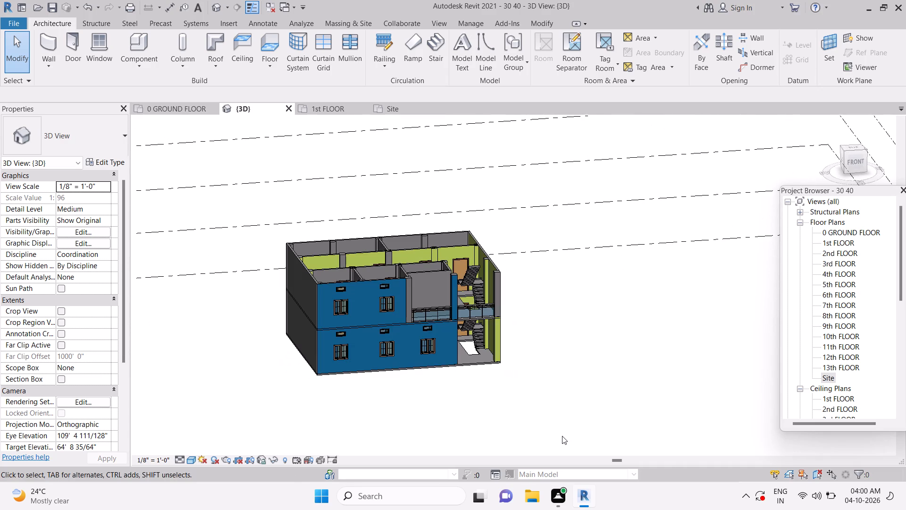
Save the project.
key("ctrl+s")
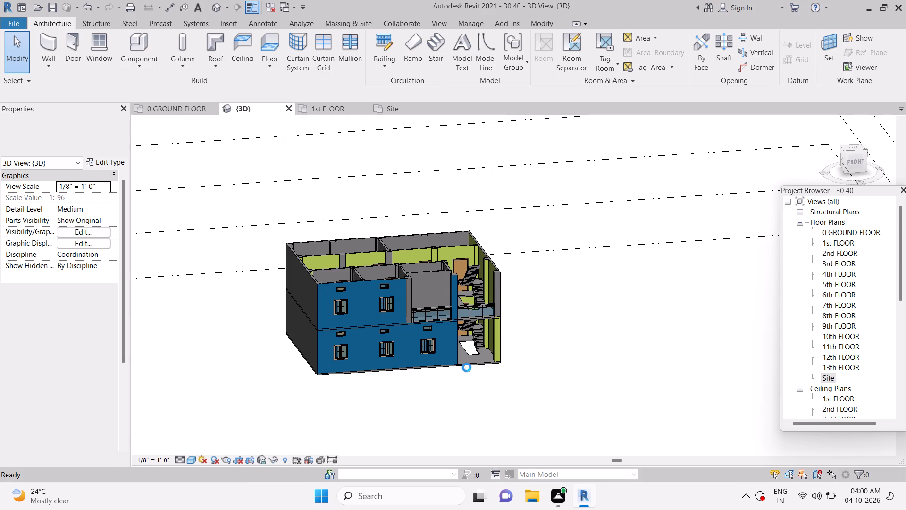
In the 3D view, raise the bottom of the stair's shaft opening above the ground floor slab so it no longer cuts it.
left_click(472, 353)
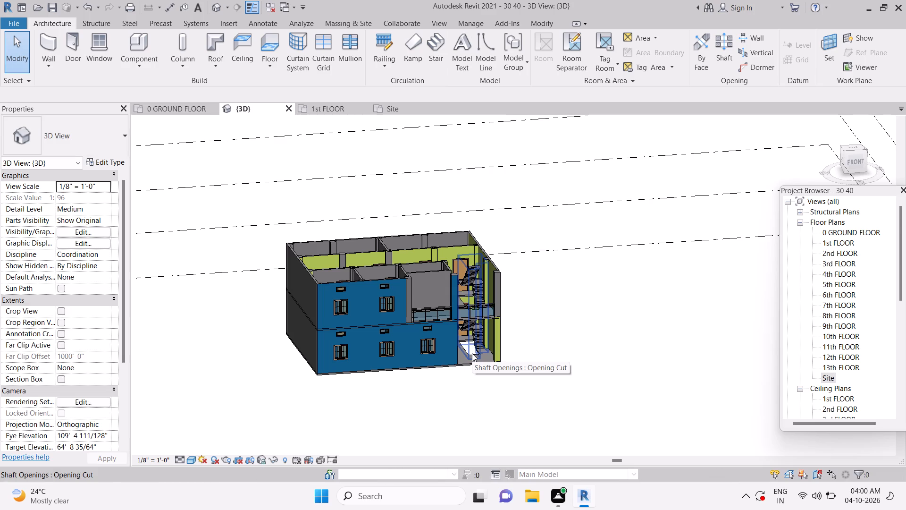
scroll(475, 352, "up", 4)
left_click_drag(476, 355, 476, 355)
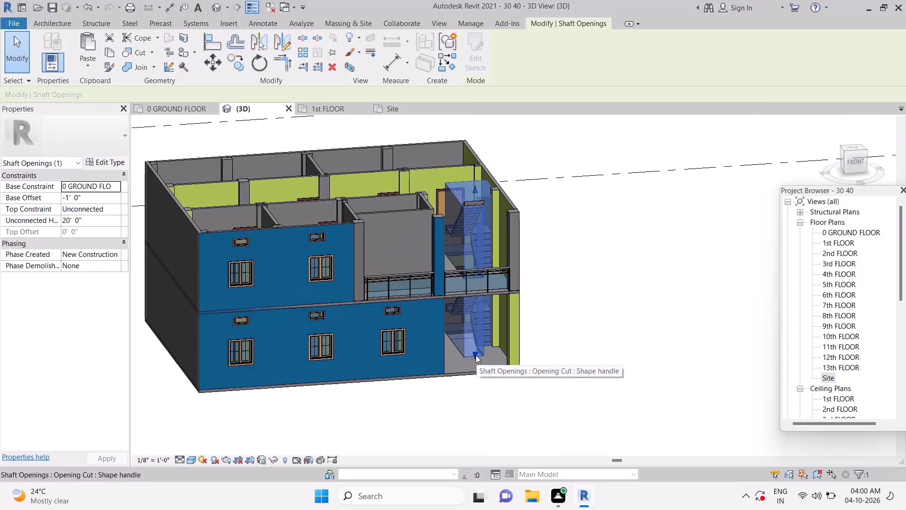
left_click_drag(476, 355, 475, 347)
key("Escape")
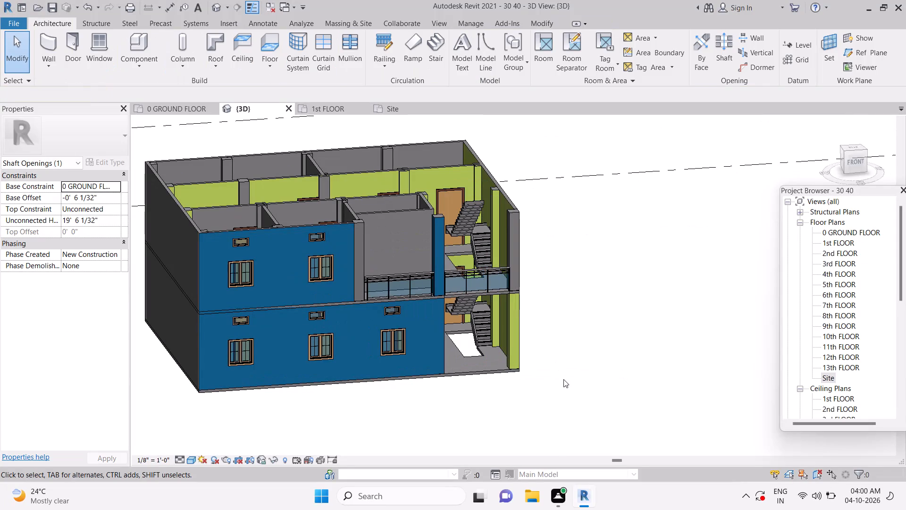
key("Escape")
left_click(470, 352)
key("Escape")
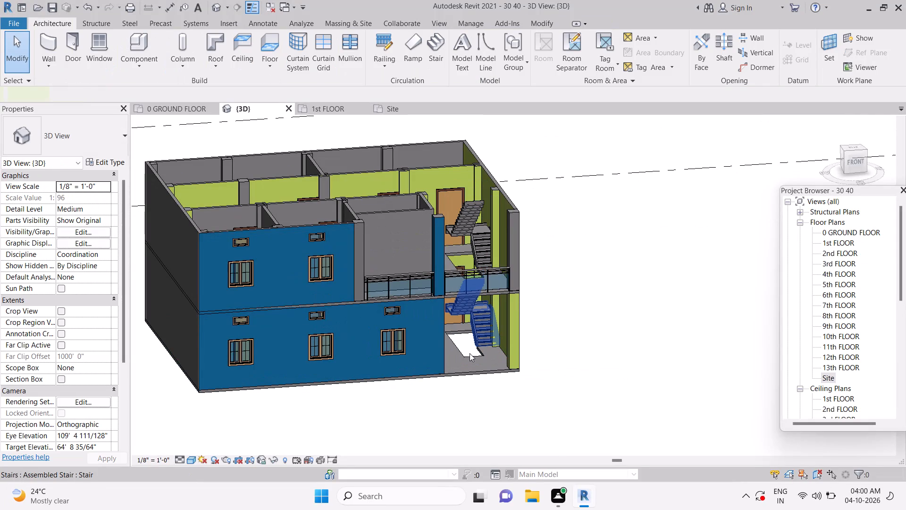
left_click(473, 357)
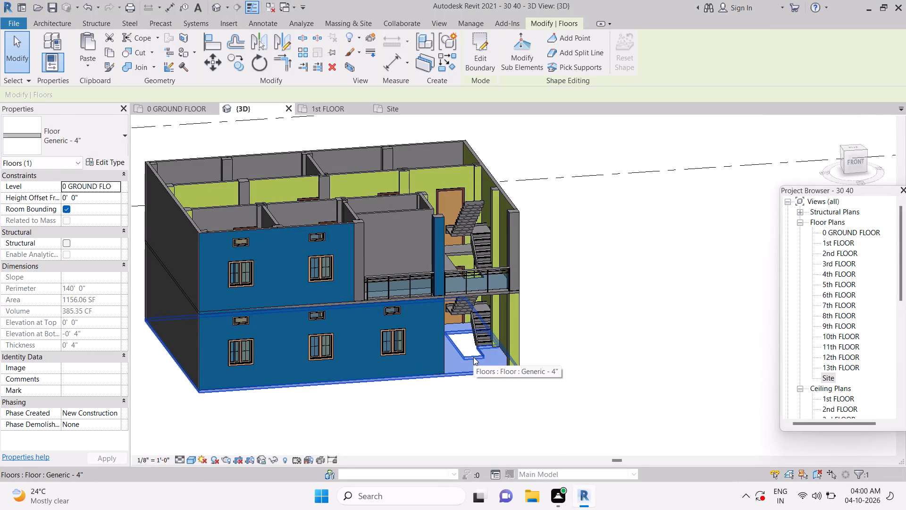
key("Escape")
key("Escape")
left_click(469, 354)
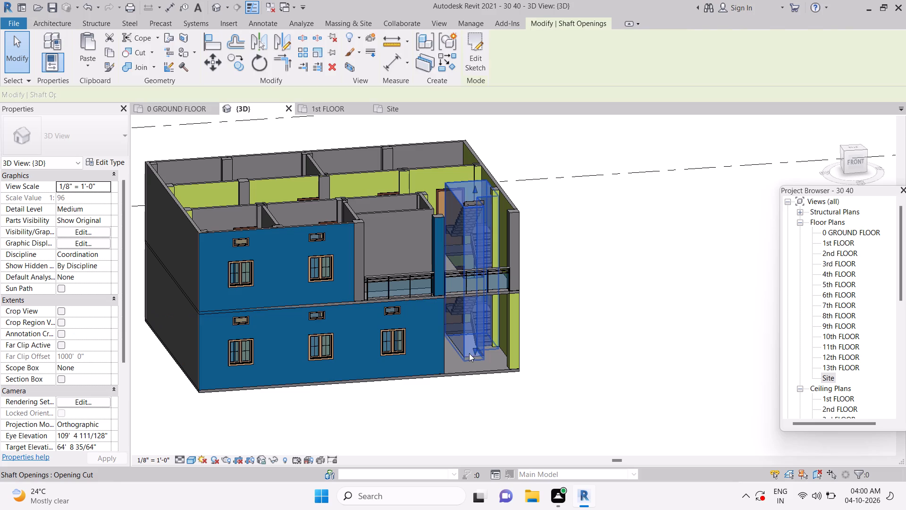
left_click_drag(472, 346, 476, 325)
key("Escape")
key("Escape")
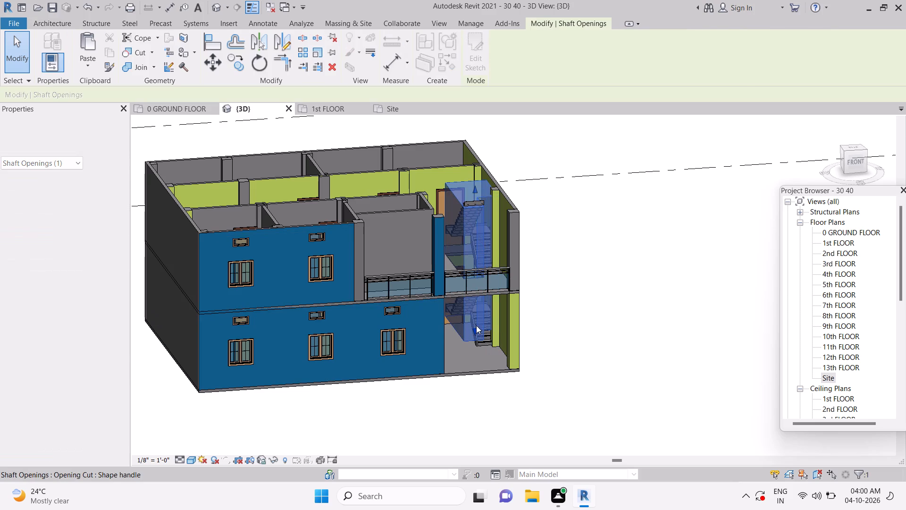